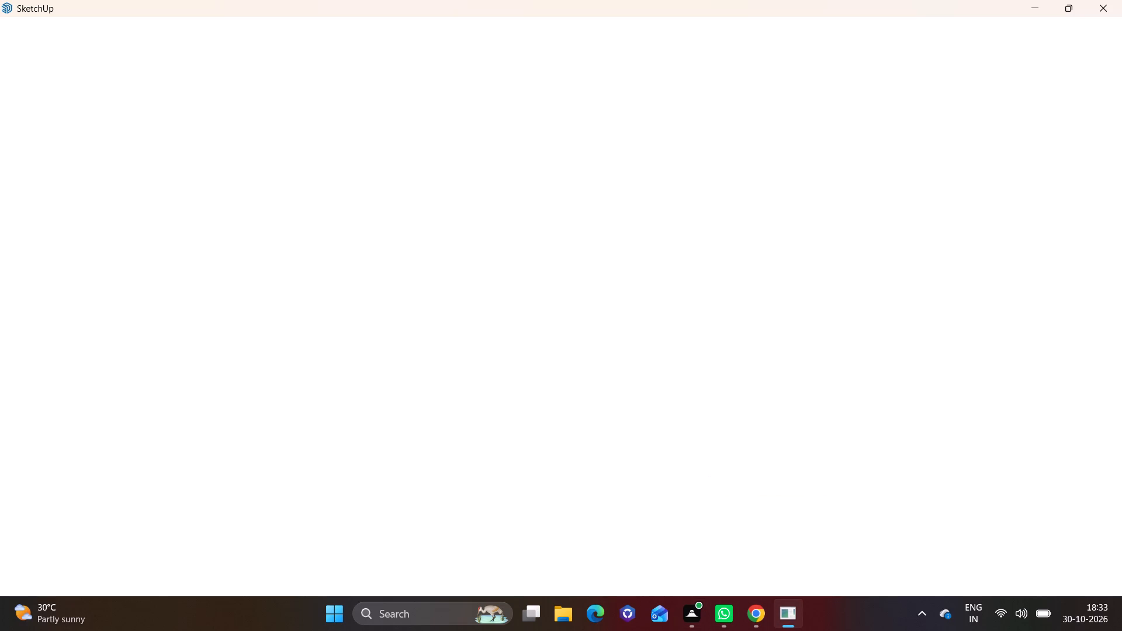
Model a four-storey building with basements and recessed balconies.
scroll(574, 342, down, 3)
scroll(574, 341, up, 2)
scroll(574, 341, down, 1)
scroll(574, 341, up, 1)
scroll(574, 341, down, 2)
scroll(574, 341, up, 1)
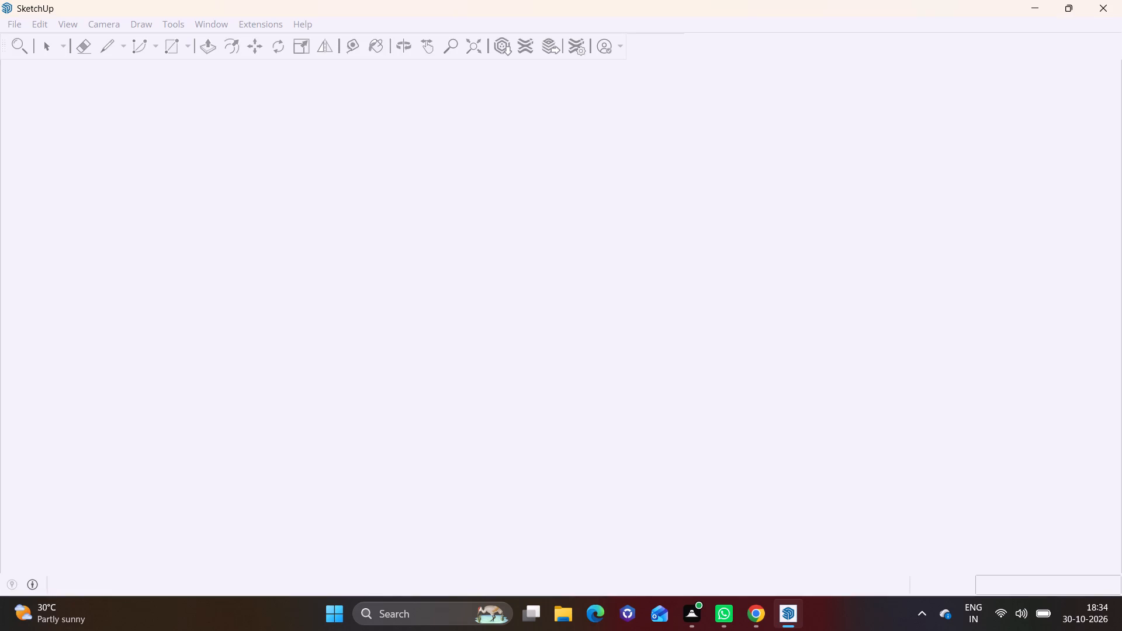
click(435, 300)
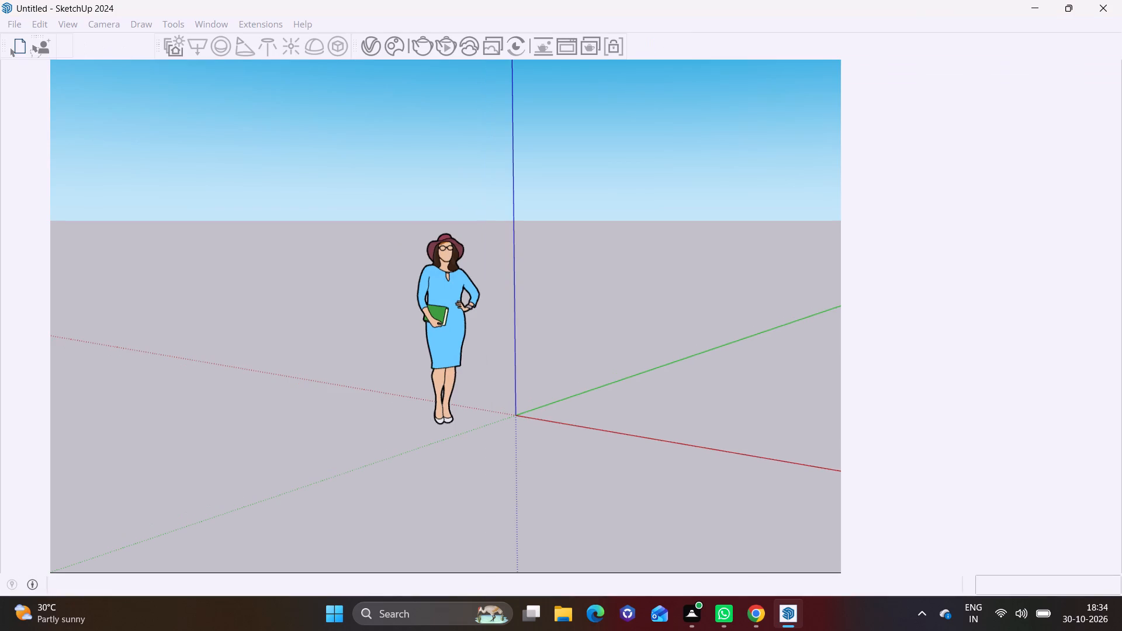
Delete the default scale figure standing near the origin.
scroll(323, 249, down, 1)
click(303, 280)
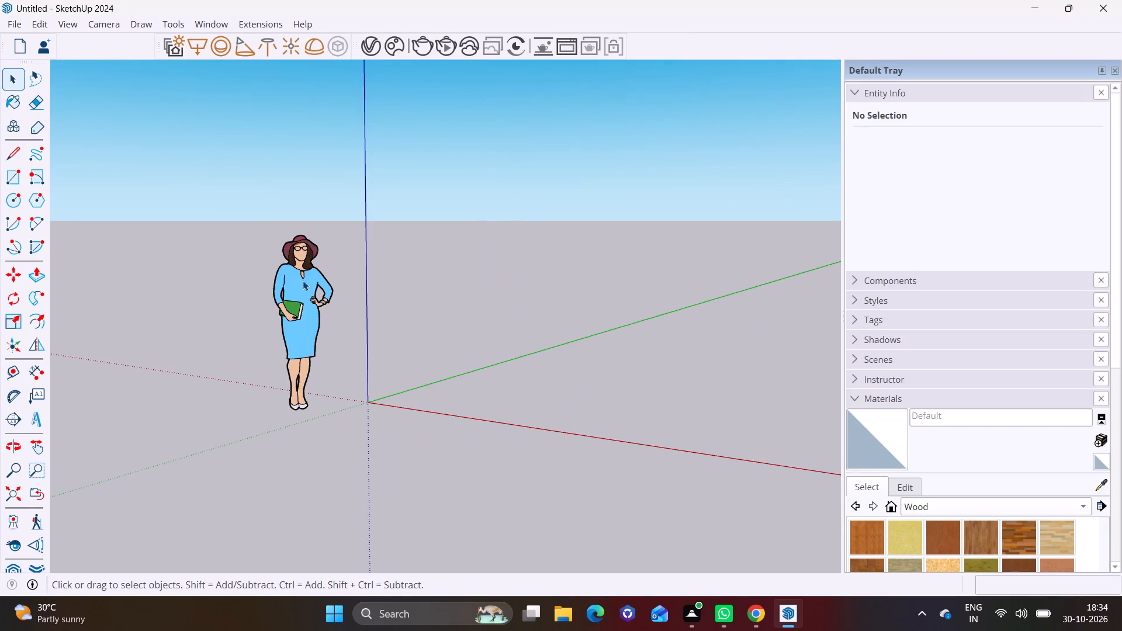
key(Delete)
Draw a 30' by 40' rectangle on the ground plane, inside the quadrant between the red and green axes.
middle_drag(360, 333, 383, 345)
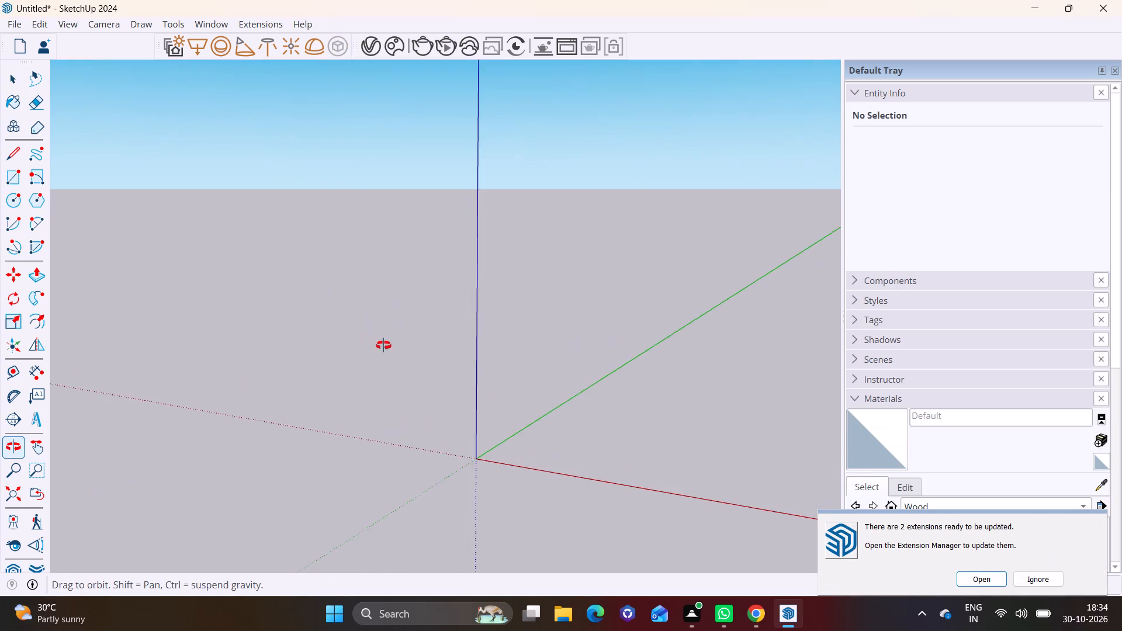
middle_drag(383, 345, 427, 356)
scroll(437, 356, down, 5)
shift+middle_drag(292, 346, 196, 344)
shift+scroll(196, 344, down, 1)
shift+middle_drag(863, 398, 420, 389)
middle_drag(540, 344, 260, 368)
middle_drag(428, 411, 546, 418)
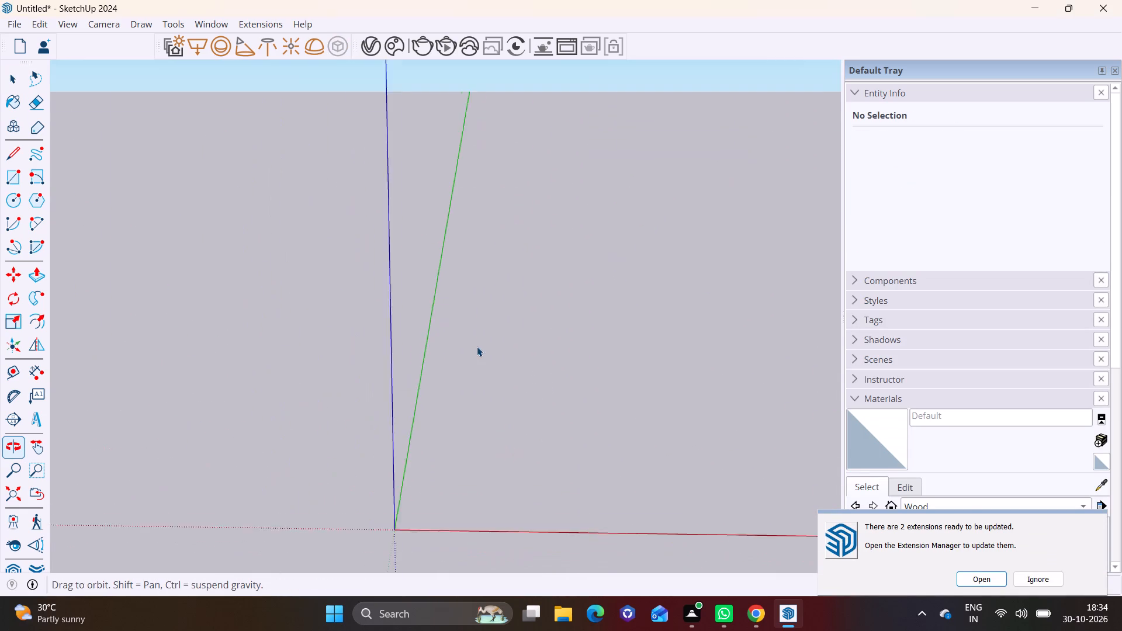
scroll(477, 346, down, 7)
shift+middle_drag(515, 329, 127, 368)
shift+scroll(127, 368, down, 1)
middle_drag(510, 415, 489, 463)
shift+middle_drag(446, 308, 446, 371)
shift+scroll(446, 371, down, 1)
middle_drag(445, 373, 468, 389)
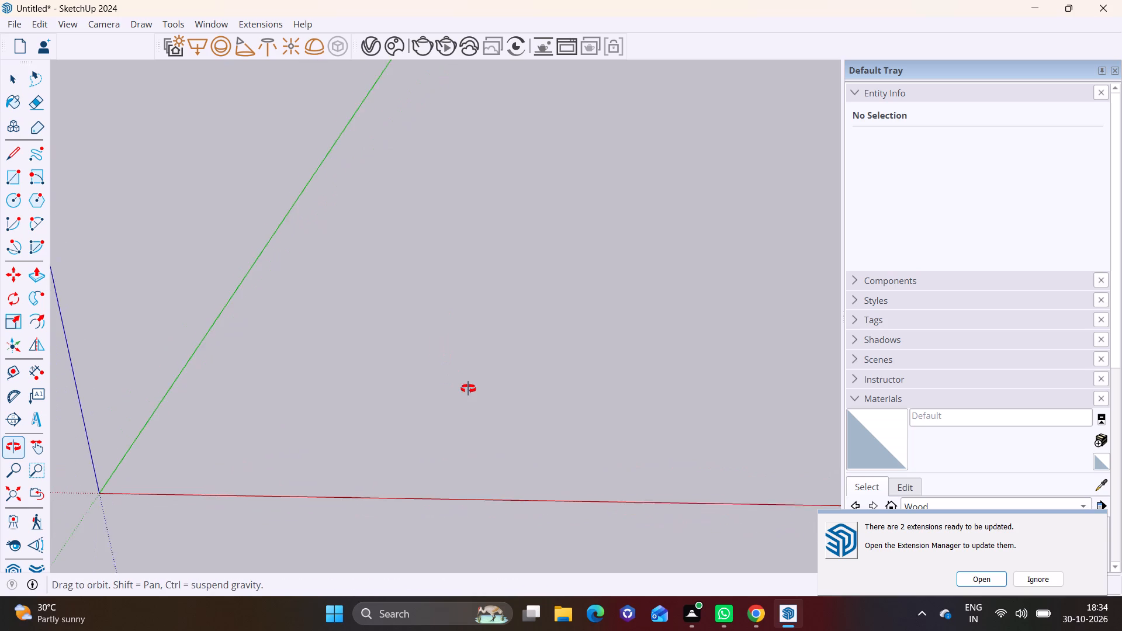
middle_drag(468, 389, 474, 389)
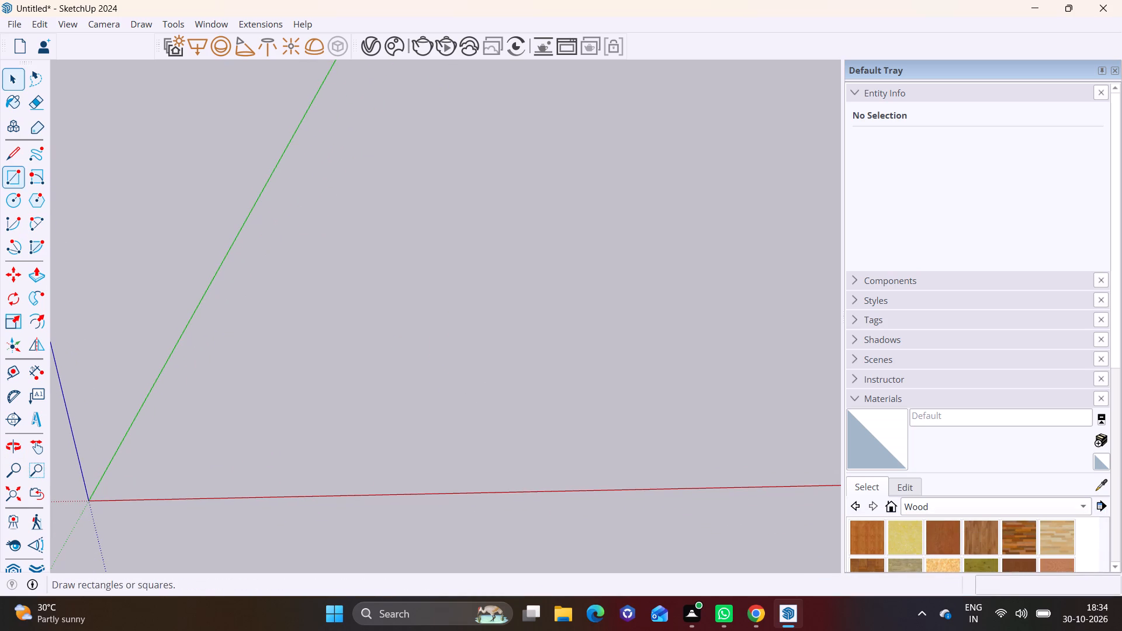
click(20, 174)
click(263, 427)
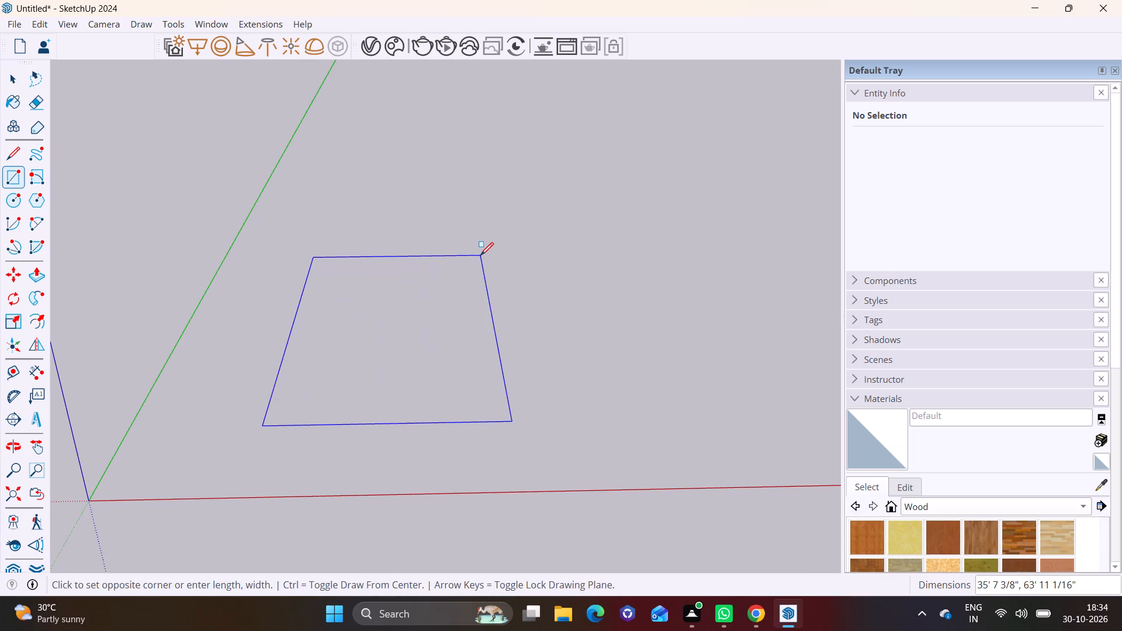
text(30',40')
key(Return)
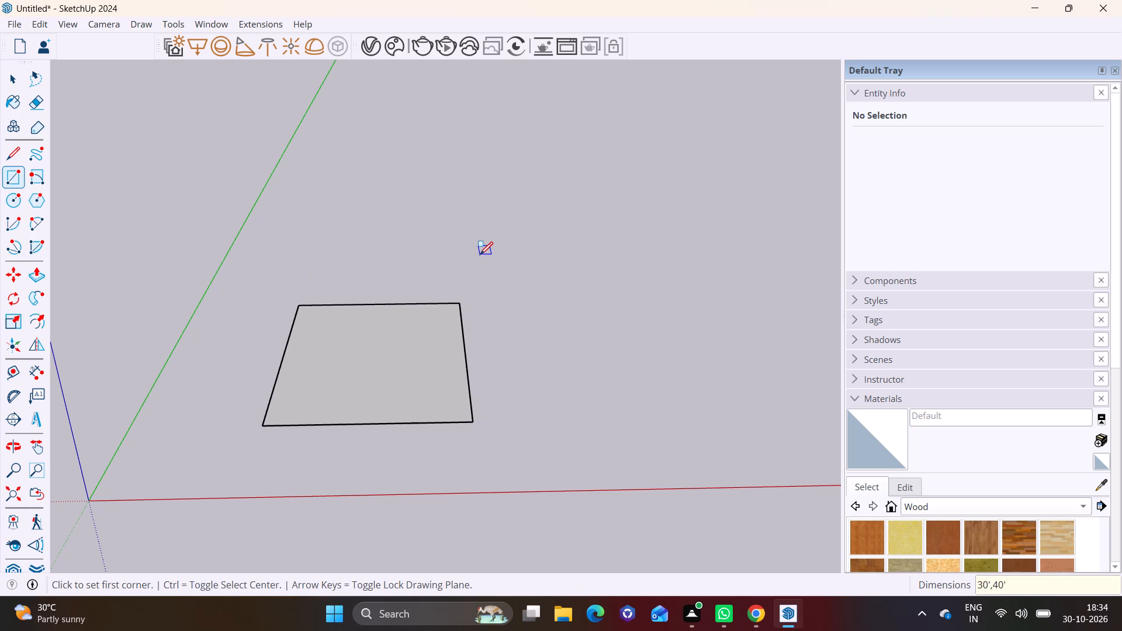
key(space)
Offset the rectangle's outline 9" inward to form the outer wall thickness.
middle_drag(294, 386, 283, 466)
middle_drag(336, 383, 302, 468)
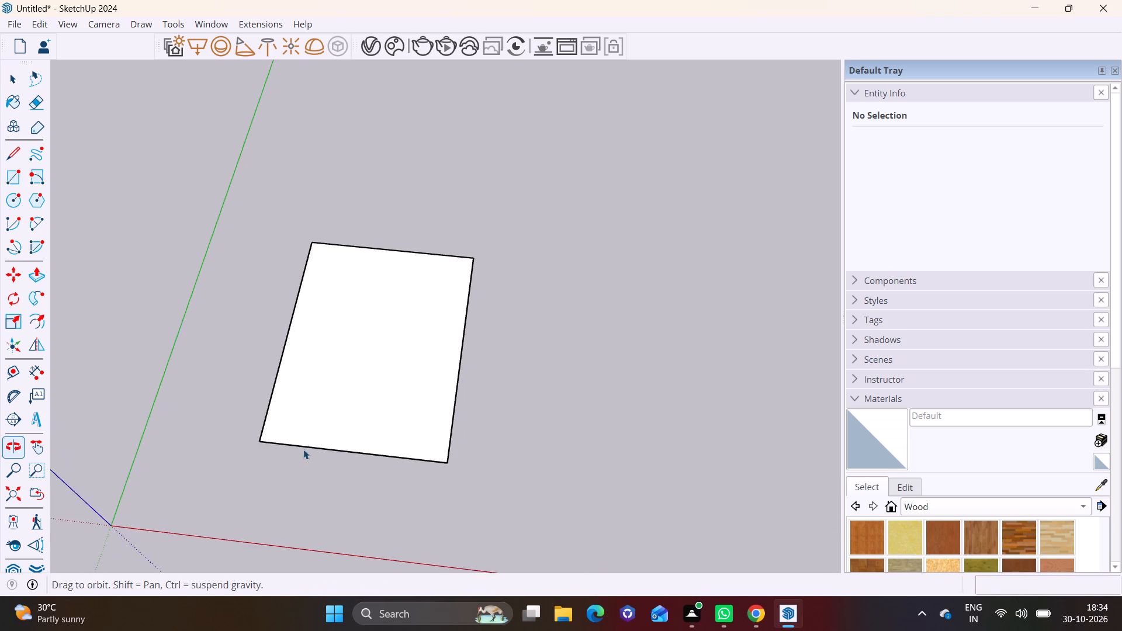
scroll(352, 367, up, 2)
click(289, 325)
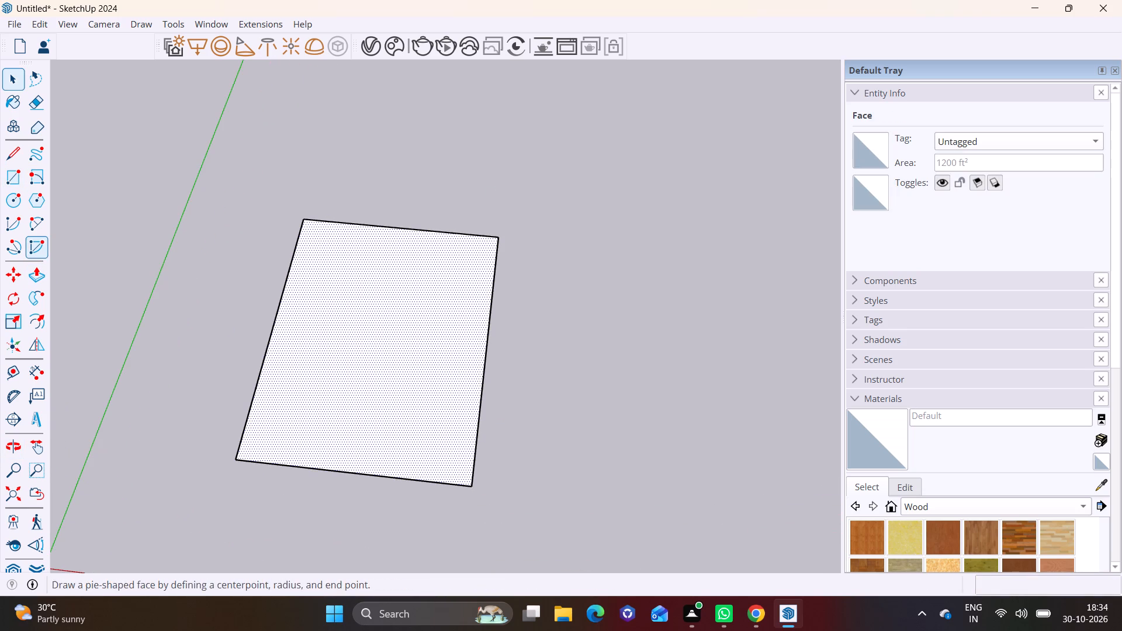
click(28, 317)
click(450, 379)
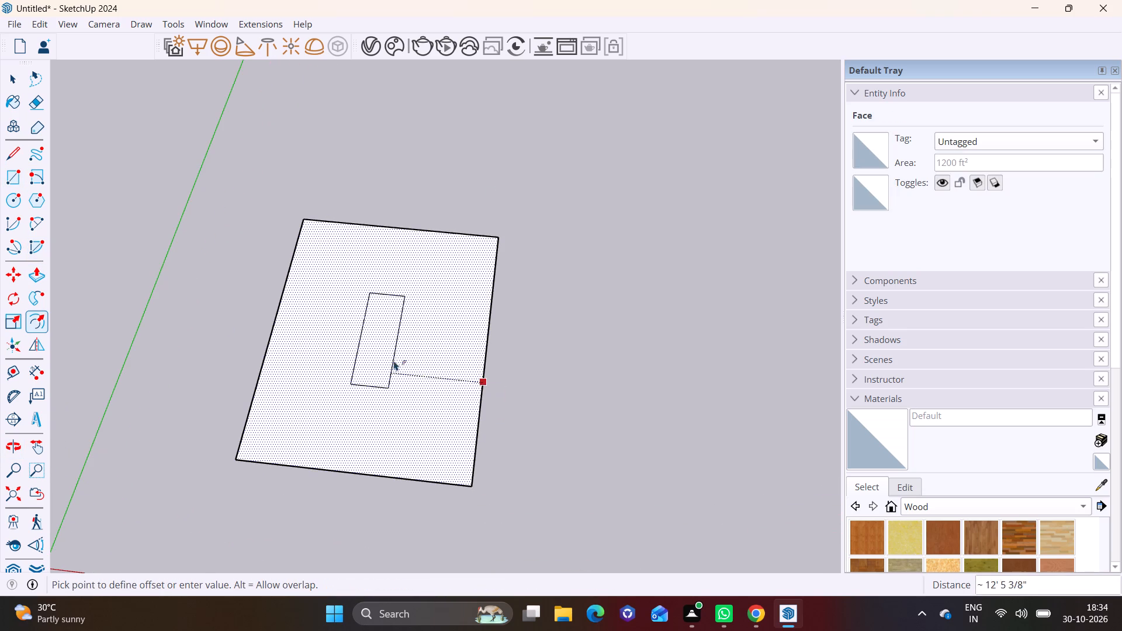
text(9")
key(Return)
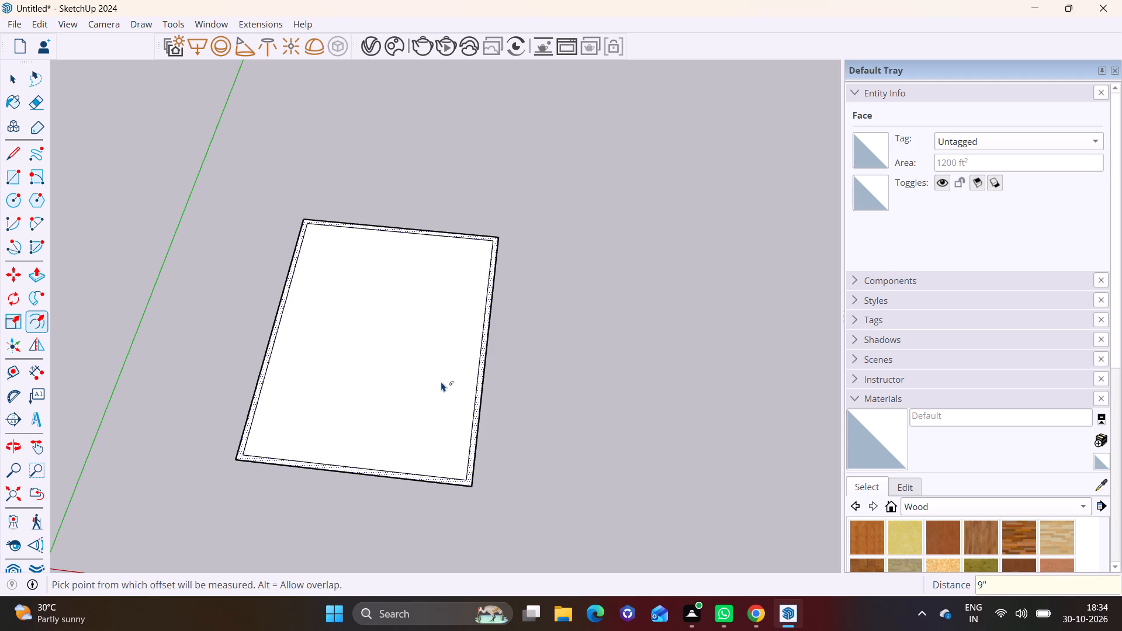
key(space)
Draw an L-shaped partition line about 22' in from the right outer edge, turning parallel to the green axis down to the front outer edge.
middle_drag(490, 438, 521, 435)
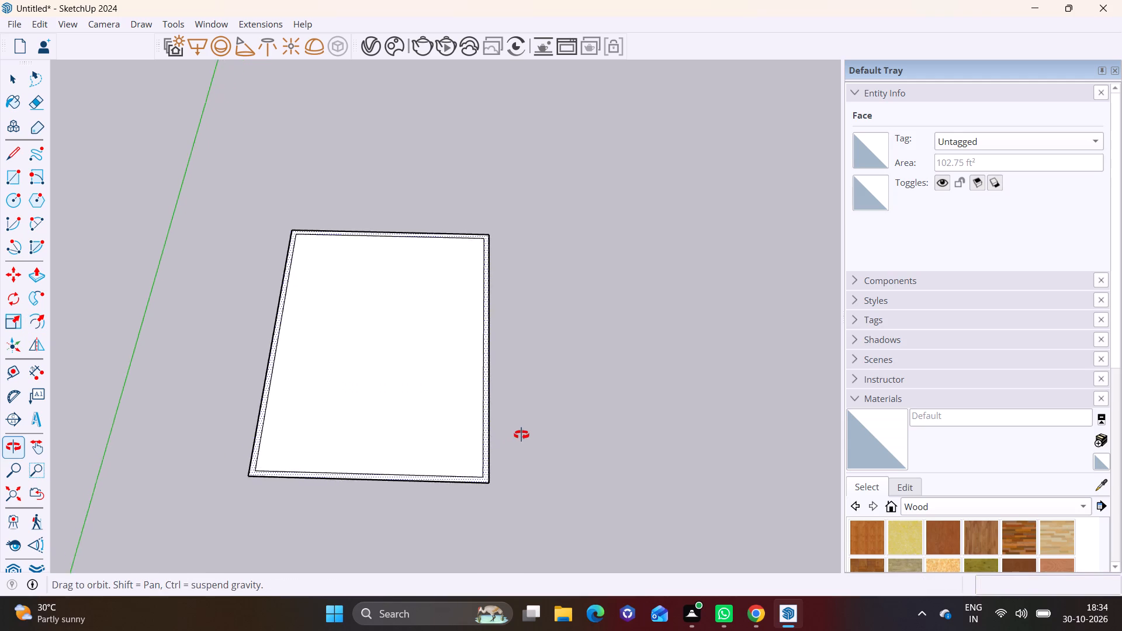
middle_drag(521, 435, 544, 430)
scroll(397, 432, up, 1)
middle_click(389, 425)
scroll(387, 425, up, 3)
middle_drag(380, 429, 360, 465)
click(7, 150)
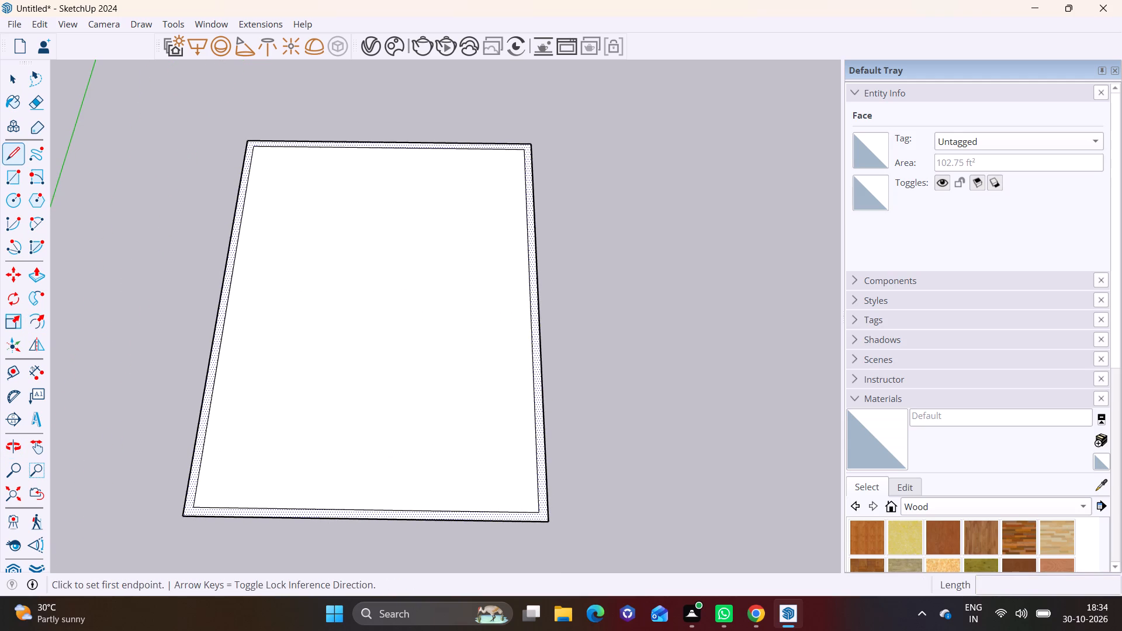
middle_drag(385, 457, 404, 389)
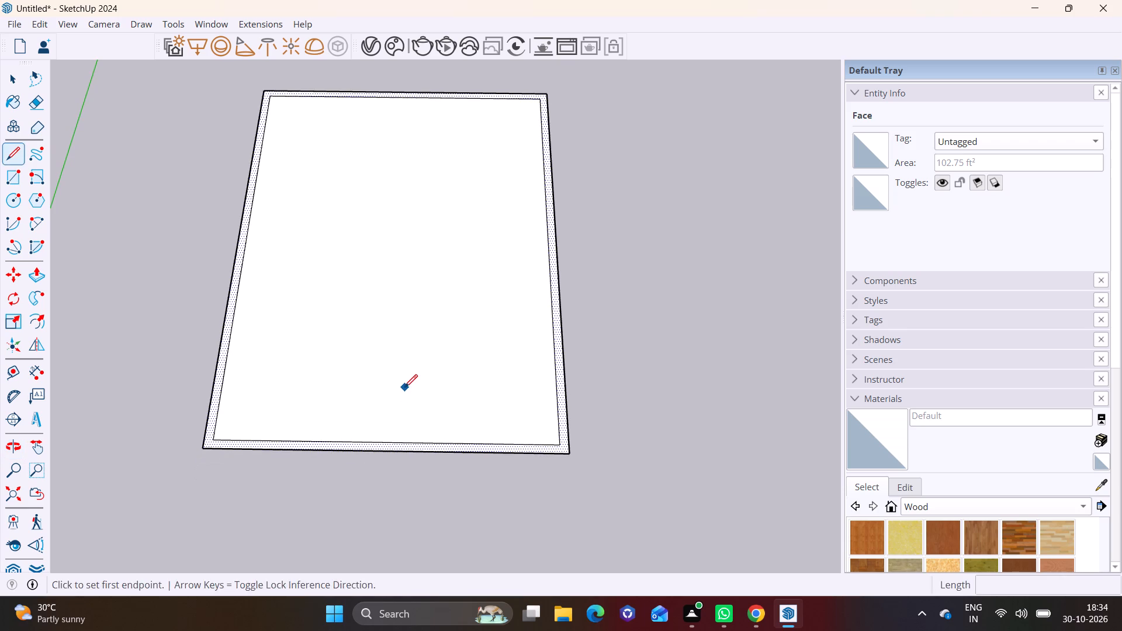
middle_drag(404, 387, 400, 405)
shift+middle_drag(389, 350, 370, 427)
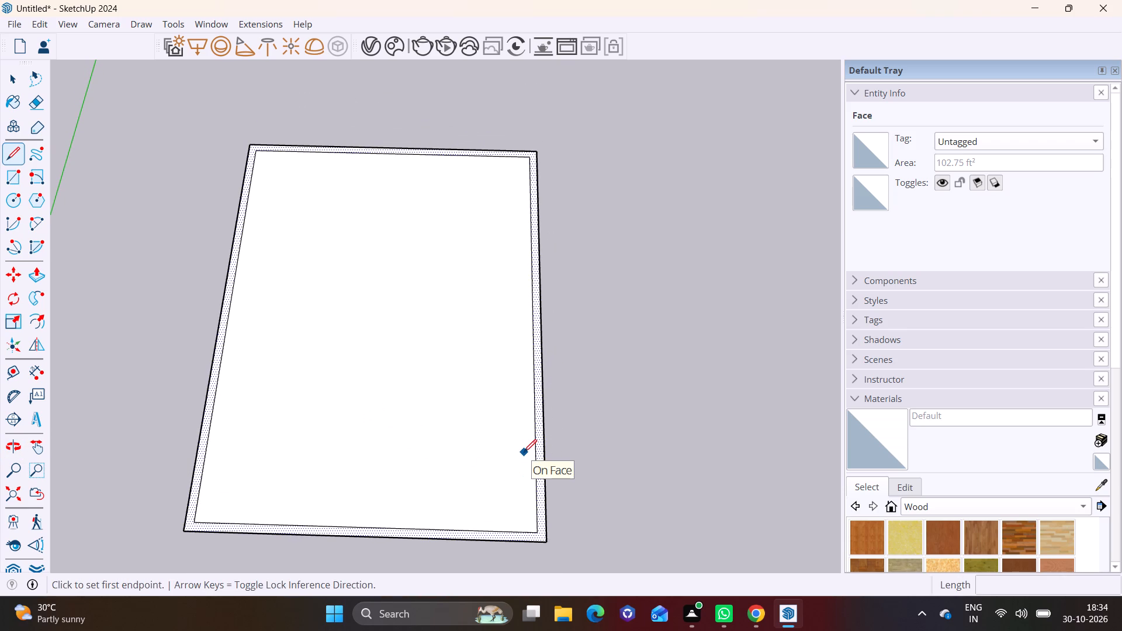
click(544, 408)
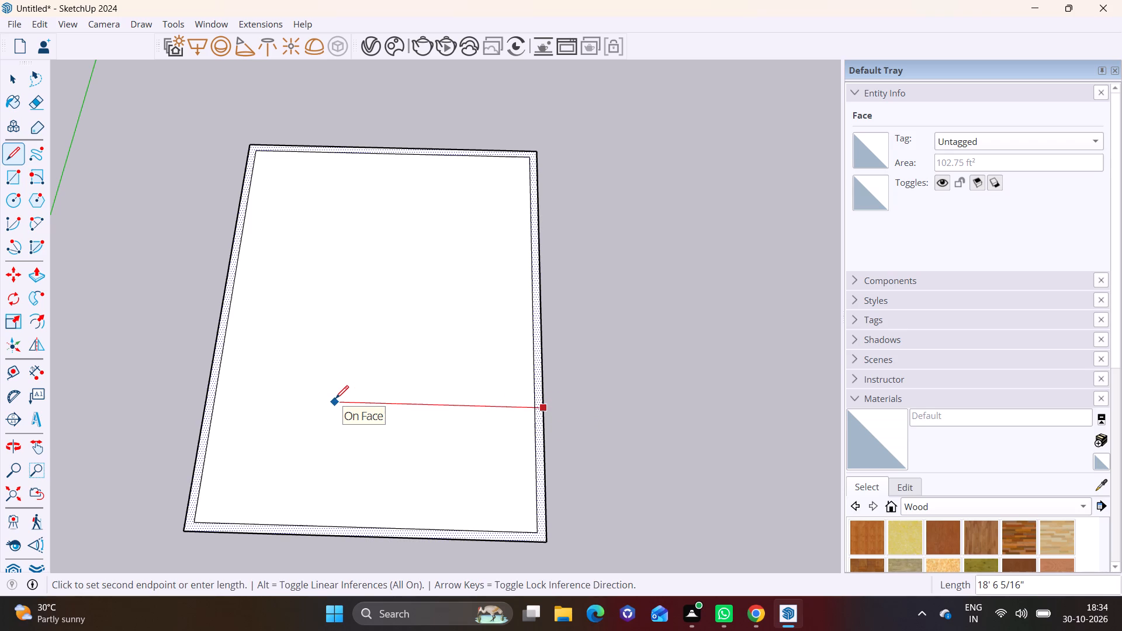
click(296, 398)
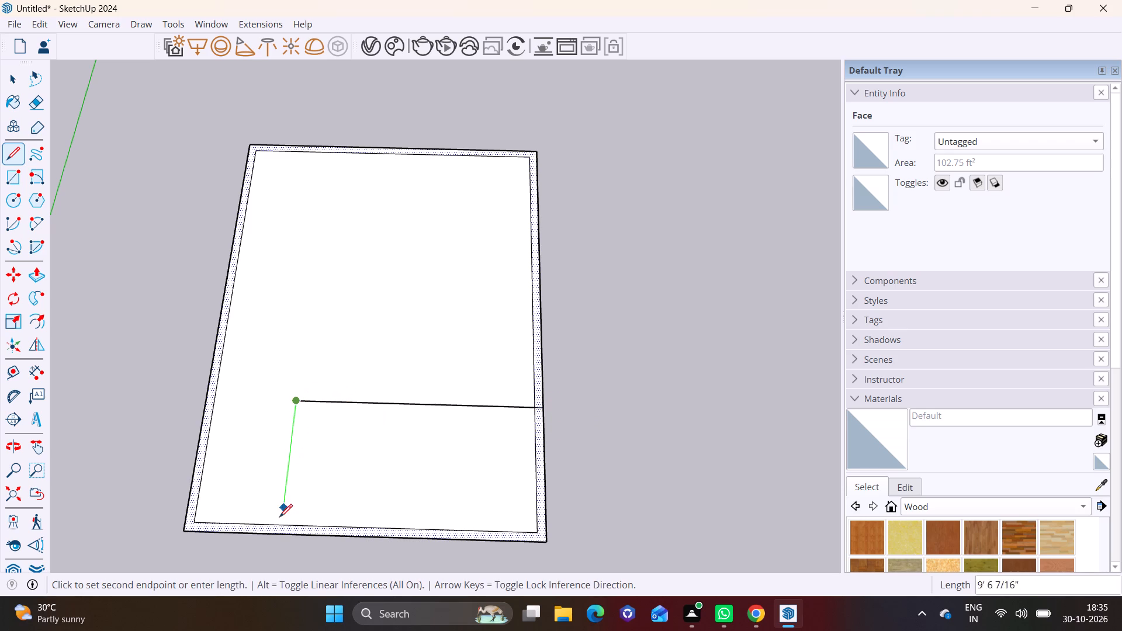
click(273, 536)
key(space)
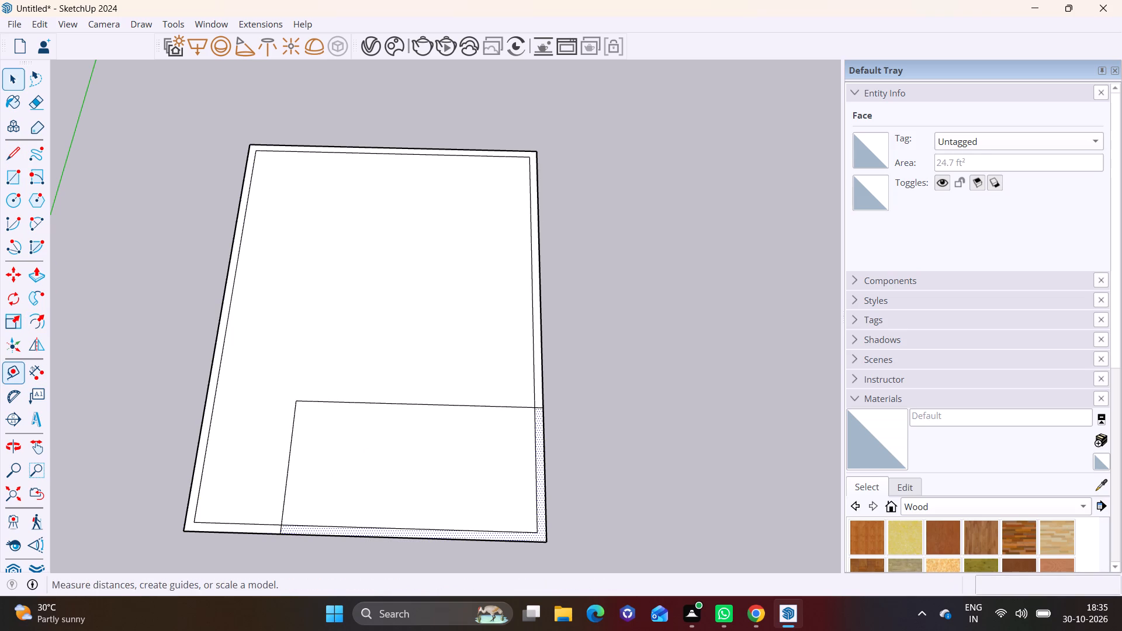
Place guides 9" outside both legs of the L-shaped partition line to mark the wall thickness.
click(11, 371)
click(316, 401)
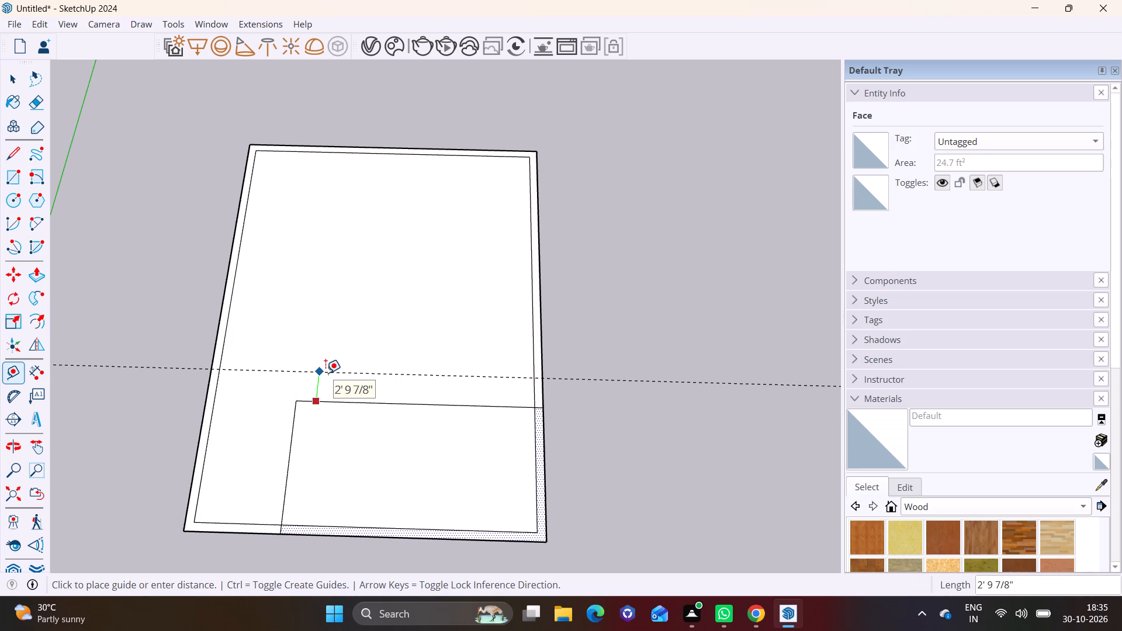
text(9")
key(Return)
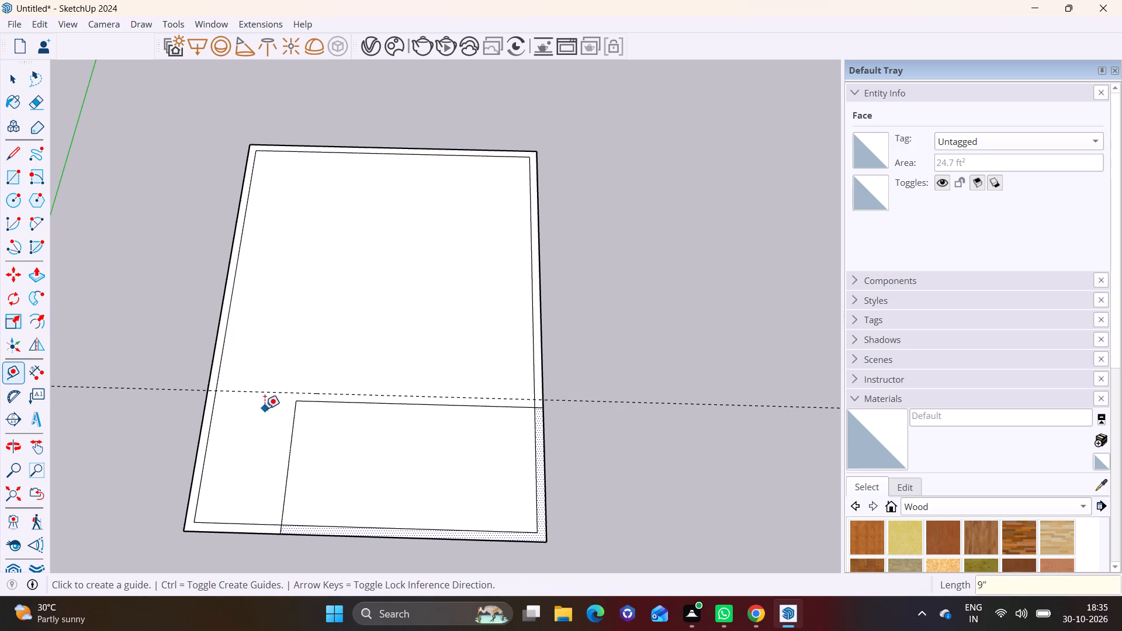
click(290, 433)
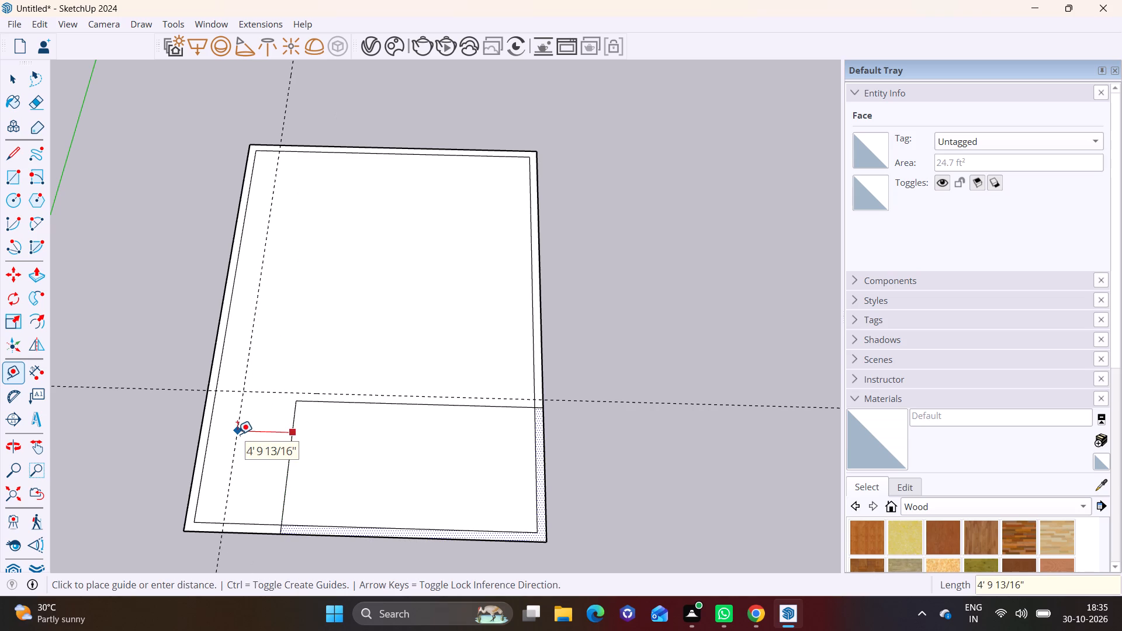
text(9")
key(Return)
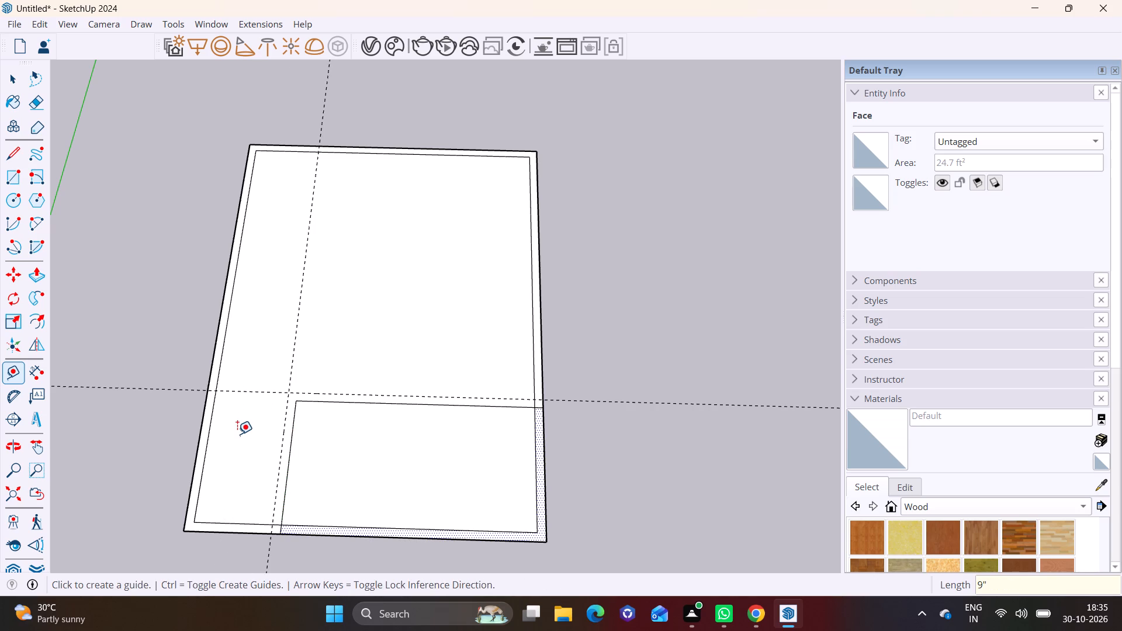
Draw the partition's second face along the guides, about 12' 5 1/2" from the front outer edge, turning about 22' 8 5/8" to the right outer edge.
click(8, 153)
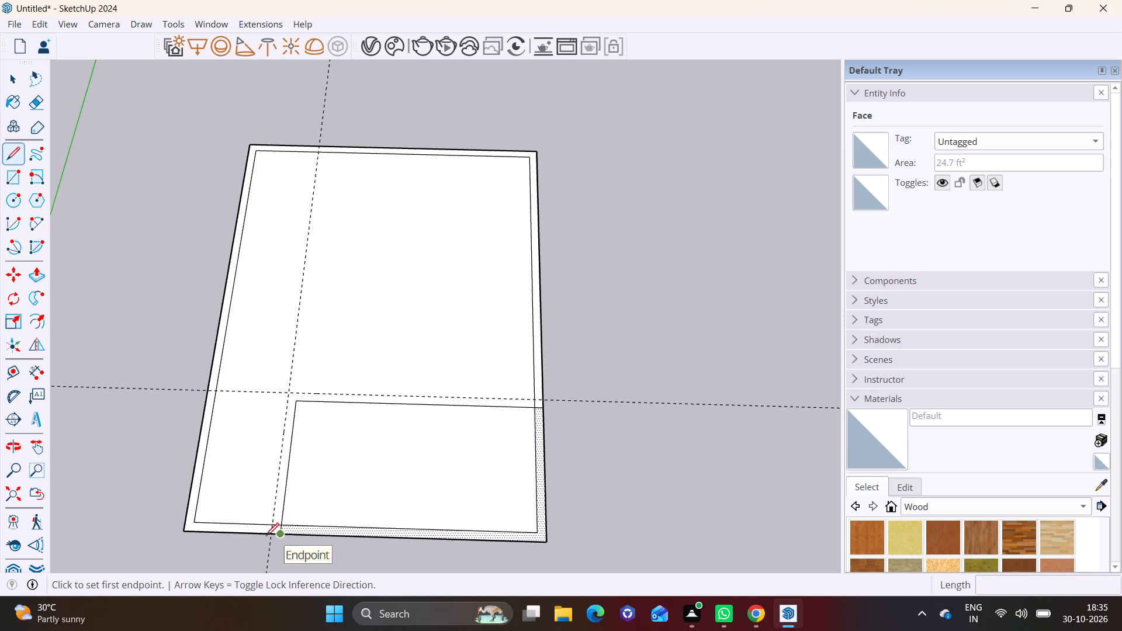
click(271, 535)
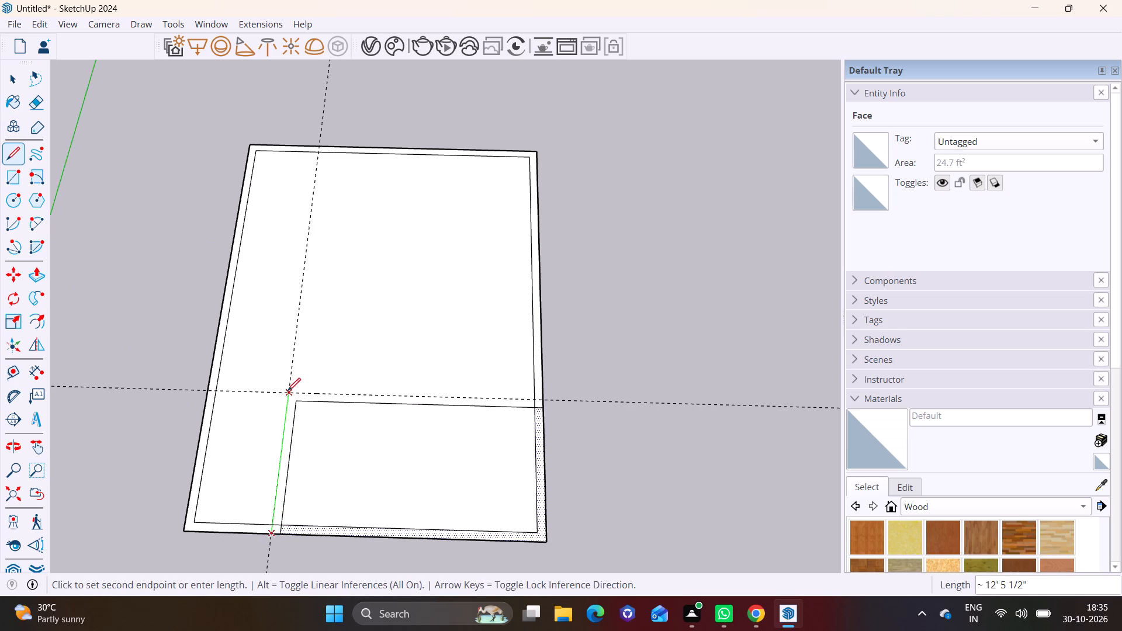
click(288, 390)
click(543, 397)
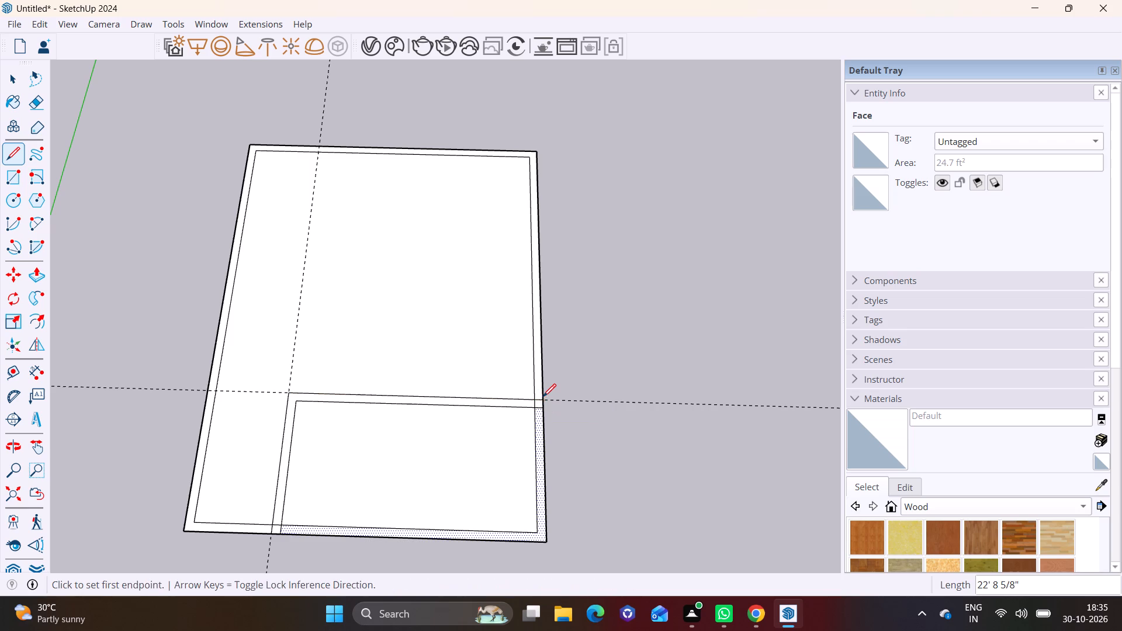
key(space)
Erase the two construction guides from the plan.
click(40, 104)
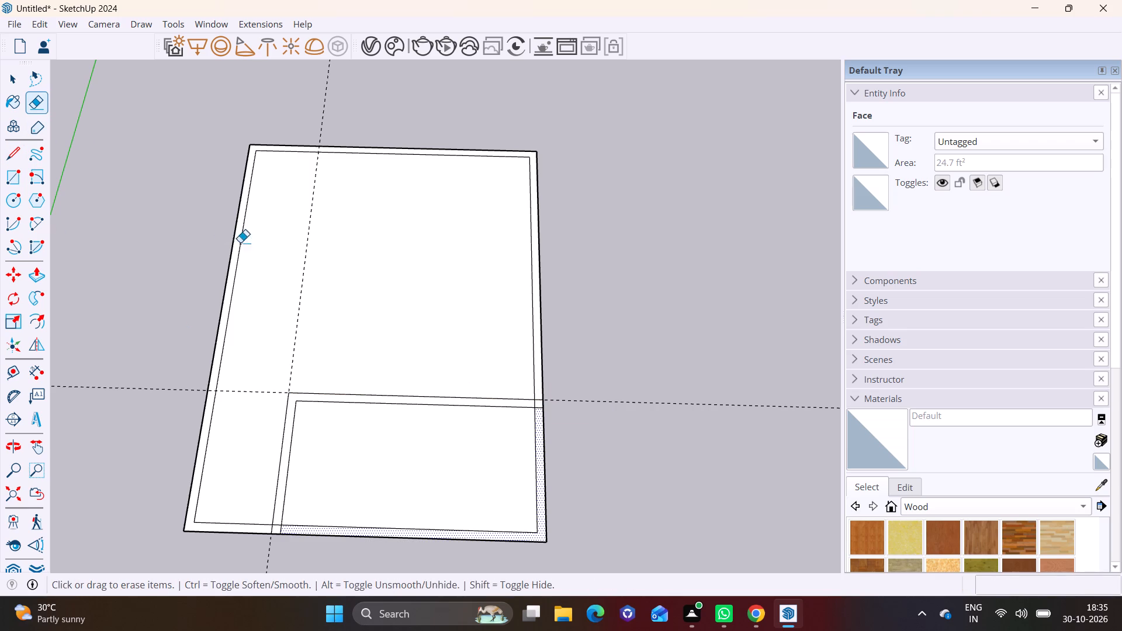
drag(264, 245, 441, 287)
drag(243, 358, 264, 439)
Erase the inner edge segment and the outer partition line's stub where the partition meets the front outer wall.
scroll(241, 418, down, 2)
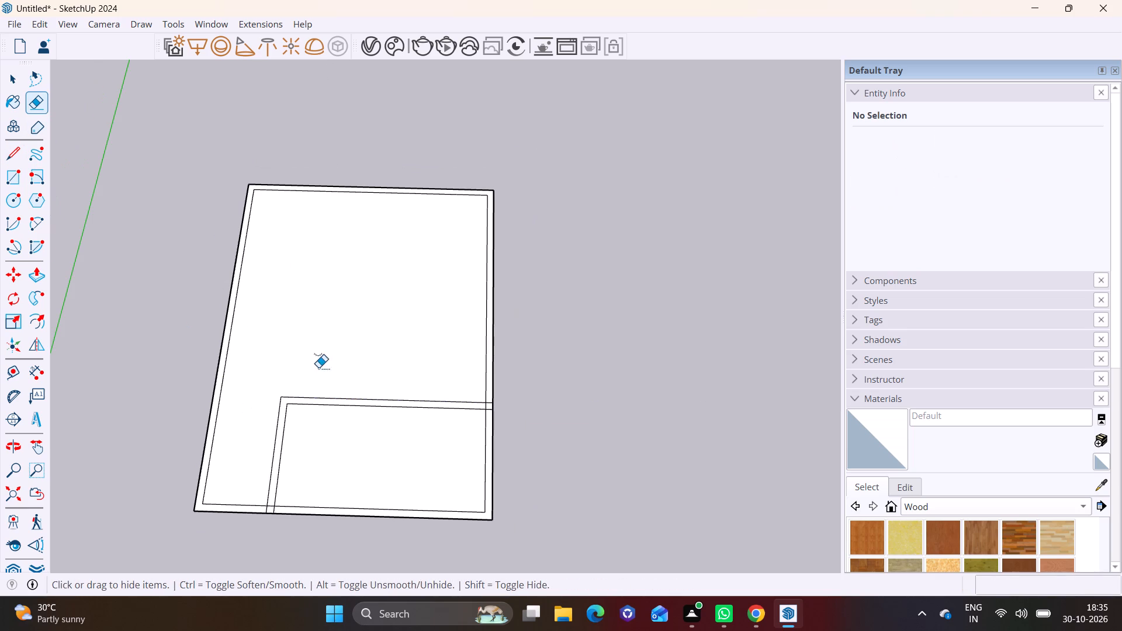
middle_drag(258, 417, 330, 347)
scroll(325, 403, up, 11)
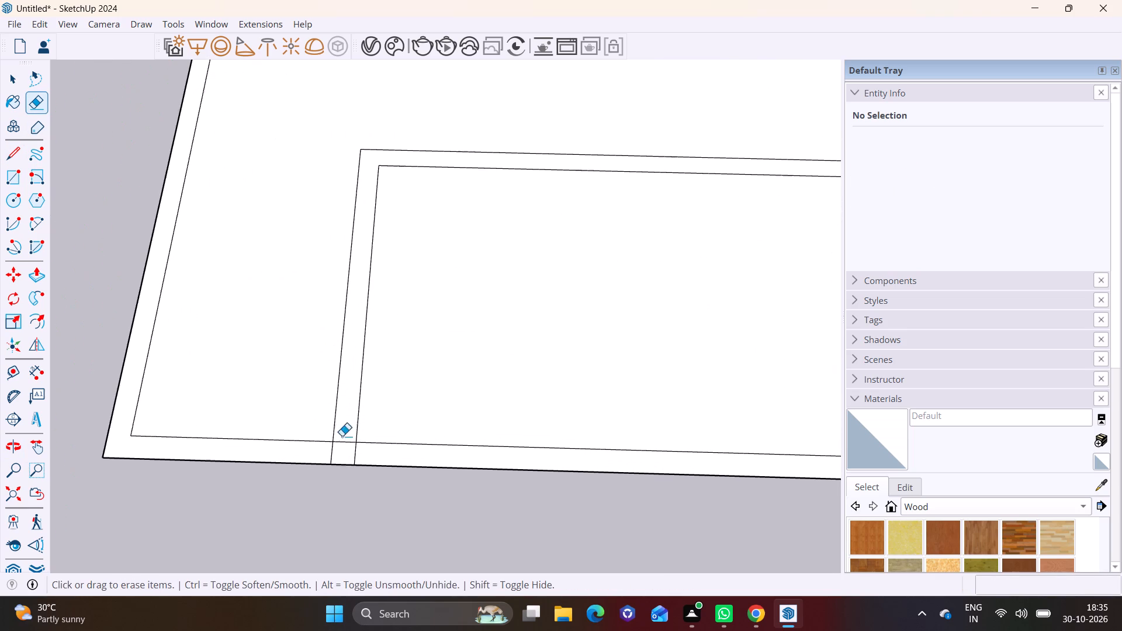
drag(348, 438, 349, 446)
drag(327, 450, 350, 456)
scroll(334, 448, down, 2)
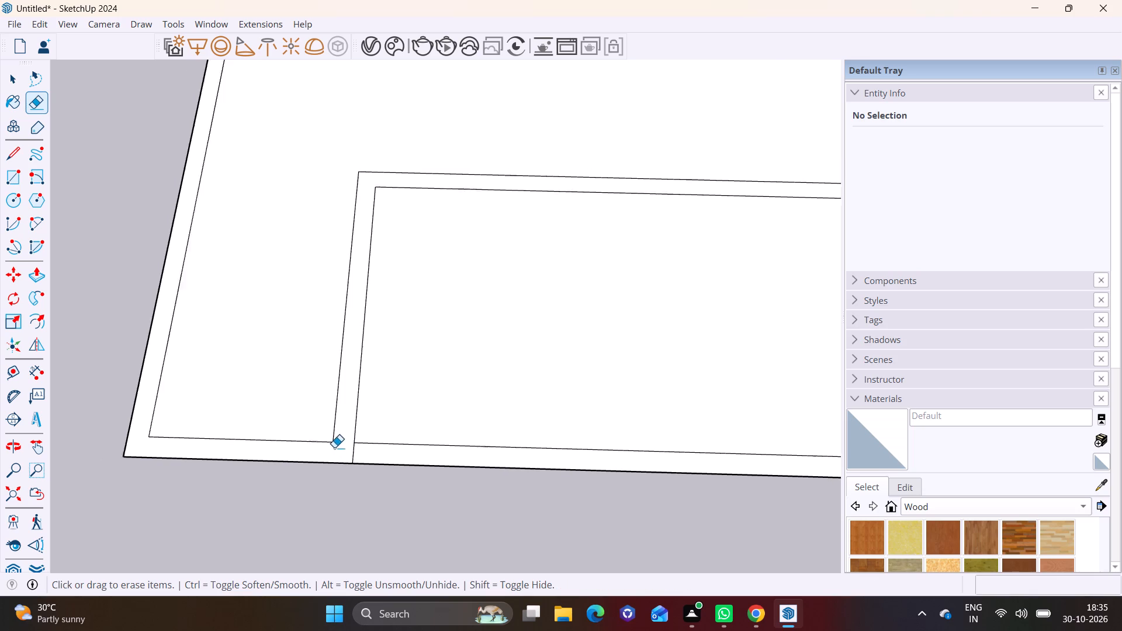
Erase the inner edge segment and the outer partition line's stub where the partition meets the right outer wall.
scroll(334, 448, down, 1)
shift+middle_drag(719, 259, 538, 393)
scroll(704, 286, up, 6)
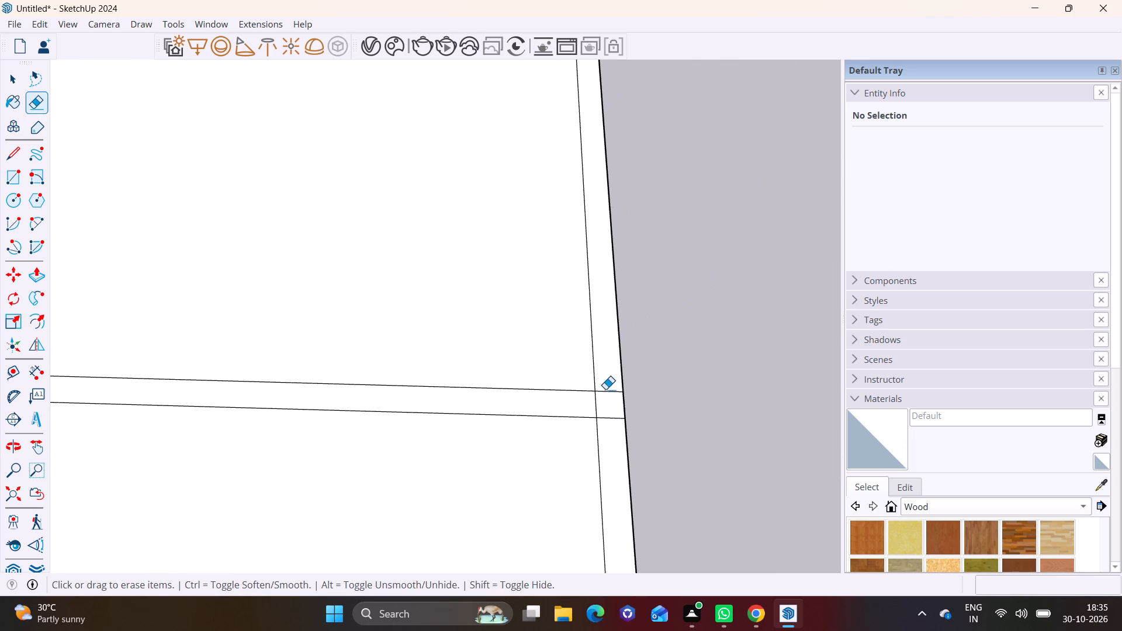
click(605, 389)
drag(589, 401, 614, 398)
drag(610, 397, 610, 377)
scroll(462, 394, down, 10)
shift+middle_drag(430, 347, 534, 376)
scroll(531, 376, down, 3)
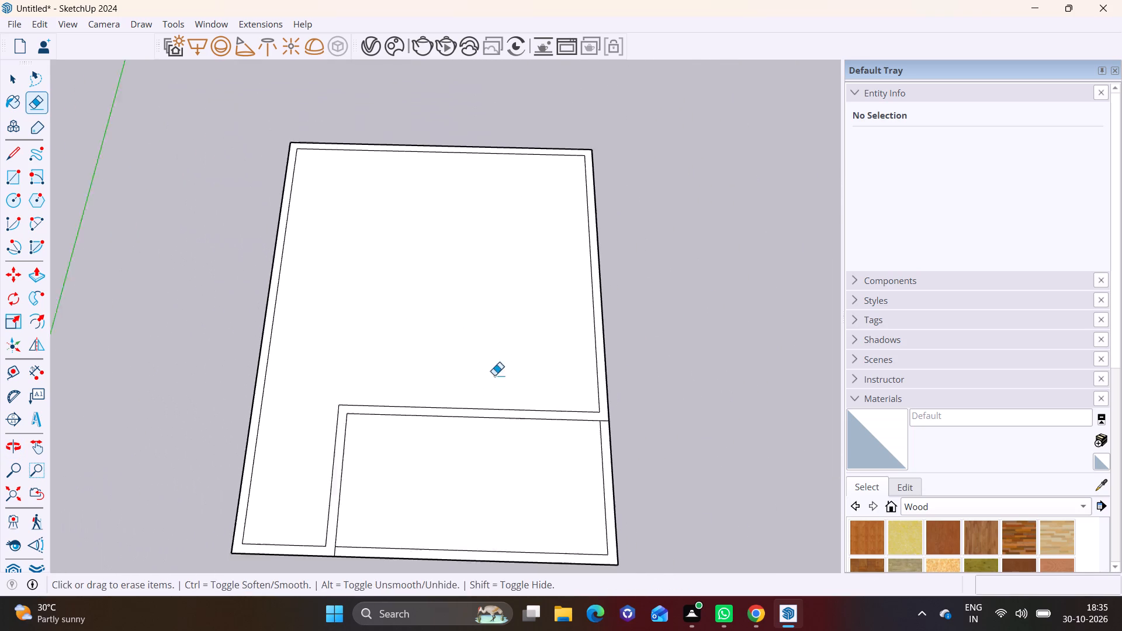
Push/Pull the connected outer wall and partition outline up 10'.
click(39, 276)
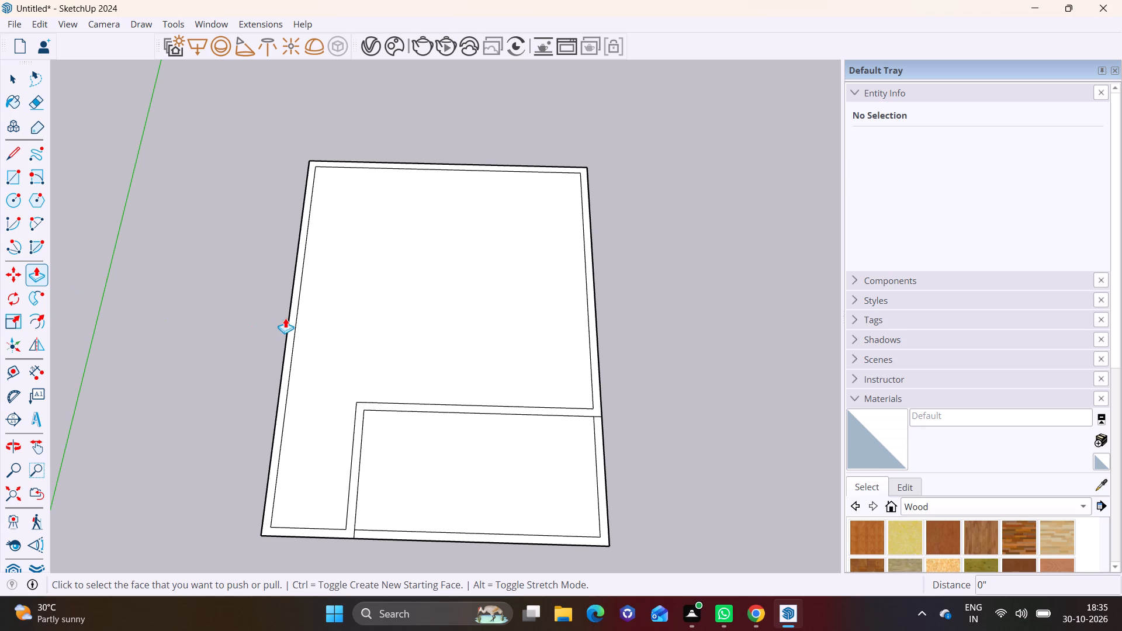
click(292, 318)
text(10')
key(Return)
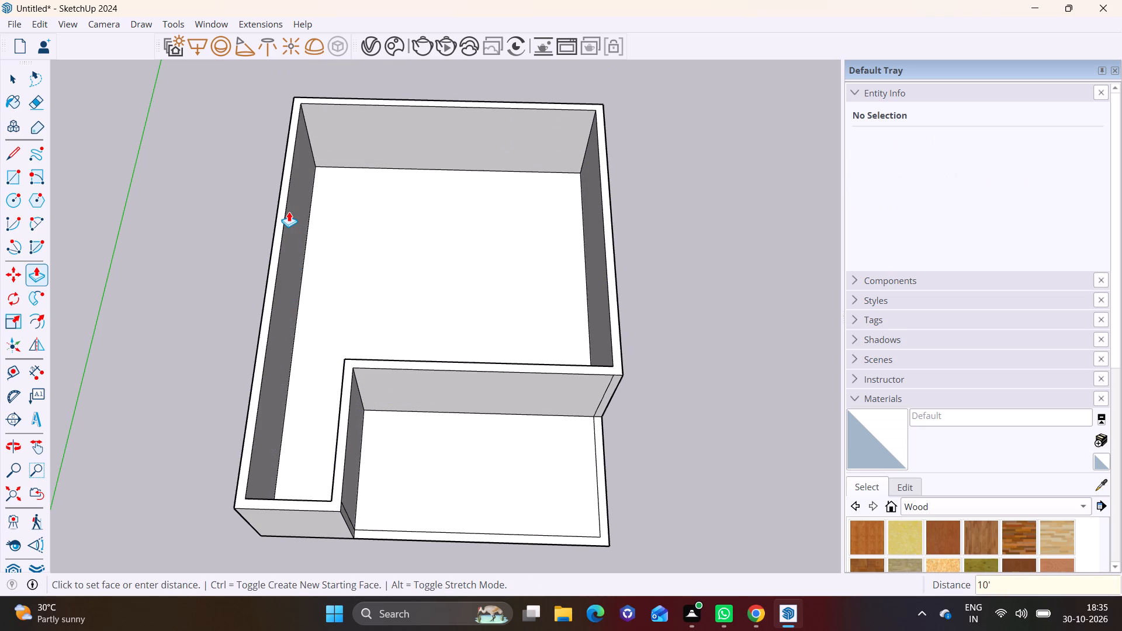
key(space)
Draw a vertical 30' by 1' rotated rectangle hanging below the house's rear outer bottom edge.
scroll(458, 441, down, 3)
middle_drag(373, 419, 385, 254)
middle_drag(370, 391, 414, 197)
scroll(381, 369, up, 3)
shift+middle_drag(380, 369, 352, 354)
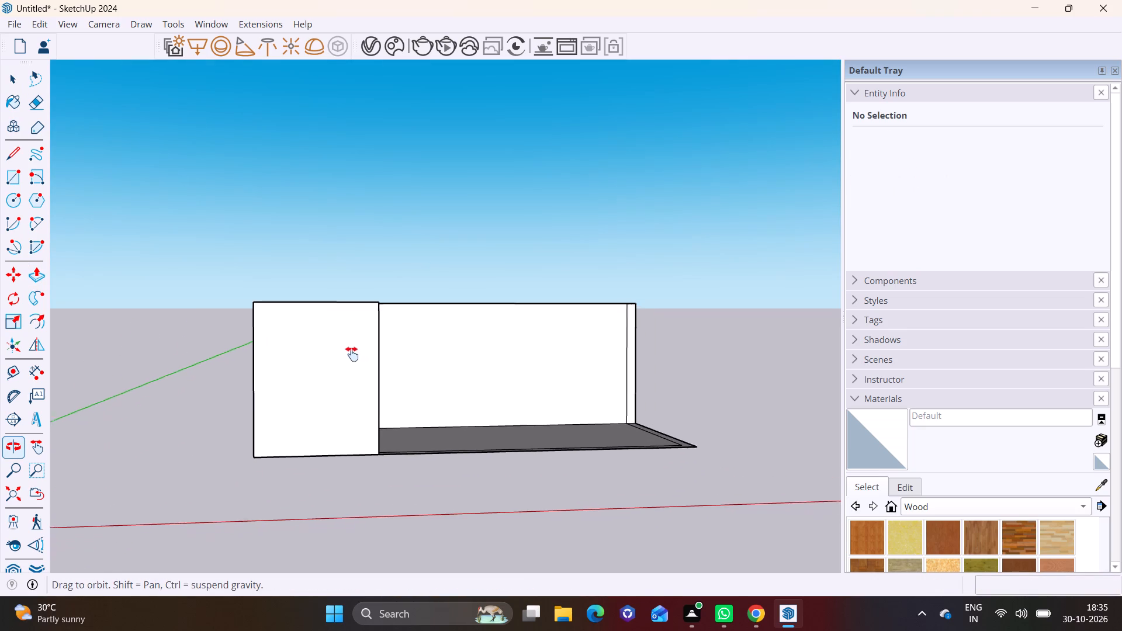
shift+middle_drag(352, 354, 351, 351)
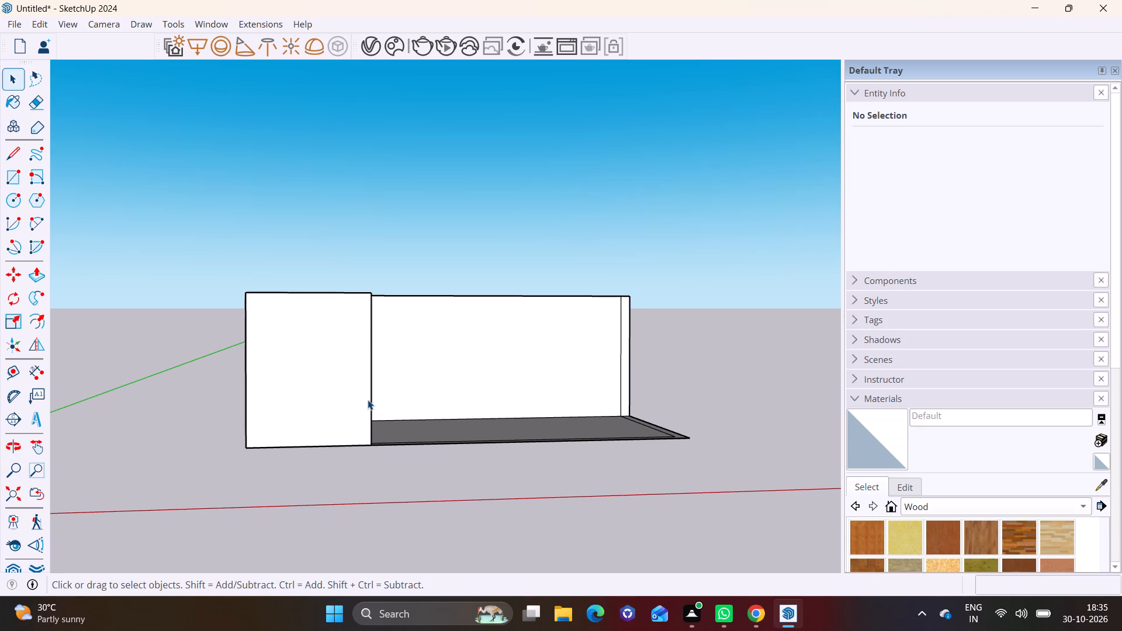
middle_drag(369, 381, 373, 394)
scroll(369, 381, down, 2)
middle_drag(375, 354, 371, 461)
middle_drag(386, 441, 420, 154)
middle_drag(336, 294, 335, 288)
scroll(335, 288, down, 1)
middle_drag(491, 408, 410, 269)
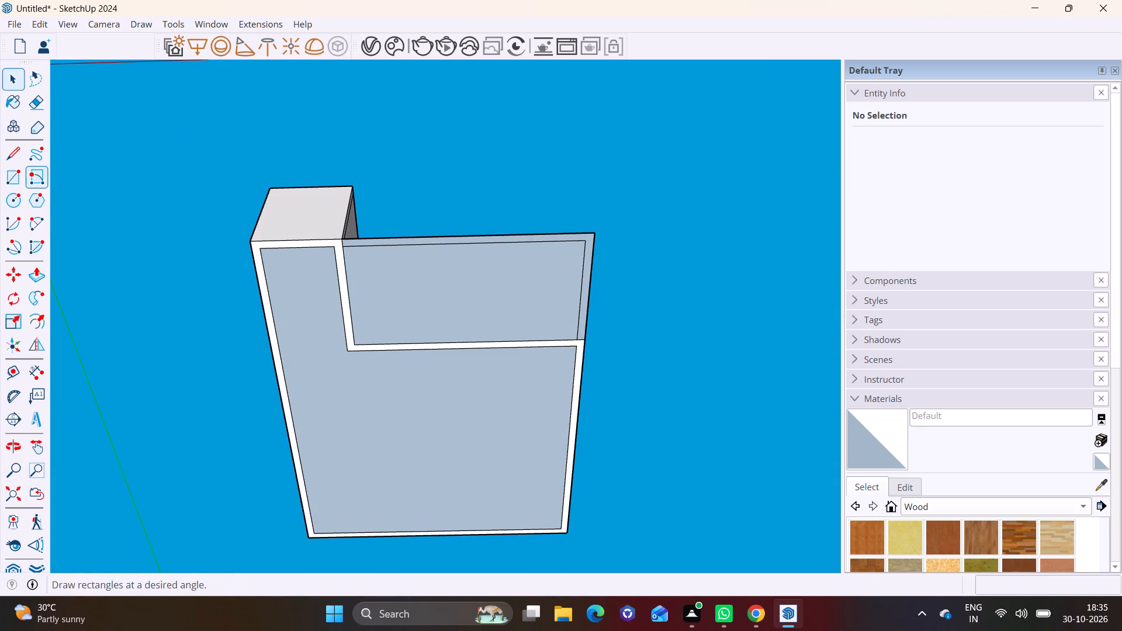
click(31, 179)
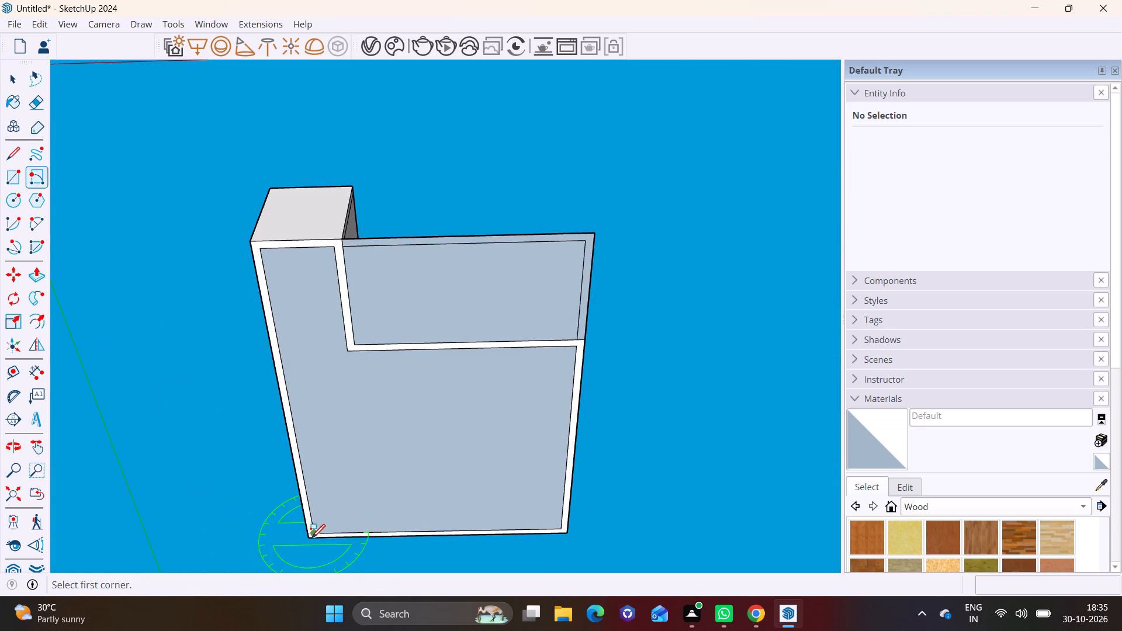
click(307, 540)
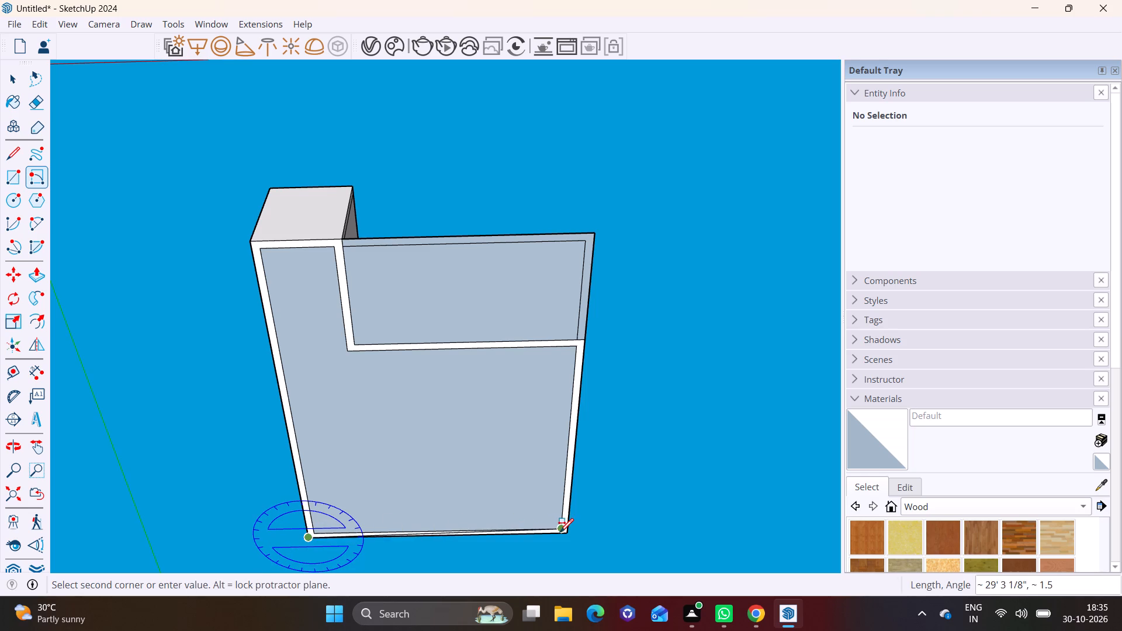
click(567, 533)
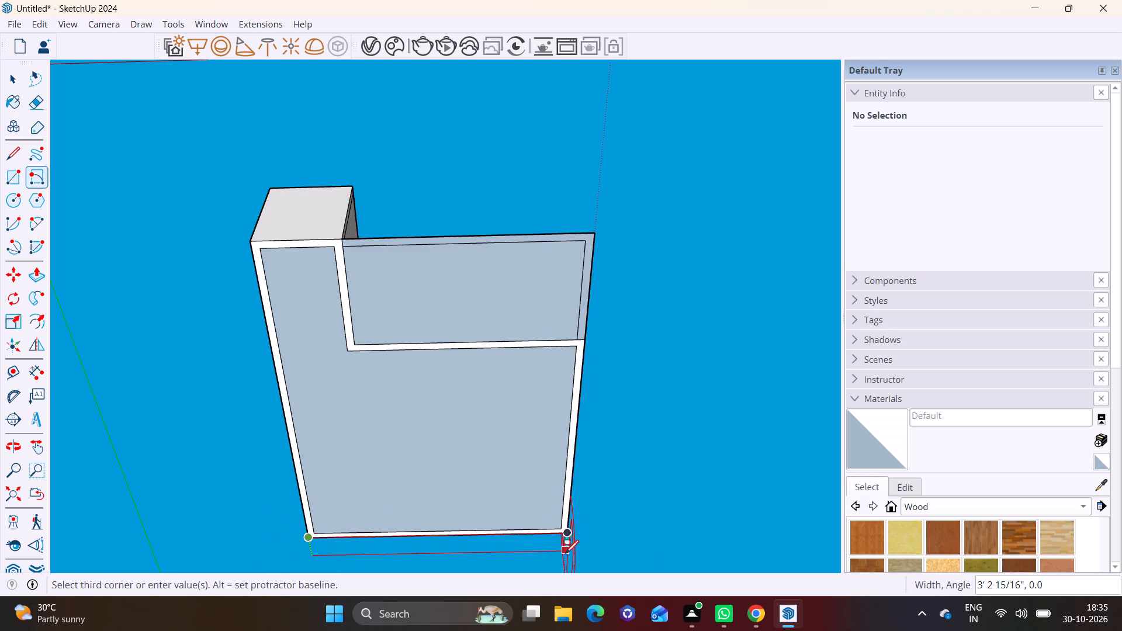
scroll(558, 453, down, 8)
middle_drag(559, 451, 875, 603)
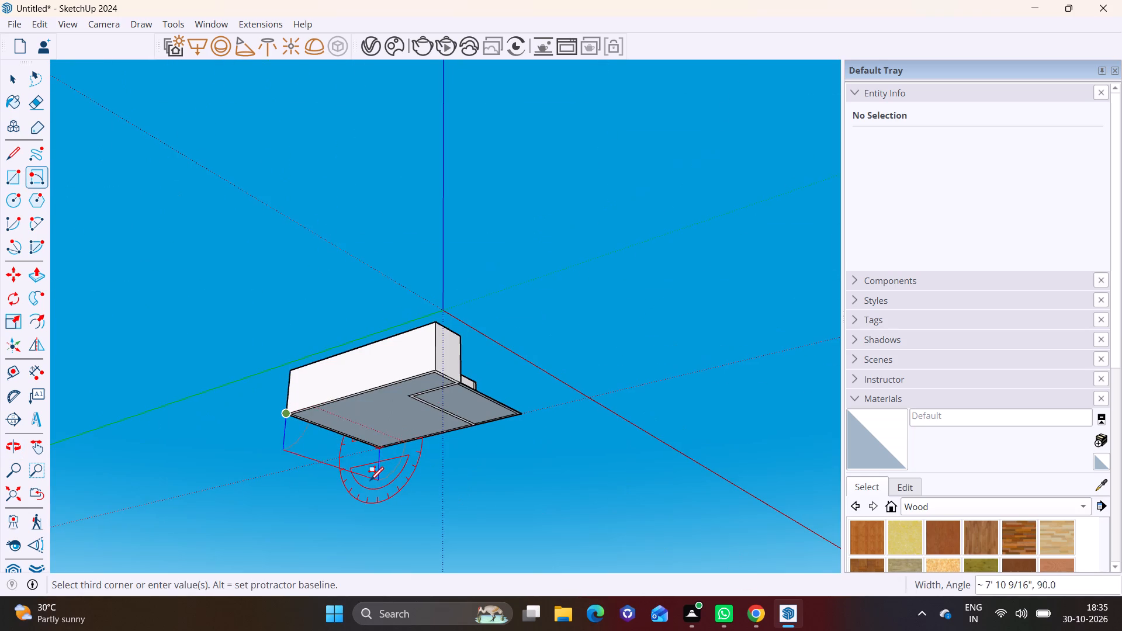
text(1')
key(Return)
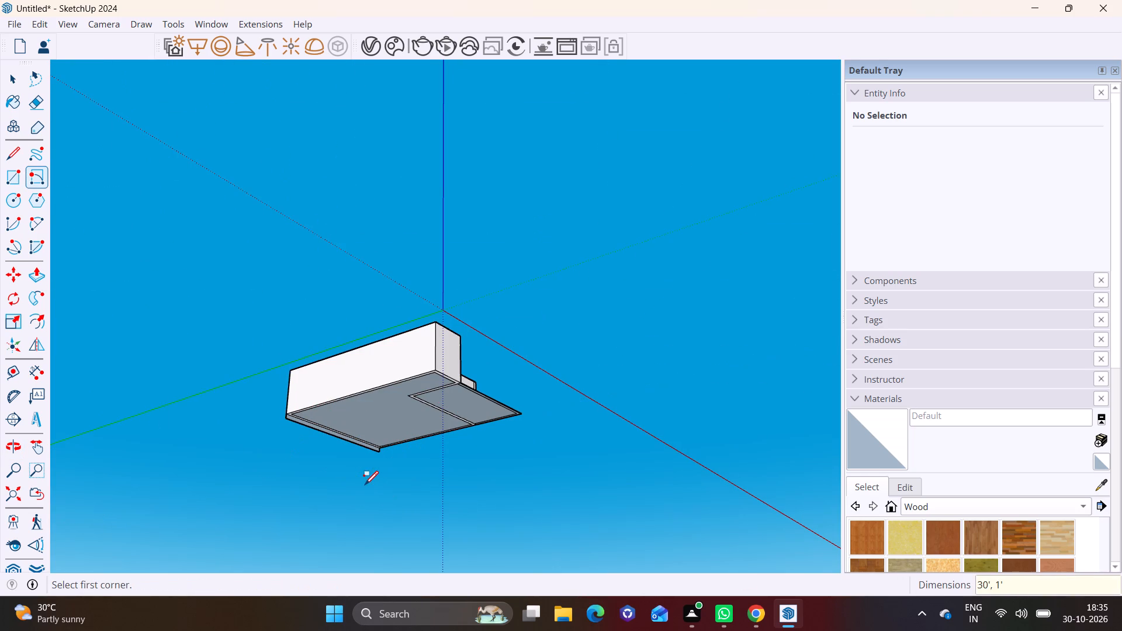
key(space)
Group the 1' high rectangle below the rear wall together with its edges.
scroll(305, 411, up, 14)
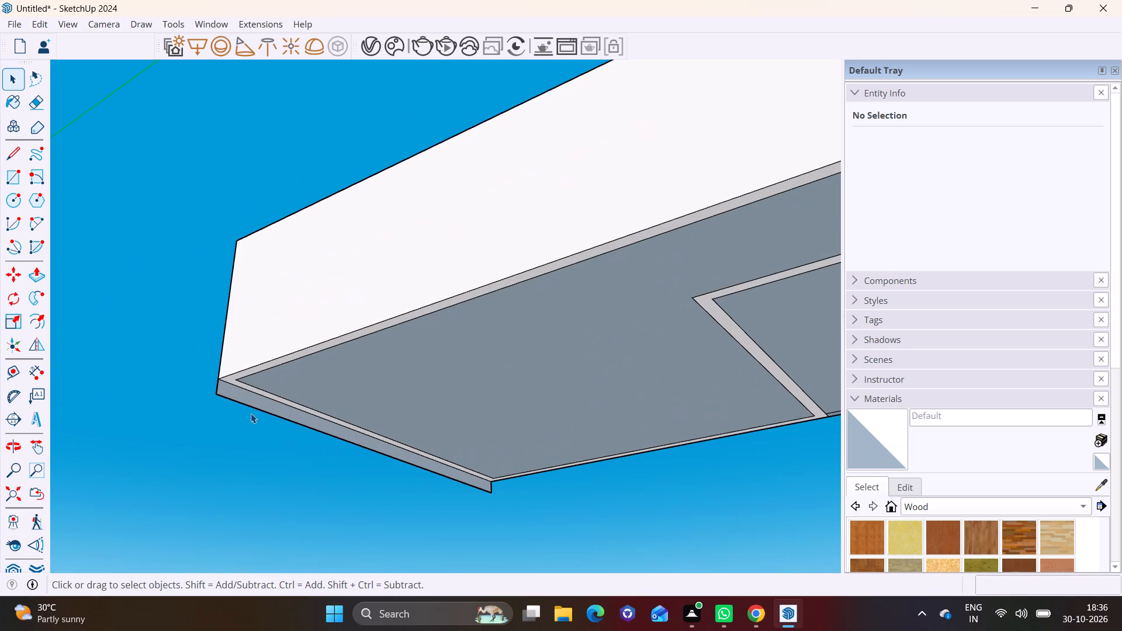
double_click(272, 407)
right_click(272, 407)
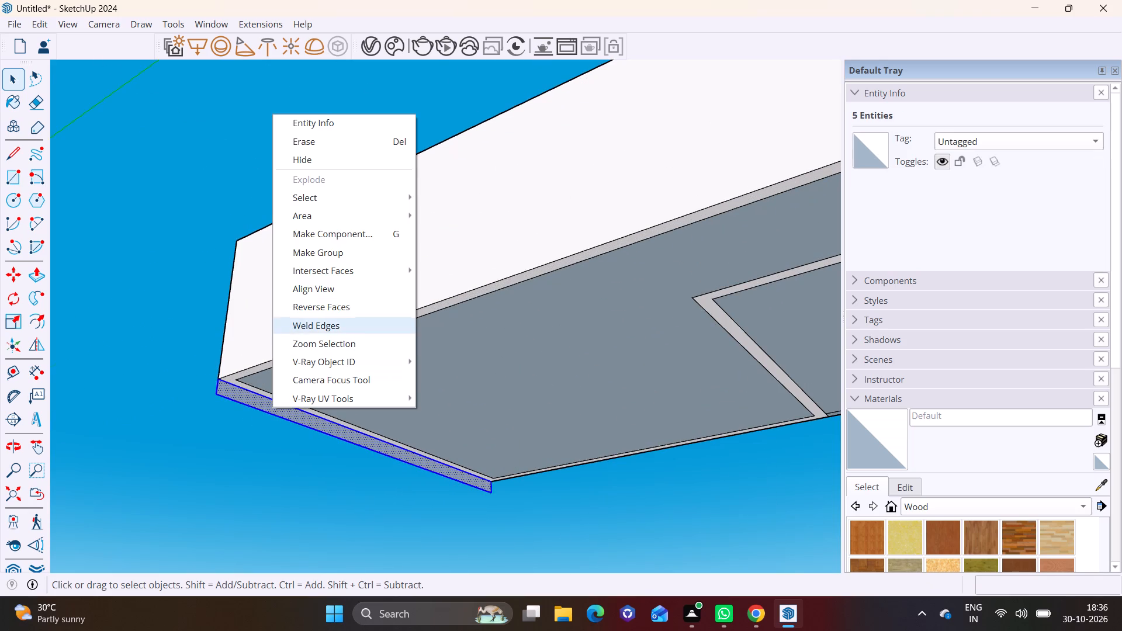
click(318, 248)
Inside the group, extrude the 1' high face under the house to the front outer wall face as a slab.
triple_click(250, 402)
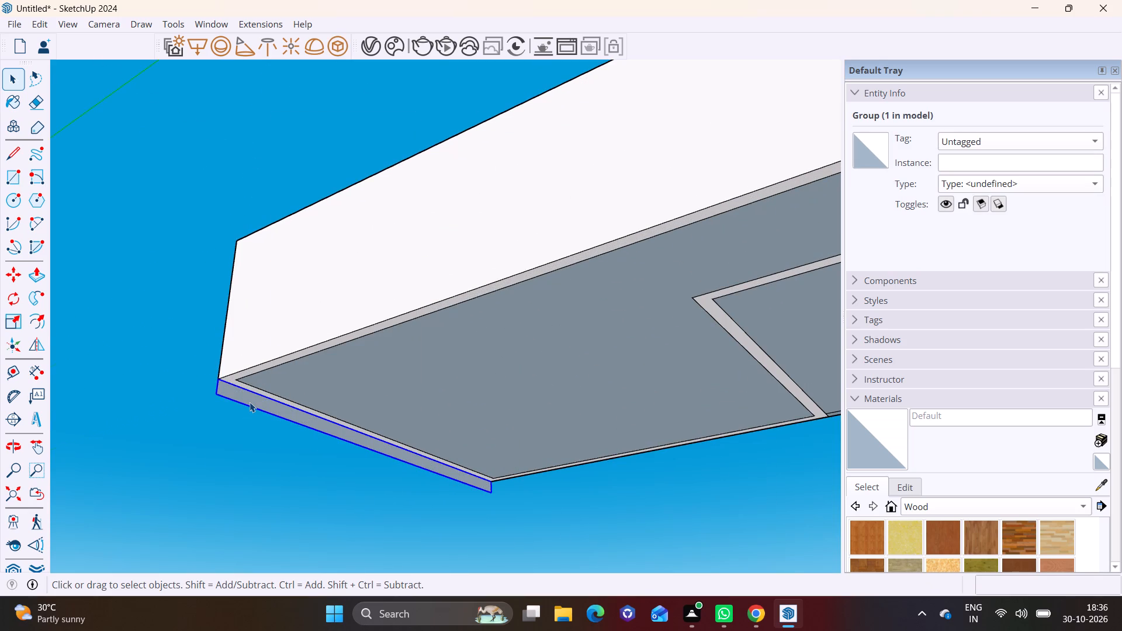
click(250, 398)
click(36, 273)
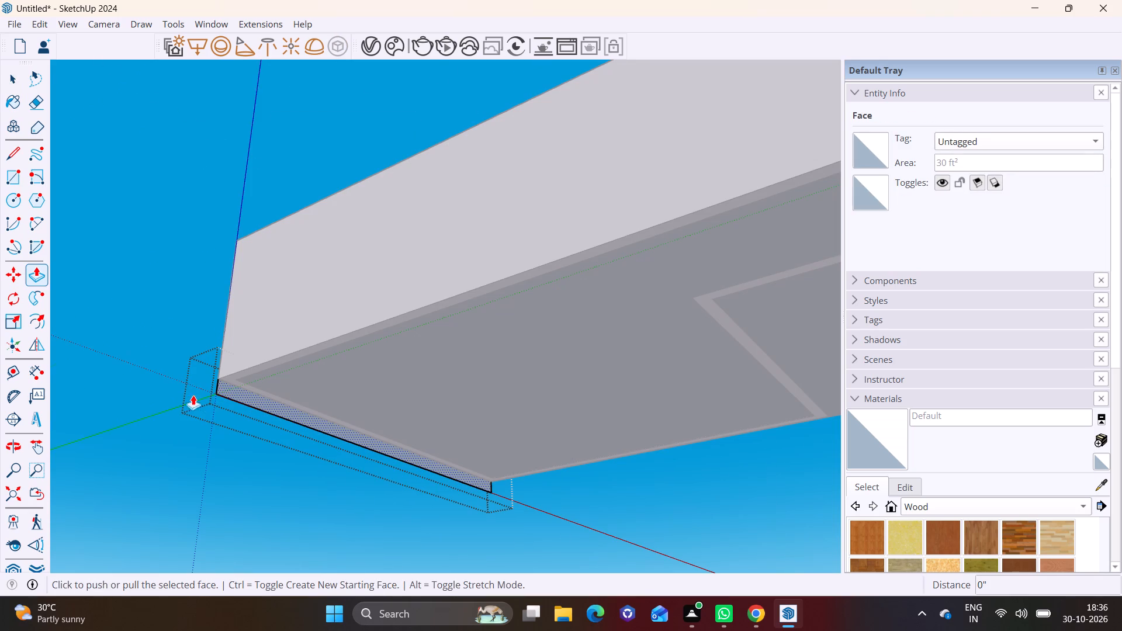
click(243, 396)
scroll(709, 334, down, 4)
middle_drag(733, 308, 514, 387)
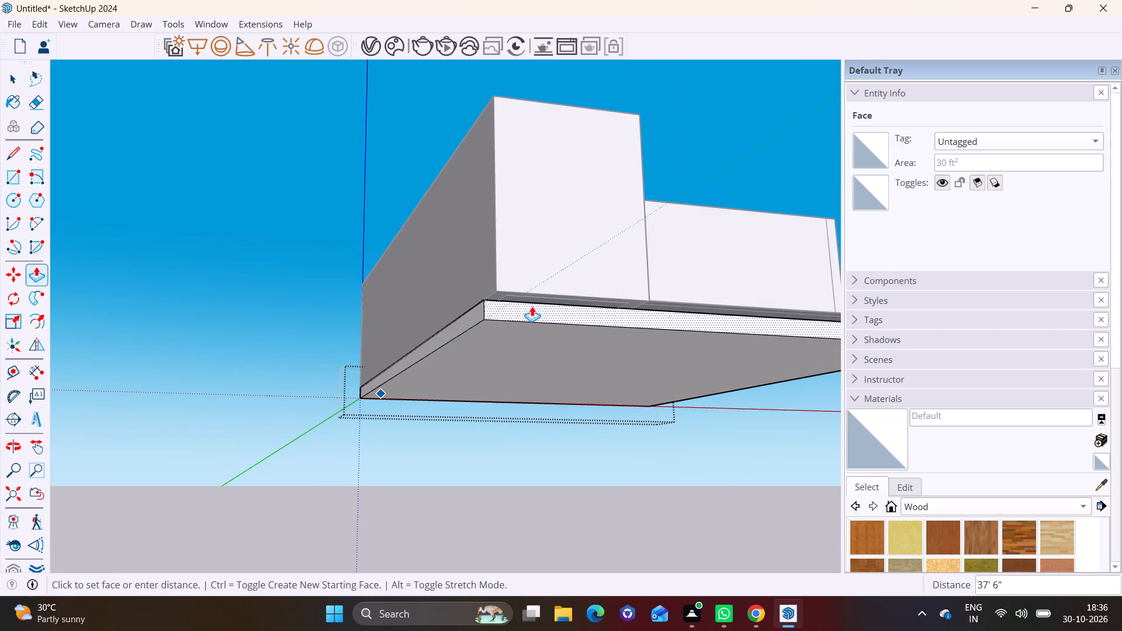
click(501, 243)
key(space)
click(289, 298)
Select the whole house with its slab and move it about 216' away from its original position.
middle_drag(536, 269, 417, 505)
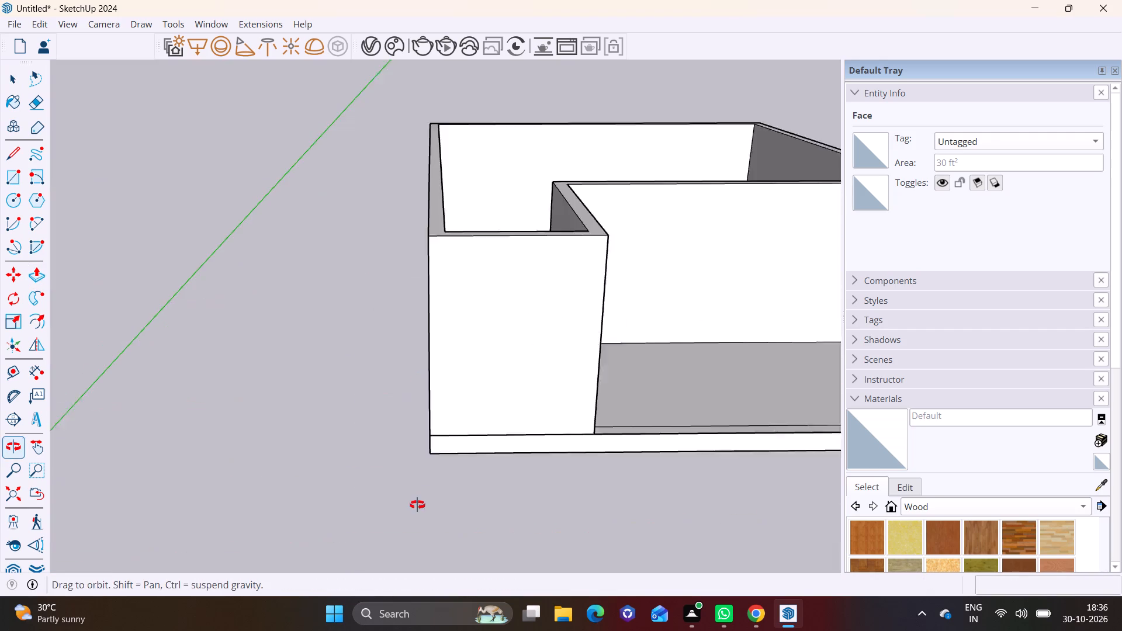
middle_drag(417, 505, 416, 501)
scroll(494, 323, down, 13)
shift+middle_drag(498, 317, 316, 341)
middle_drag(410, 341, 420, 424)
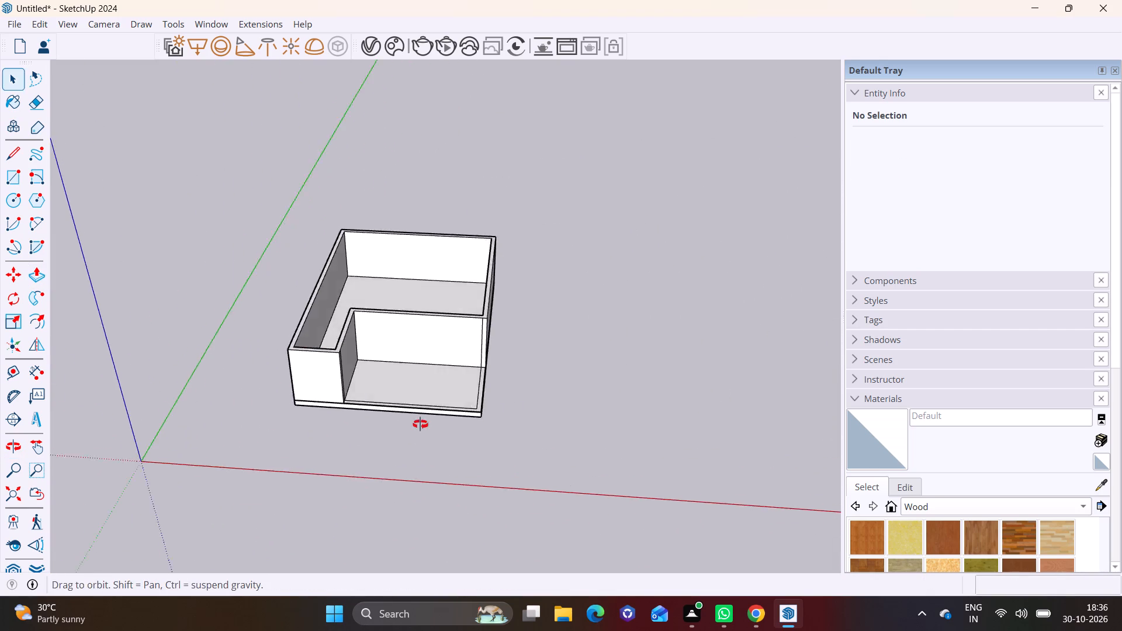
middle_drag(420, 424, 436, 496)
scroll(436, 496, down, 4)
drag(220, 183, 517, 456)
scroll(482, 450, up, 2)
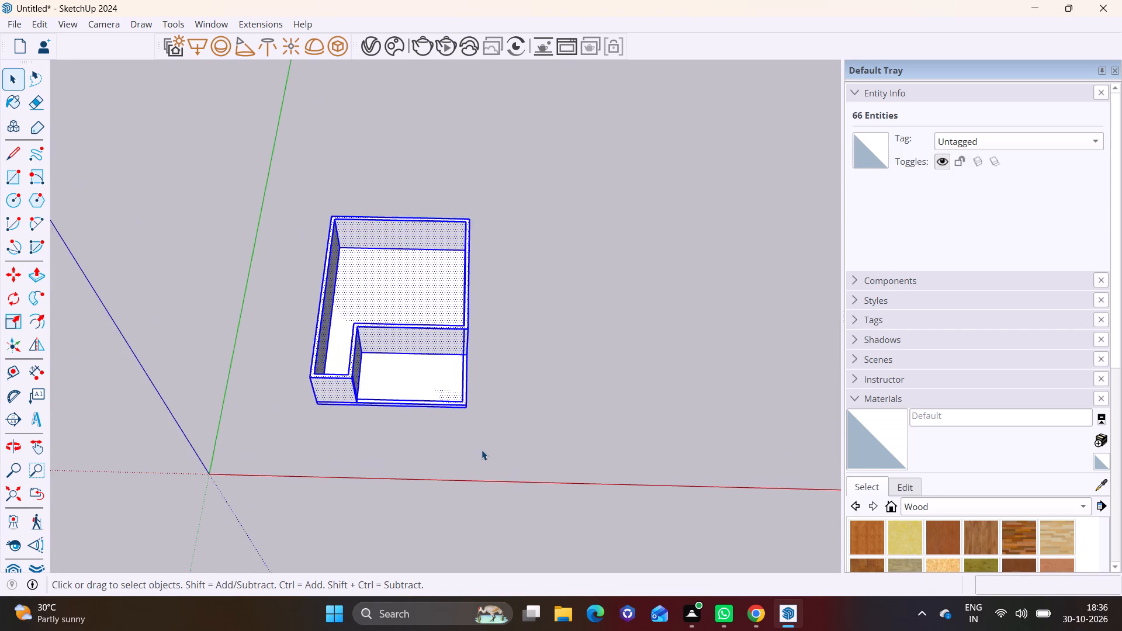
scroll(482, 450, up, 1)
key(m)
click(301, 402)
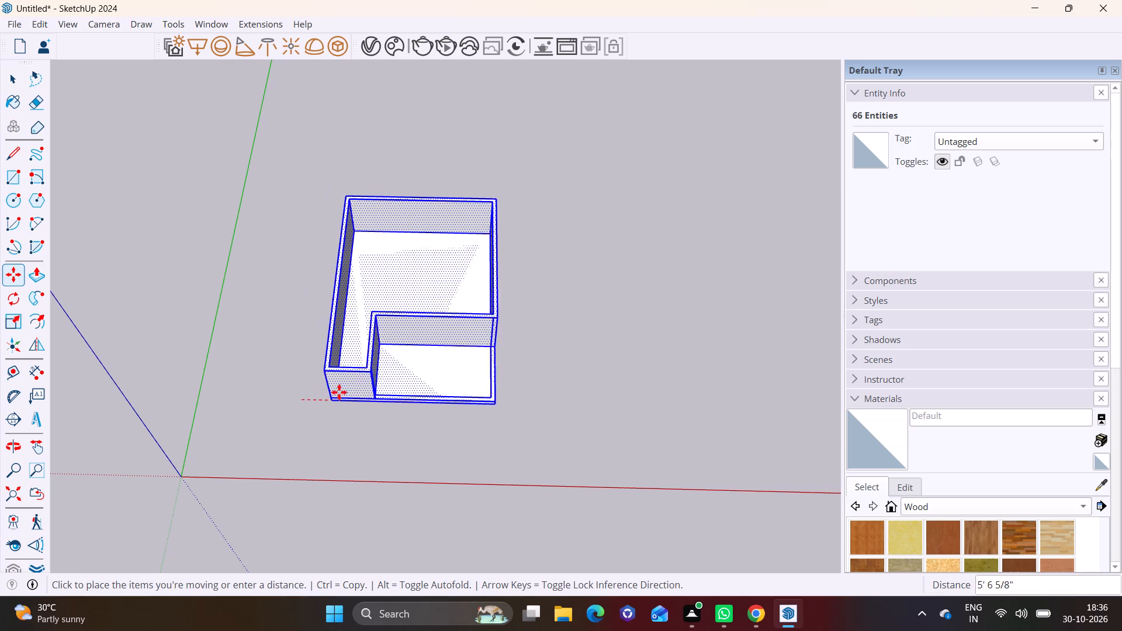
scroll(639, 301, down, 6)
shift+middle_drag(637, 303, 84, 504)
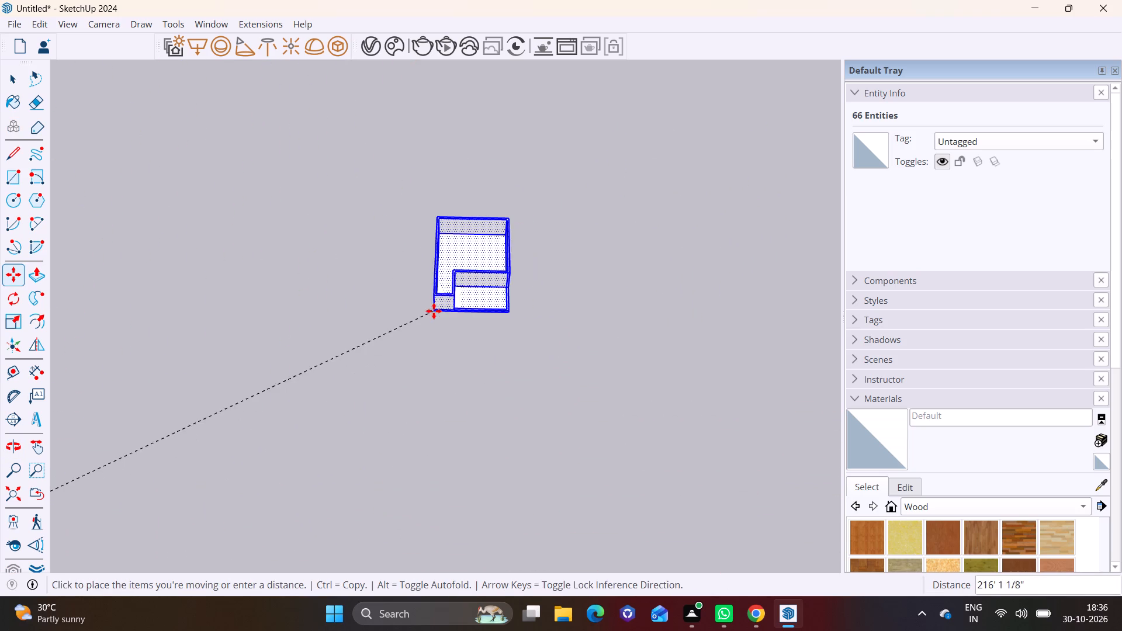
click(434, 311)
scroll(461, 334, up, 6)
key(space)
click(474, 339)
Delete the L-shaped floor face enclosed by the main room's walls.
scroll(448, 217, up, 5)
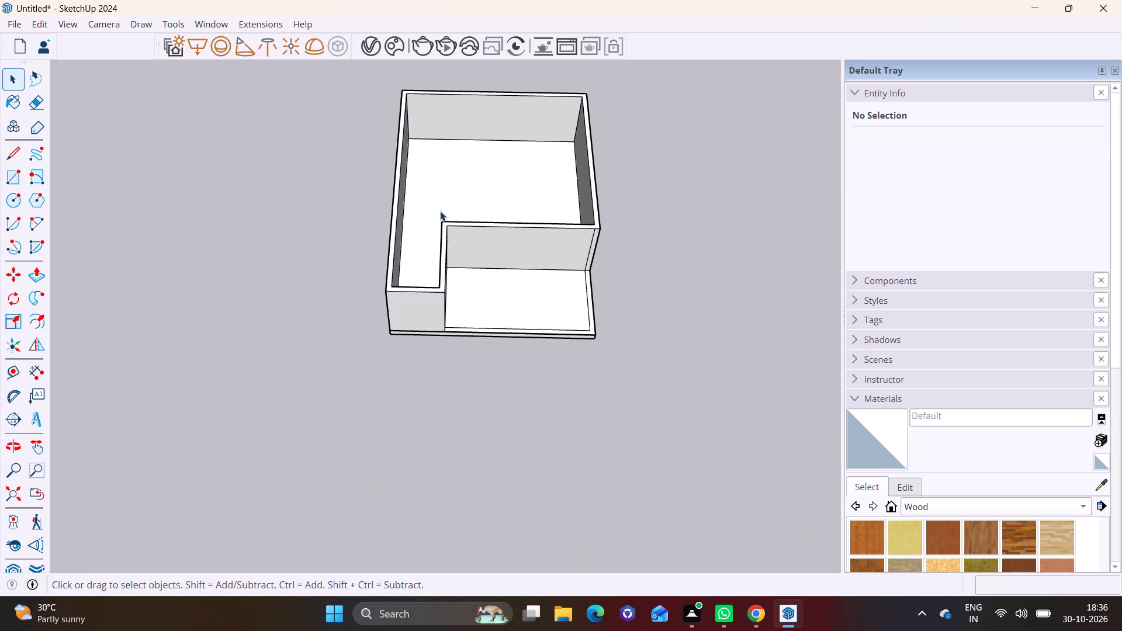
scroll(440, 211, up, 2)
click(453, 195)
key(Delete)
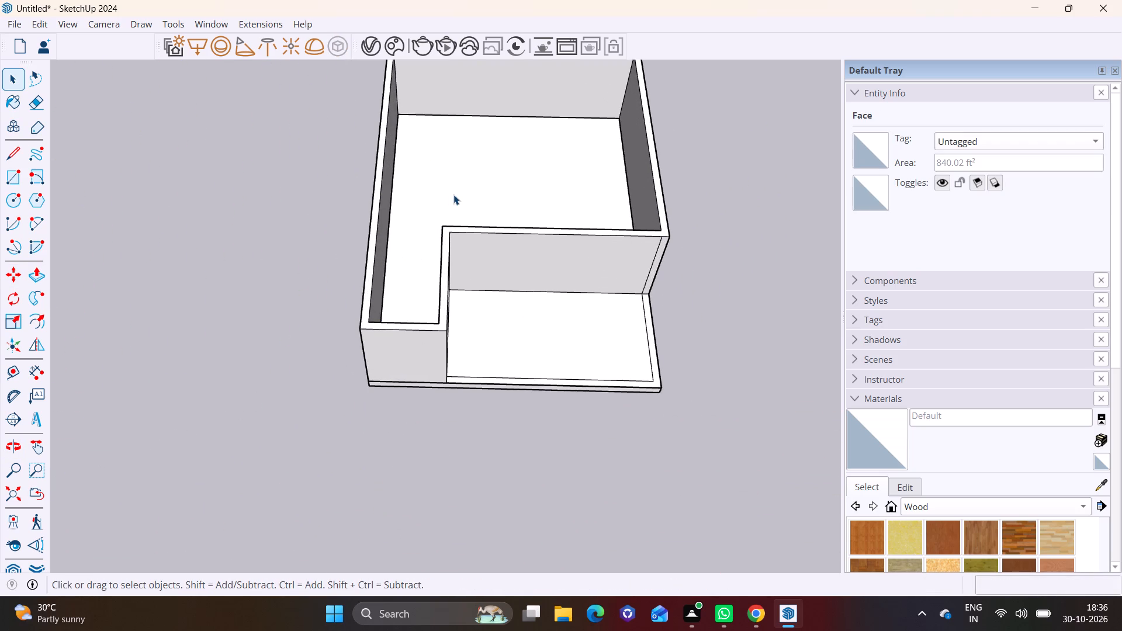
click(162, 300)
Copy the whole storey with its slab 11' straight up, placing the slab's base corner on the wall top.
scroll(302, 339, down, 6)
middle_drag(415, 404, 411, 100)
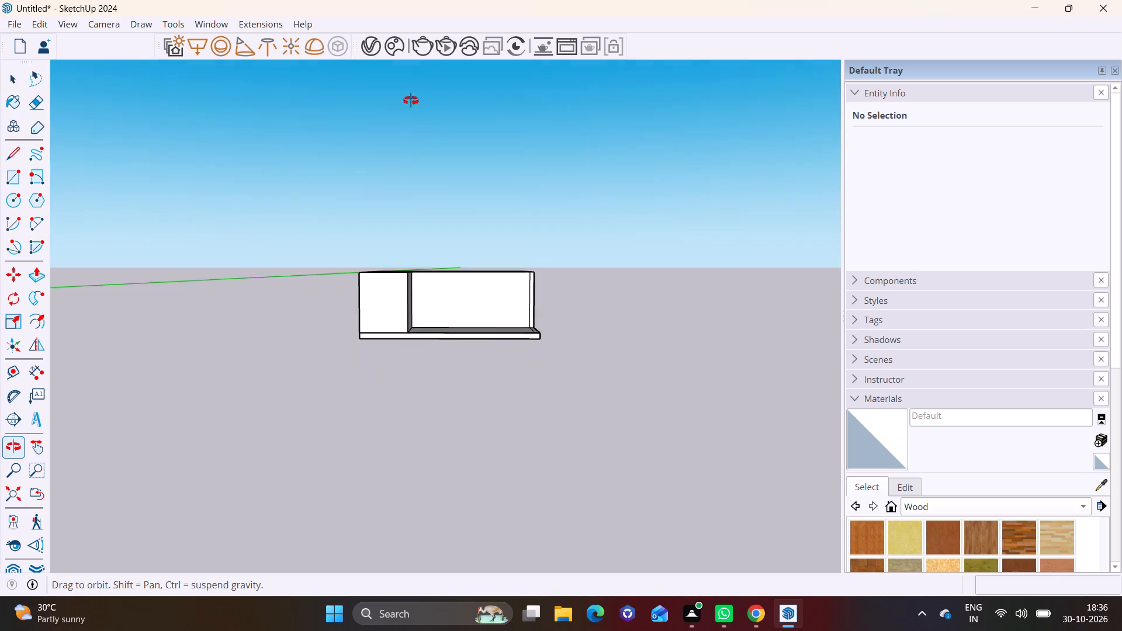
middle_drag(411, 100, 387, 100)
middle_drag(430, 403, 433, 501)
middle_drag(359, 258, 393, 473)
scroll(415, 335, up, 2)
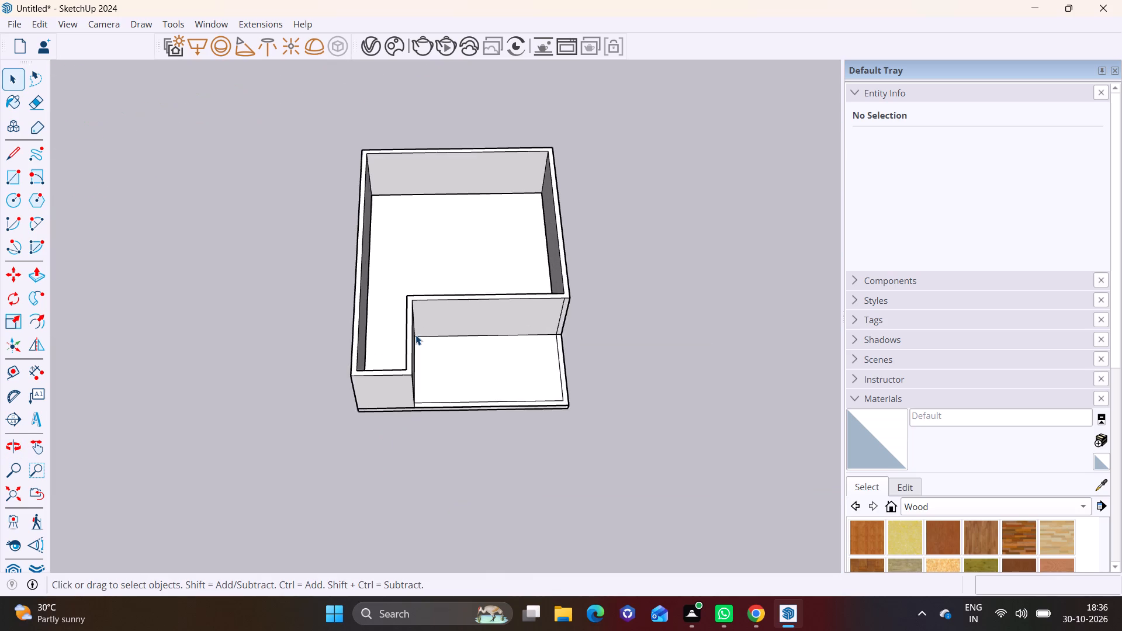
scroll(415, 335, up, 2)
scroll(361, 375, down, 4)
middle_drag(363, 386, 381, 367)
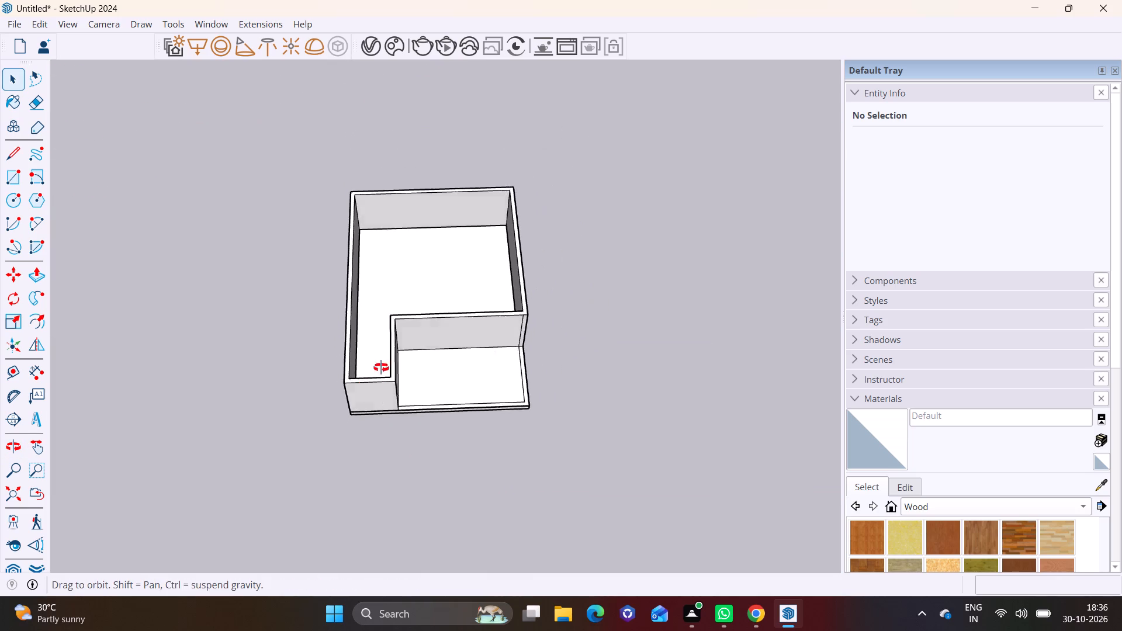
middle_drag(381, 367, 494, 299)
scroll(389, 335, down, 2)
middle_drag(379, 354, 455, 259)
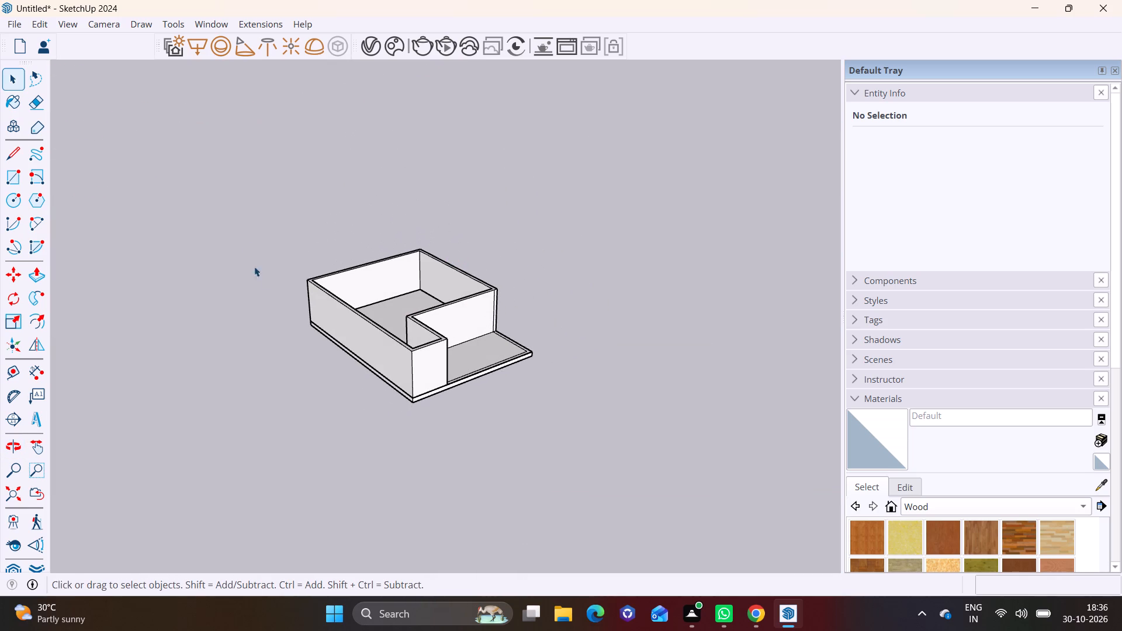
drag(227, 213, 549, 463)
key(m)
scroll(435, 400, up, 1)
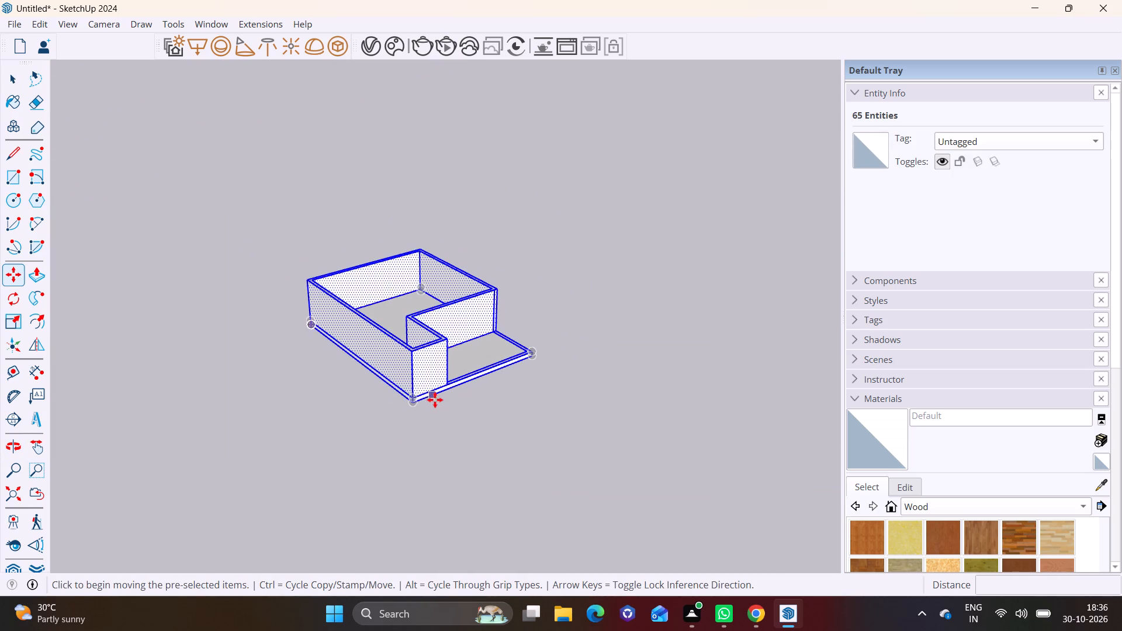
scroll(435, 400, up, 7)
click(393, 401)
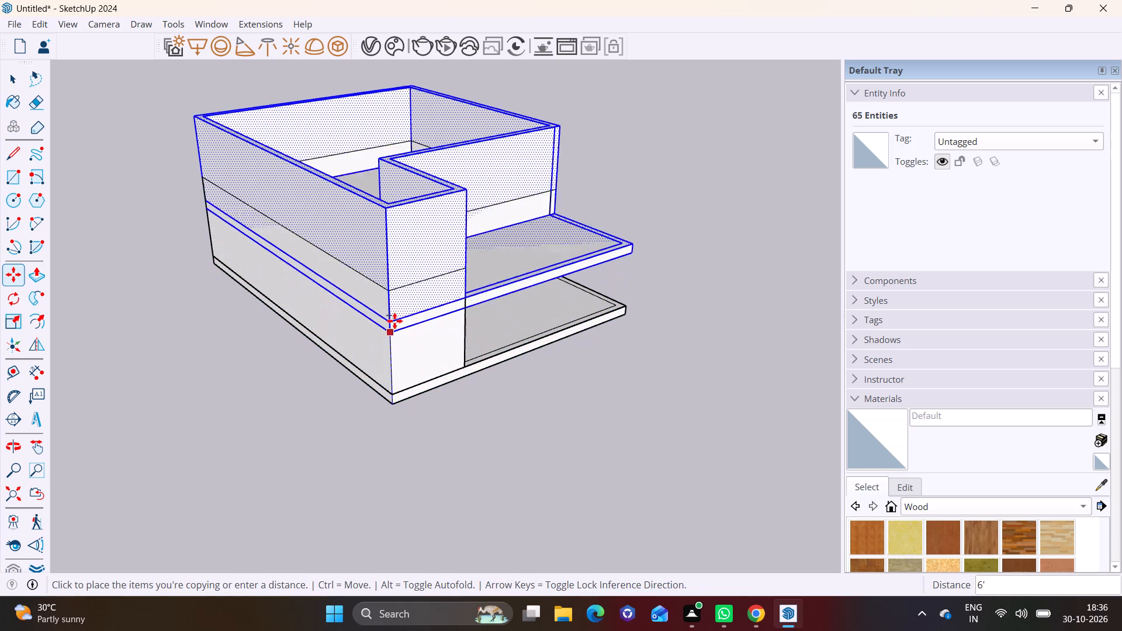
click(385, 287)
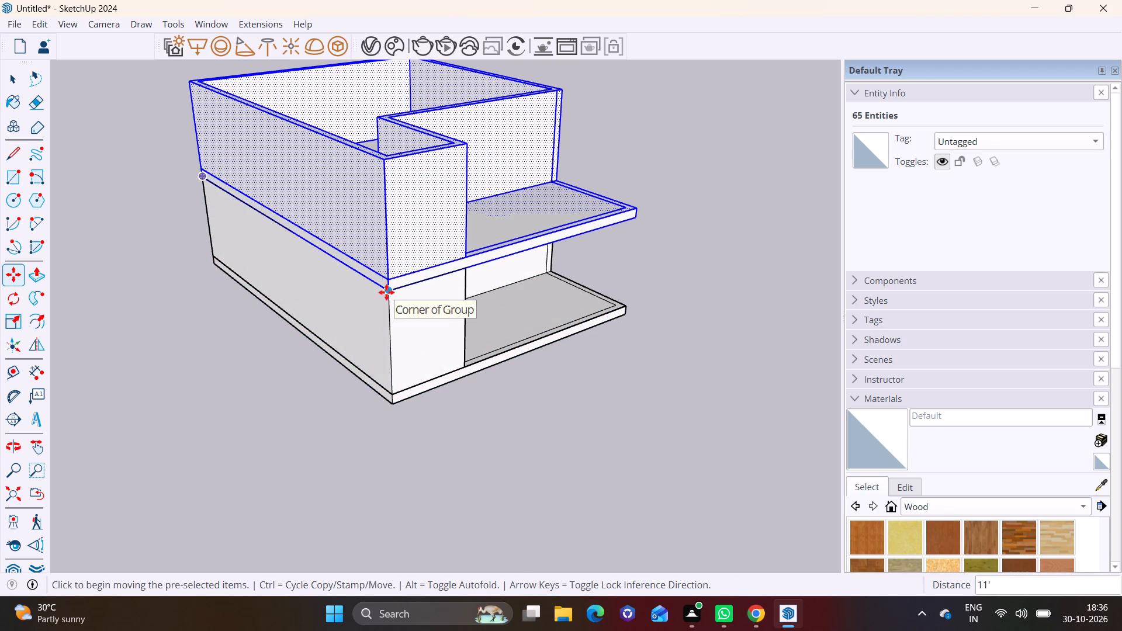
Copy the second storey another 11' straight up to form a third storey.
click(386, 292)
click(389, 161)
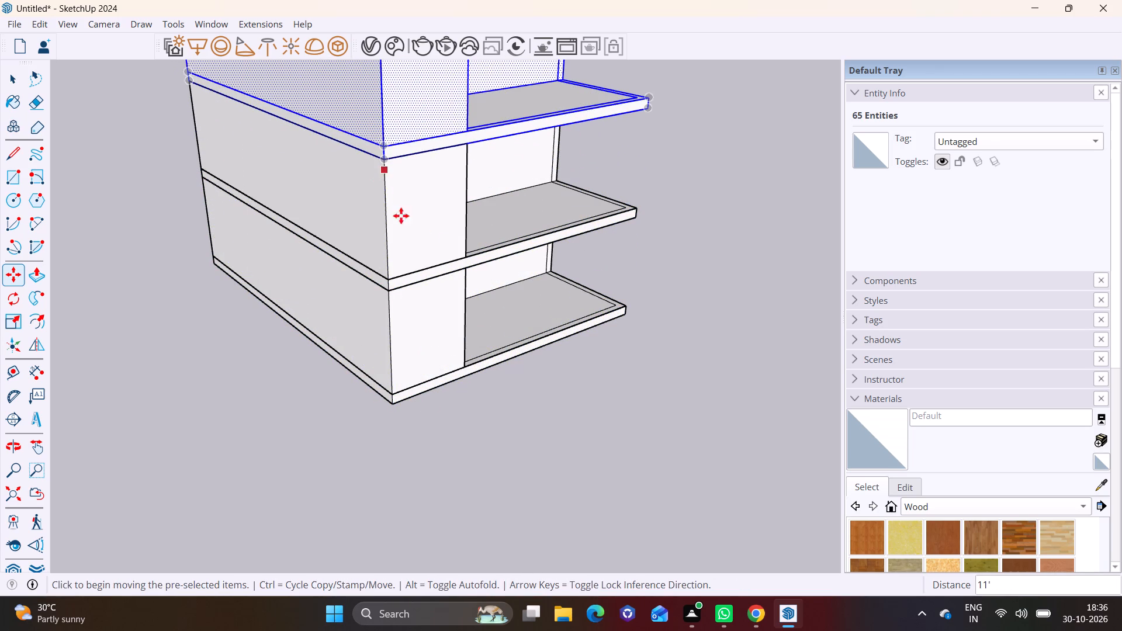
key(space)
click(621, 289)
Examine the three stacked storeys from above, the side and the front.
middle_drag(615, 294, 437, 415)
scroll(437, 387, down, 6)
shift+middle_drag(437, 390, 424, 419)
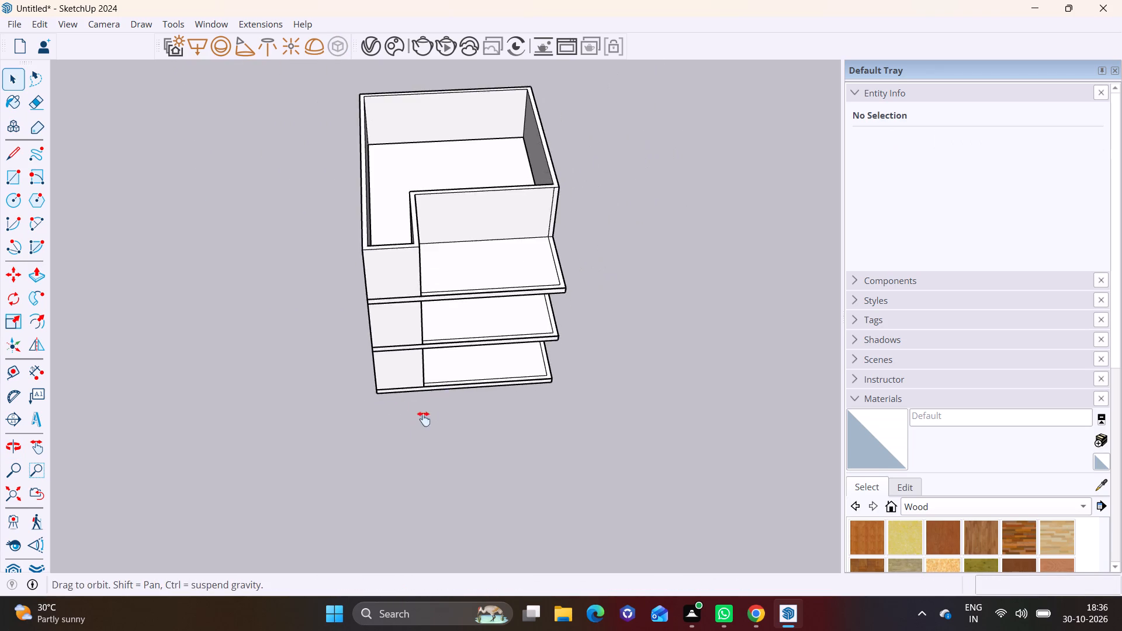
shift+middle_drag(424, 419, 378, 535)
shift+scroll(378, 535, down, 1)
middle_drag(378, 533, 357, 314)
middle_drag(362, 452, 260, 422)
scroll(393, 346, up, 5)
middle_drag(428, 338, 302, 477)
key(space)
click(397, 321)
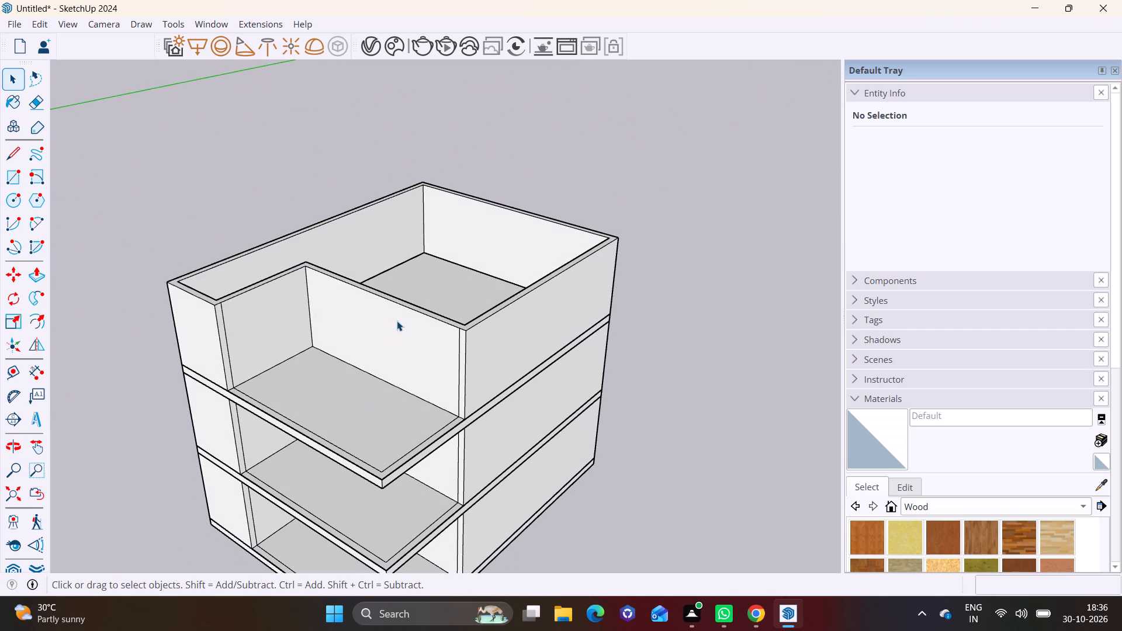
click(109, 400)
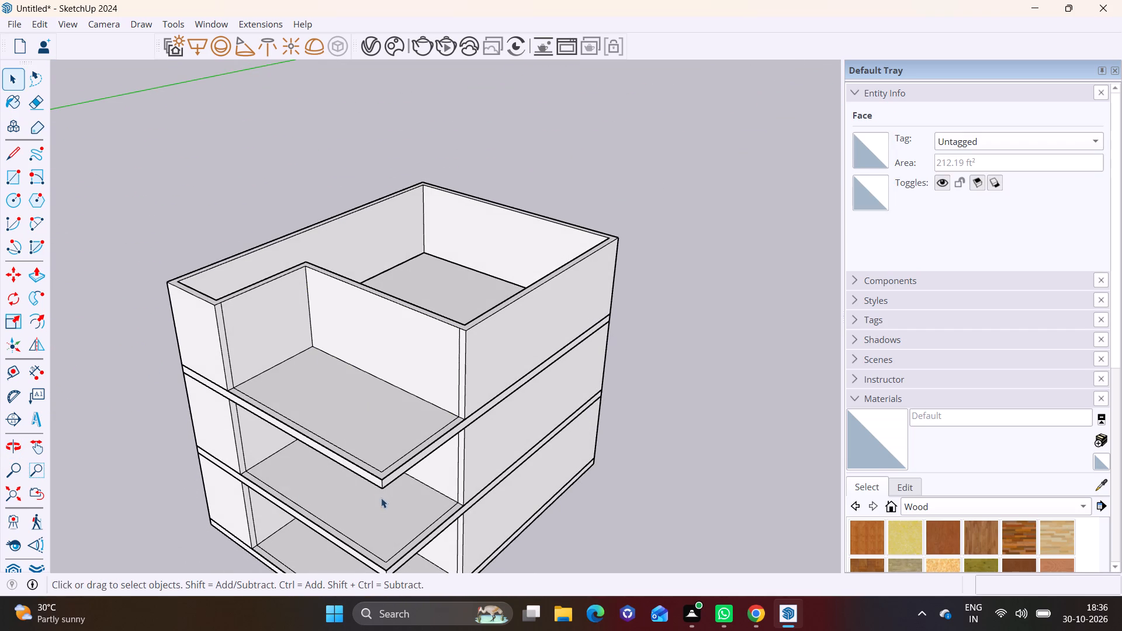
middle_drag(381, 498, 630, 339)
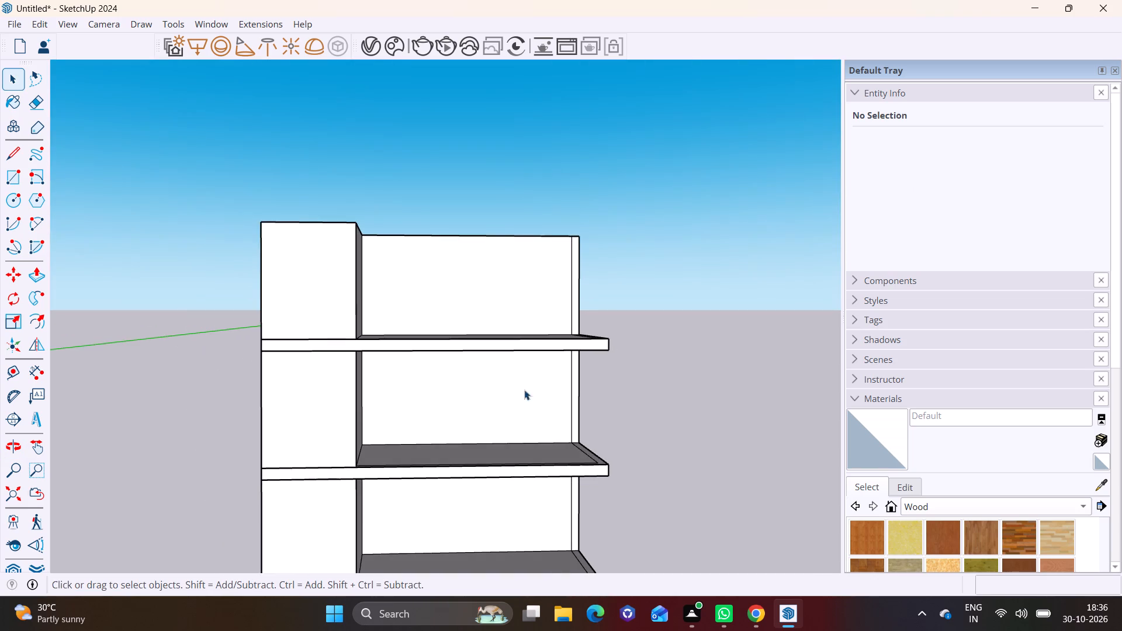
scroll(498, 442, down, 2)
middle_drag(502, 462, 496, 376)
scroll(444, 450, up, 4)
shift+middle_drag(442, 456, 492, 353)
scroll(479, 362, down, 2)
middle_drag(428, 379, 451, 431)
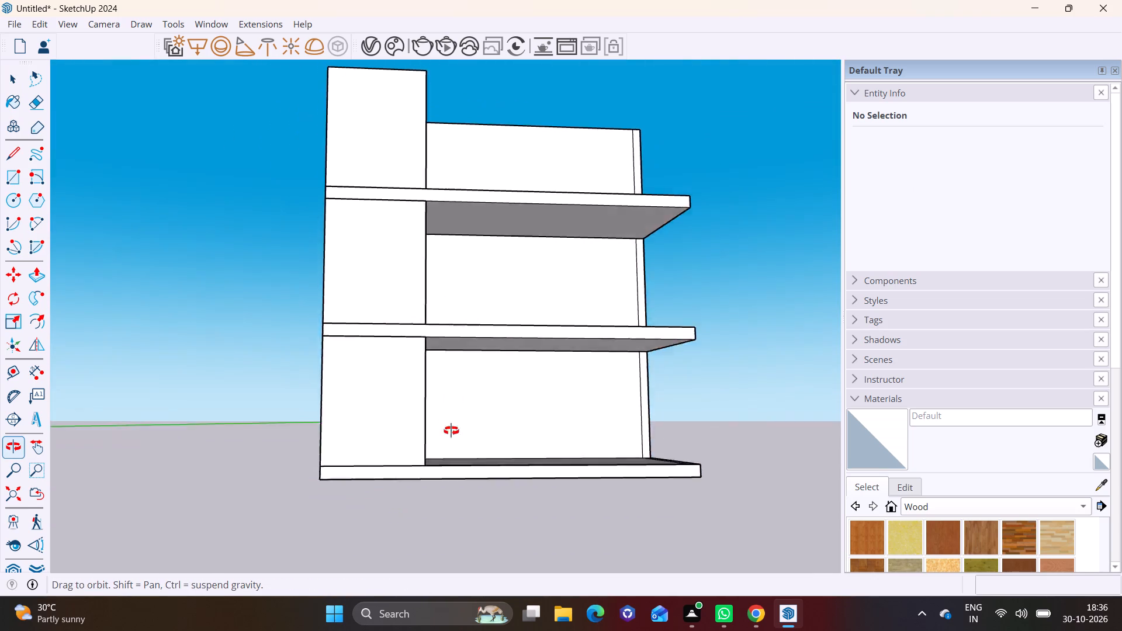
middle_drag(451, 431, 448, 464)
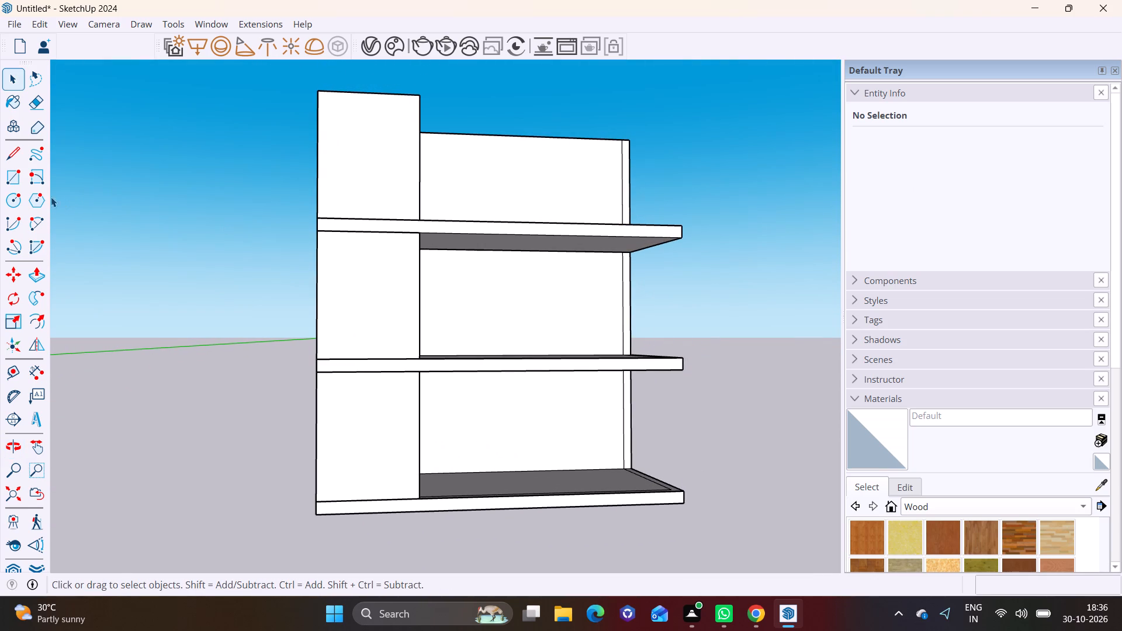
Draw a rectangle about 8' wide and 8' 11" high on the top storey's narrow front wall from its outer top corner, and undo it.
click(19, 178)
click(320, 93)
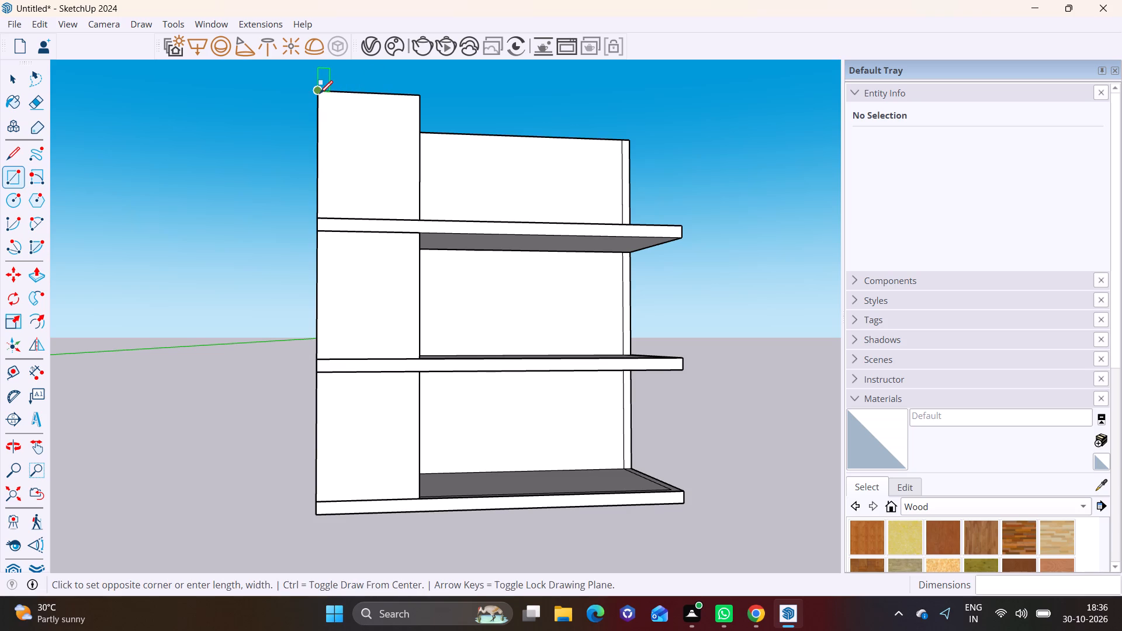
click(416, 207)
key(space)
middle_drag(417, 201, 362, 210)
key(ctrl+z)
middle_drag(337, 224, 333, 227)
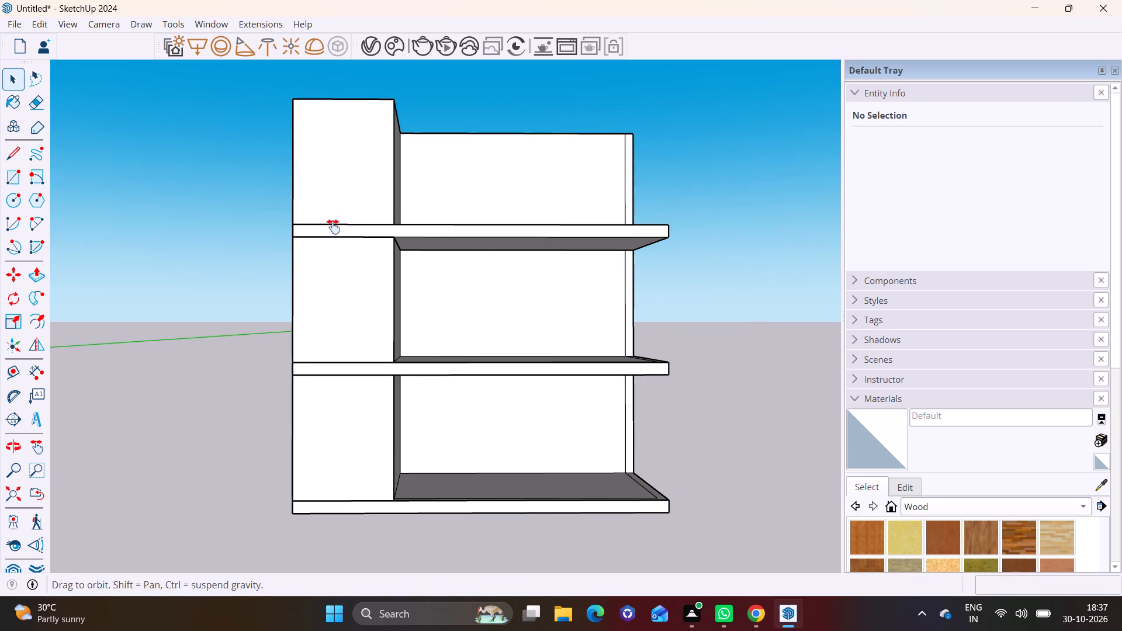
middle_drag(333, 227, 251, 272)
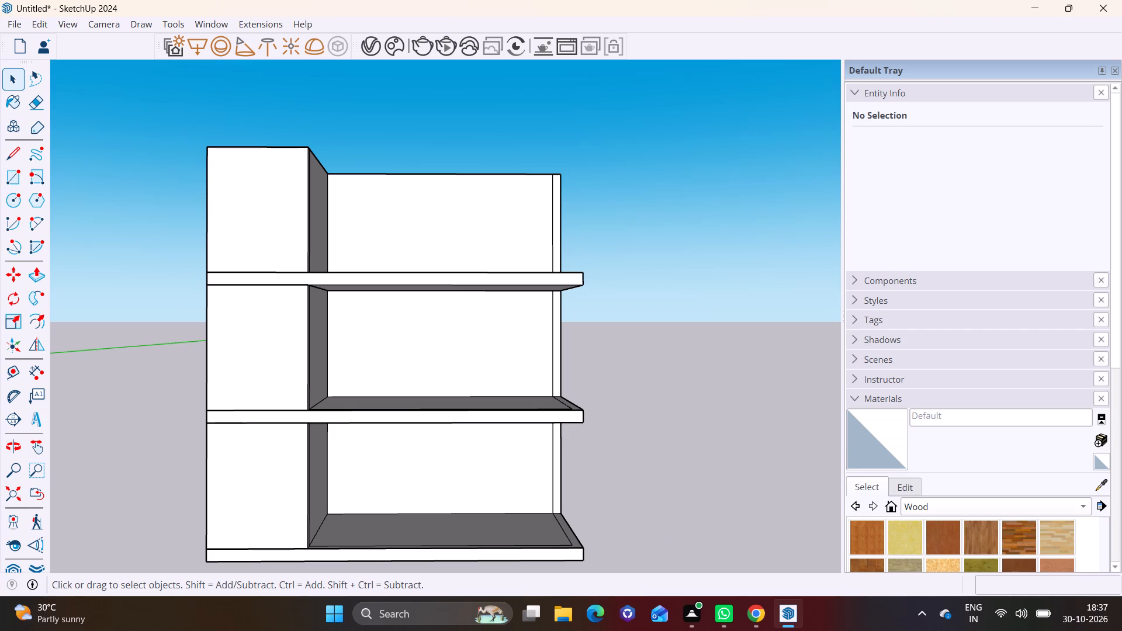
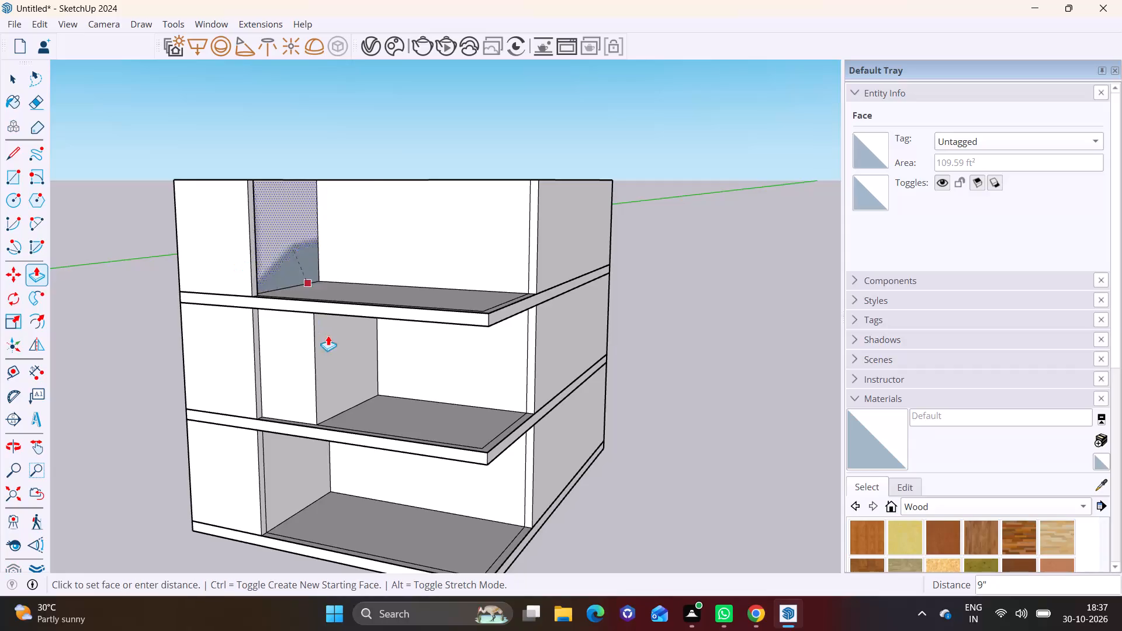
Finish pushing the top storey's partition side face into line with the partition on the storey below.
click(318, 361)
Push/Pull the narrow front wall end on the top storey about 5' 9" sideways to the partition's side face.
scroll(281, 238, up, 2)
click(13, 71)
scroll(220, 236, up, 2)
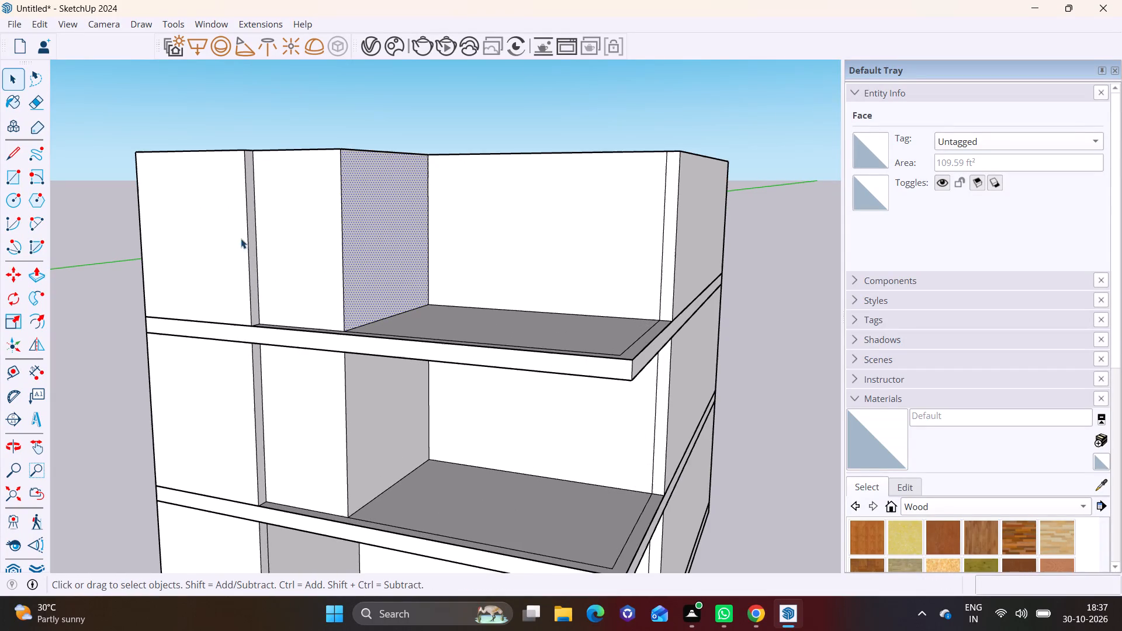
click(251, 226)
click(39, 275)
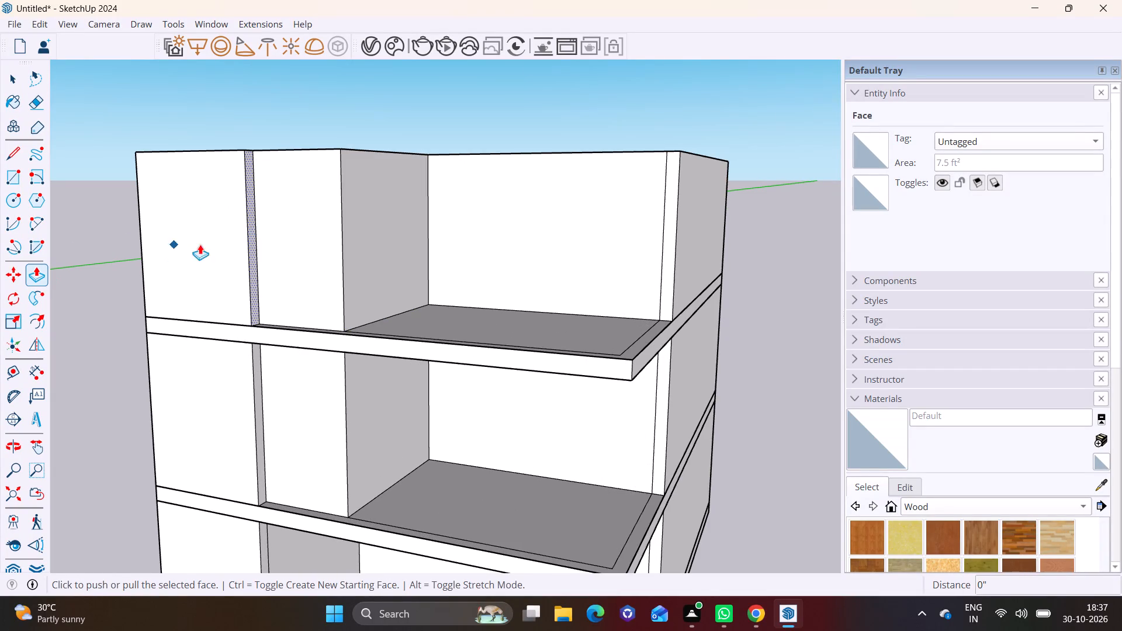
click(252, 230)
click(352, 201)
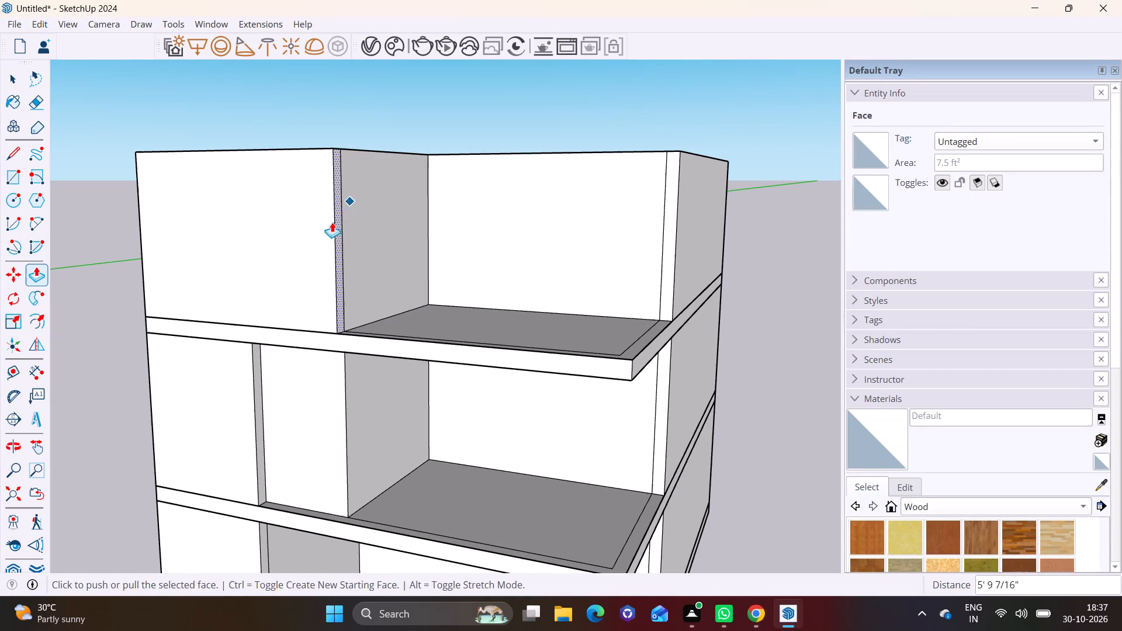
Push/Pull the second storey's narrow front wall end about 6' 3" sideways along the slab.
click(18, 82)
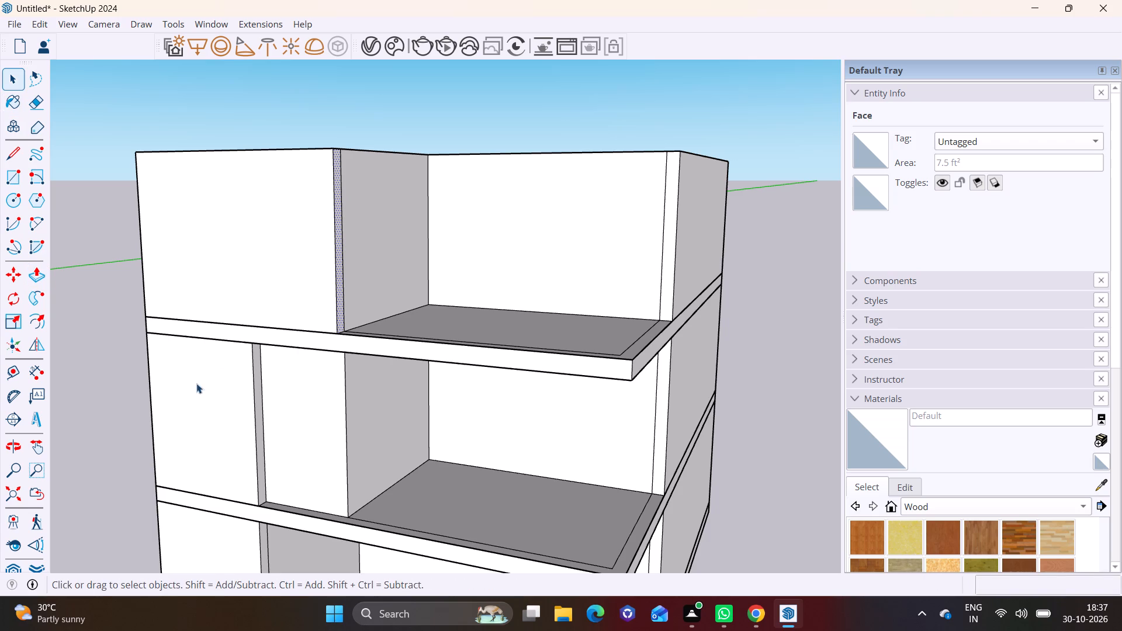
click(256, 386)
click(36, 277)
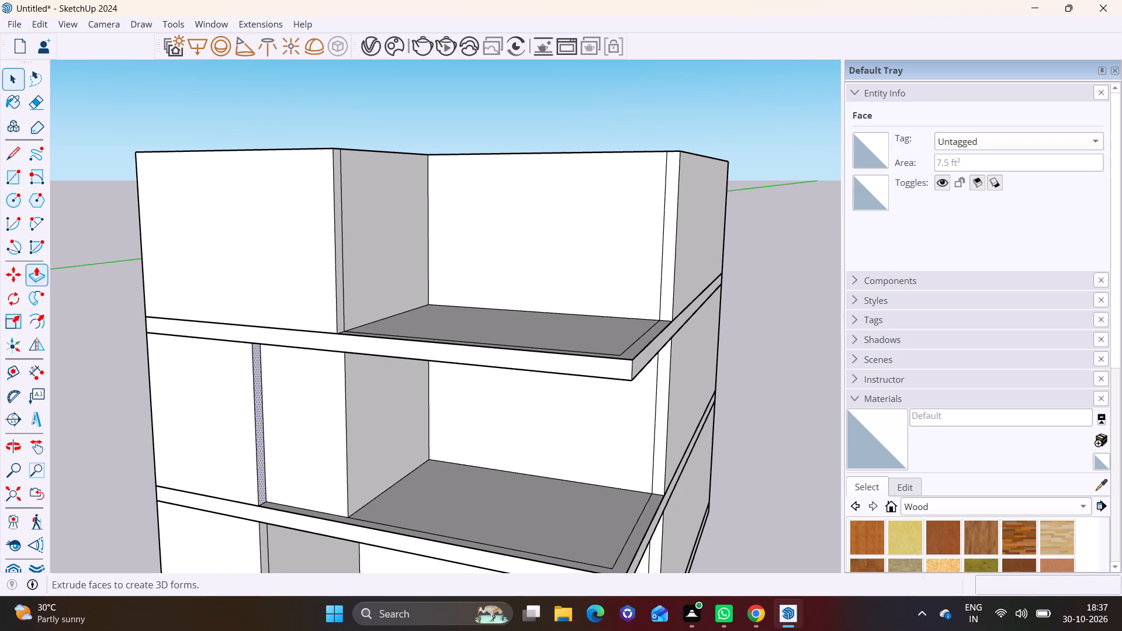
click(247, 378)
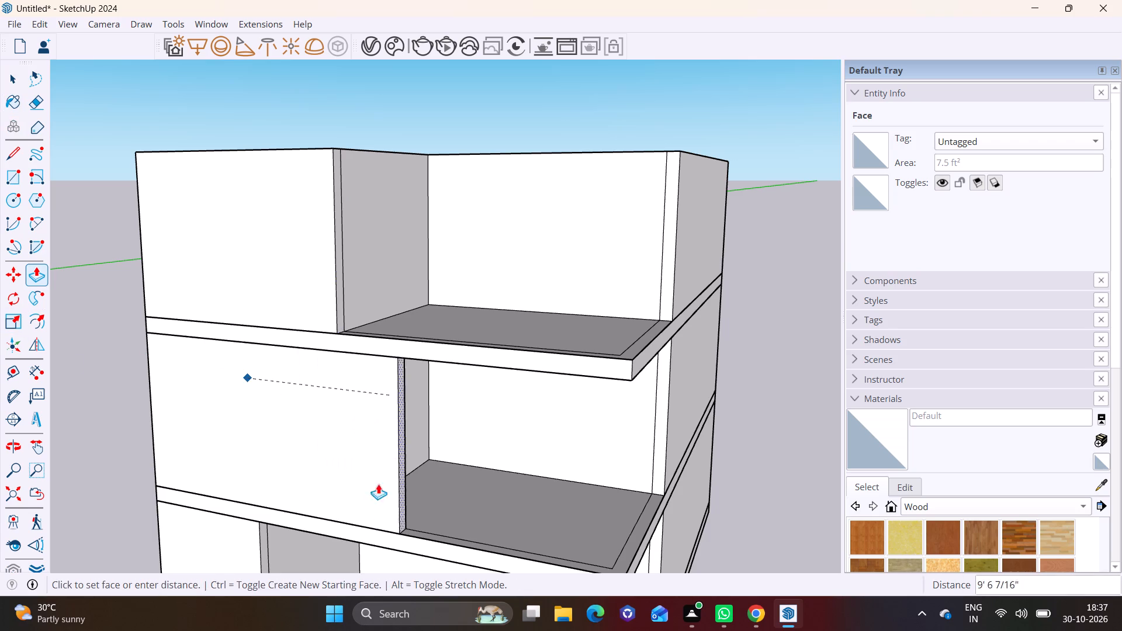
middle_drag(355, 464, 153, 495)
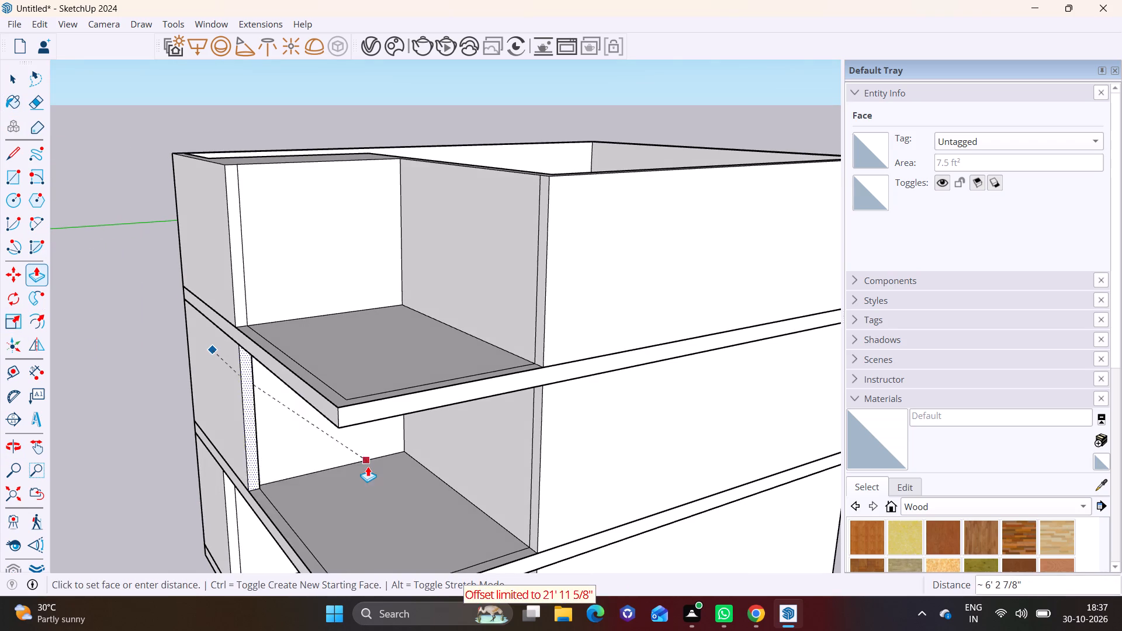
click(359, 449)
Draw a rectangle on the top storey's front wall from its outer top corner to the opposite edge, stopping above the slab.
scroll(206, 468, down, 3)
middle_drag(293, 485, 647, 376)
scroll(522, 426, down, 1)
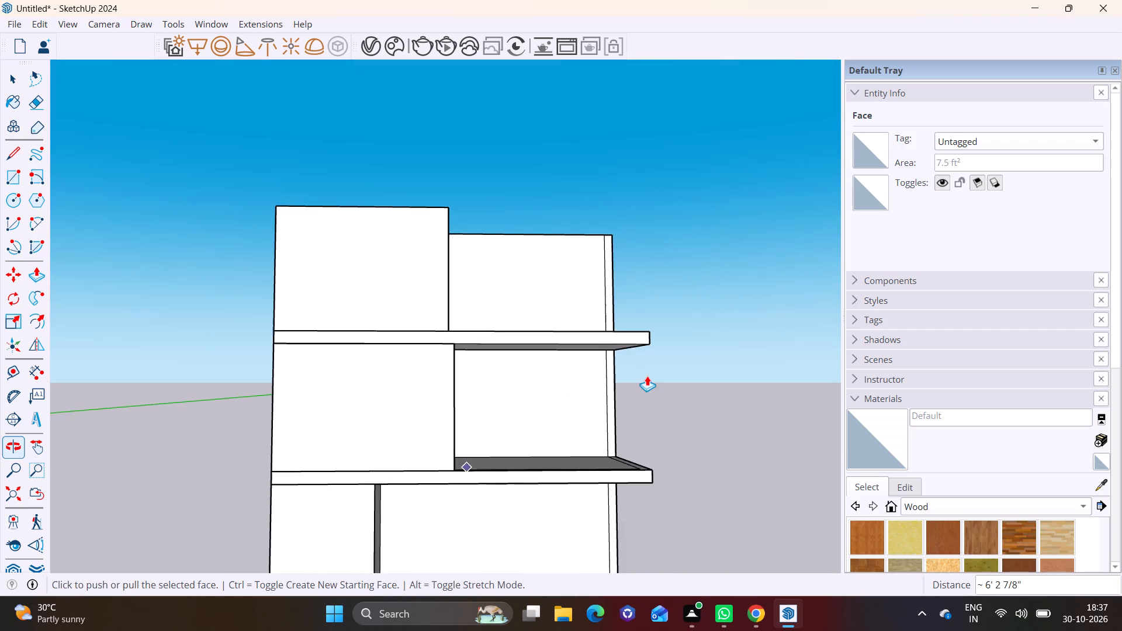
scroll(643, 379, down, 3)
middle_drag(523, 442, 477, 313)
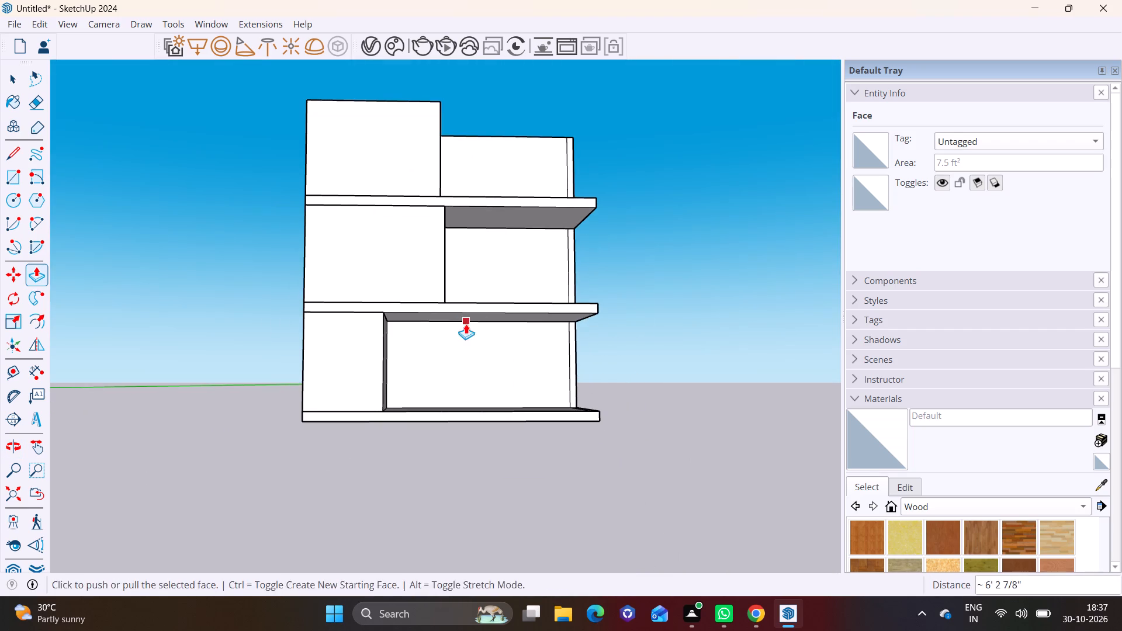
middle_drag(466, 324, 467, 356)
scroll(430, 292, up, 1)
middle_drag(430, 292, 427, 288)
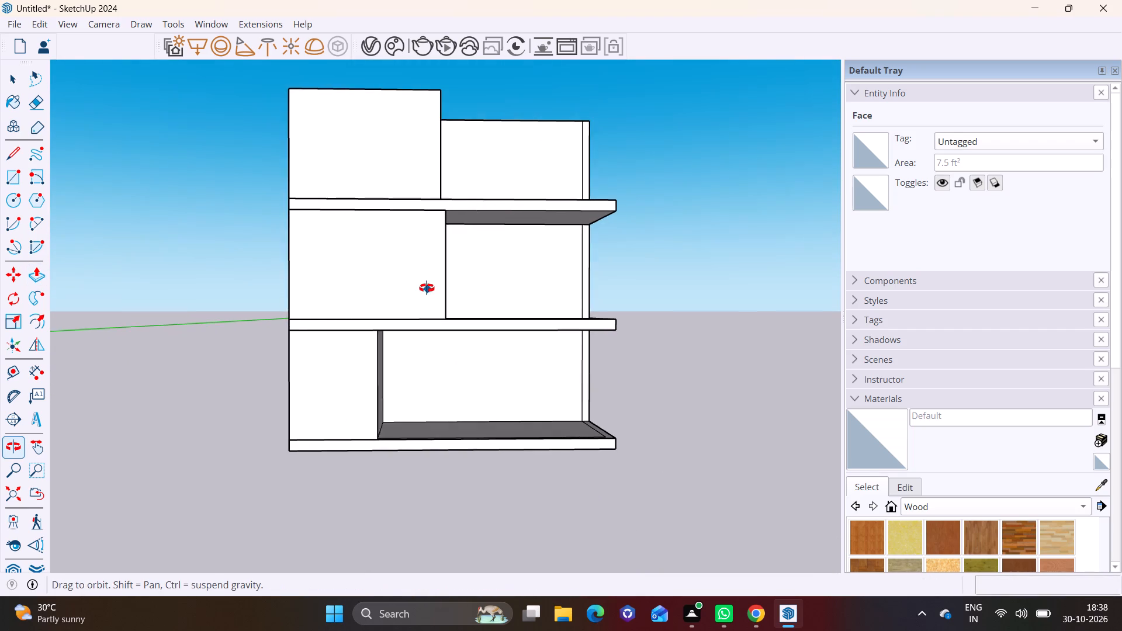
middle_drag(427, 288, 444, 282)
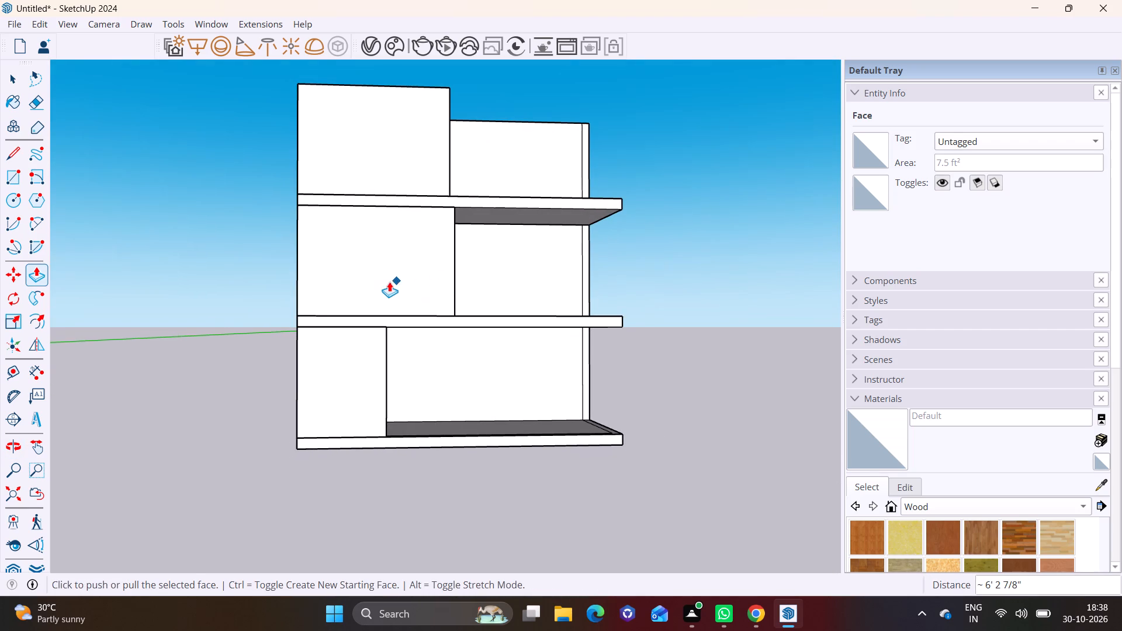
middle_click(379, 266)
click(17, 157)
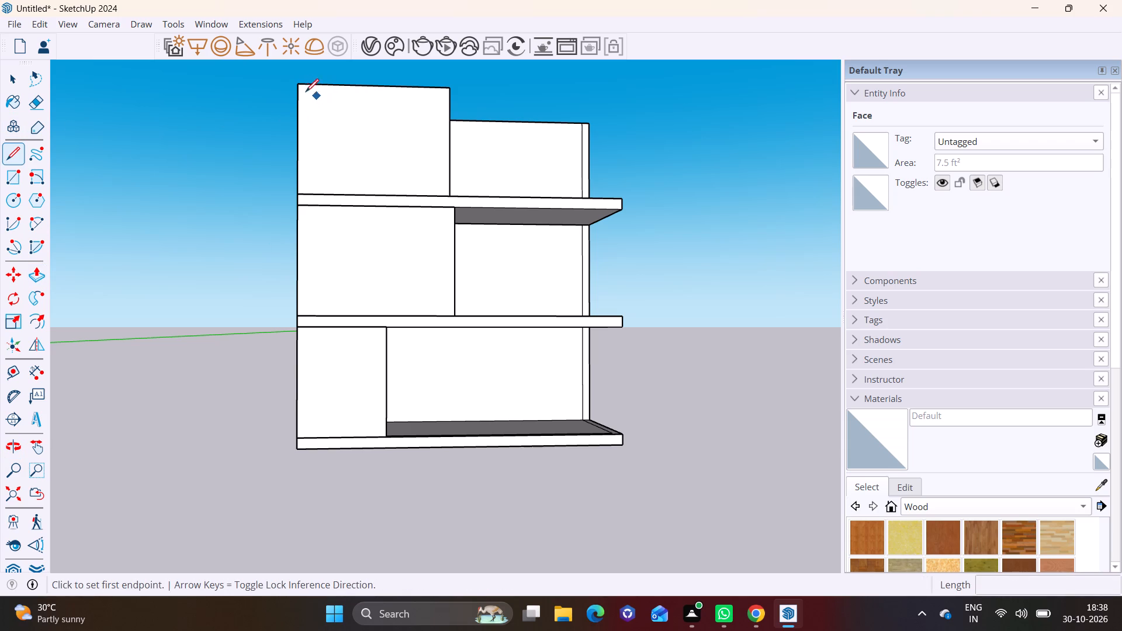
click(299, 85)
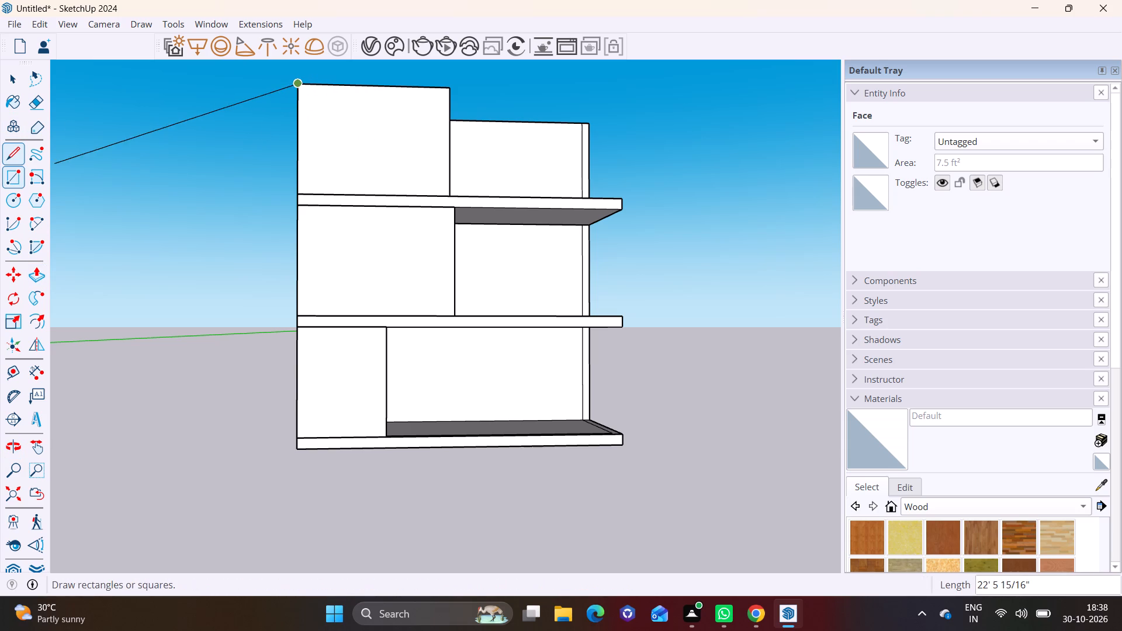
click(14, 175)
click(302, 88)
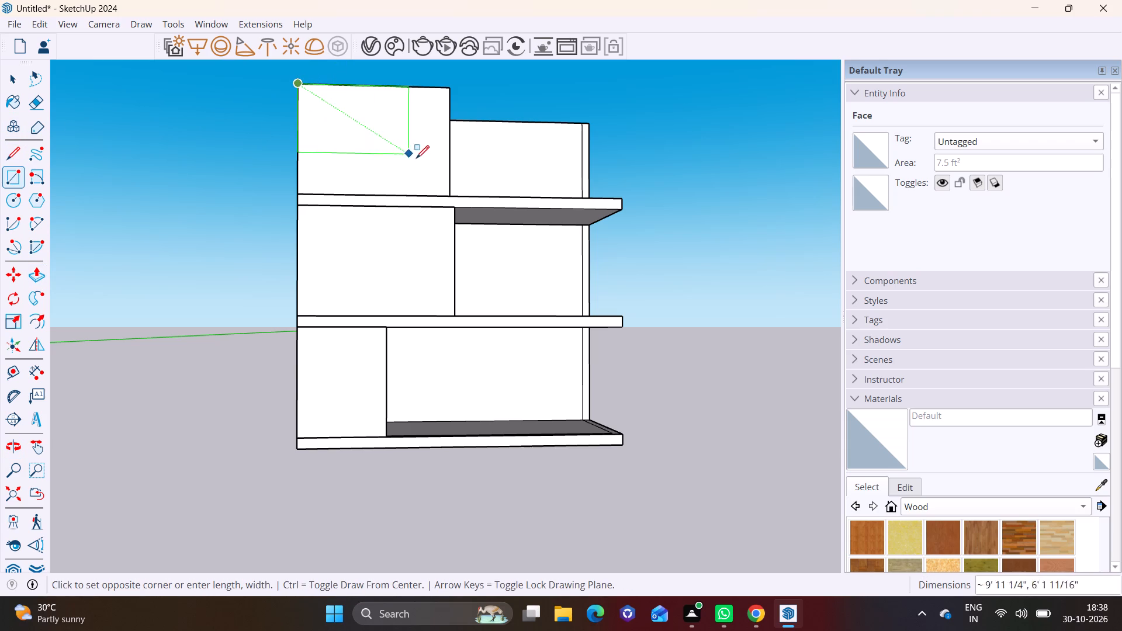
click(448, 170)
Push/Pull the rectangle on the top storey's front wall a short distance outward to form a projecting box.
middle_drag(449, 170, 179, 324)
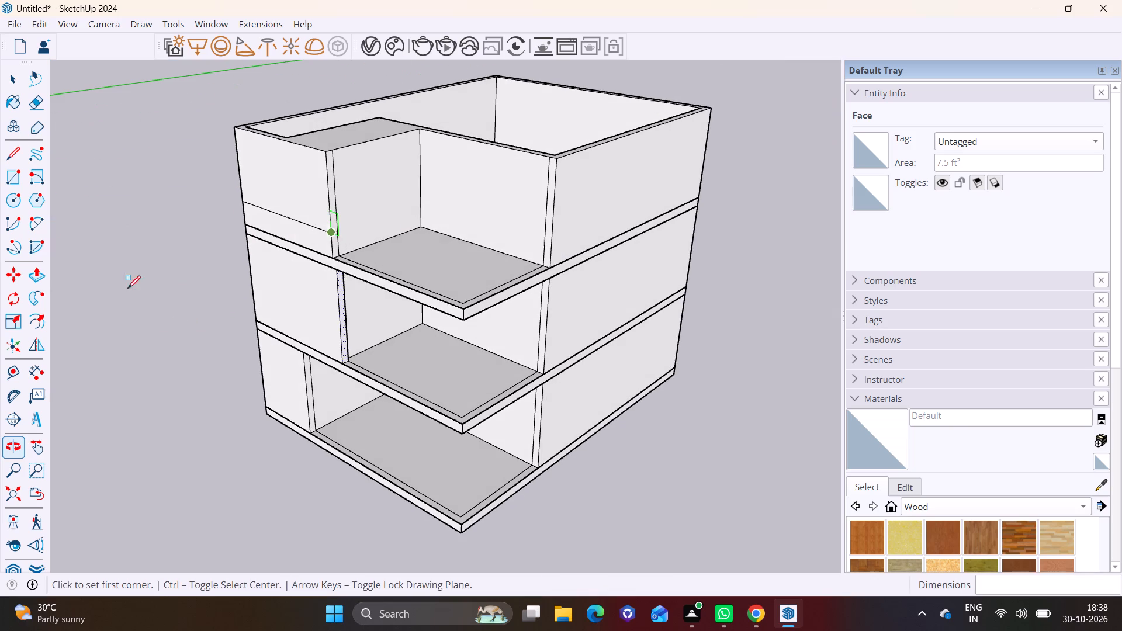
click(13, 82)
click(314, 175)
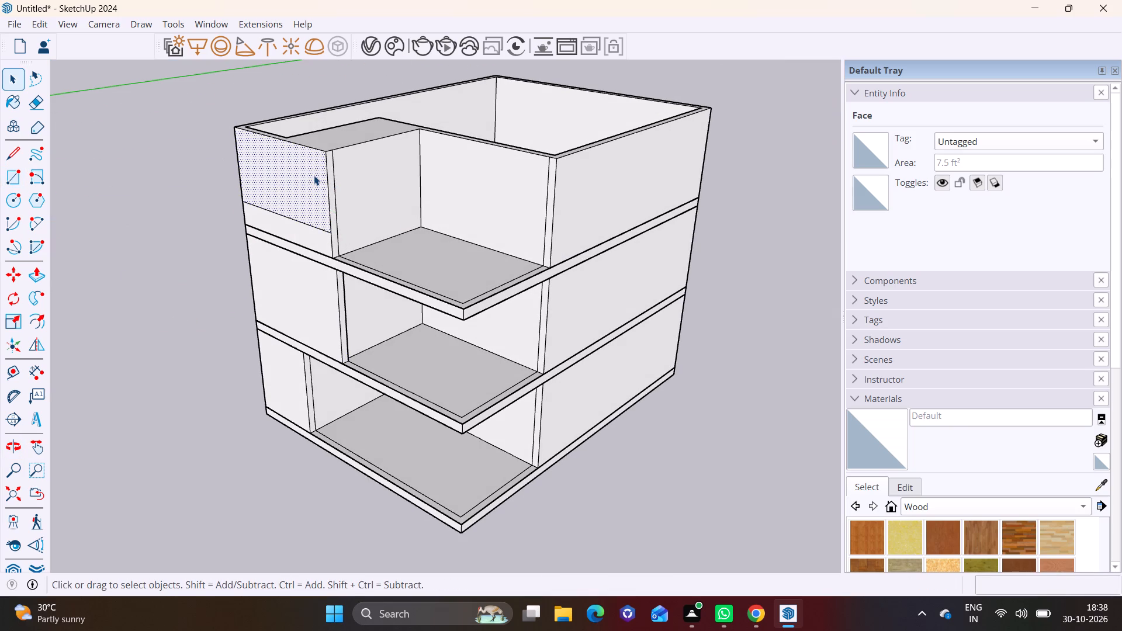
middle_drag(317, 141, 420, 250)
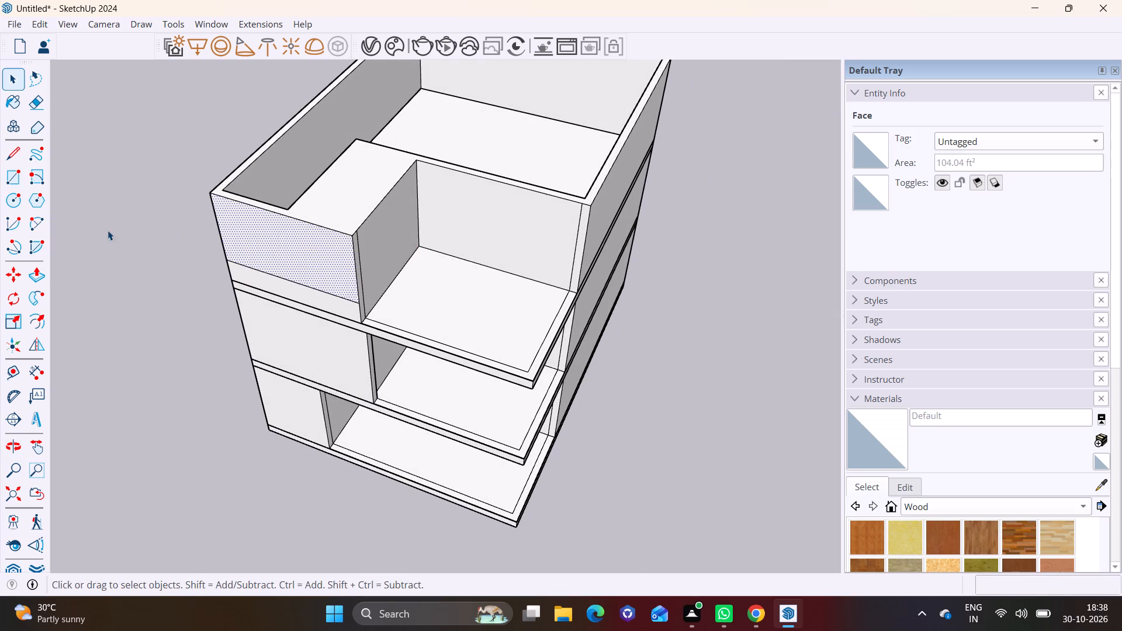
click(38, 267)
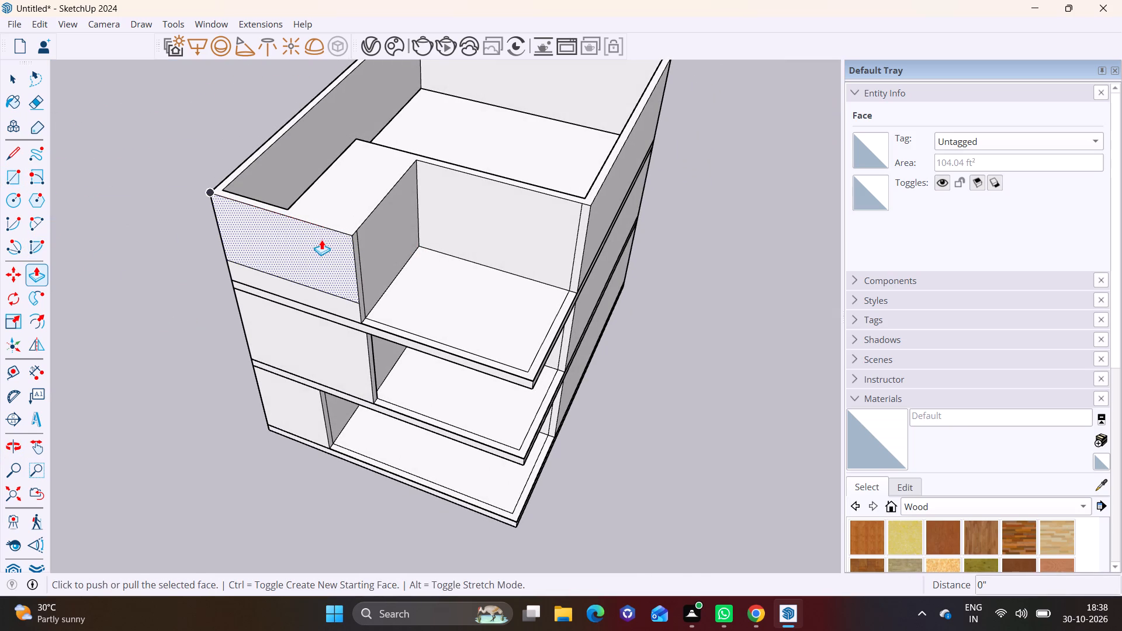
click(321, 240)
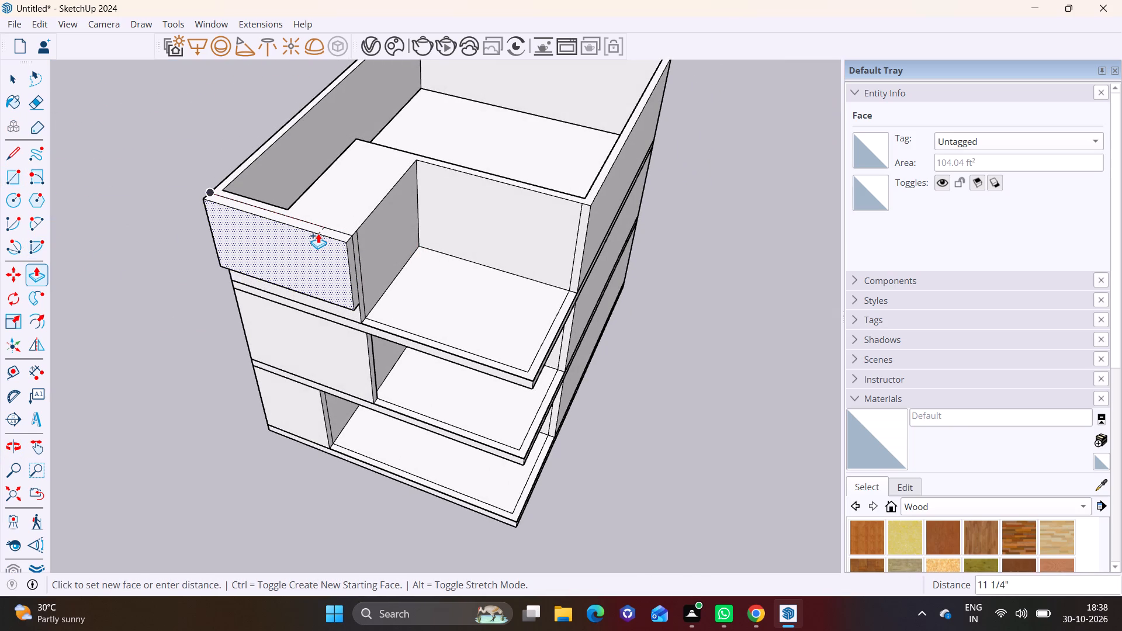
click(319, 232)
Pull the projecting box's bottom face about 14' 5" down to the underside of the slab above the ground floor.
middle_drag(335, 317, 440, 110)
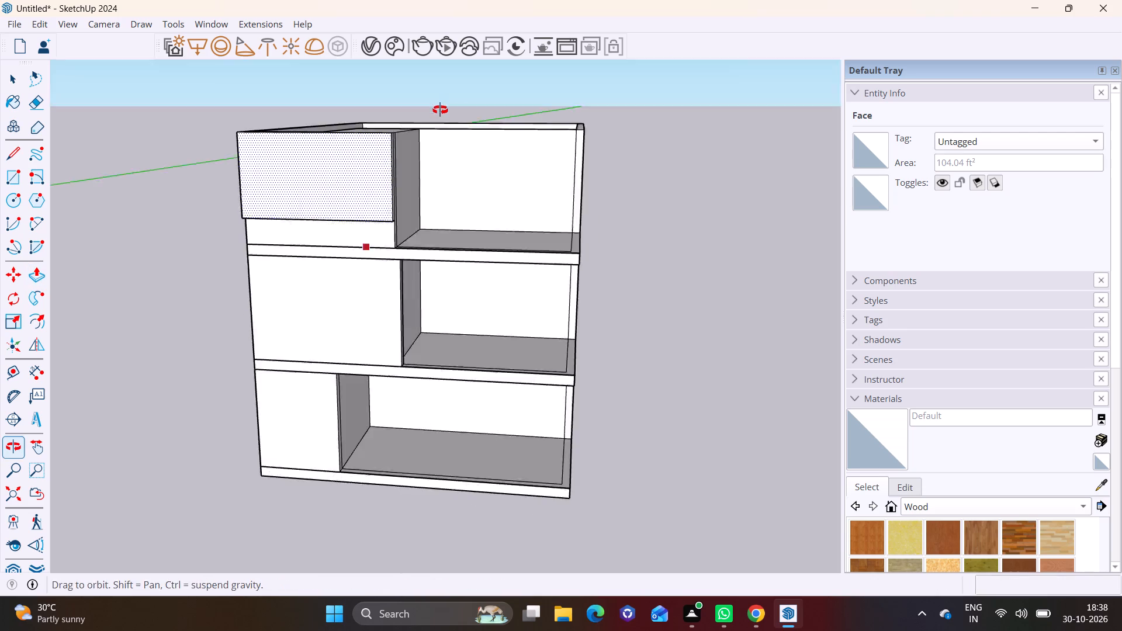
middle_drag(440, 110, 444, 102)
middle_drag(382, 266, 375, 86)
scroll(365, 147, up, 6)
click(14, 78)
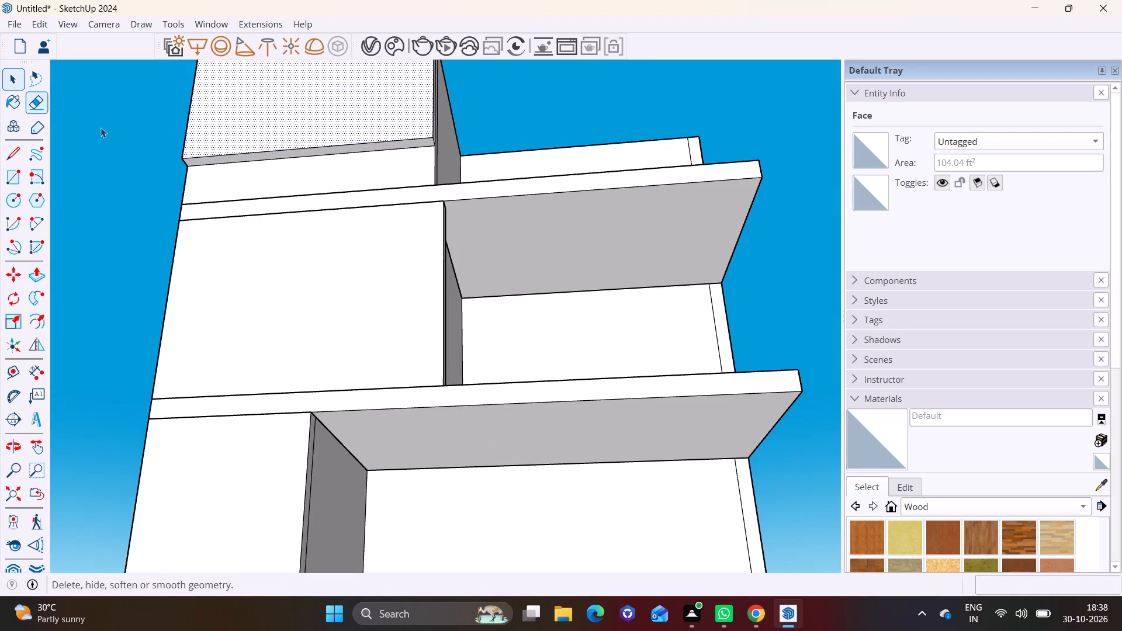
click(262, 155)
click(39, 277)
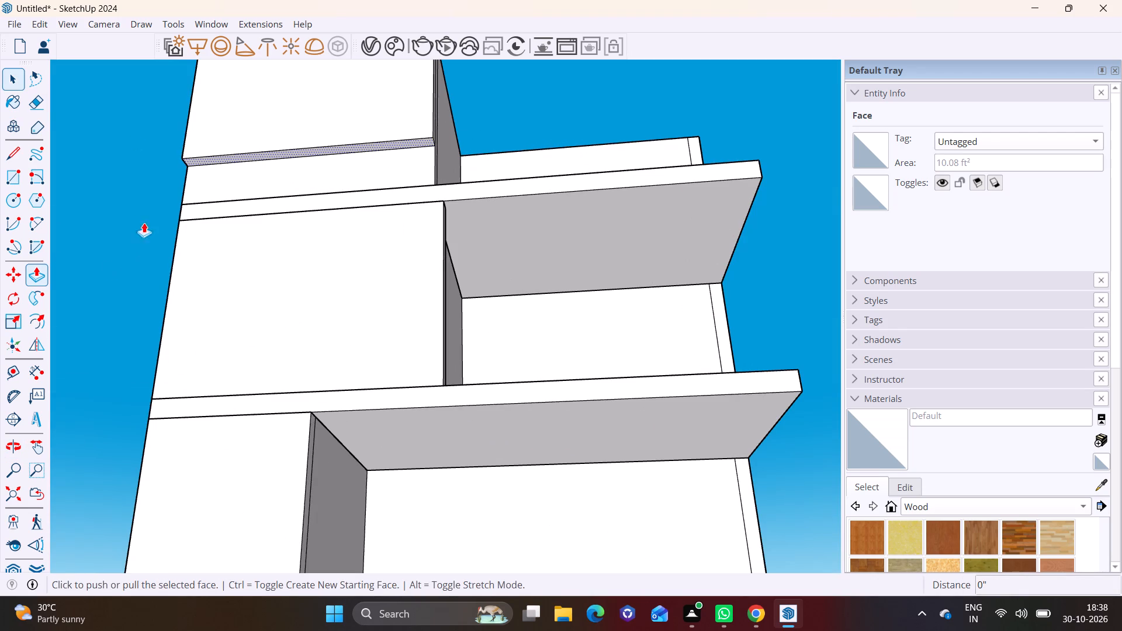
click(258, 155)
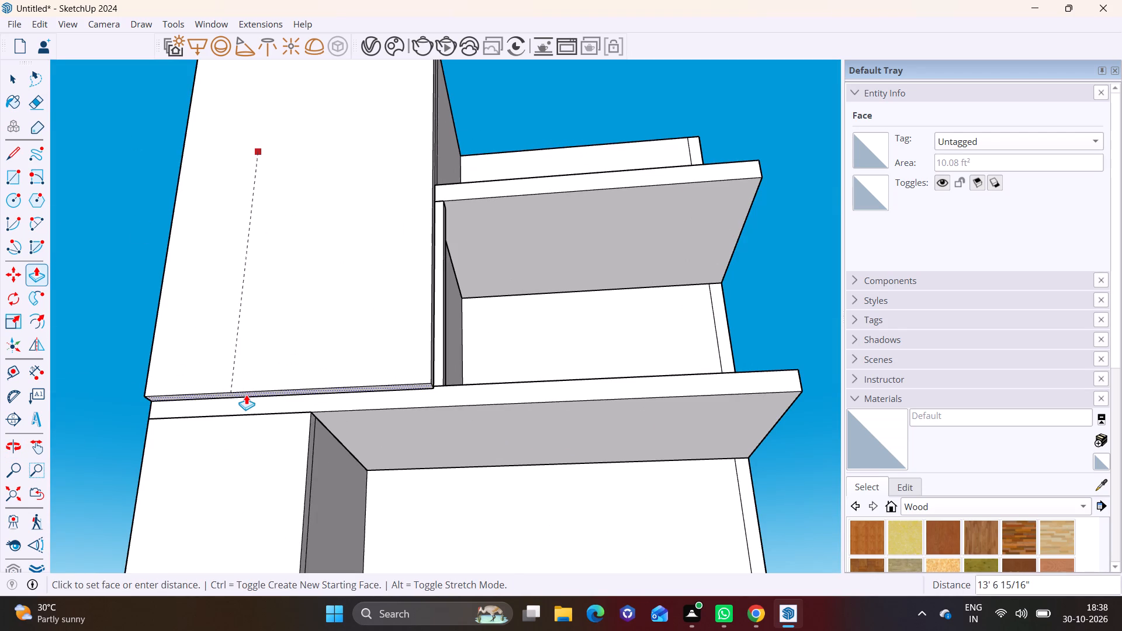
click(238, 411)
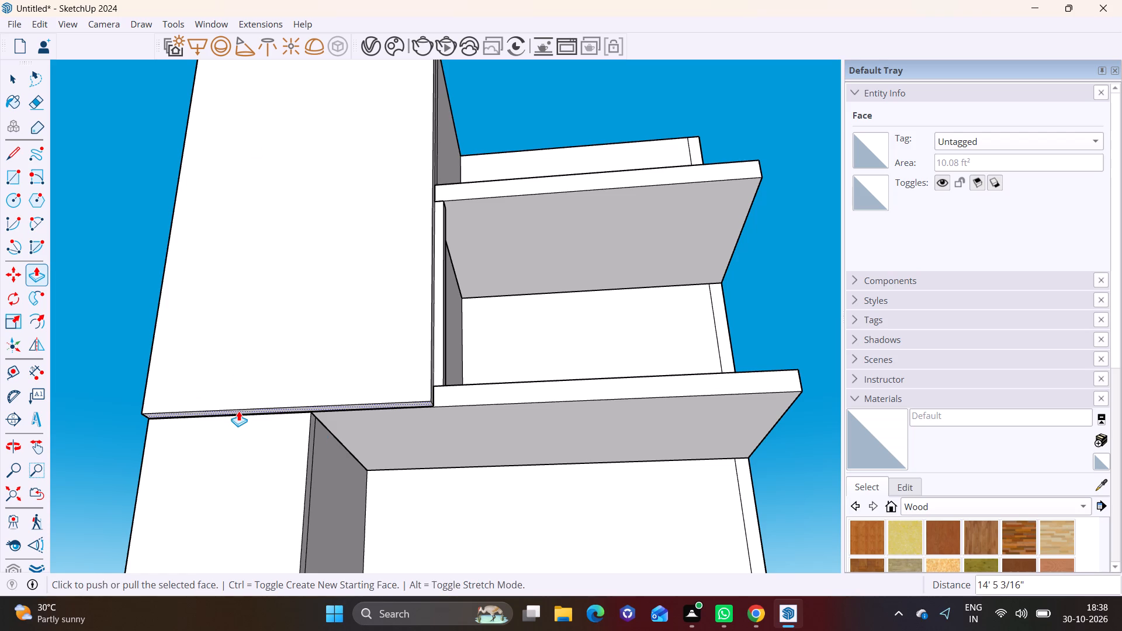
Push the projecting box's bottom face back up to the top edge of the slab above the ground floor.
scroll(313, 370, down, 1)
middle_drag(313, 369, 372, 337)
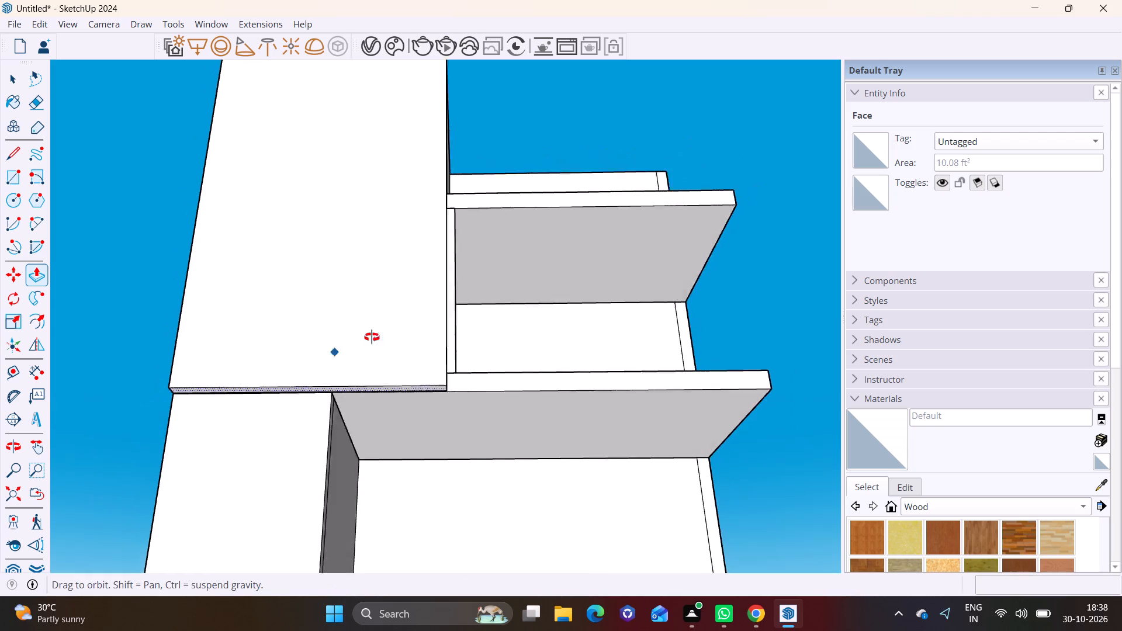
middle_drag(372, 337, 414, 259)
middle_drag(435, 292, 314, 357)
scroll(384, 360, up, 1)
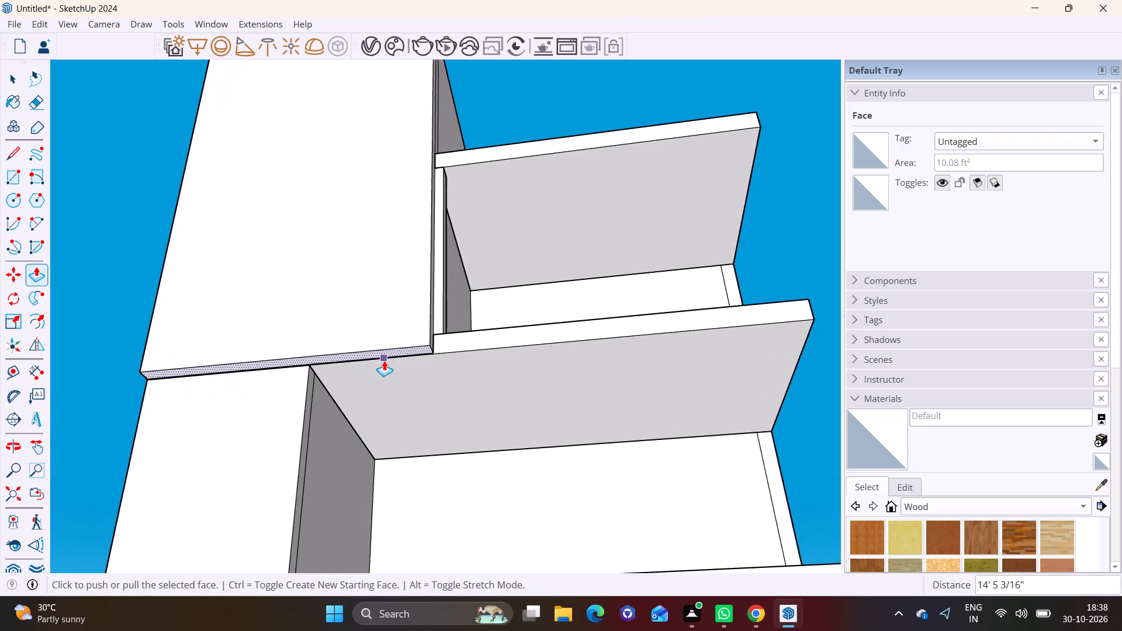
scroll(383, 360, up, 1)
click(378, 352)
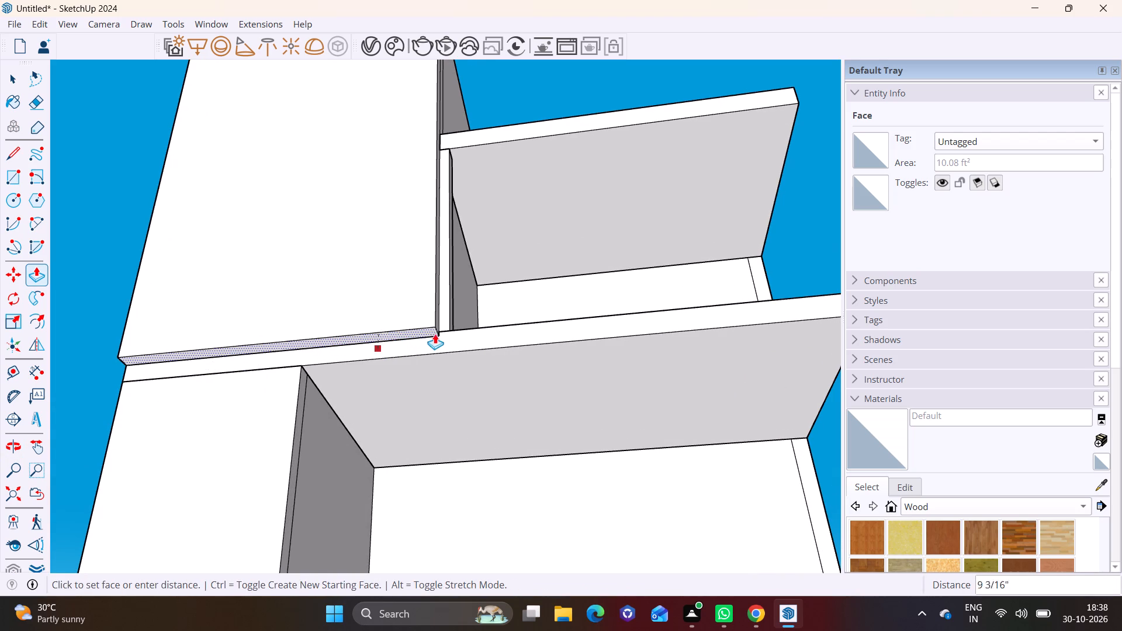
click(444, 326)
Draw a 1' line up the slab edge from the ground-floor front wall's inner corner and continue it across the box's underside.
scroll(250, 339, down, 1)
middle_drag(249, 338, 258, 335)
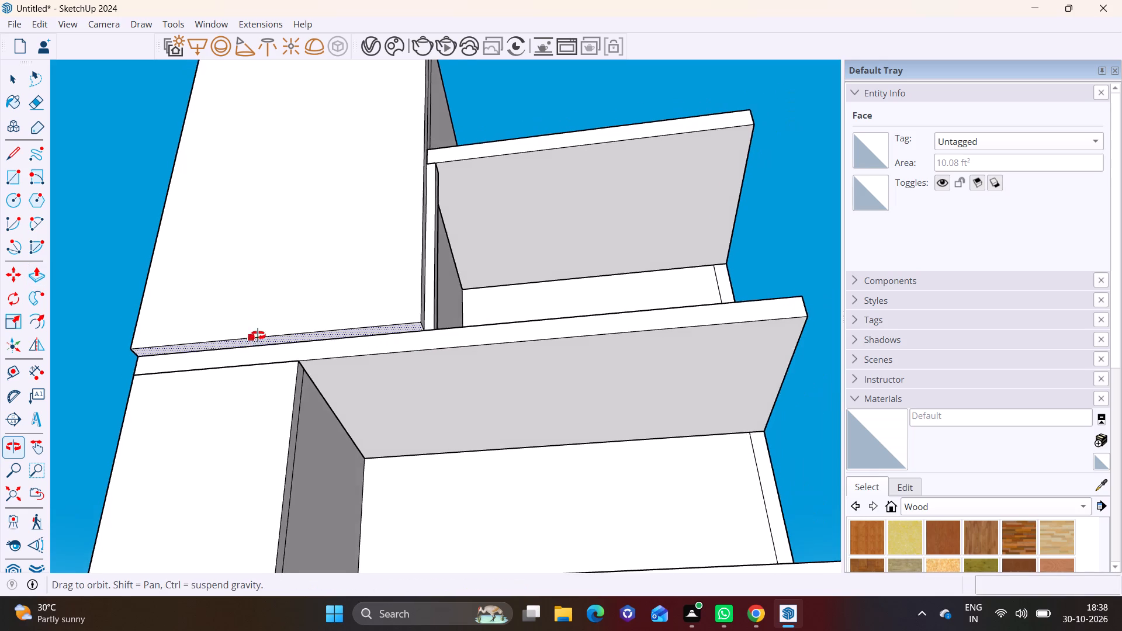
middle_drag(258, 335, 335, 361)
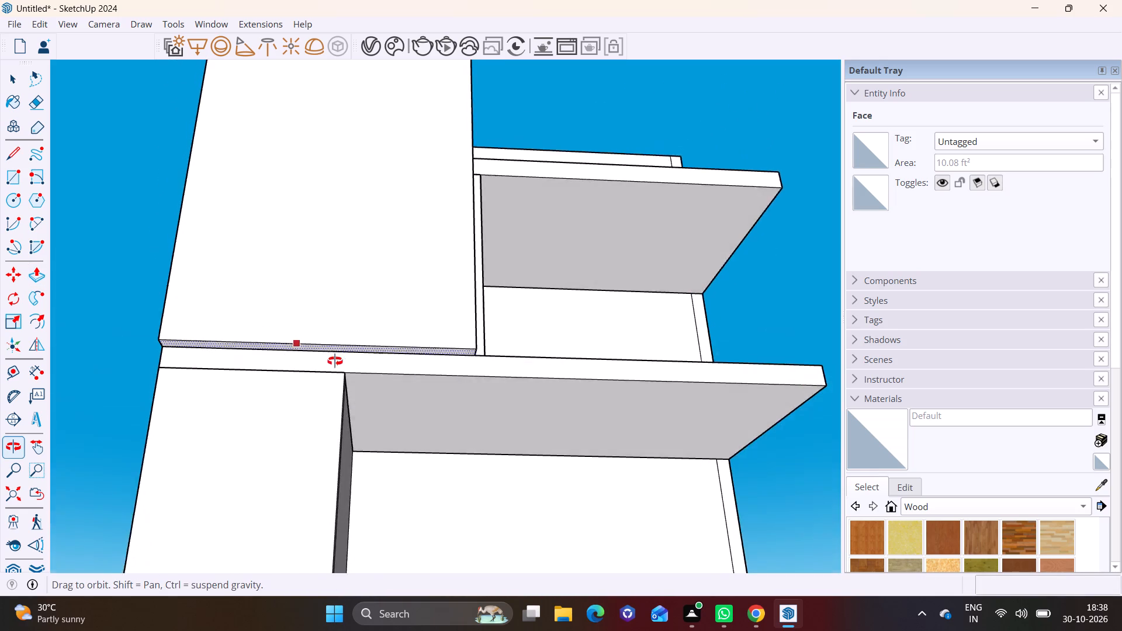
middle_drag(335, 361, 347, 315)
click(14, 157)
scroll(406, 314, up, 5)
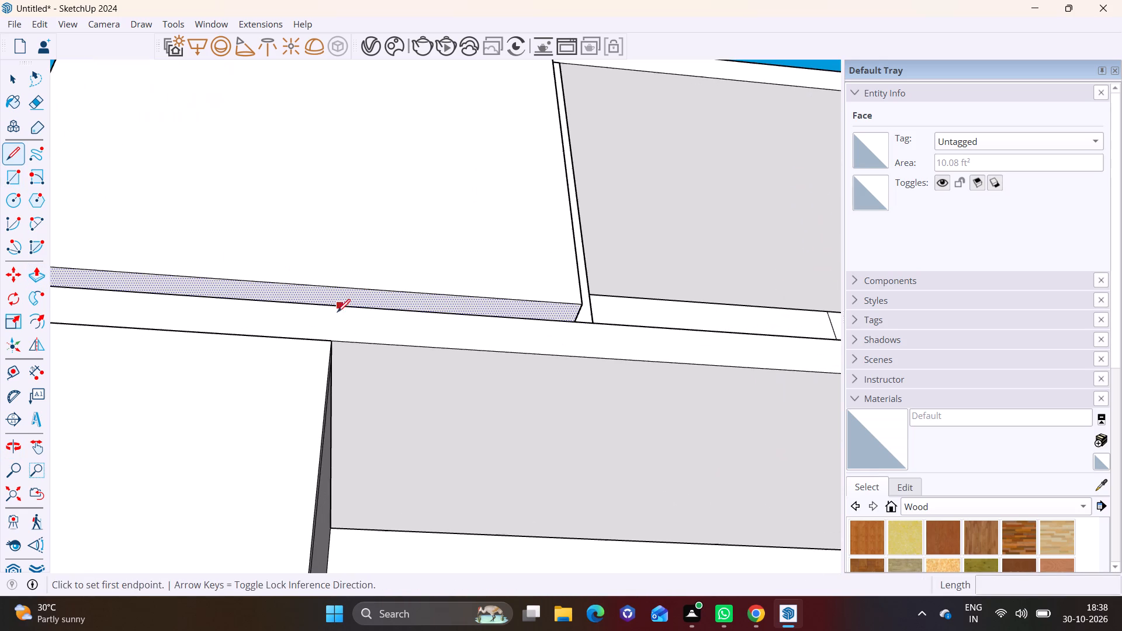
scroll(337, 312, up, 1)
click(330, 344)
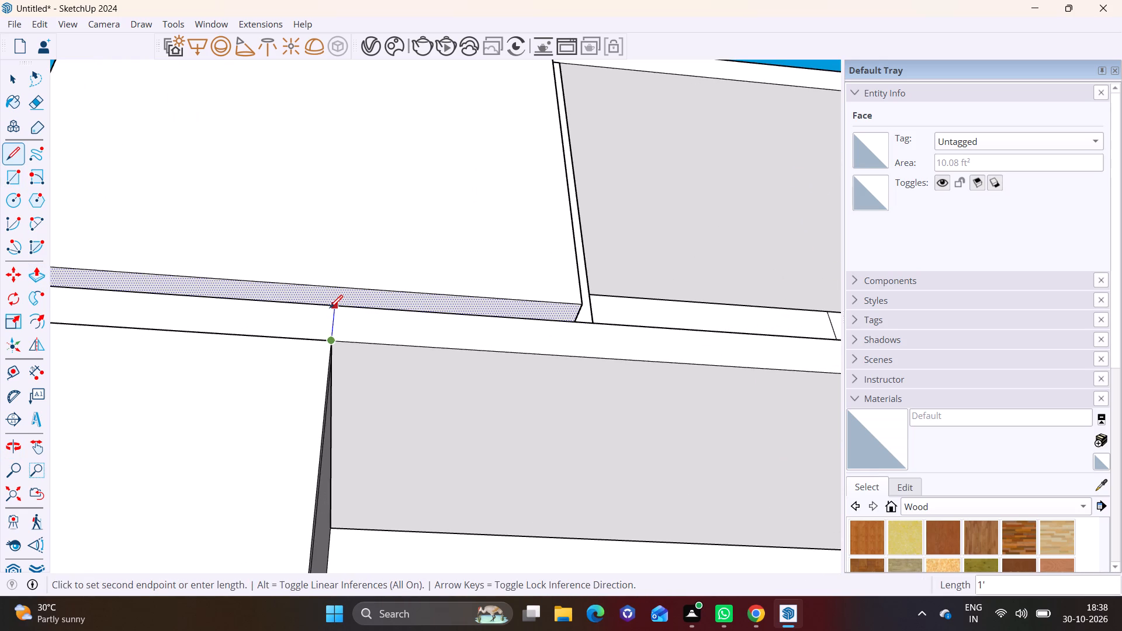
click(330, 308)
click(337, 288)
Push/Pull the divided part of the projecting box's underside 12' down to the bottom edge of the ground slab.
scroll(329, 329, down, 7)
middle_drag(245, 355, 213, 433)
scroll(299, 387, up, 6)
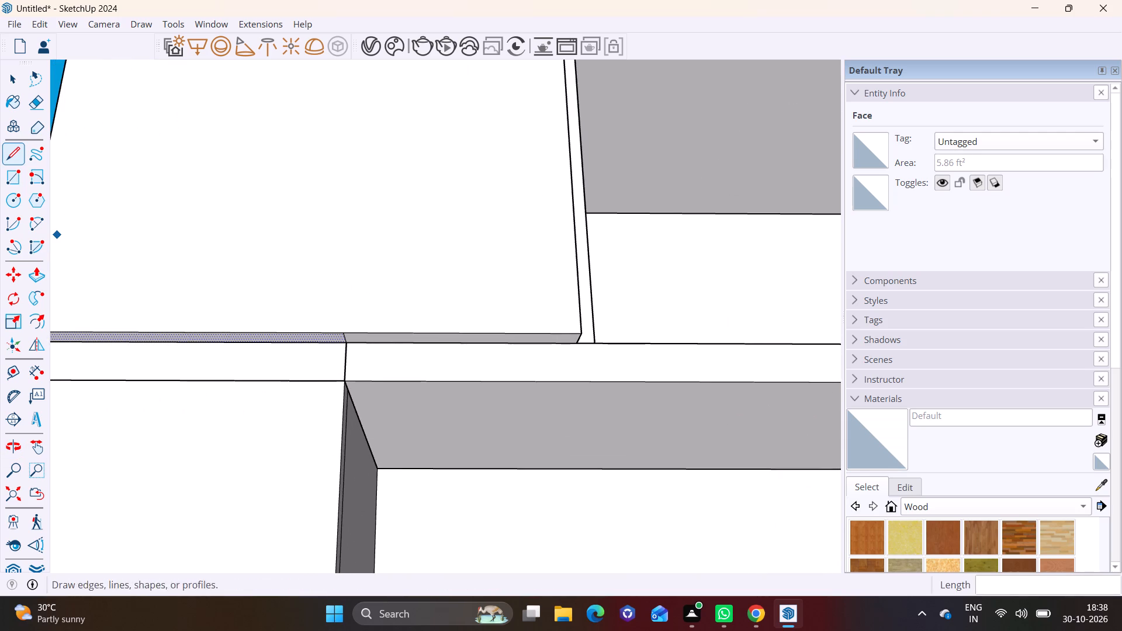
click(18, 77)
click(168, 339)
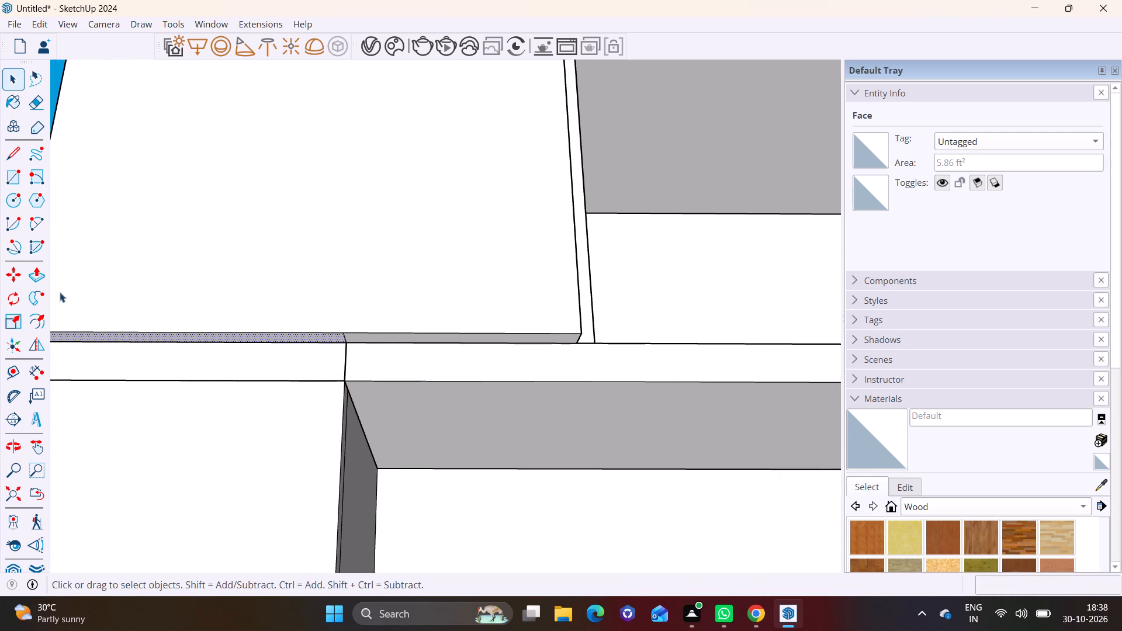
click(44, 271)
click(185, 337)
scroll(172, 469, down, 1)
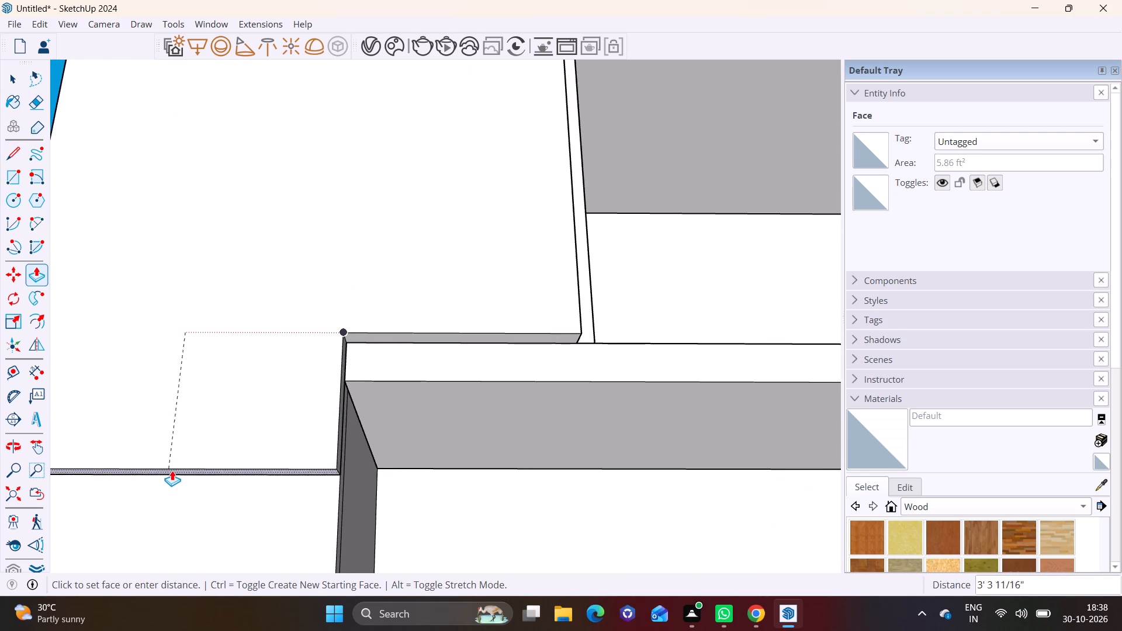
scroll(172, 470, down, 11)
shift+middle_drag(162, 511, 273, 372)
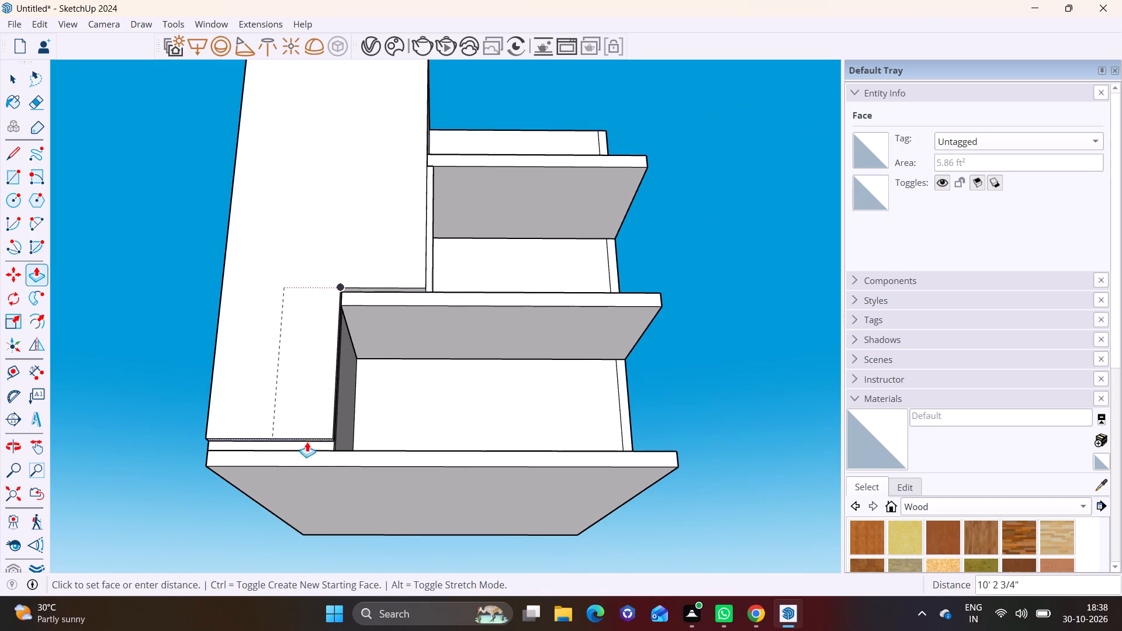
click(361, 466)
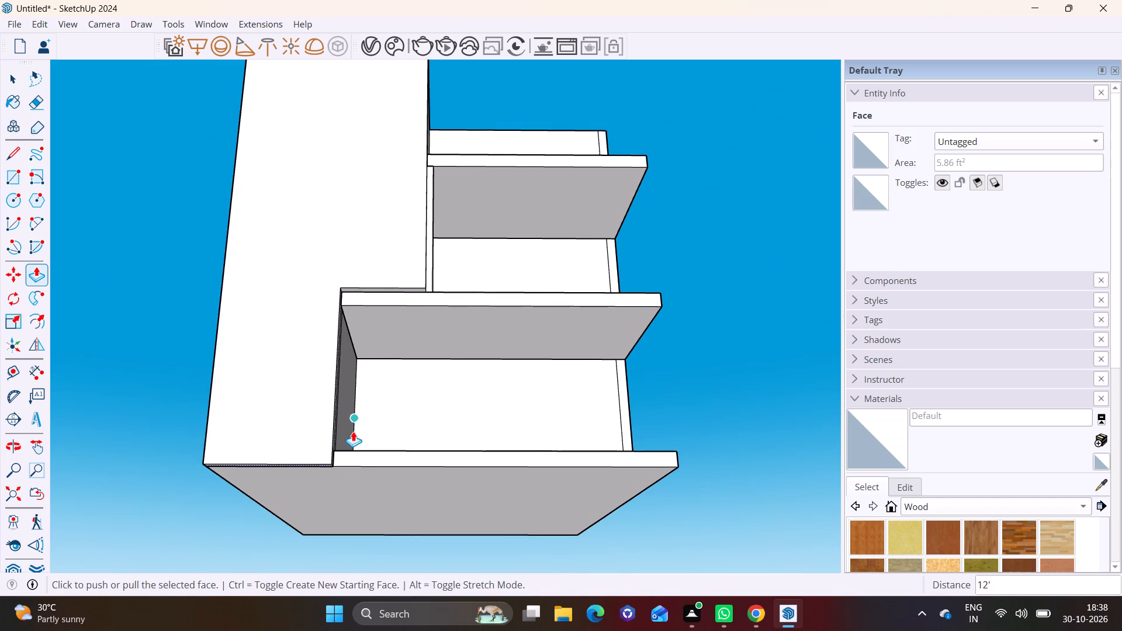
Push the narrow end face of the middle storey's front wall back about 5 7/16" toward the projecting box's side.
middle_drag(347, 456, 327, 556)
scroll(317, 428, down, 2)
middle_drag(327, 411, 218, 483)
scroll(387, 352, up, 4)
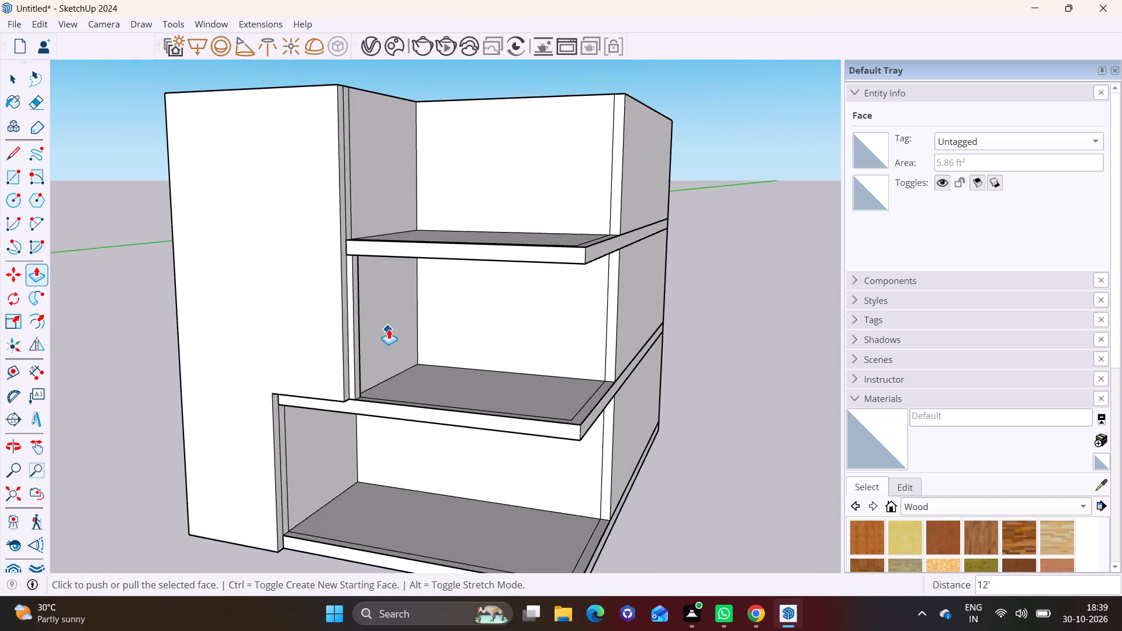
scroll(389, 329, up, 5)
scroll(186, 258, down, 2)
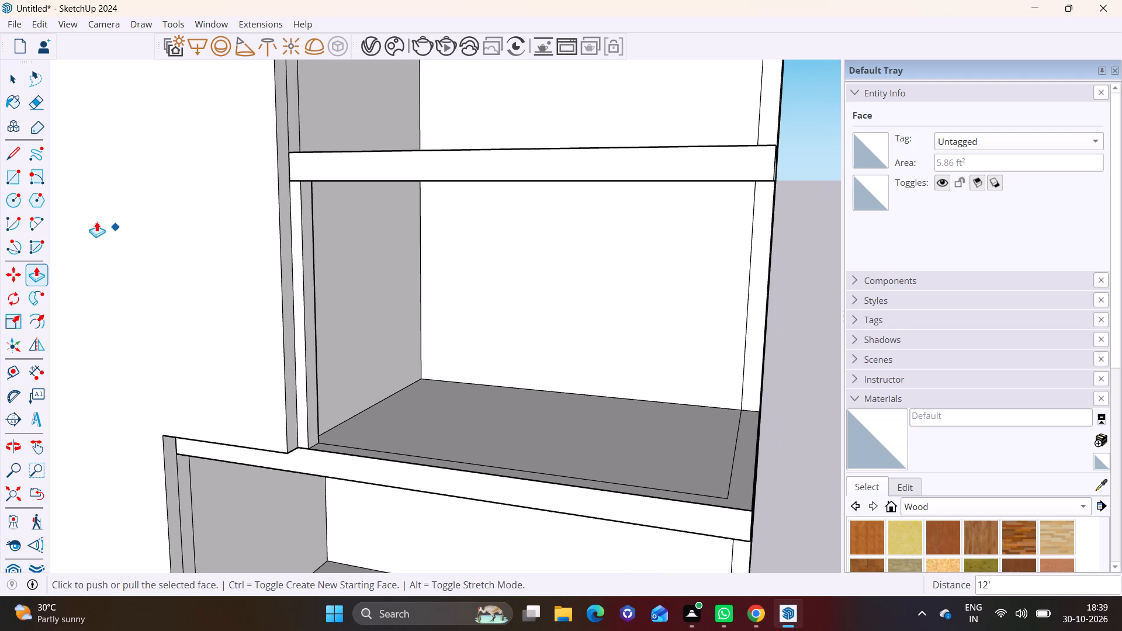
click(12, 79)
click(308, 242)
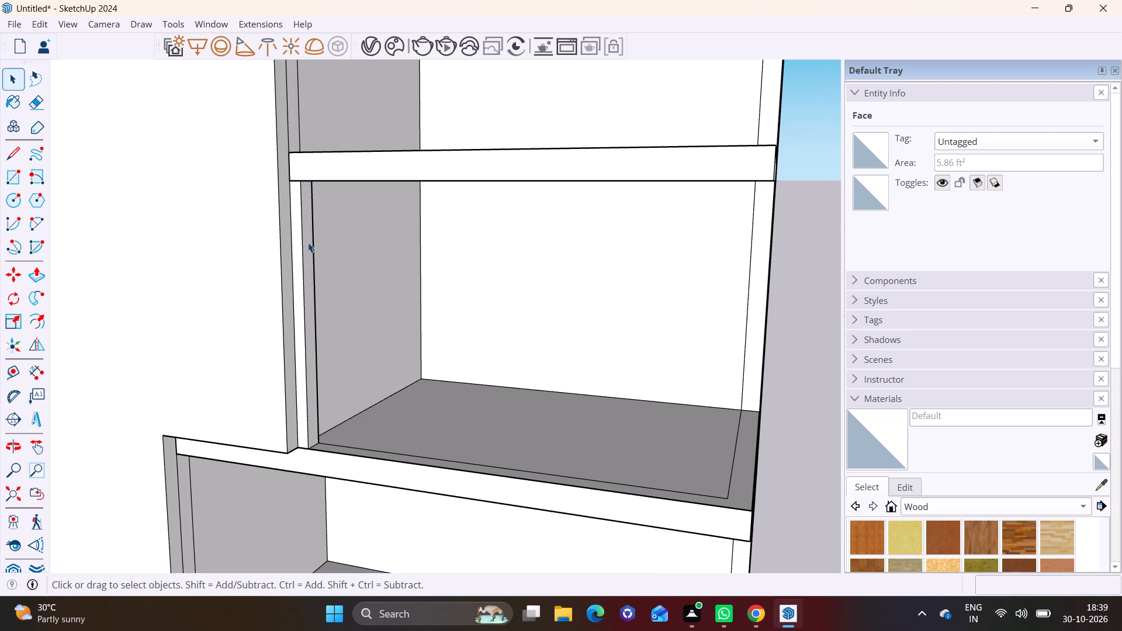
click(43, 273)
click(314, 242)
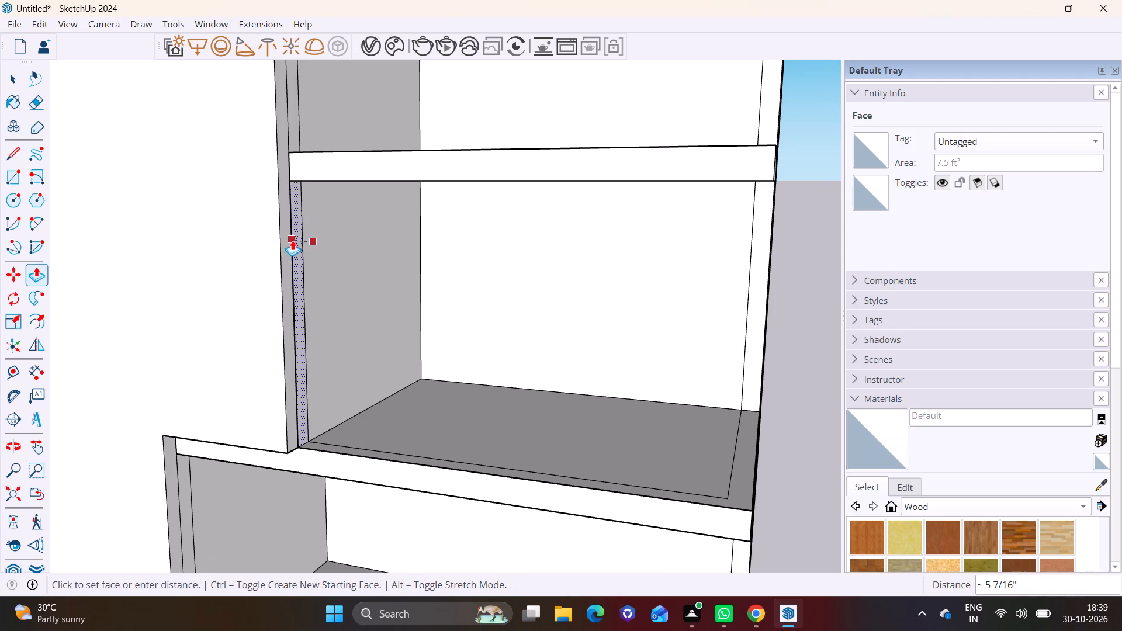
click(283, 242)
Draw a rectangle about 8' 7" by 1' on the front edge of the slab above the ground floor, from its free end.
scroll(326, 290, down, 5)
middle_drag(331, 320, 176, 348)
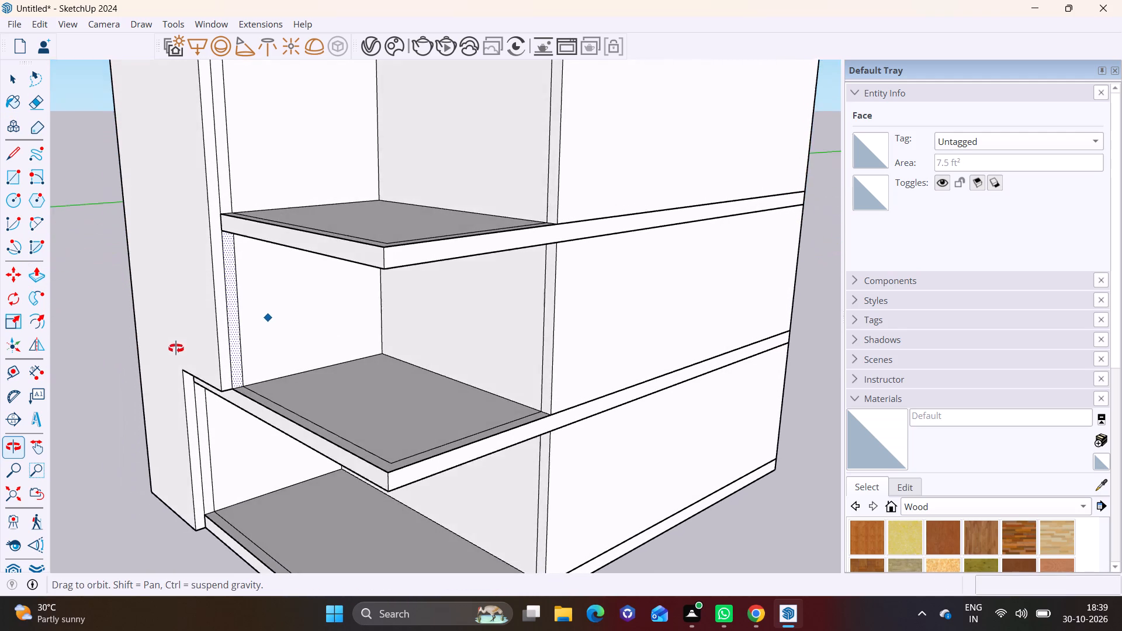
middle_drag(176, 348, 390, 286)
scroll(333, 280, down, 3)
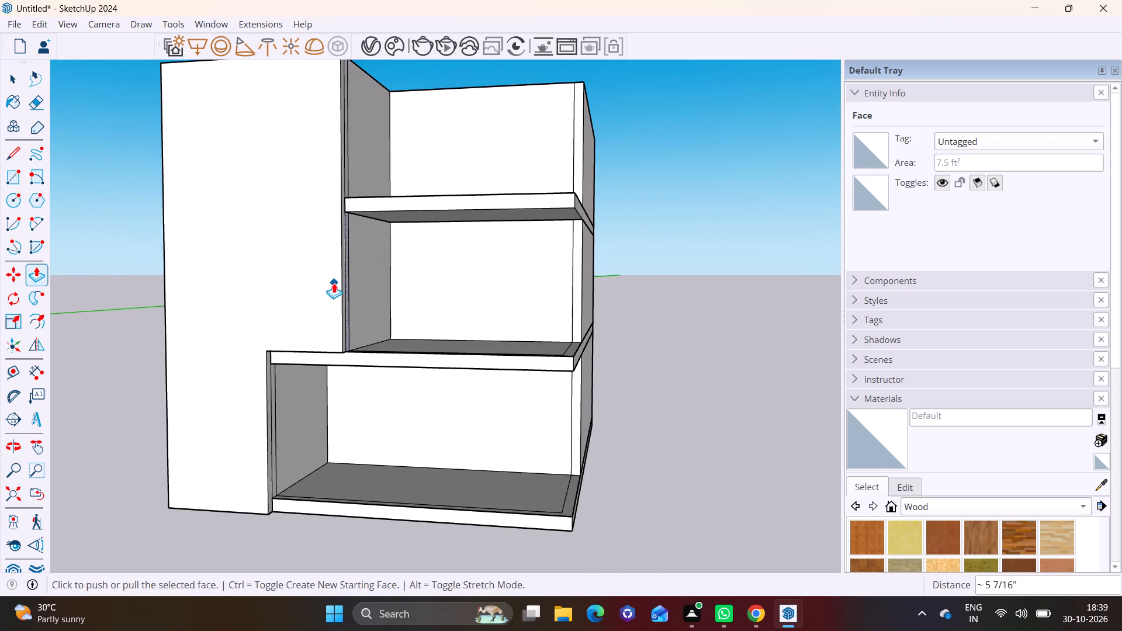
middle_drag(334, 283, 418, 242)
scroll(411, 260, up, 1)
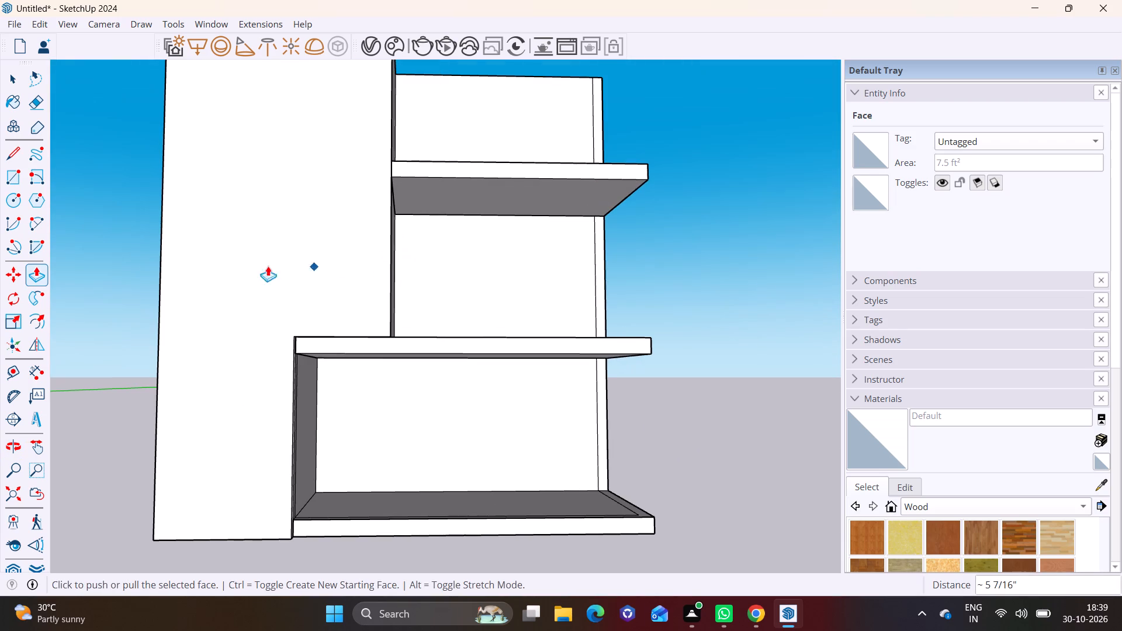
click(13, 173)
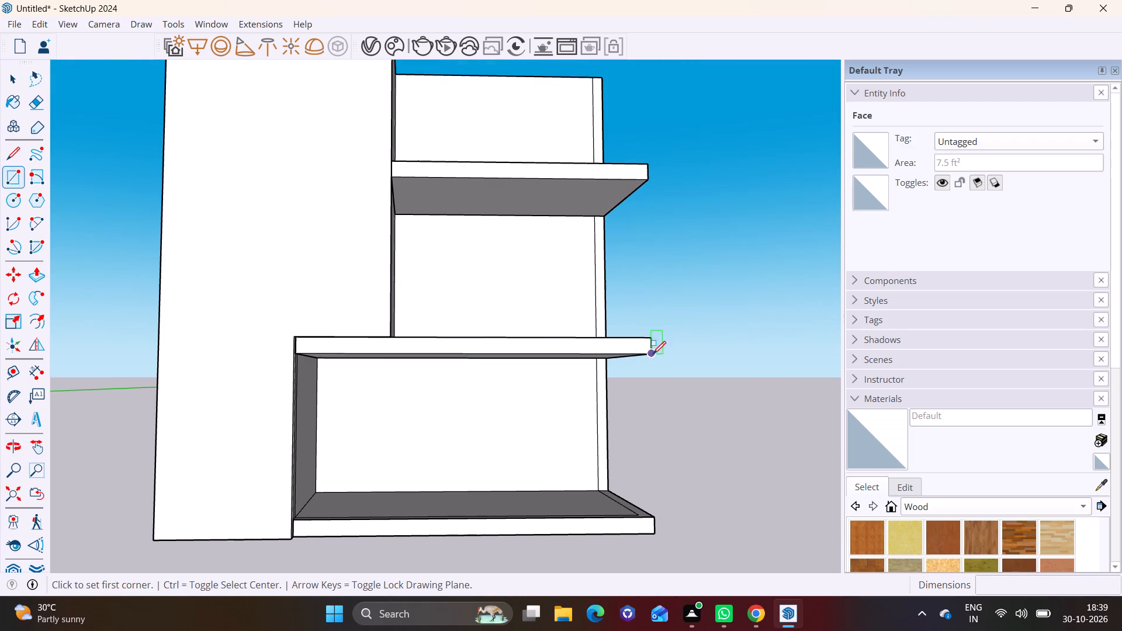
click(646, 340)
click(514, 355)
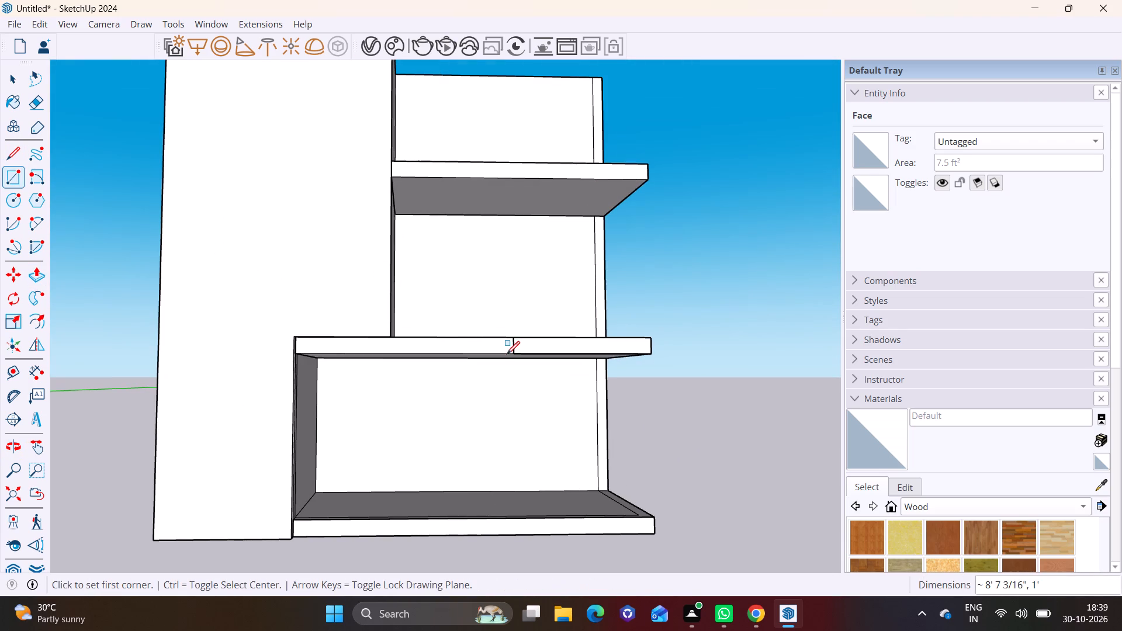
Push/Pull the rectangle on the slab's front edge 10 1/4" outward.
click(14, 83)
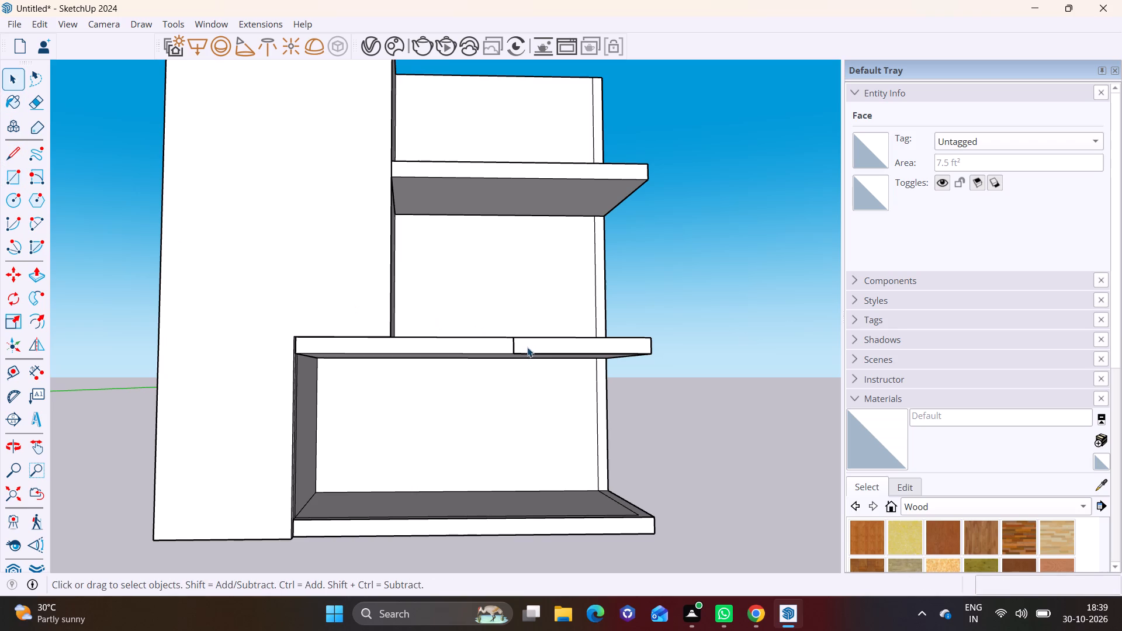
click(528, 346)
middle_drag(456, 326, 546, 468)
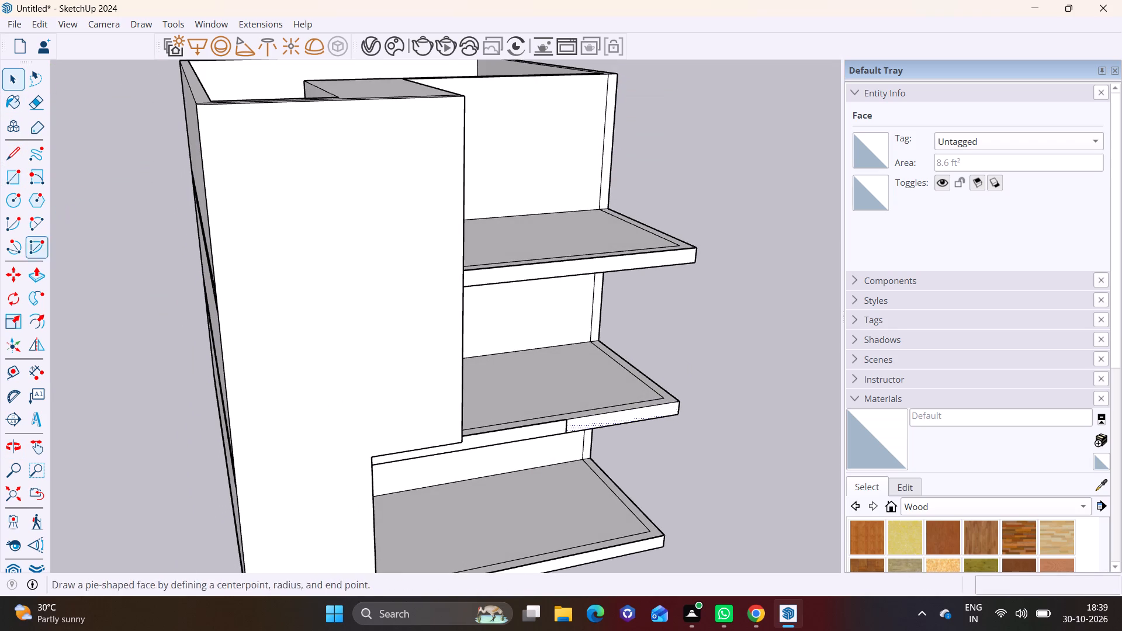
drag(34, 278, 37, 264)
click(614, 416)
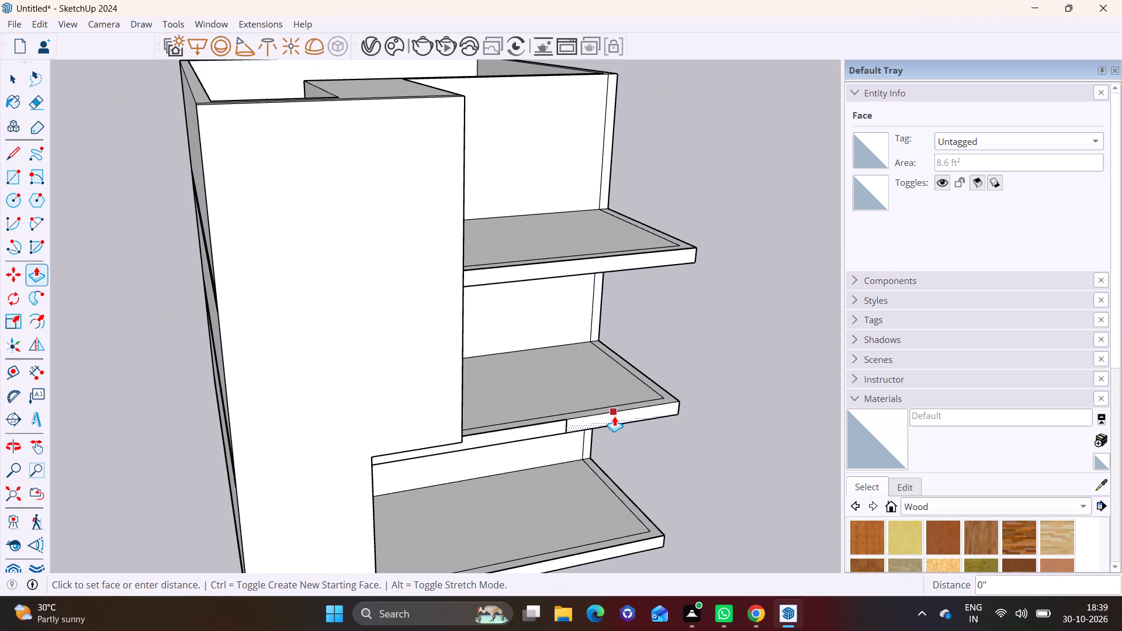
click(622, 416)
Pull the inner end face of the new slab-edge band about 13' 4" along the slab to the projecting box.
middle_drag(594, 419, 697, 321)
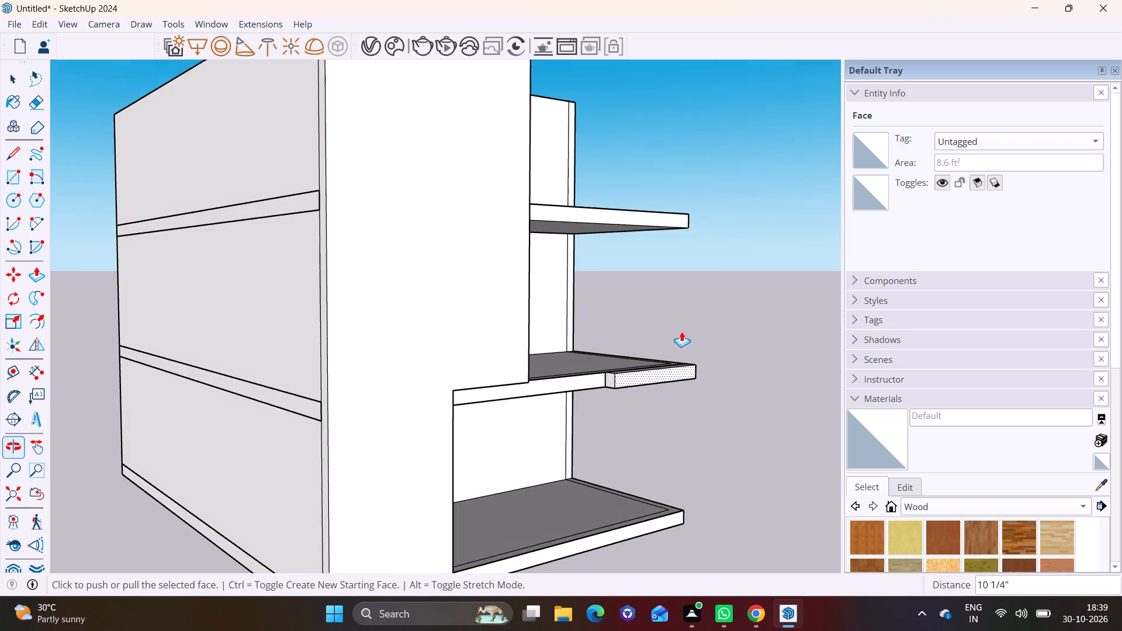
scroll(626, 372, up, 3)
click(18, 81)
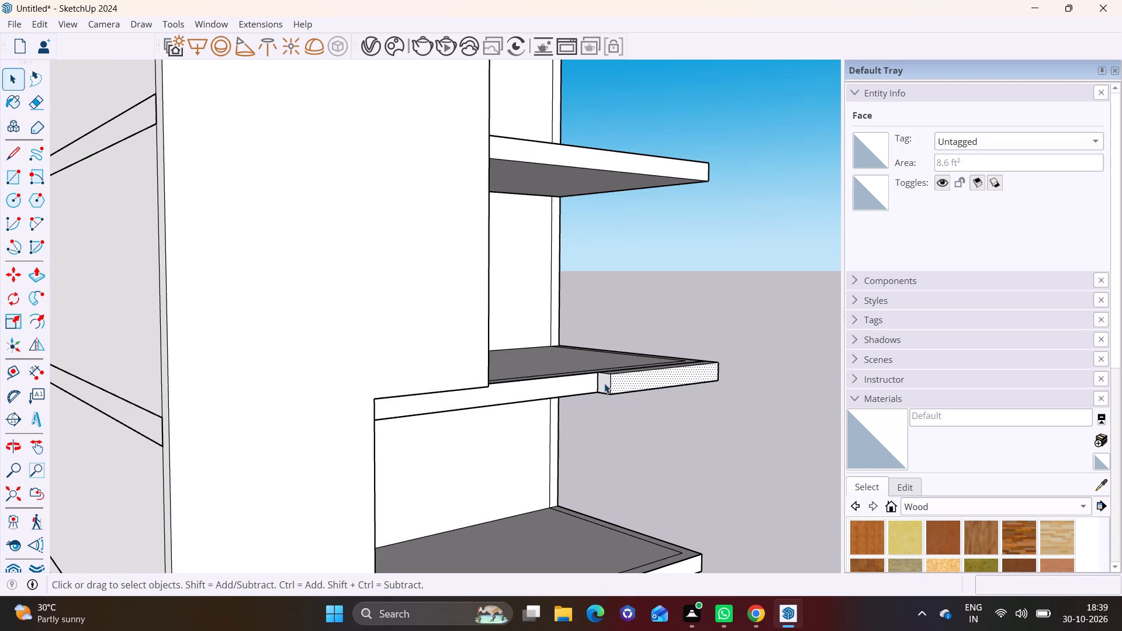
click(603, 382)
click(36, 269)
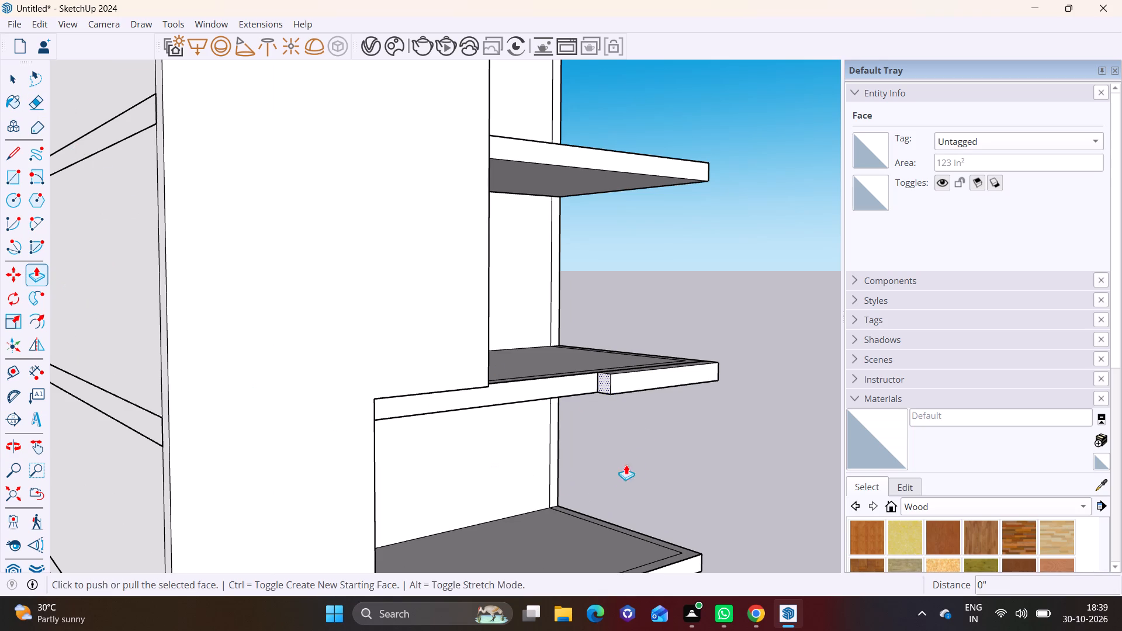
click(606, 380)
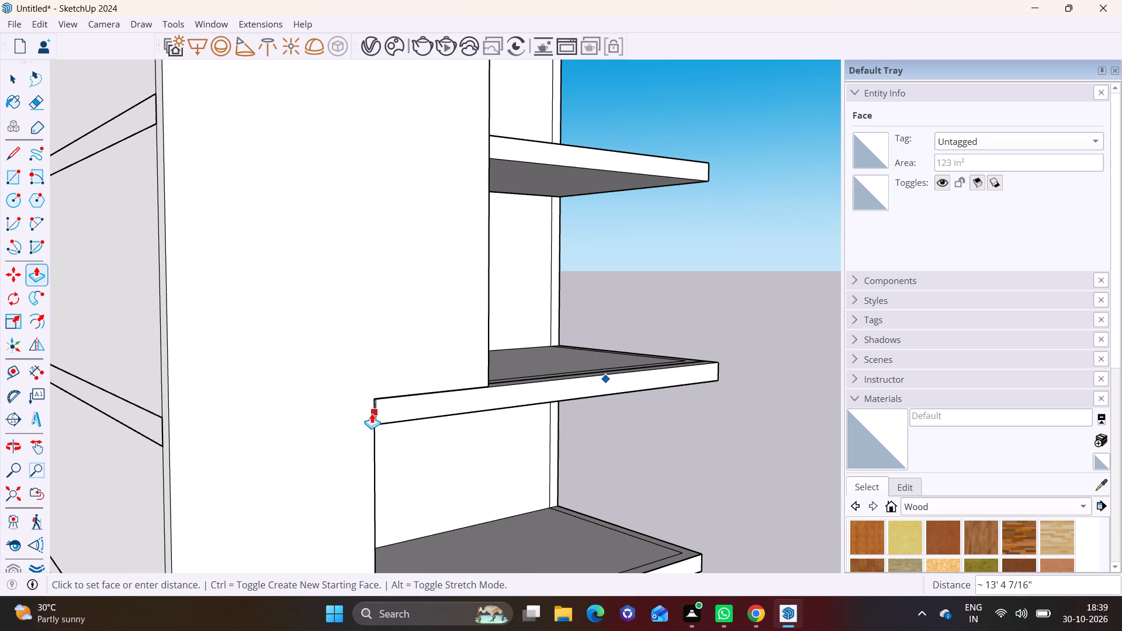
click(372, 413)
Draw a 10 1/4" line across the underside of the slab-edge band, a short distance from its corner with the projecting box.
middle_drag(379, 413, 235, 373)
scroll(257, 380, up, 3)
middle_drag(318, 396, 319, 353)
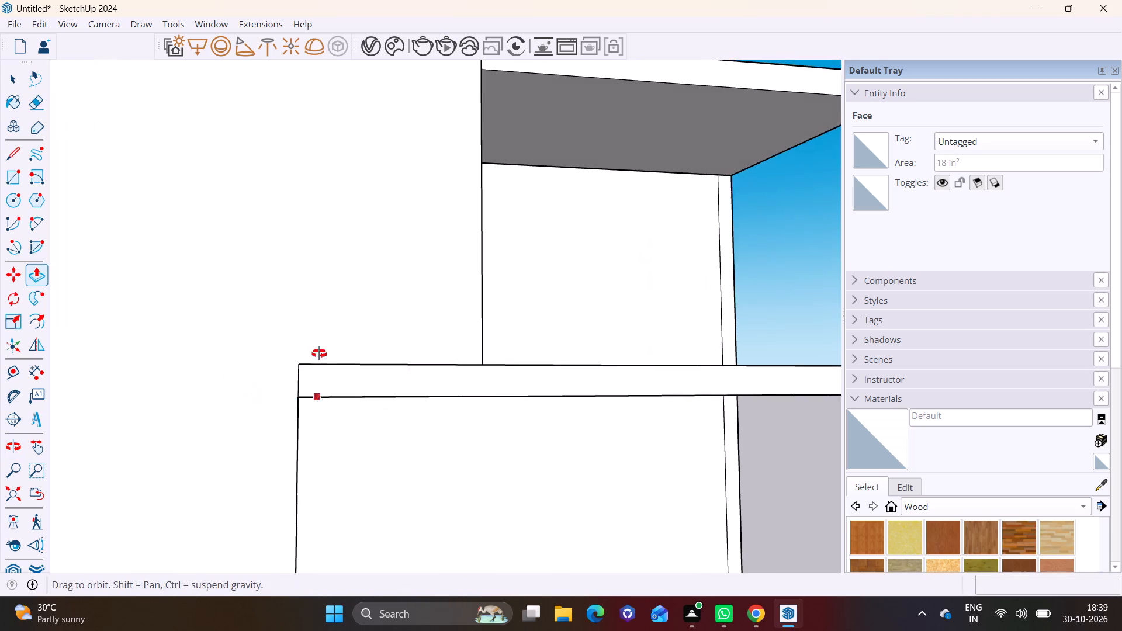
middle_drag(319, 353, 333, 261)
scroll(320, 290, up, 2)
middle_drag(311, 296, 157, 349)
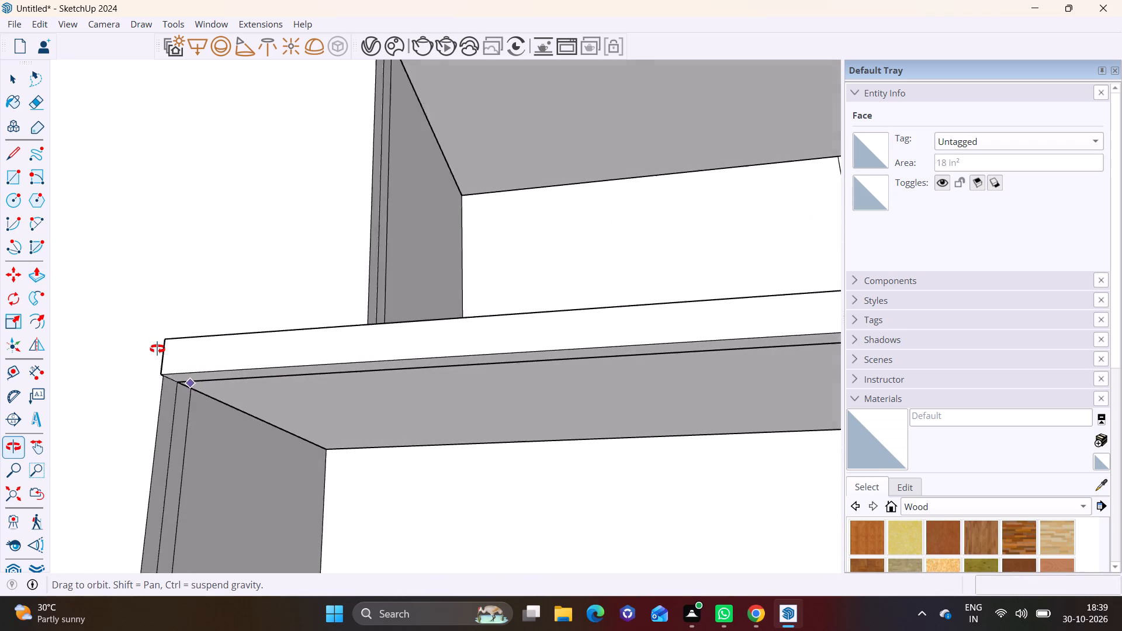
middle_drag(157, 349, 155, 349)
click(19, 160)
middle_drag(197, 372, 258, 311)
scroll(251, 330, up, 3)
scroll(105, 282, up, 2)
middle_drag(178, 303, 316, 247)
click(273, 228)
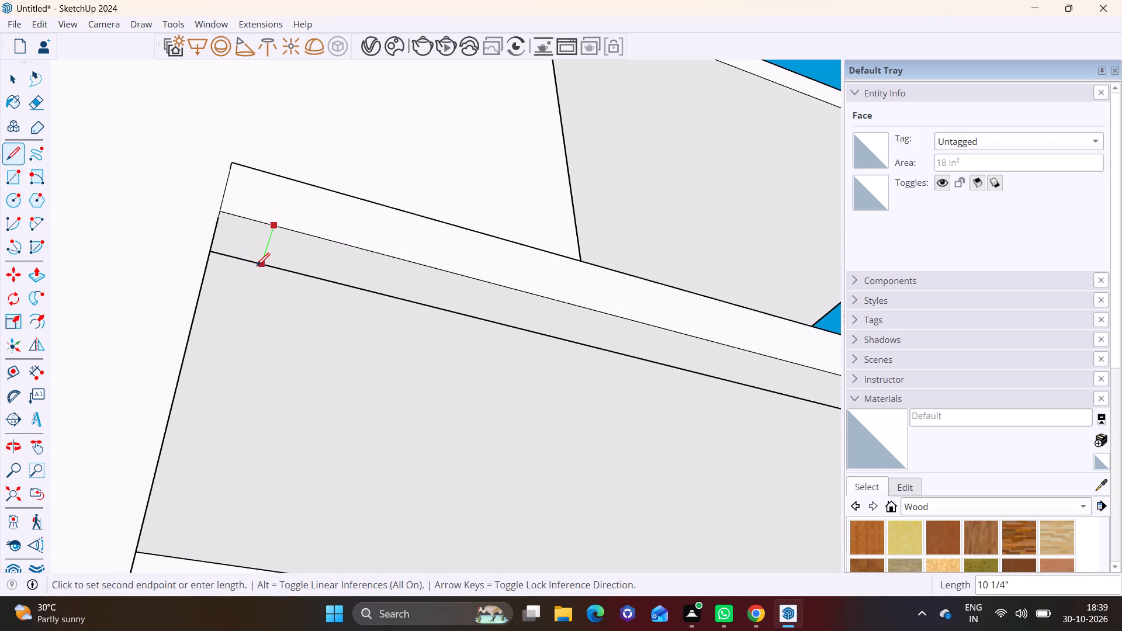
click(257, 266)
Push/Pull the small end face under the slab-edge band 11' down to the bottom of the ground slab, forming a post.
click(11, 86)
click(229, 224)
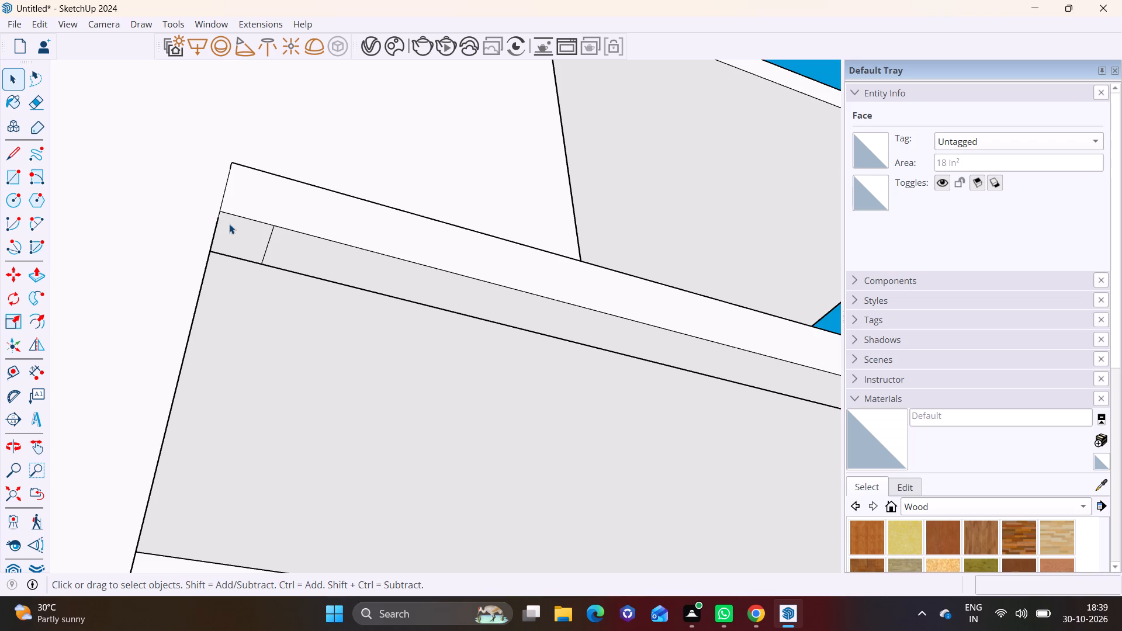
click(33, 268)
click(247, 220)
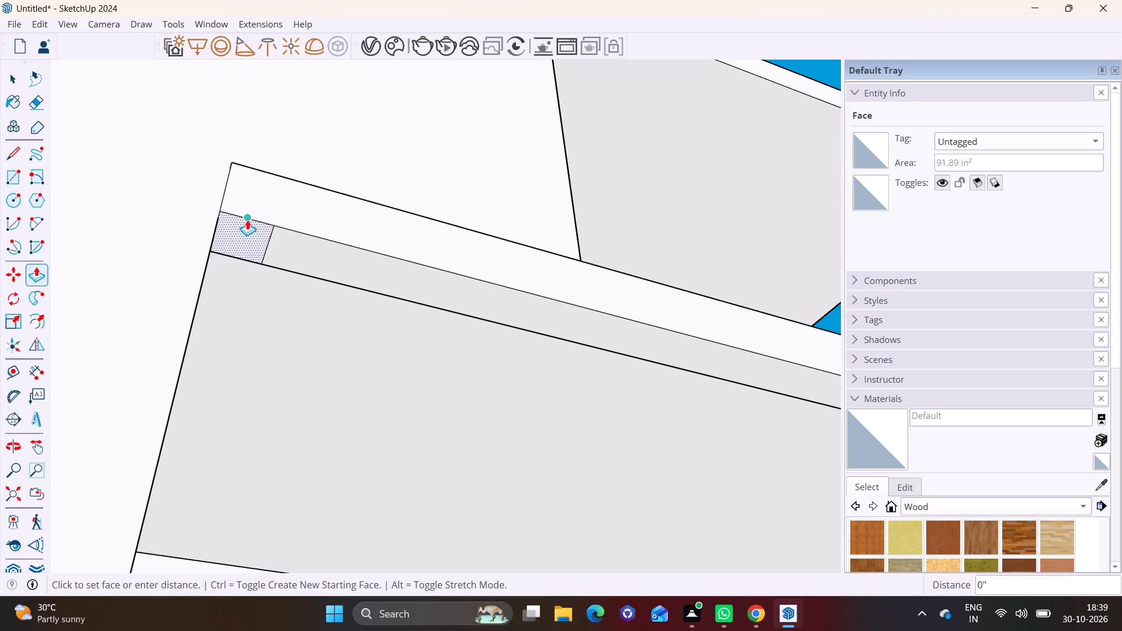
scroll(209, 337, down, 8)
middle_drag(219, 332, 194, 452)
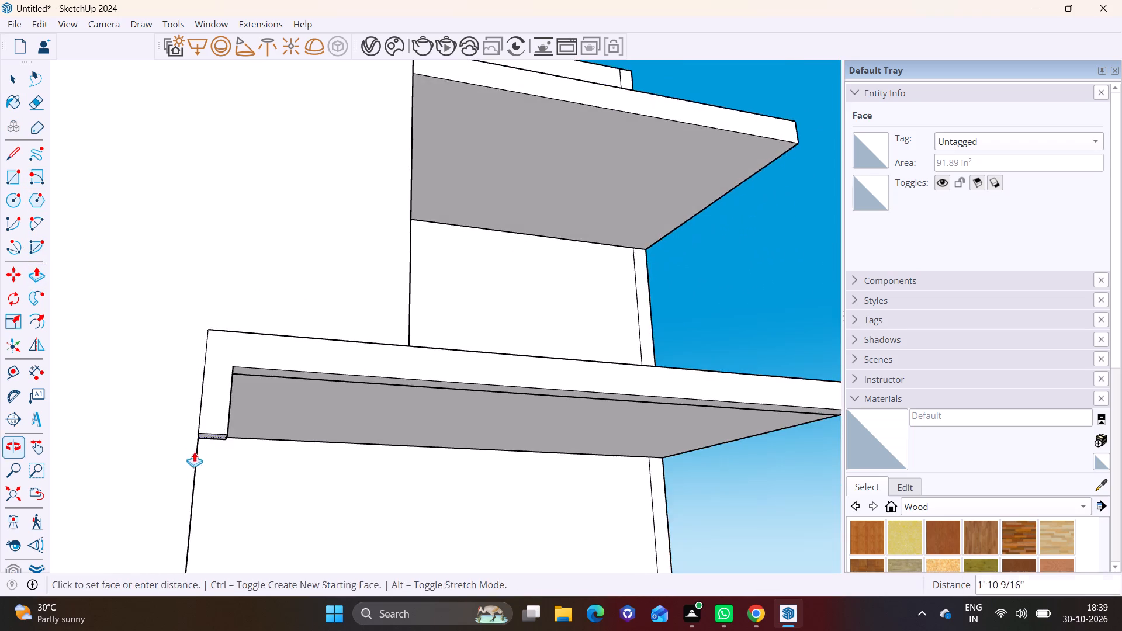
scroll(232, 418, down, 1)
middle_drag(232, 418, 292, 161)
shift+middle_drag(245, 333, 205, 327)
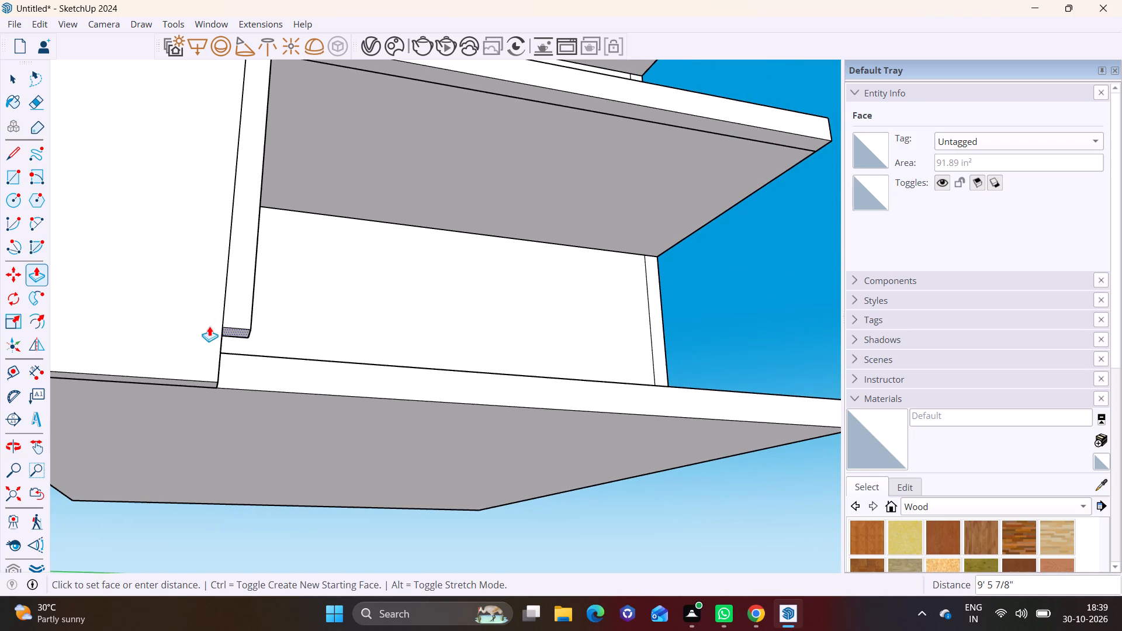
click(261, 386)
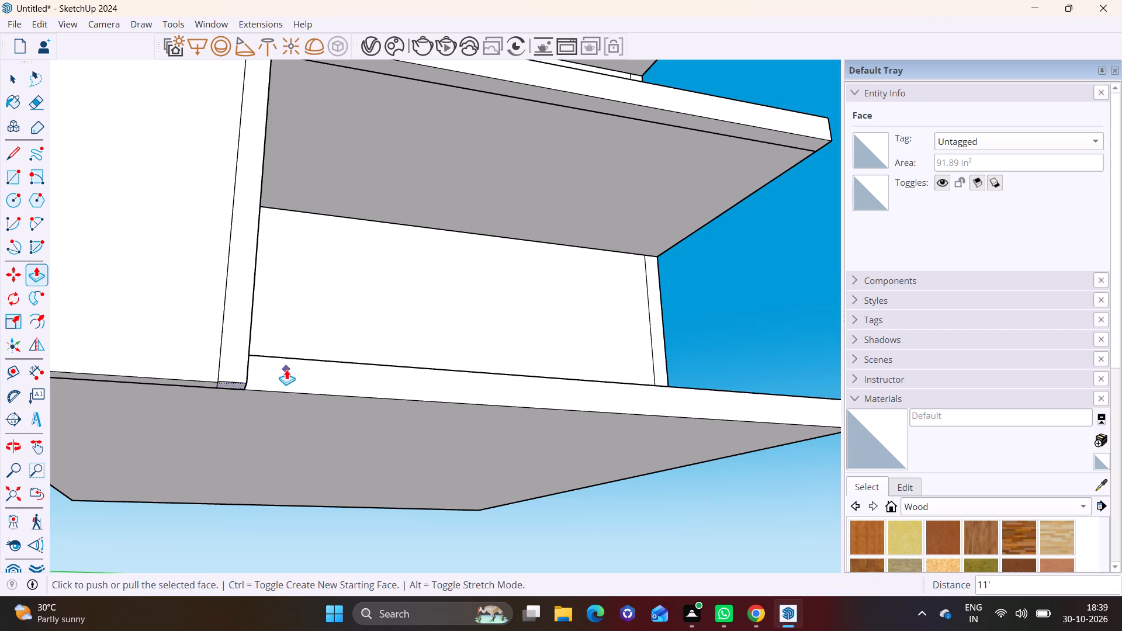
Draw a 10 1/4" line across the post's inner side, level with the top of the ground slab.
middle_drag(286, 369, 0, 395)
click(11, 152)
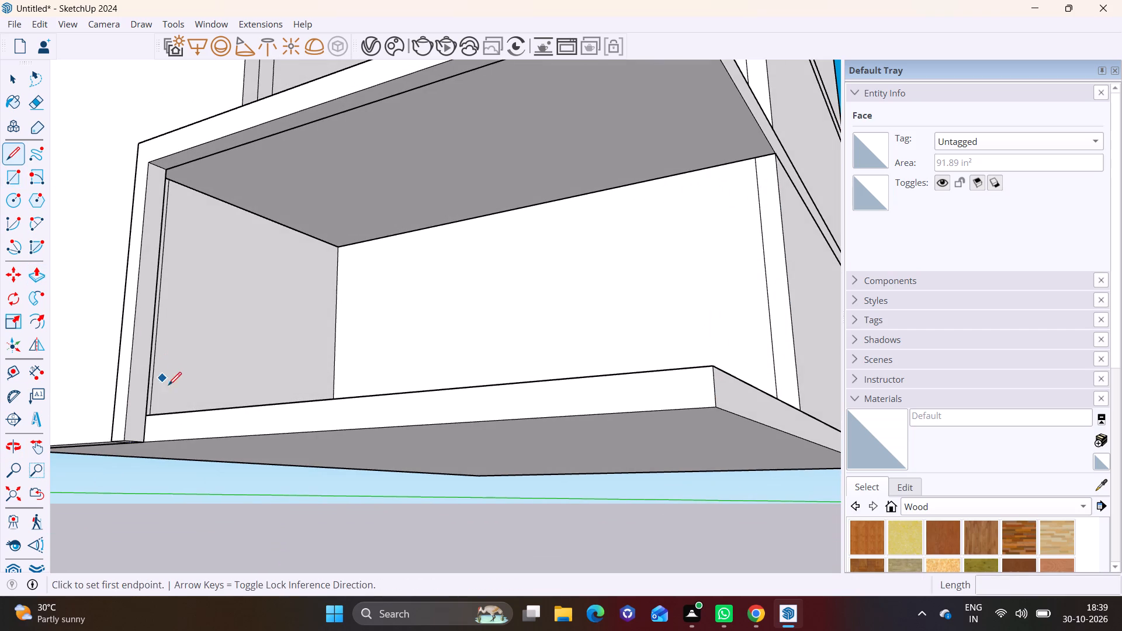
scroll(168, 385, up, 5)
click(134, 433)
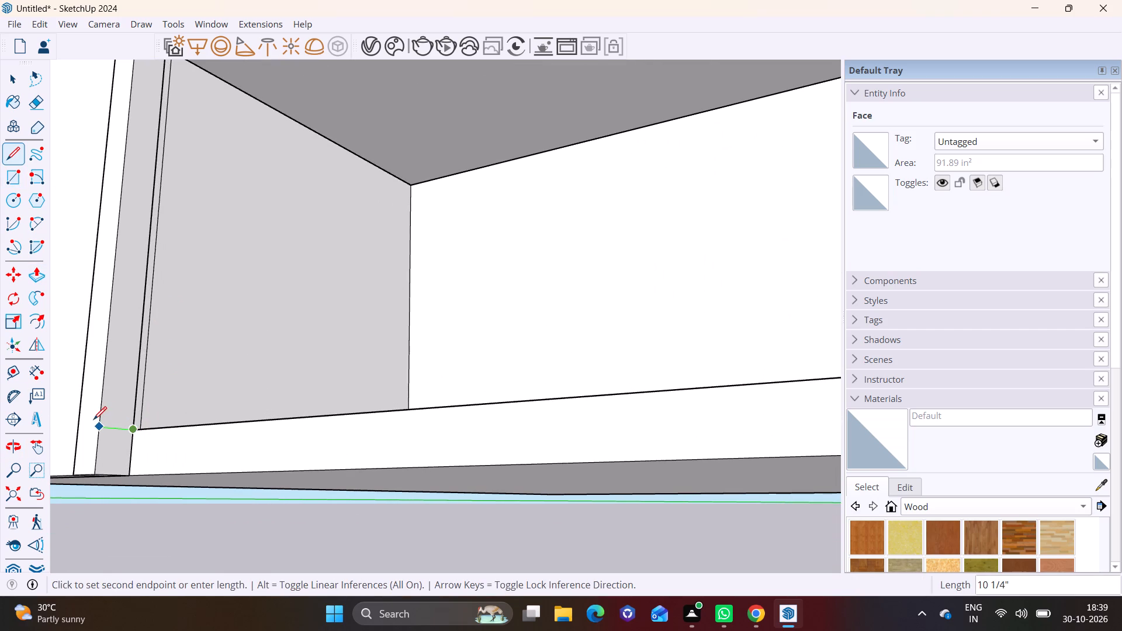
click(93, 419)
Push/Pull the face at the post's foot about 21' 2" along the ground slab's front edge to the slab's far end.
key(space)
click(113, 446)
click(34, 272)
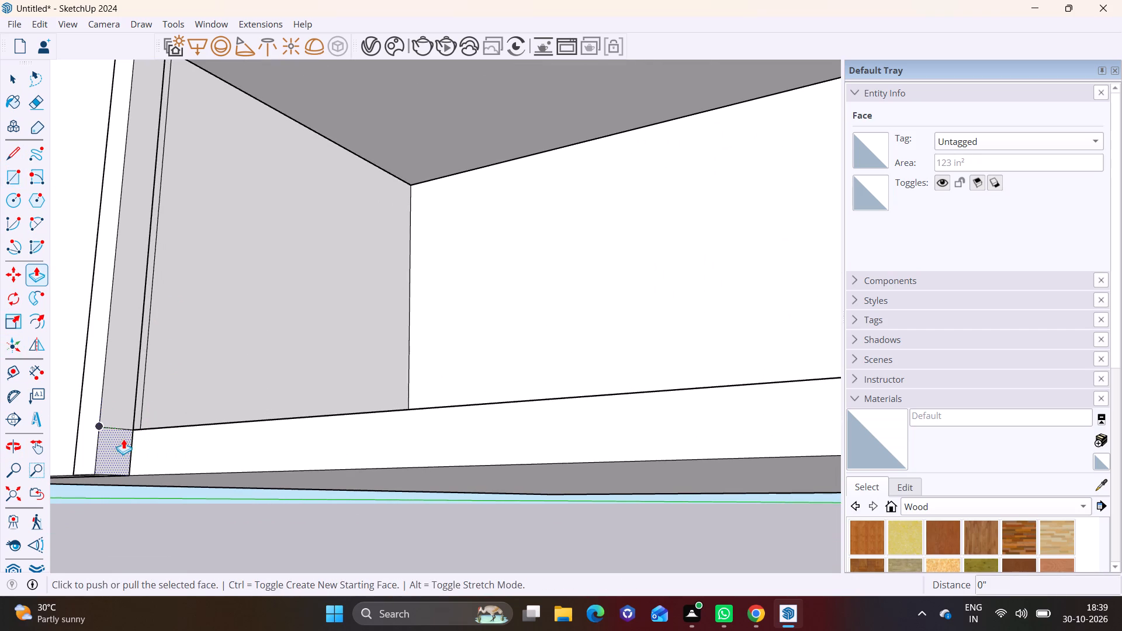
click(116, 443)
scroll(401, 434, down, 11)
shift+middle_drag(577, 439, 444, 448)
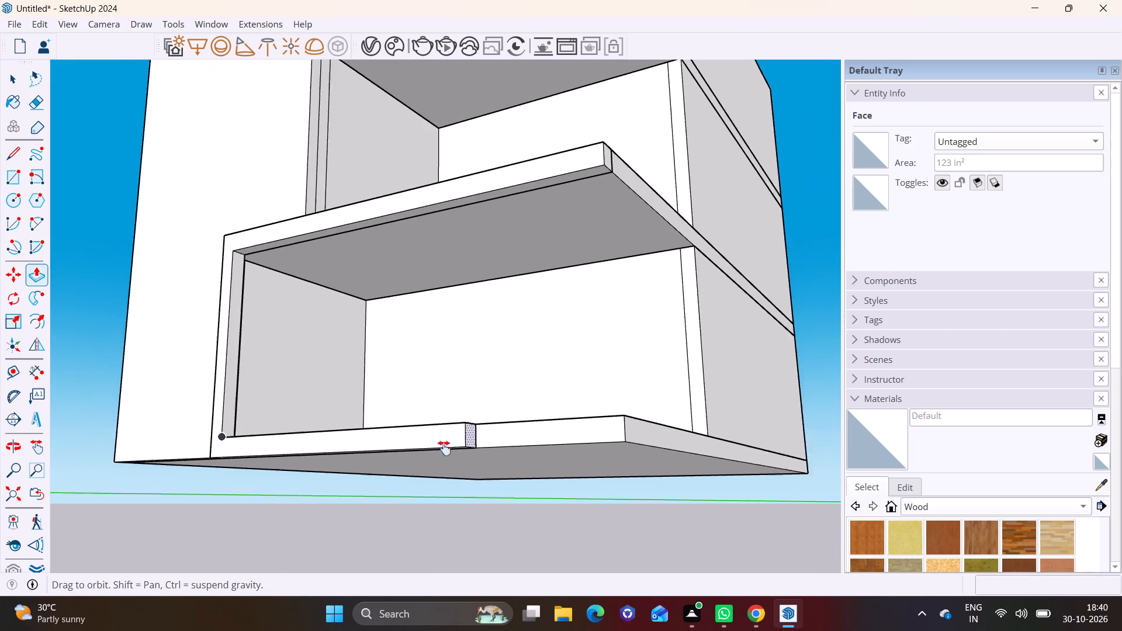
shift+middle_drag(444, 448, 365, 442)
click(534, 439)
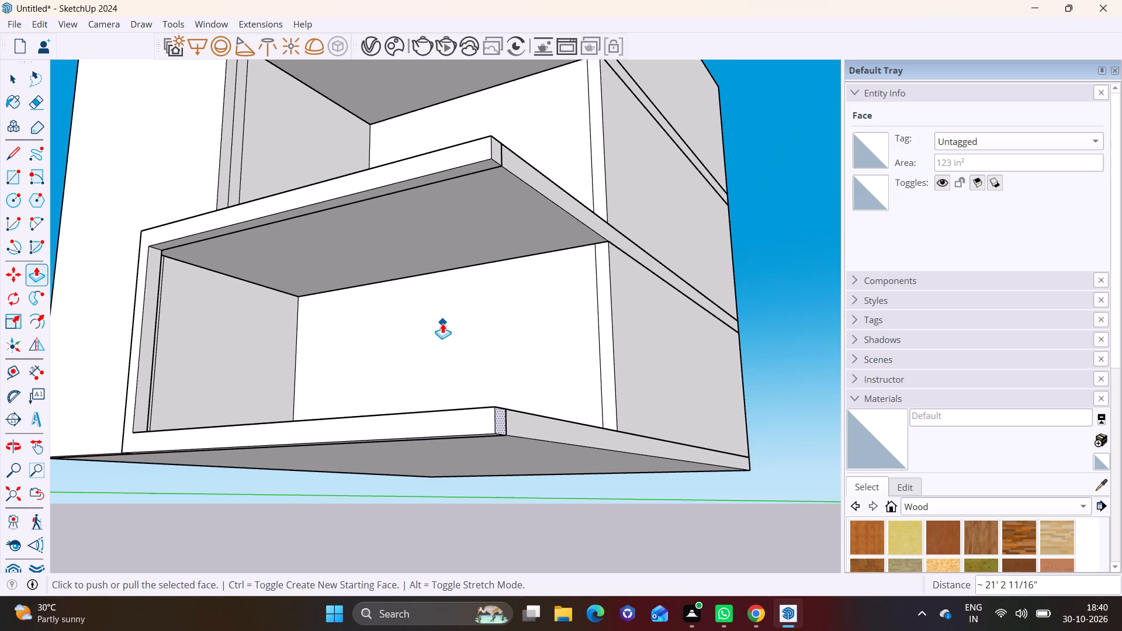
middle_drag(559, 368, 189, 453)
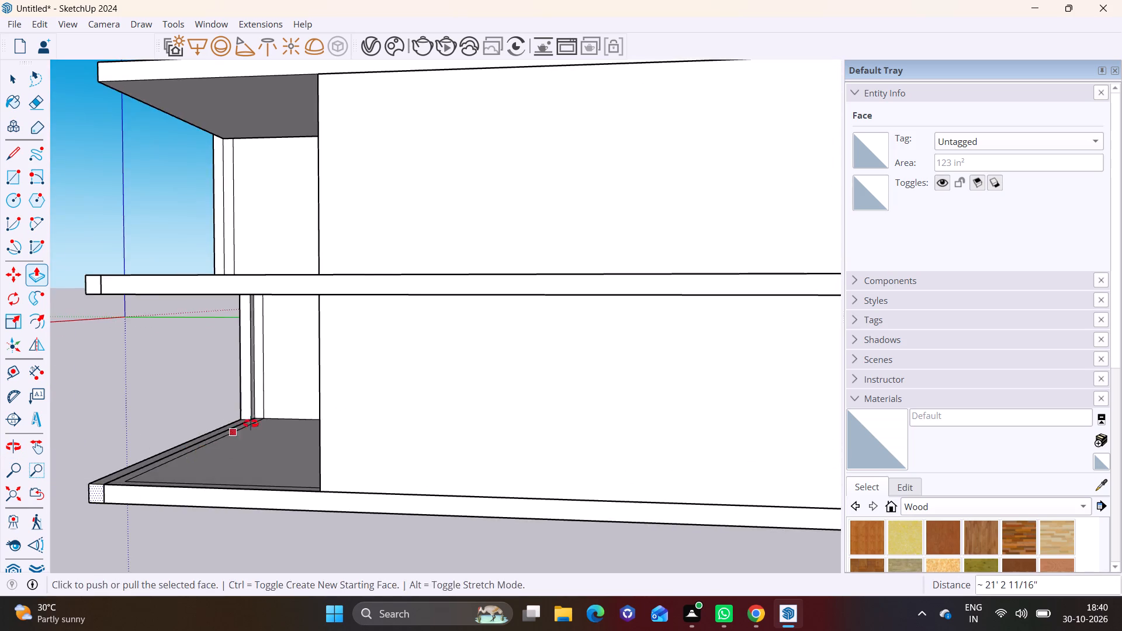
Push/Pull the end face of the ground slab's front band about 1' out past the slab's far corner.
shift+middle_drag(251, 424, 514, 341)
scroll(459, 373, up, 3)
middle_drag(489, 373, 432, 400)
scroll(442, 400, up, 3)
click(415, 393)
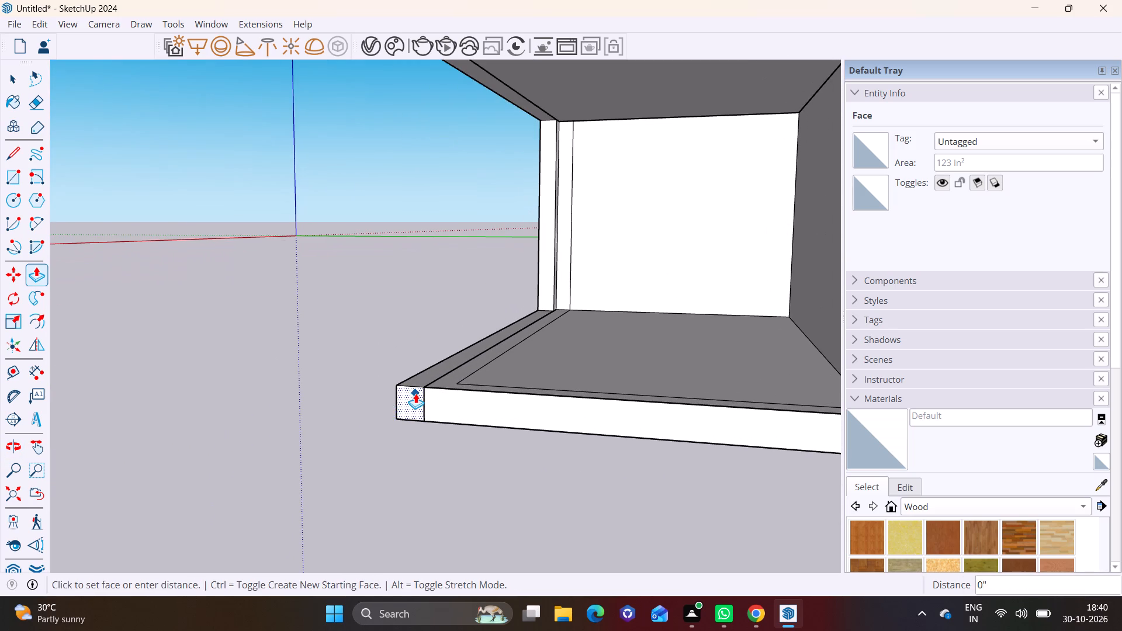
click(404, 402)
Draw a 1' by 1' rectangle on the inner side of the stub projecting past the ground slab's corner.
scroll(447, 399, up, 1)
middle_drag(447, 399, 299, 397)
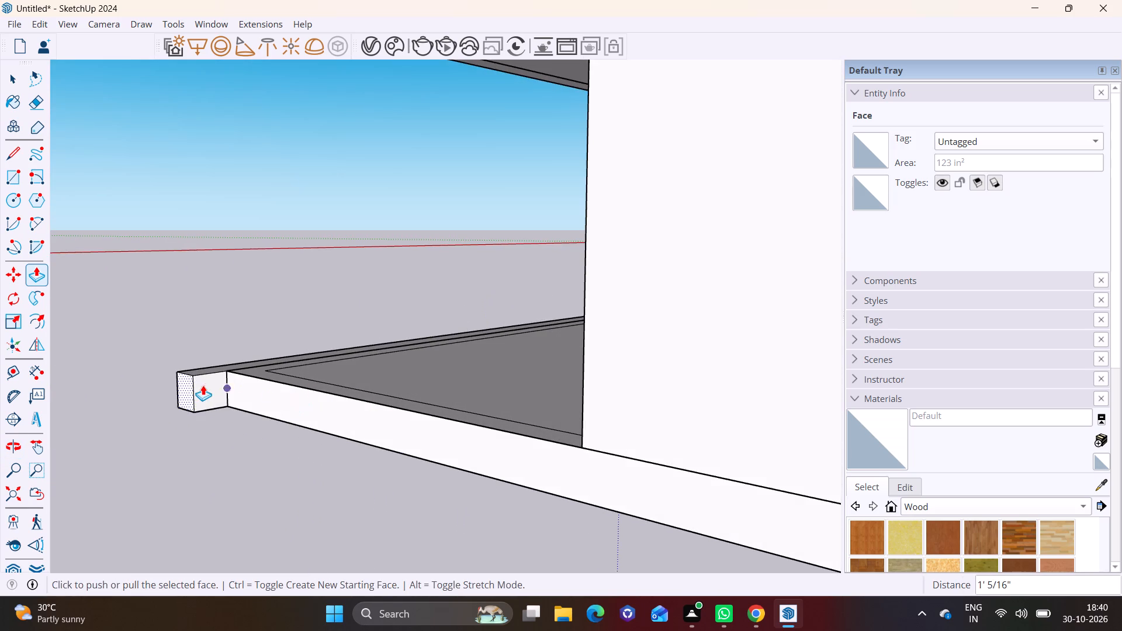
scroll(203, 385, up, 2)
click(7, 181)
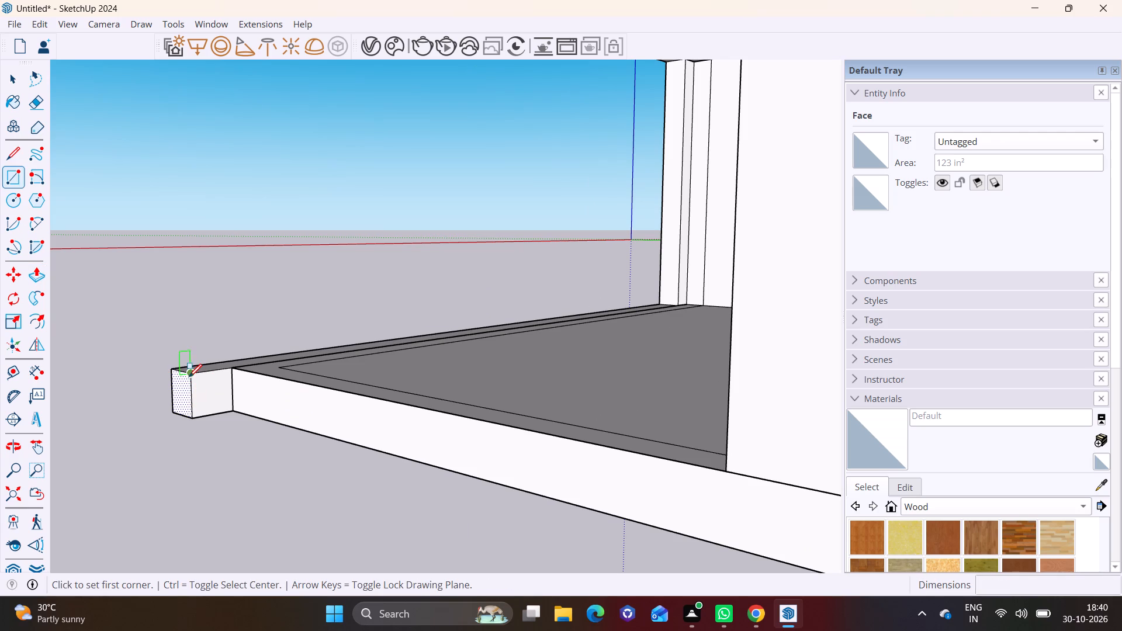
click(191, 376)
click(230, 416)
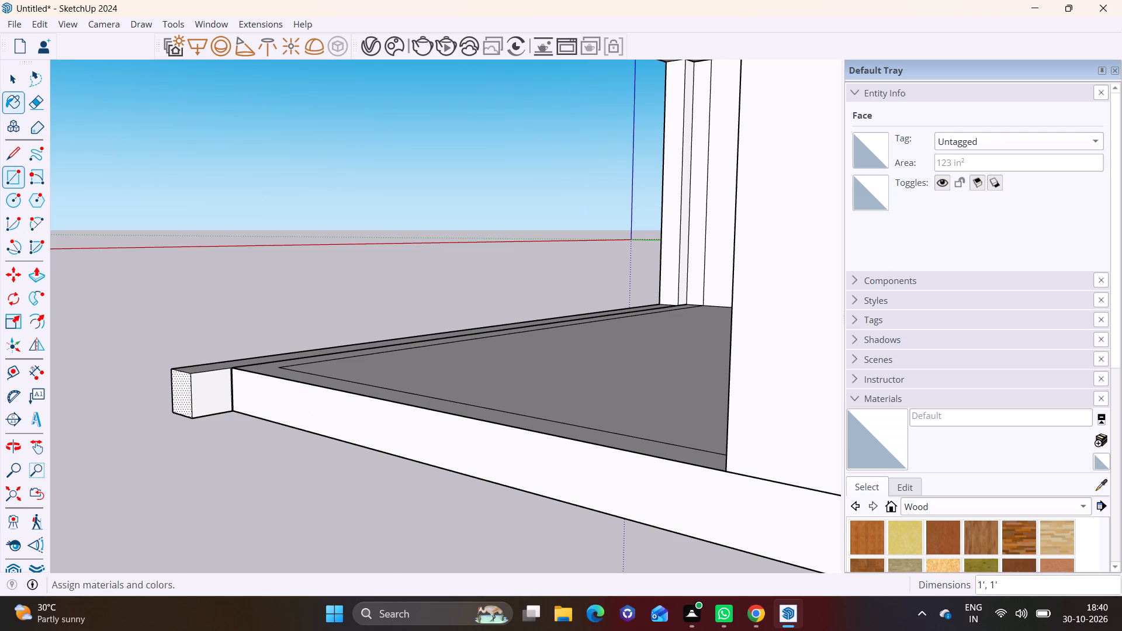
Push/Pull the 1' square face along the ground slab's adjoining side edge up to the start of the side wall.
click(11, 72)
click(200, 387)
click(32, 279)
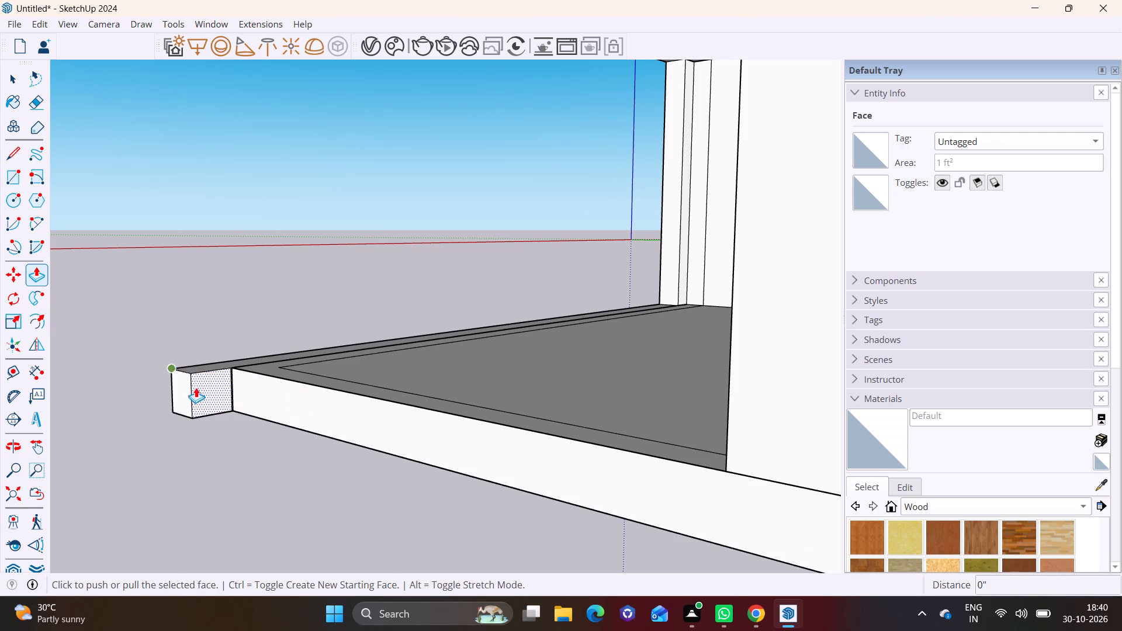
click(201, 393)
scroll(386, 404, down, 6)
middle_drag(509, 446, 440, 429)
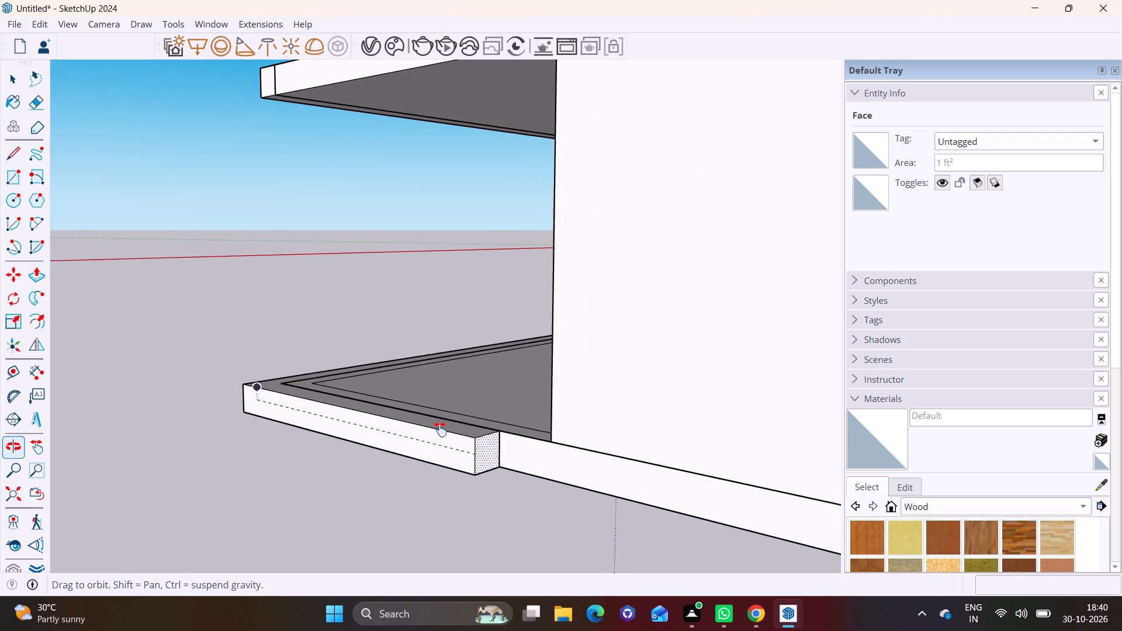
middle_drag(440, 429, 439, 429)
click(514, 386)
Push/Pull the end face of the first-floor slab's front band about 7 5/8" out past the slab's corner.
shift+middle_drag(317, 246, 312, 416)
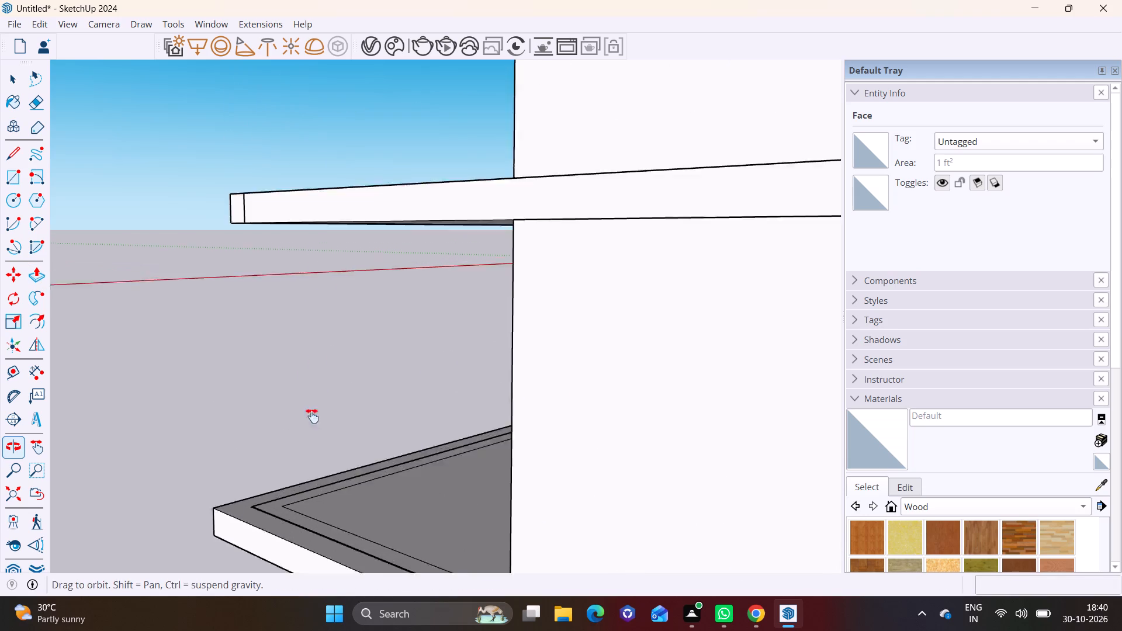
shift+middle_drag(312, 416, 312, 478)
scroll(223, 331, up, 5)
key(space)
click(235, 338)
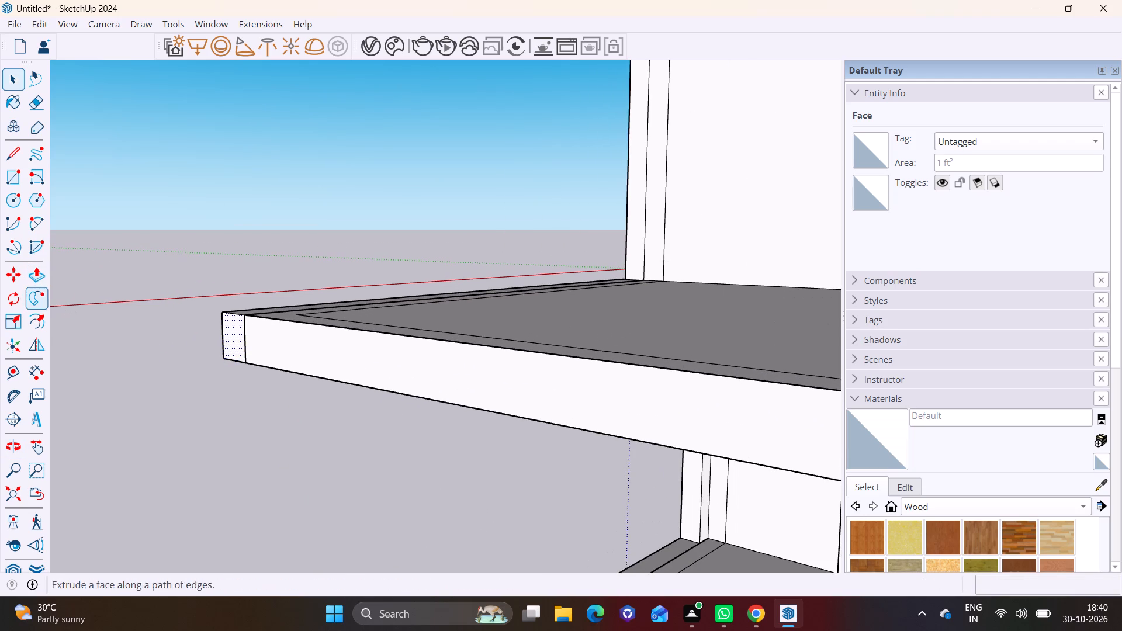
click(36, 263)
click(30, 270)
click(228, 331)
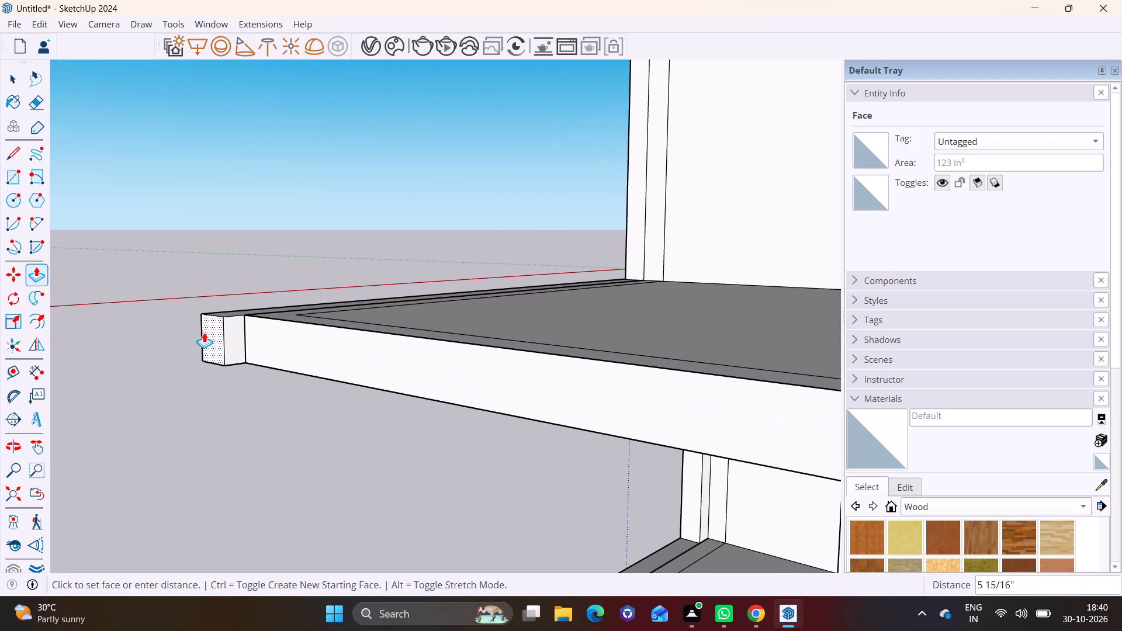
click(200, 335)
Draw a 7 5/8" by 1' rectangle on the inner side of the stub projecting past the first-floor slab's corner.
click(18, 183)
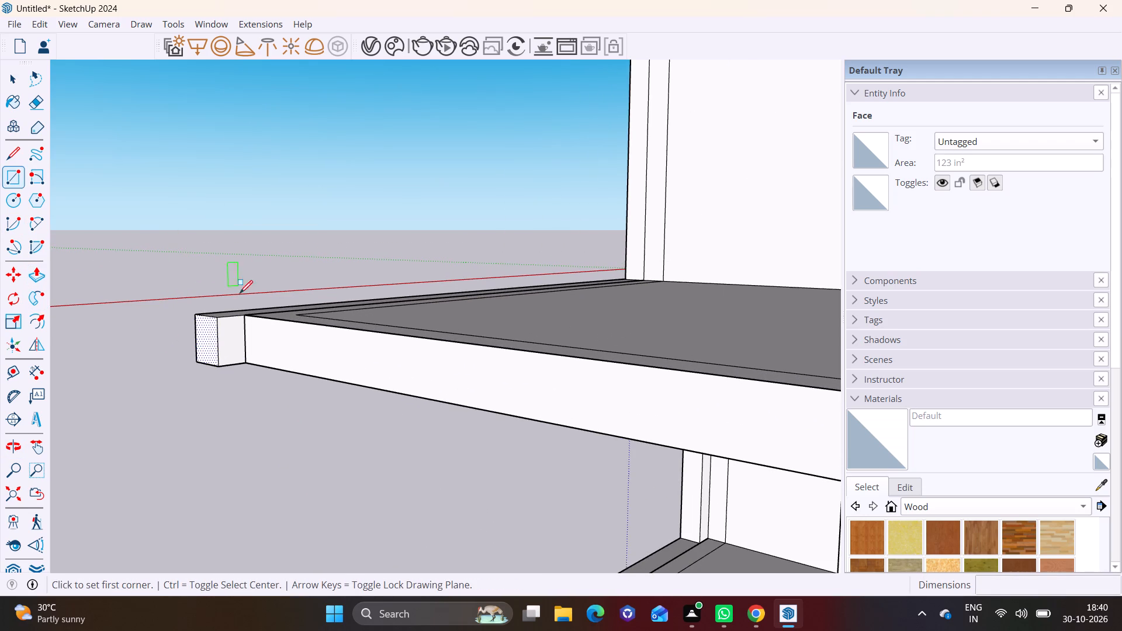
click(217, 323)
click(244, 359)
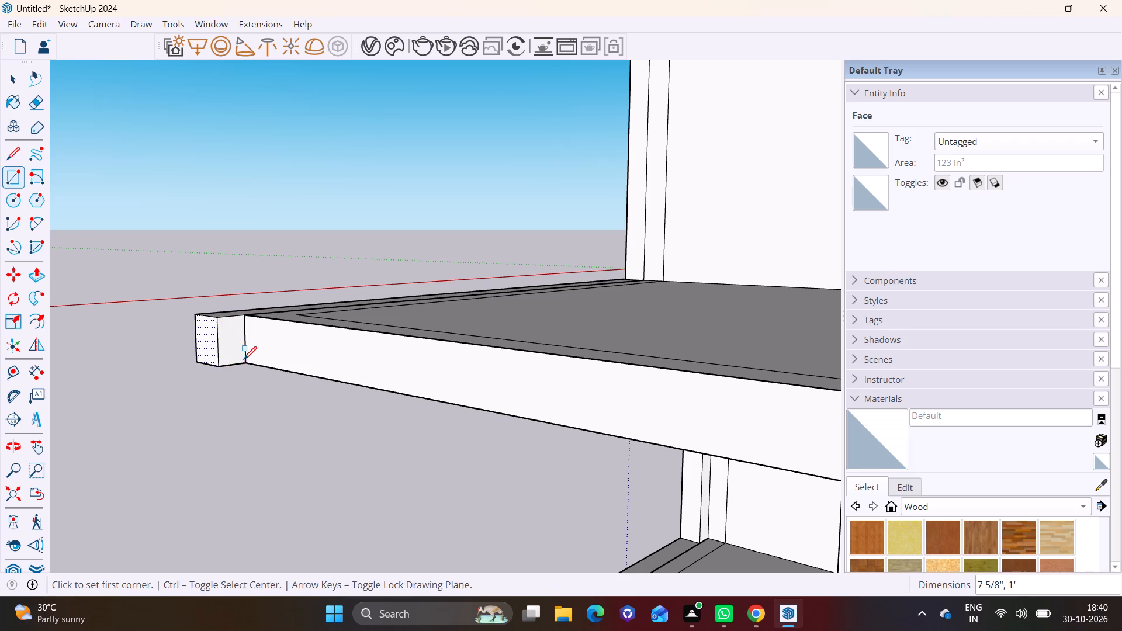
Push/Pull the 7 5/8" by 1' face about 11' 8 1/2" along the first-floor slab's side edge to the side wall.
click(31, 280)
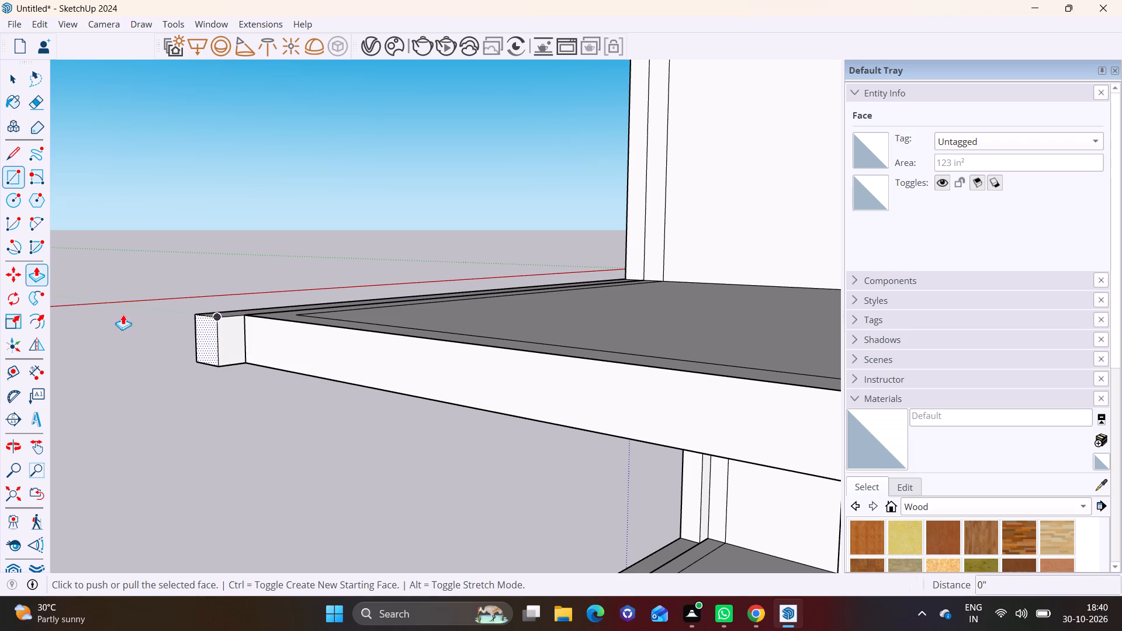
key(space)
click(233, 344)
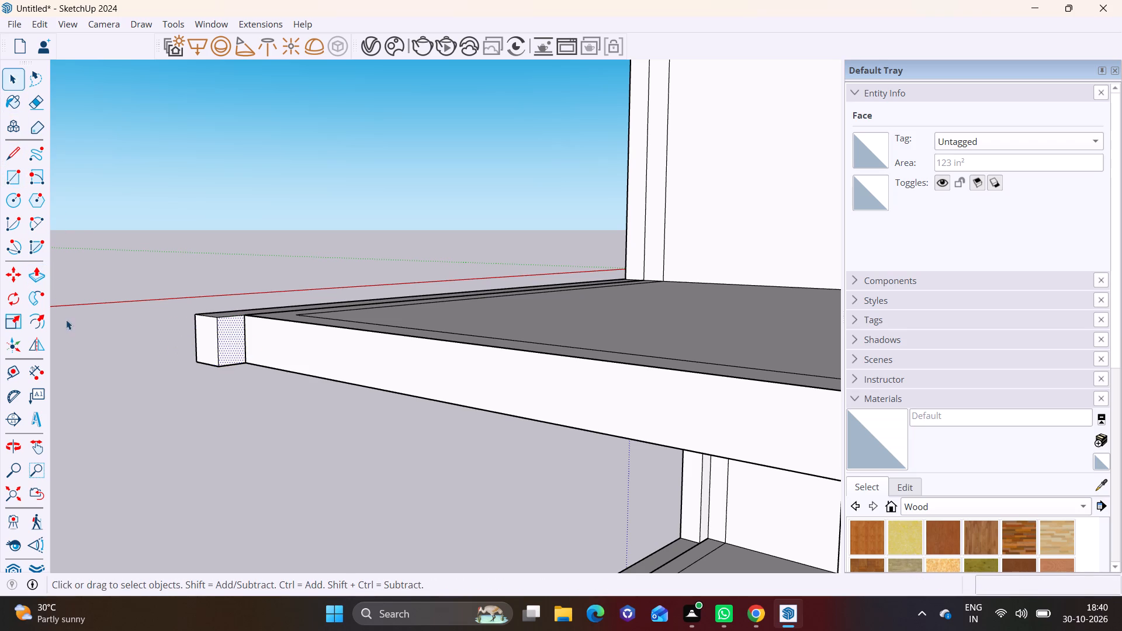
click(33, 270)
click(227, 340)
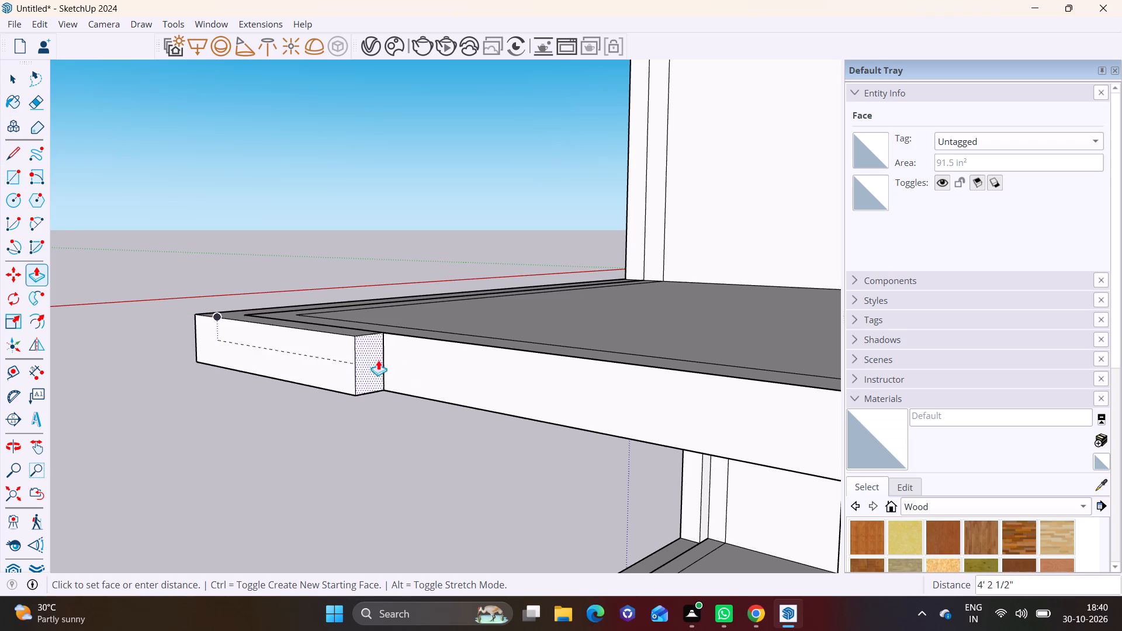
scroll(465, 374, down, 8)
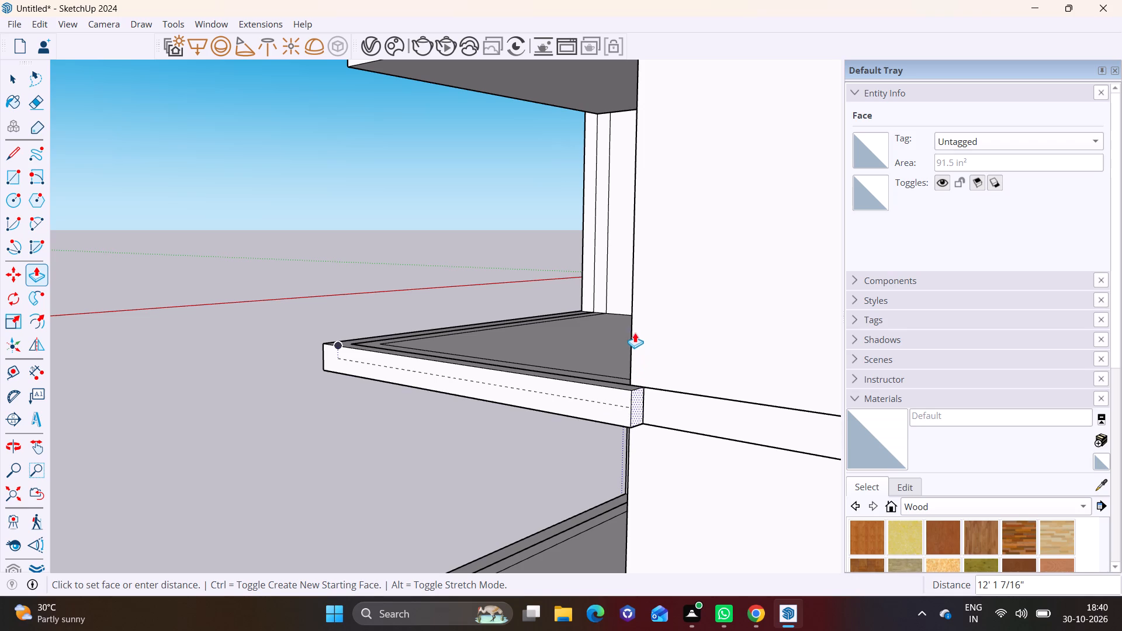
click(635, 332)
Examine the new side bands on the ground and first-floor slabs and where they end at the side wall.
shift+middle_drag(524, 439, 430, 338)
middle_drag(566, 431, 647, 445)
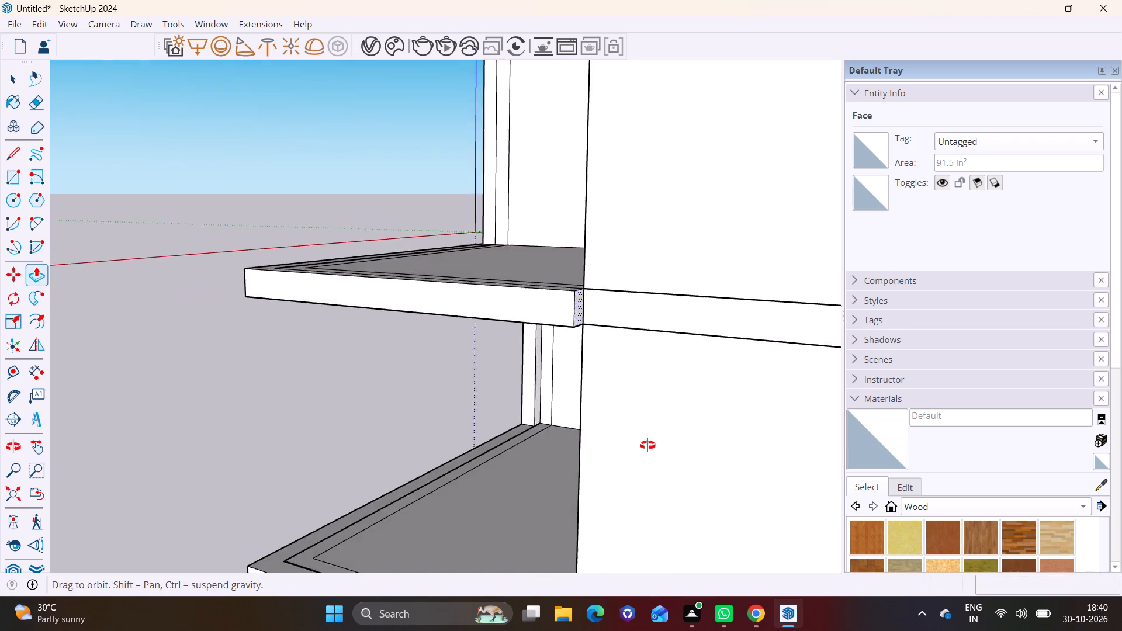
middle_drag(647, 445, 813, 413)
middle_drag(597, 376, 470, 235)
middle_drag(444, 358, 257, 379)
scroll(206, 420, up, 3)
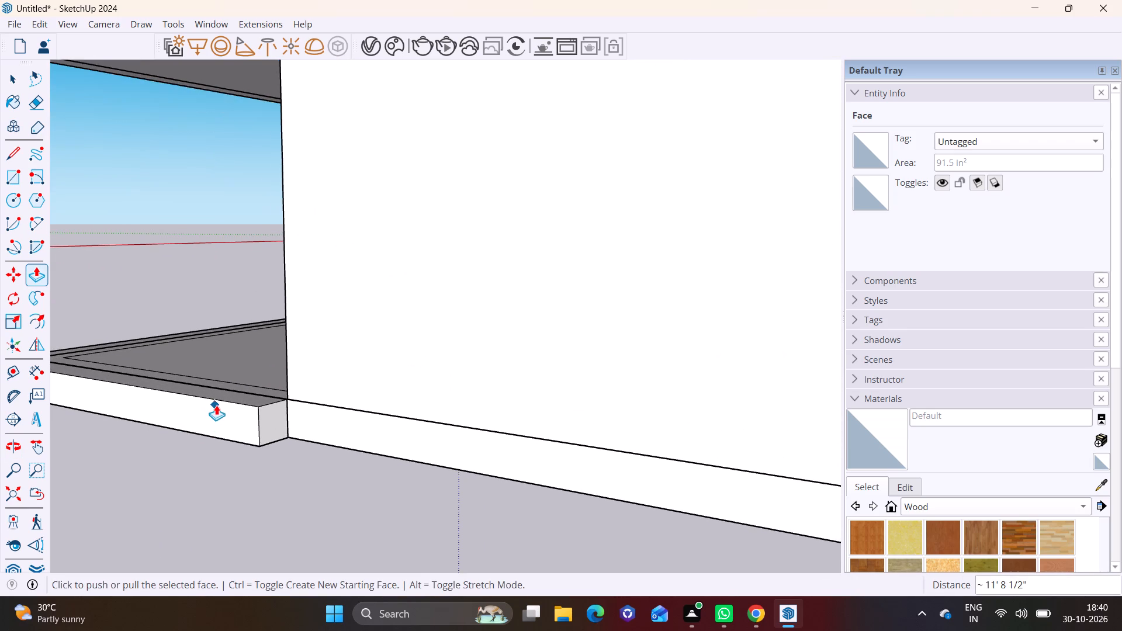
middle_drag(216, 405, 297, 474)
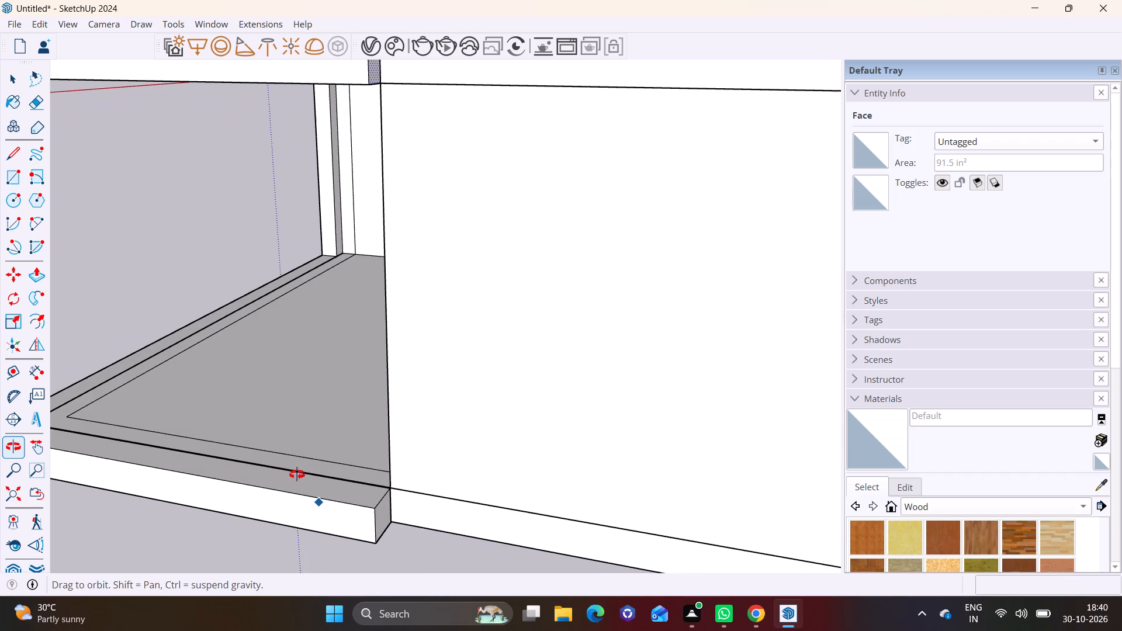
middle_drag(297, 474, 298, 474)
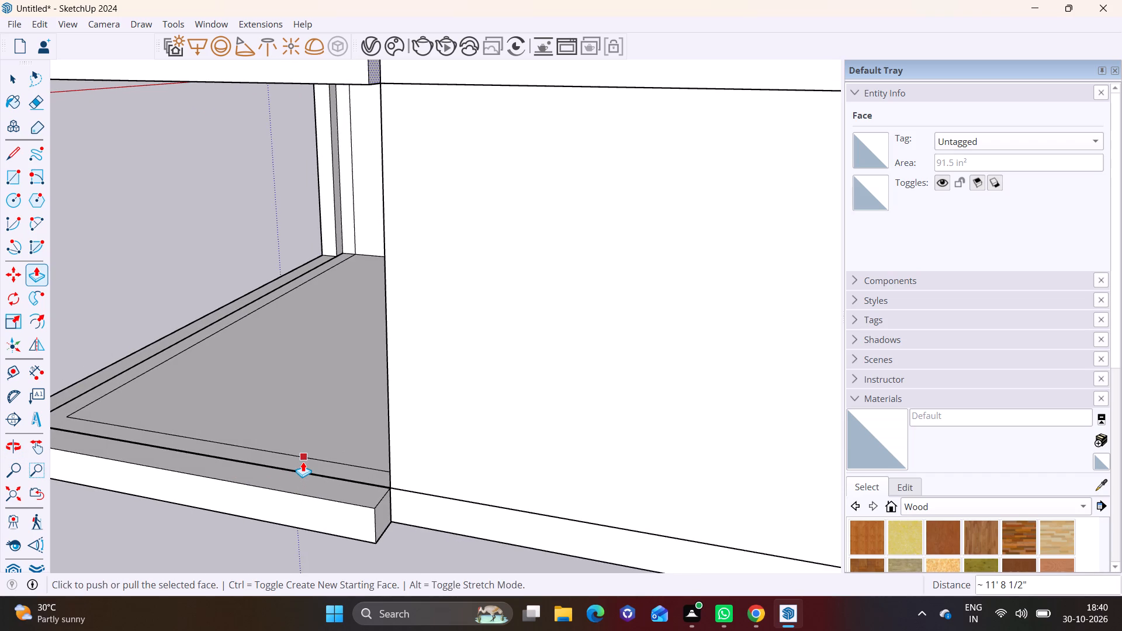
scroll(307, 406, down, 3)
middle_drag(288, 426, 594, 441)
scroll(407, 408, down, 2)
middle_drag(410, 406, 427, 408)
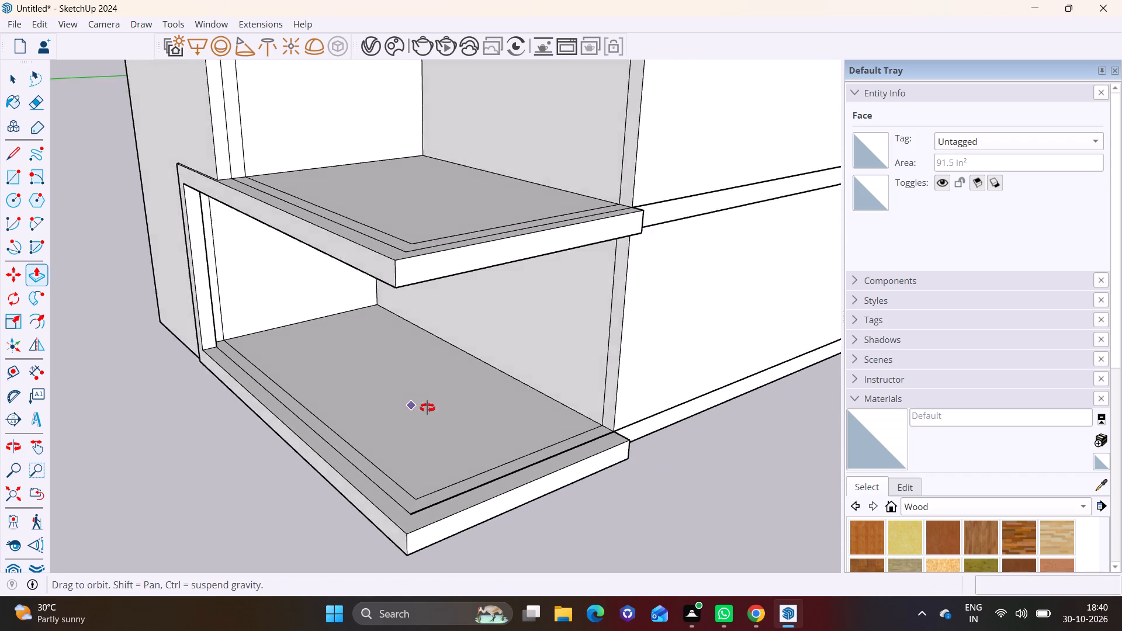
middle_drag(427, 408, 550, 338)
middle_drag(511, 352, 418, 415)
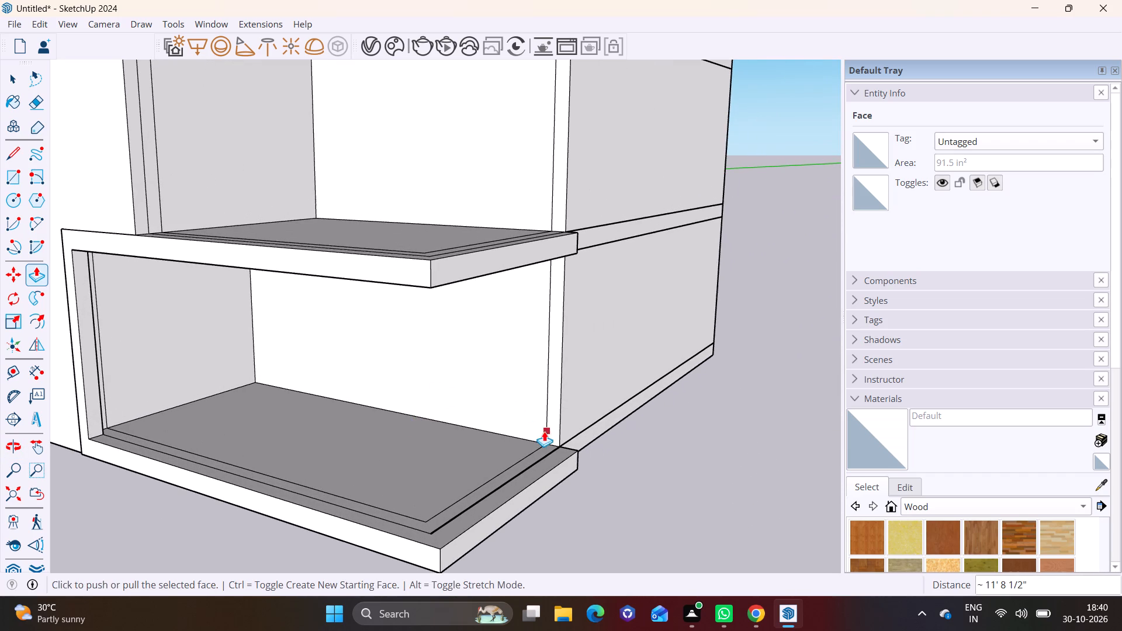
Push/Pull the end face of the ground slab's side band about 7 11/16" further along the side wall.
scroll(541, 378, up, 3)
middle_drag(538, 415, 491, 233)
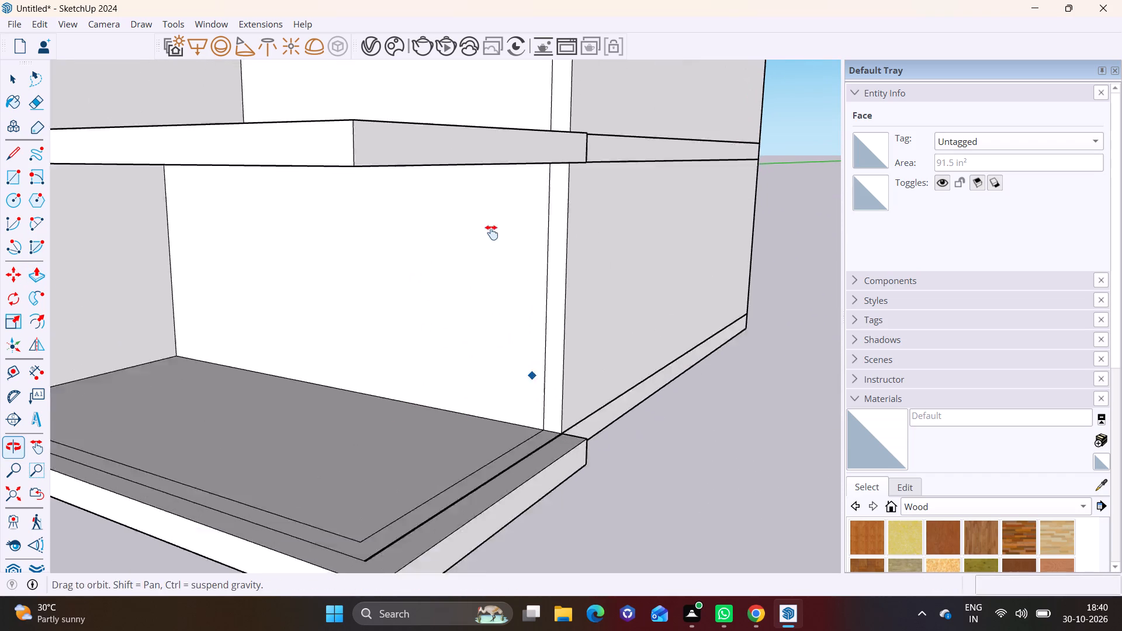
middle_drag(491, 233, 490, 220)
middle_drag(562, 267, 181, 383)
scroll(385, 367, up, 6)
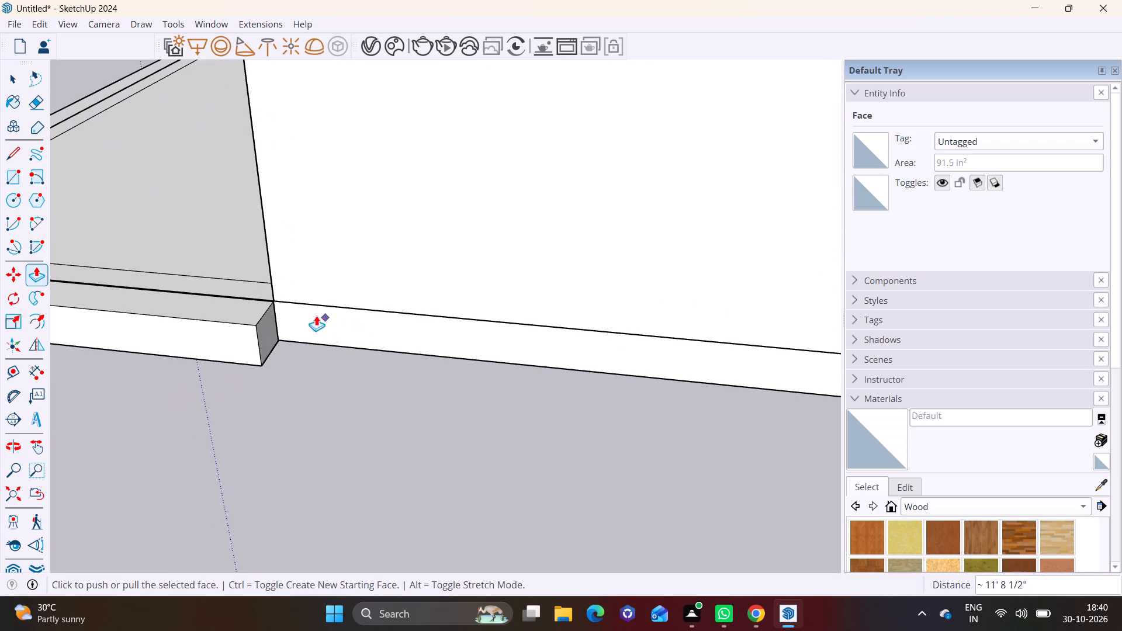
key(space)
click(266, 327)
click(39, 274)
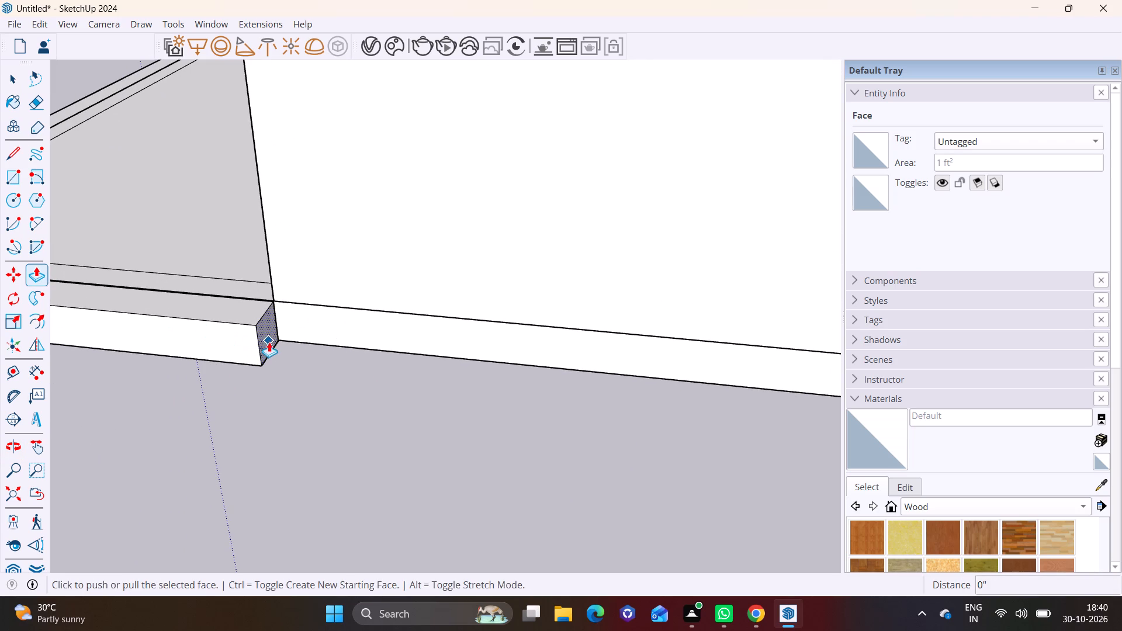
click(269, 339)
click(298, 337)
Draw a 1' line across the top of the ground side band, starting at the wall's corner.
click(13, 147)
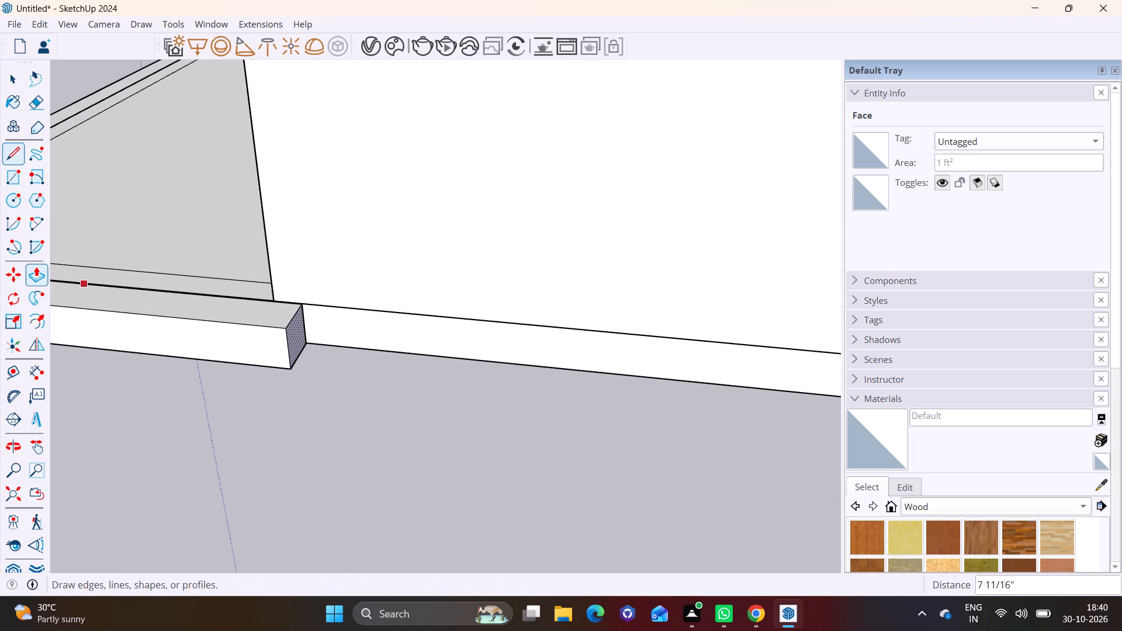
click(274, 303)
click(261, 330)
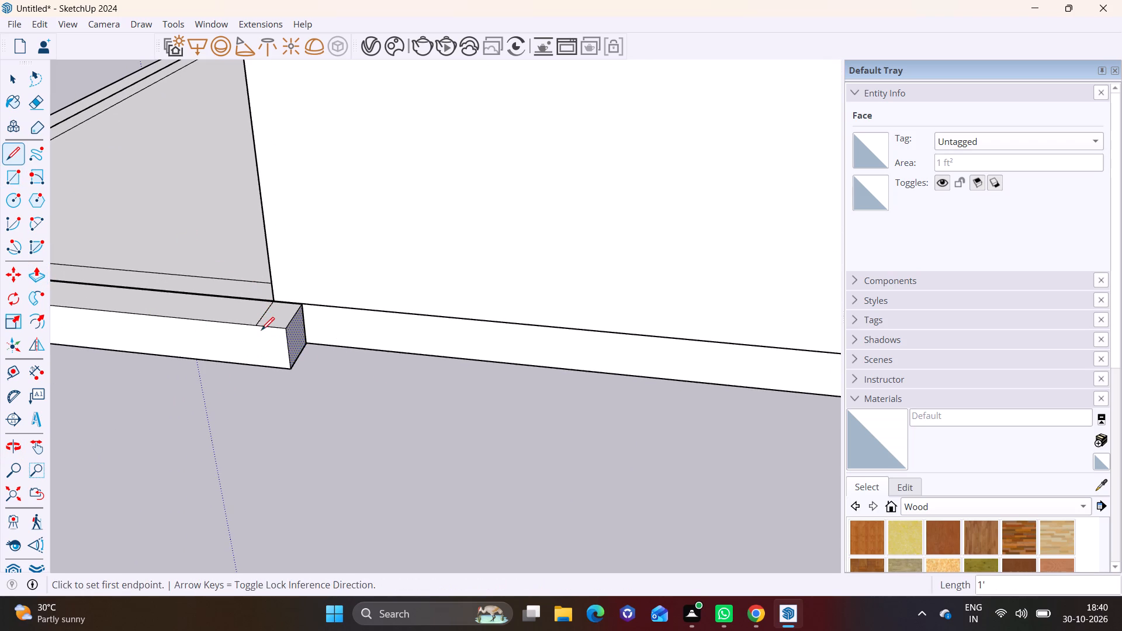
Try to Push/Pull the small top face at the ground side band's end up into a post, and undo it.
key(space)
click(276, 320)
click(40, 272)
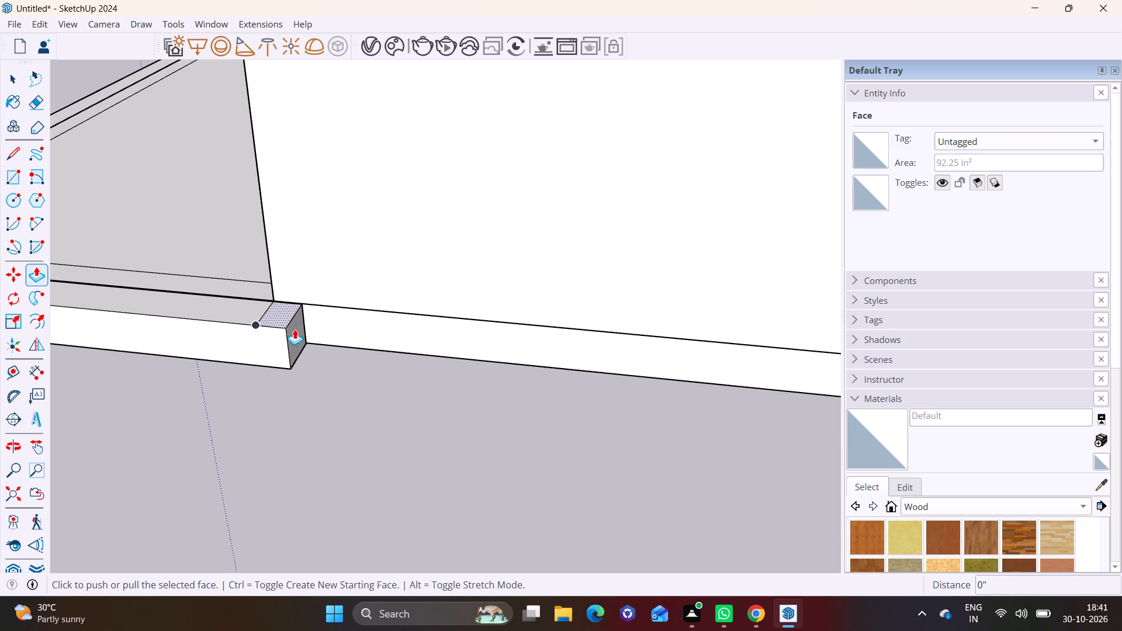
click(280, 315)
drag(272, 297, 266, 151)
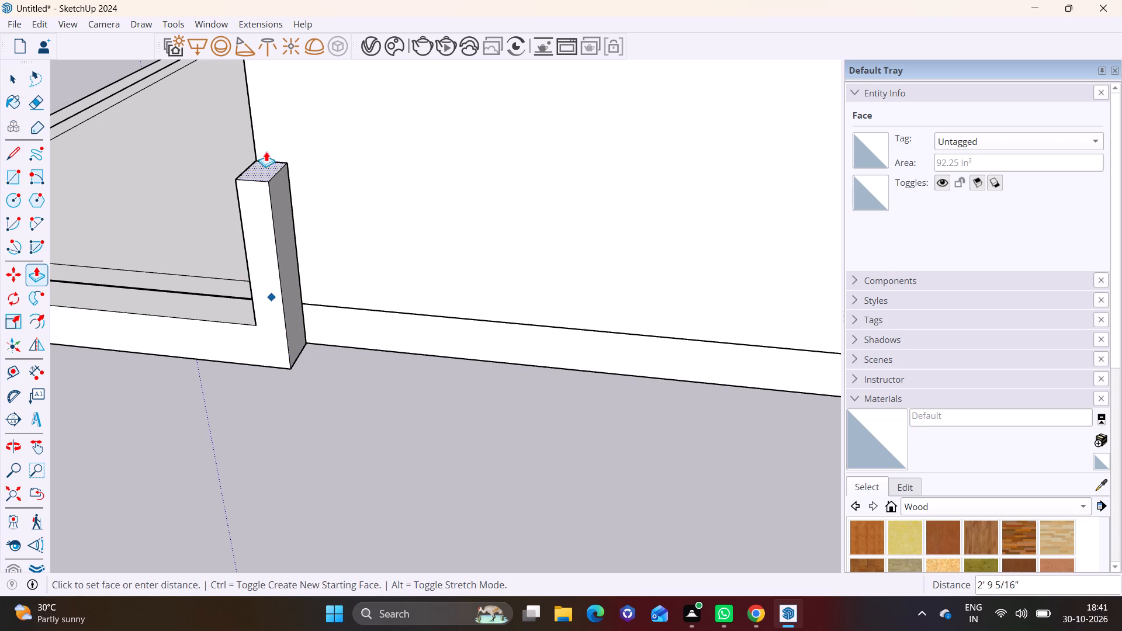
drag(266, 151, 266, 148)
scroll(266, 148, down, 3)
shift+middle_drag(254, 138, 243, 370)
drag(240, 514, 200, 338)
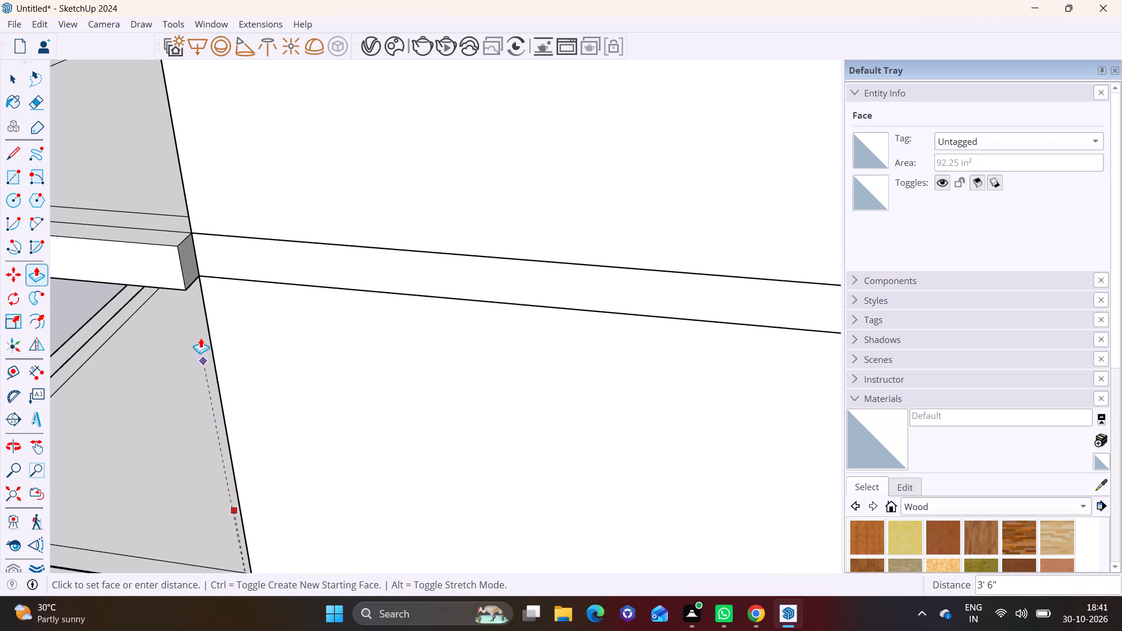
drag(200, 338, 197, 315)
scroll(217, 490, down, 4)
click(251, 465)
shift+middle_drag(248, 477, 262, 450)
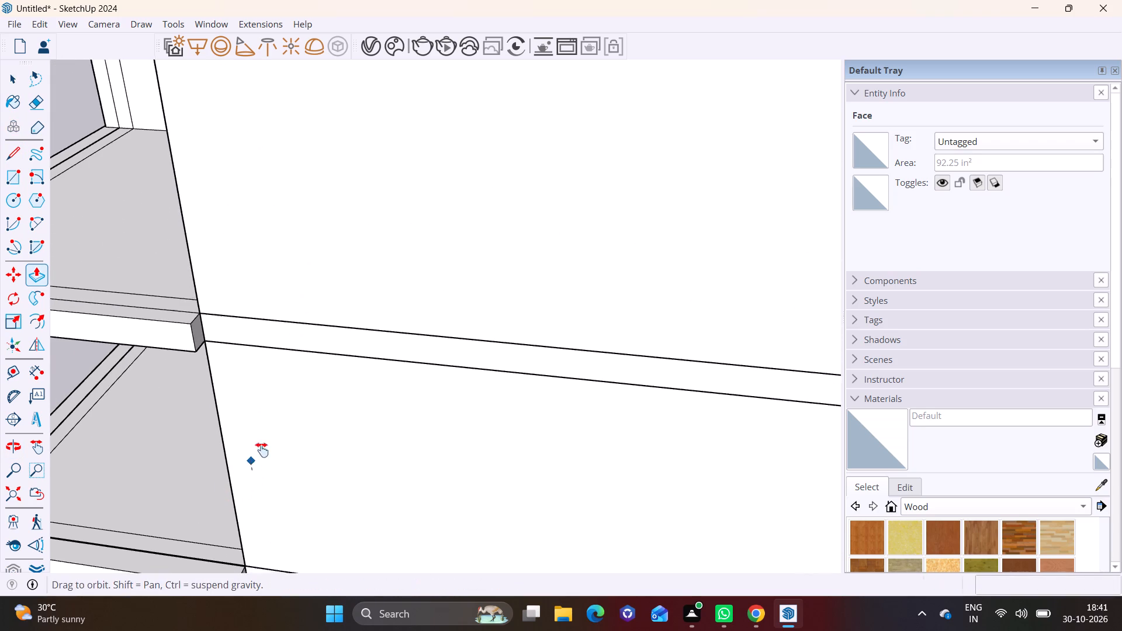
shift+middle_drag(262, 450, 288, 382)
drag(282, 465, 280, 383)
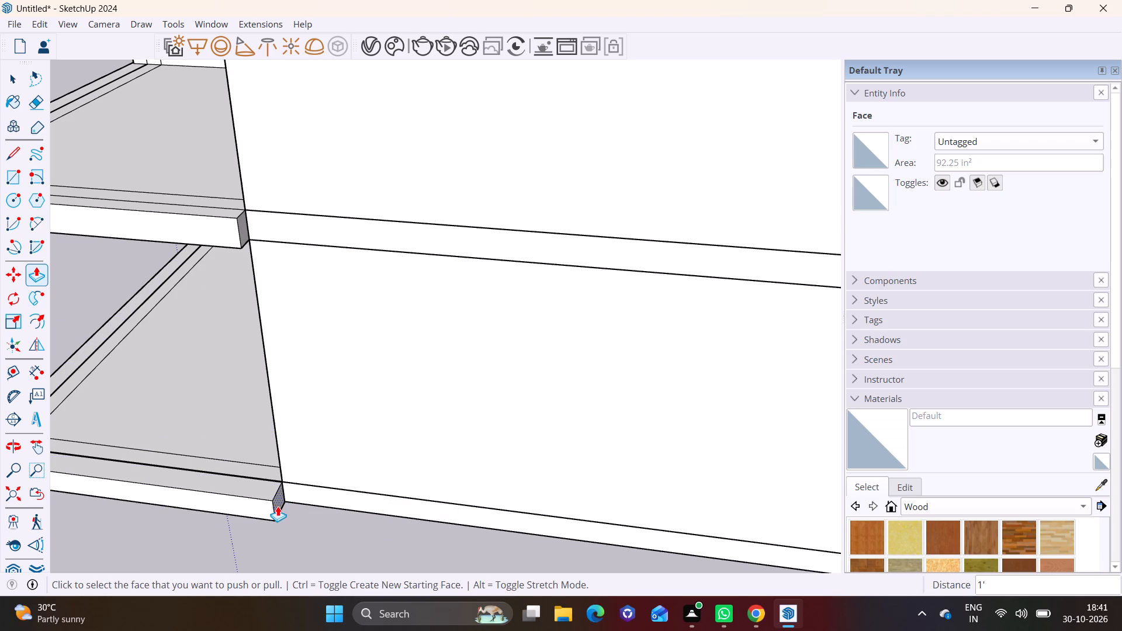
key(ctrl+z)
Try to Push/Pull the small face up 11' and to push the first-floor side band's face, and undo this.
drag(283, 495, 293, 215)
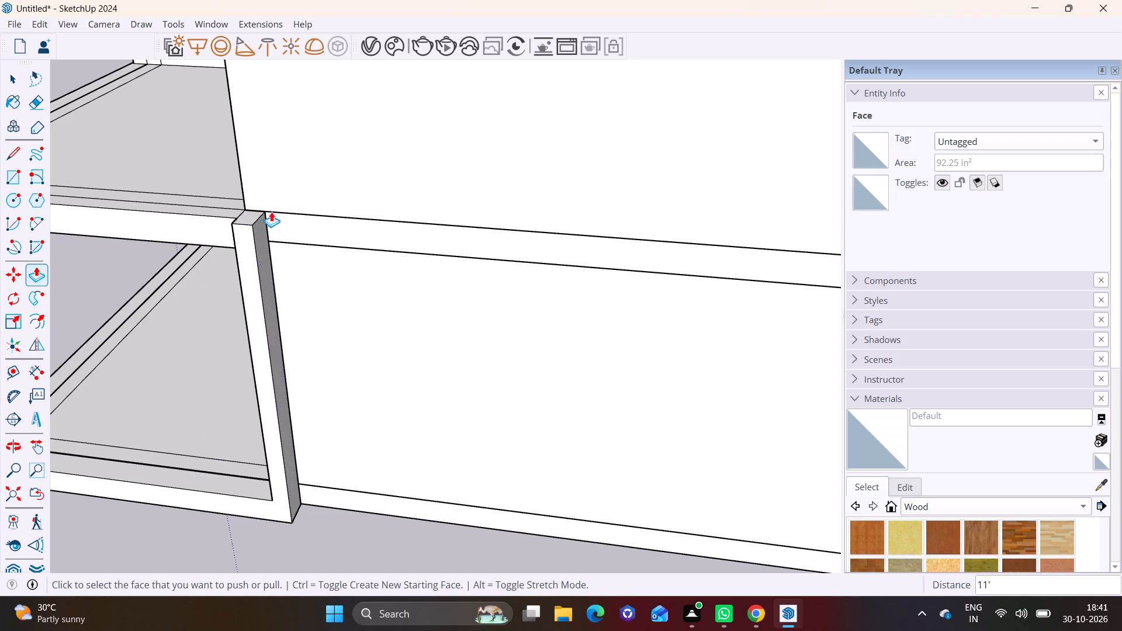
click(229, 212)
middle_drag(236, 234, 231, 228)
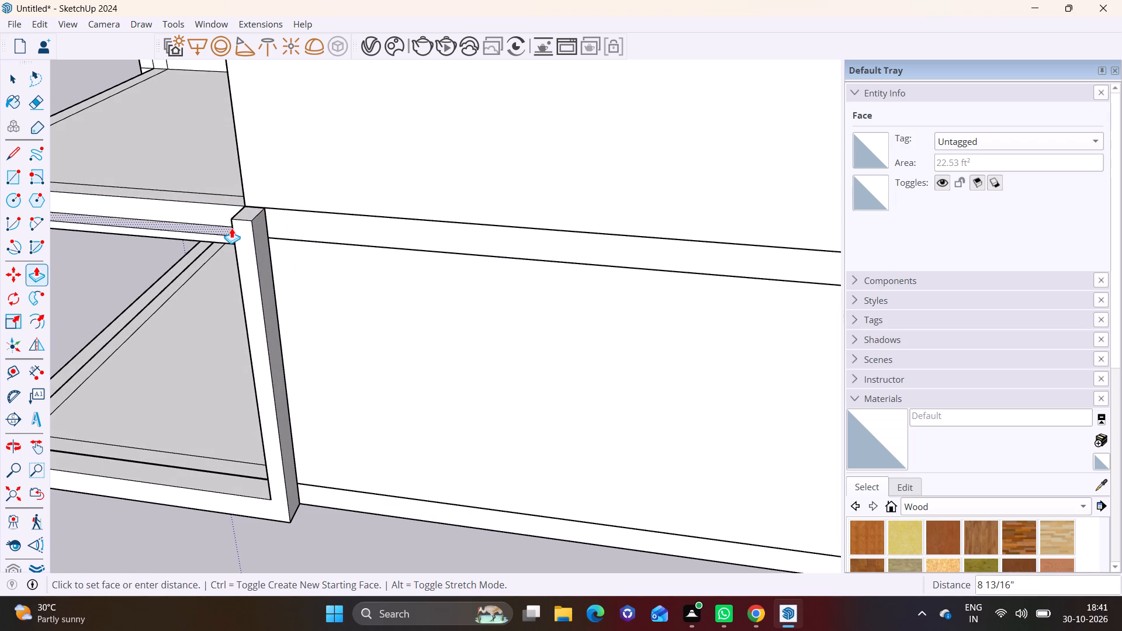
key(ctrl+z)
Push/Pull the small top face at the ground side band's end up 11' to the top of the first-floor slab.
middle_drag(226, 229, 340, 221)
drag(362, 516, 363, 355)
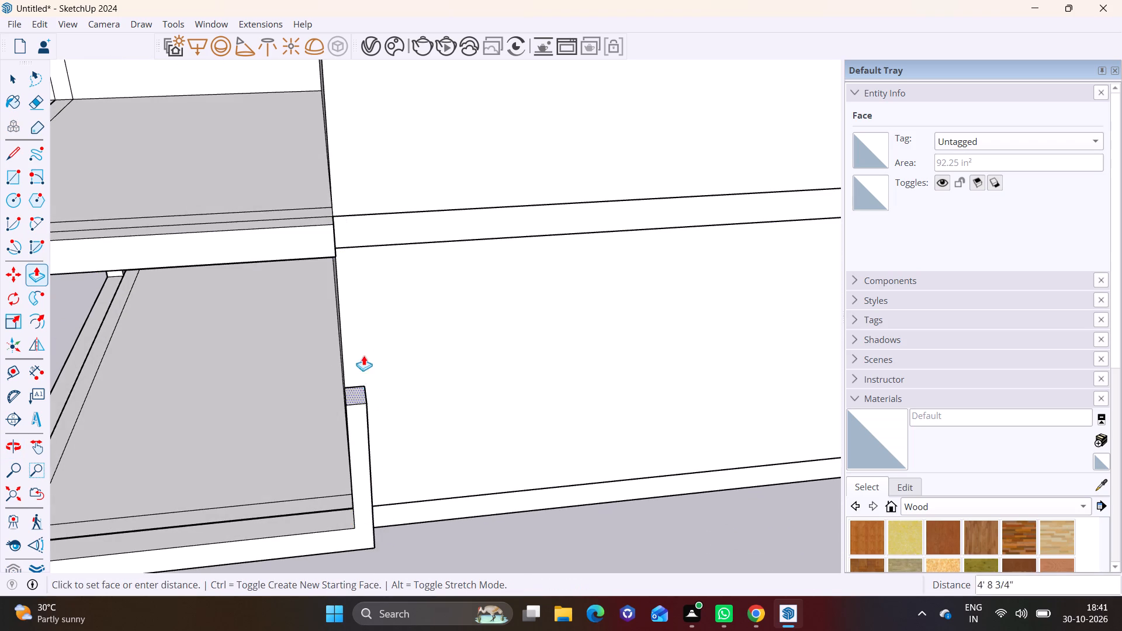
drag(363, 355, 323, 225)
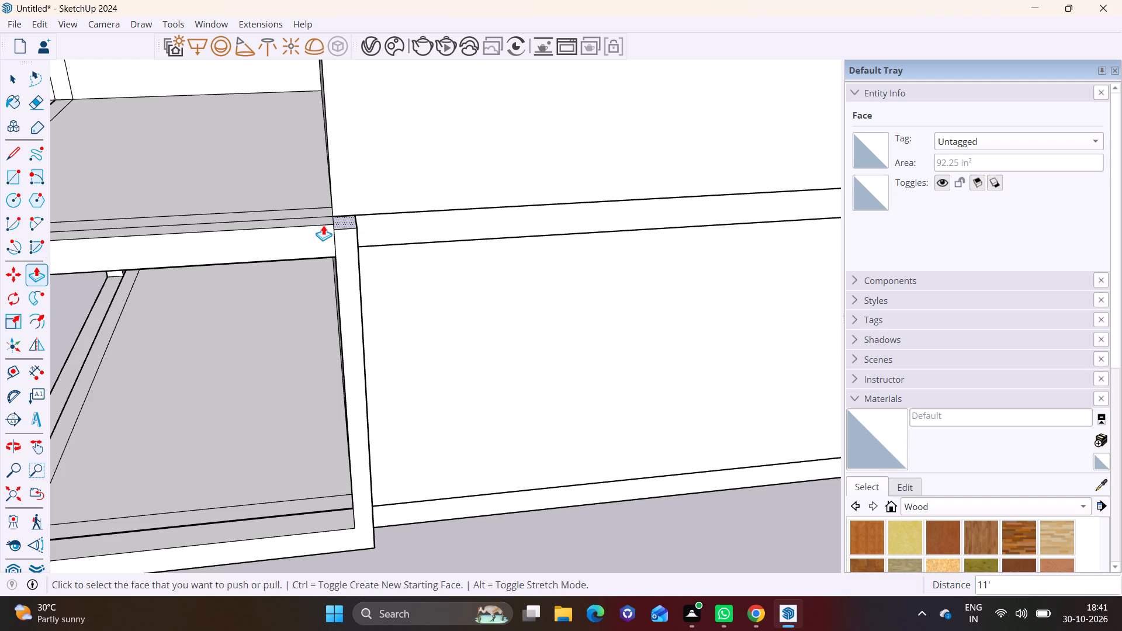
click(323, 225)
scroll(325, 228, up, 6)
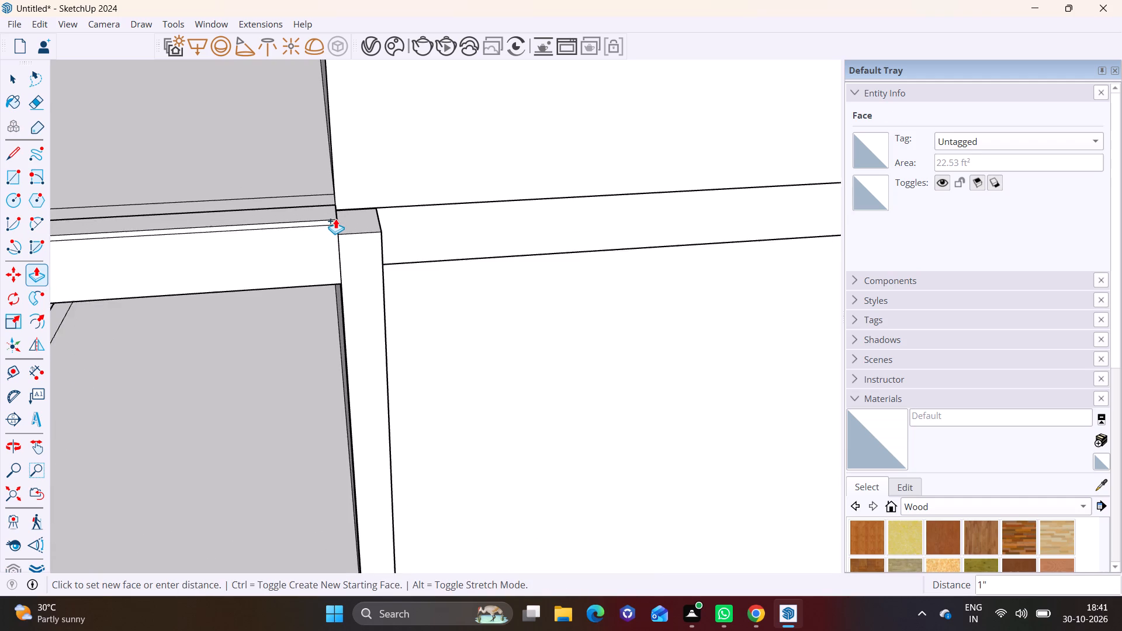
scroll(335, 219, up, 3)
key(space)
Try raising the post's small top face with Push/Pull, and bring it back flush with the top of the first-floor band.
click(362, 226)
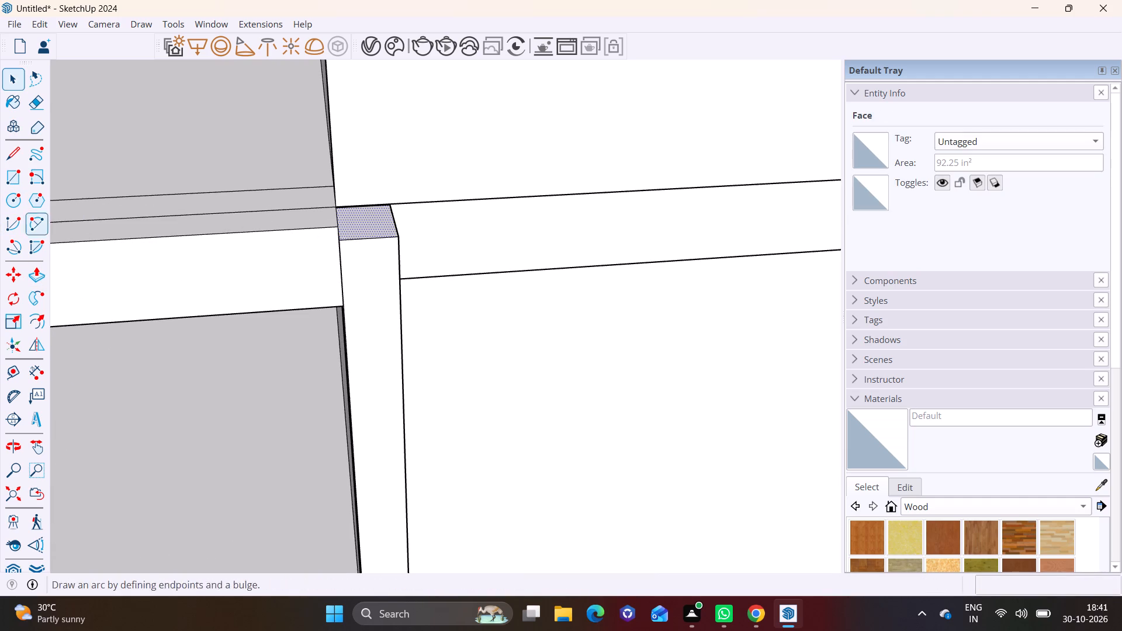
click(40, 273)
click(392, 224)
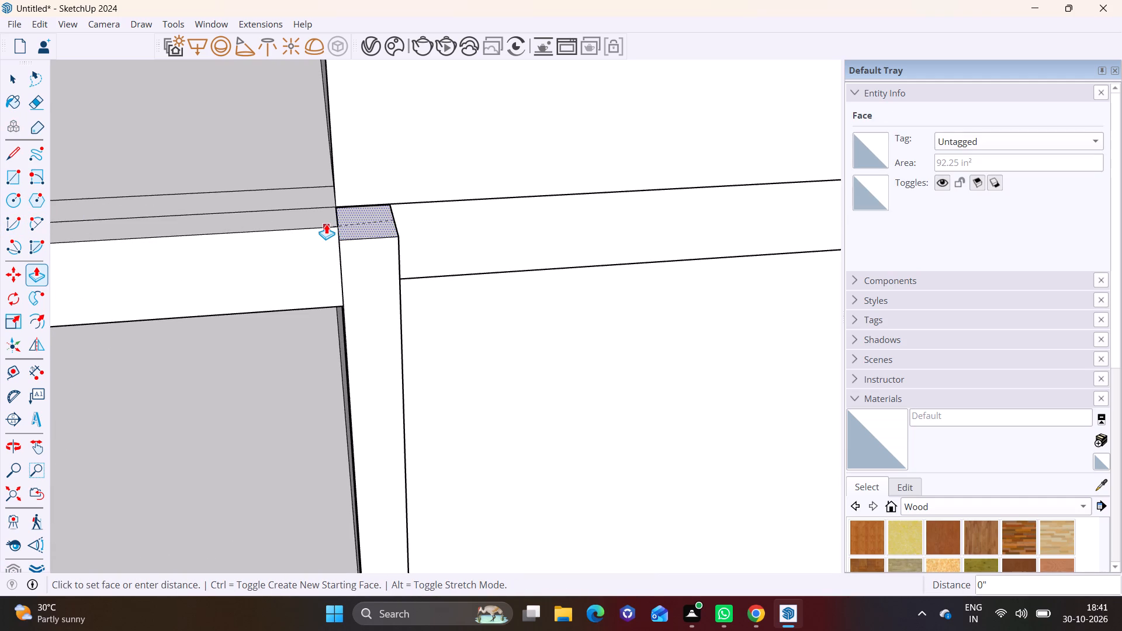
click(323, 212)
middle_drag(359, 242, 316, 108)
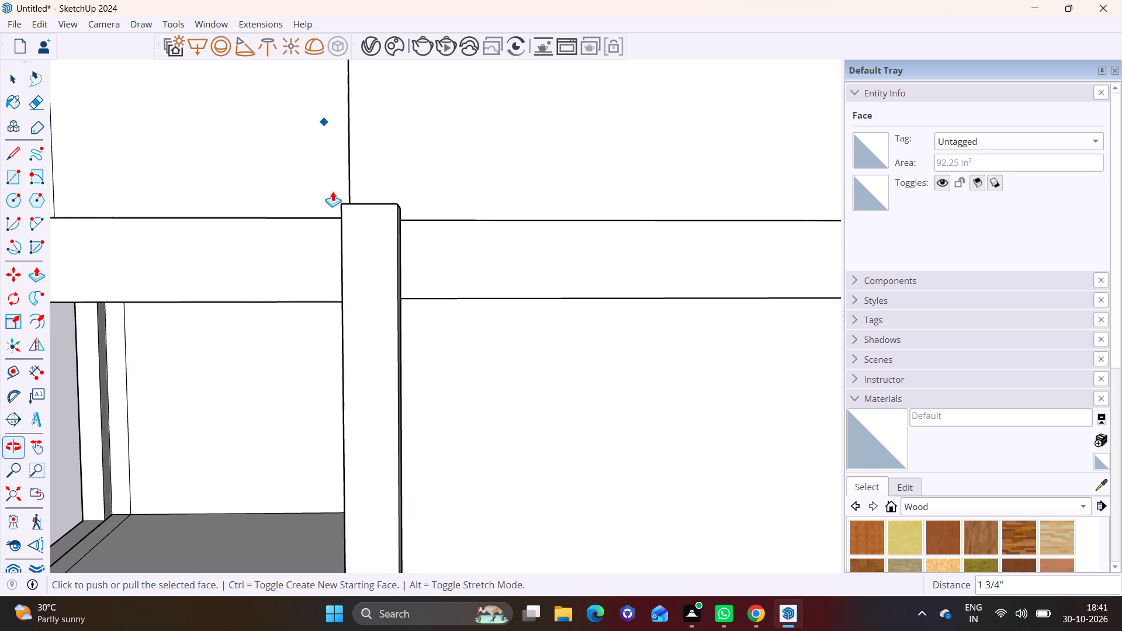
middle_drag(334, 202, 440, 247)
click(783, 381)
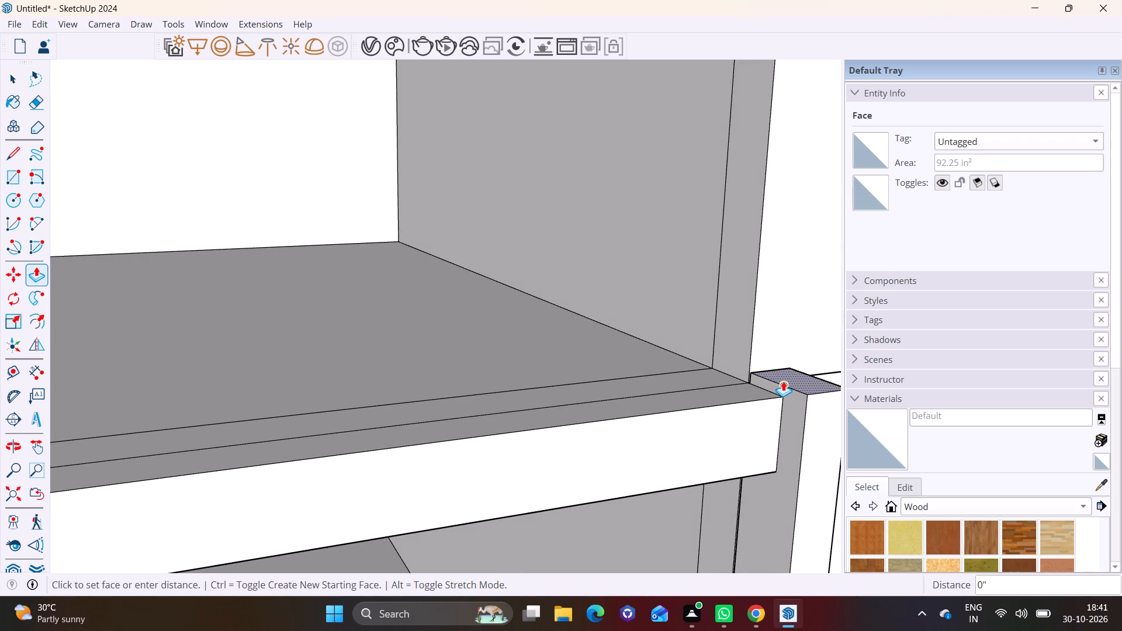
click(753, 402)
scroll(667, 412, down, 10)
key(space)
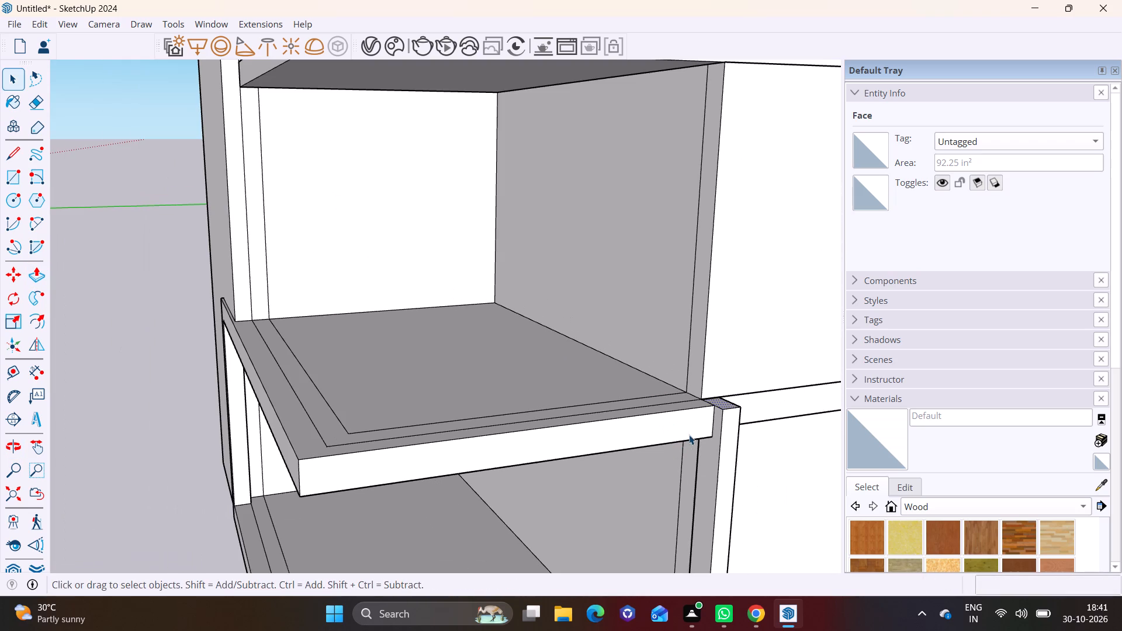
Push/Pull the projecting first-floor band's side face beside the post outward about 4 11/16", flush with the post's outer face.
shift+middle_drag(689, 435, 576, 247)
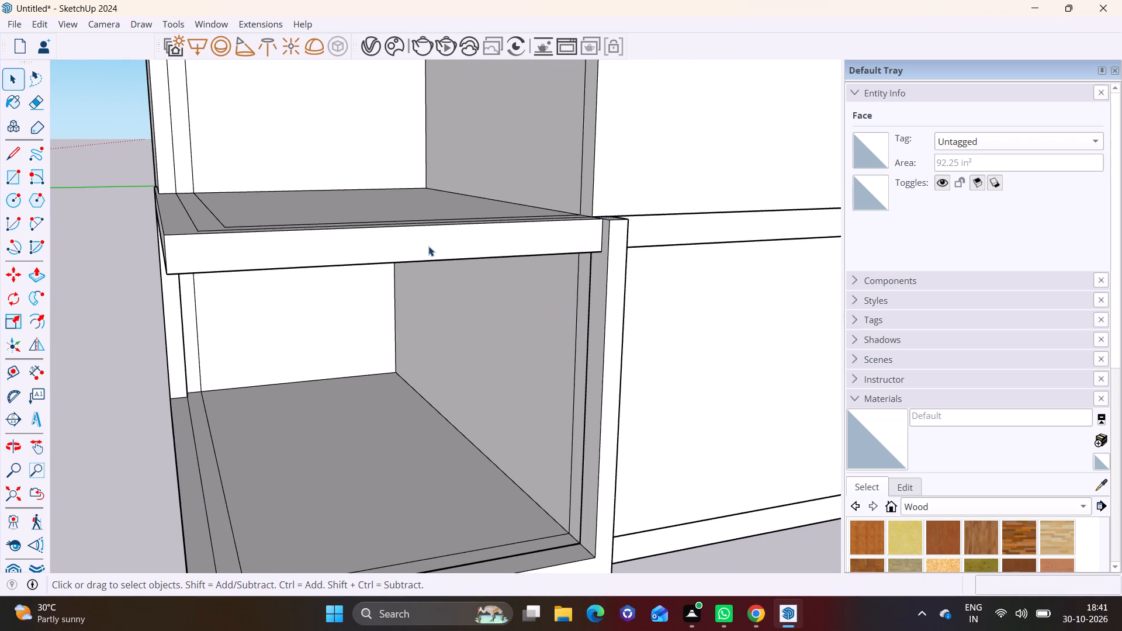
click(428, 246)
click(34, 279)
click(470, 234)
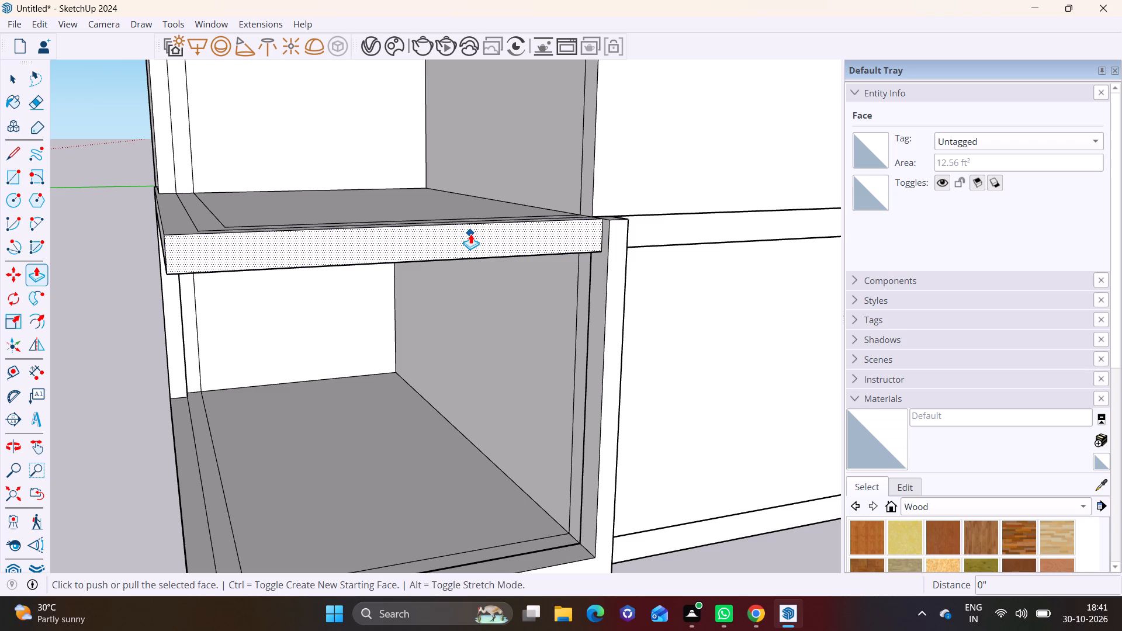
click(613, 338)
Push/Pull the joined outer face of the post and the ground band farther outward on the side of the frame.
scroll(535, 401, down, 2)
middle_drag(532, 408, 662, 359)
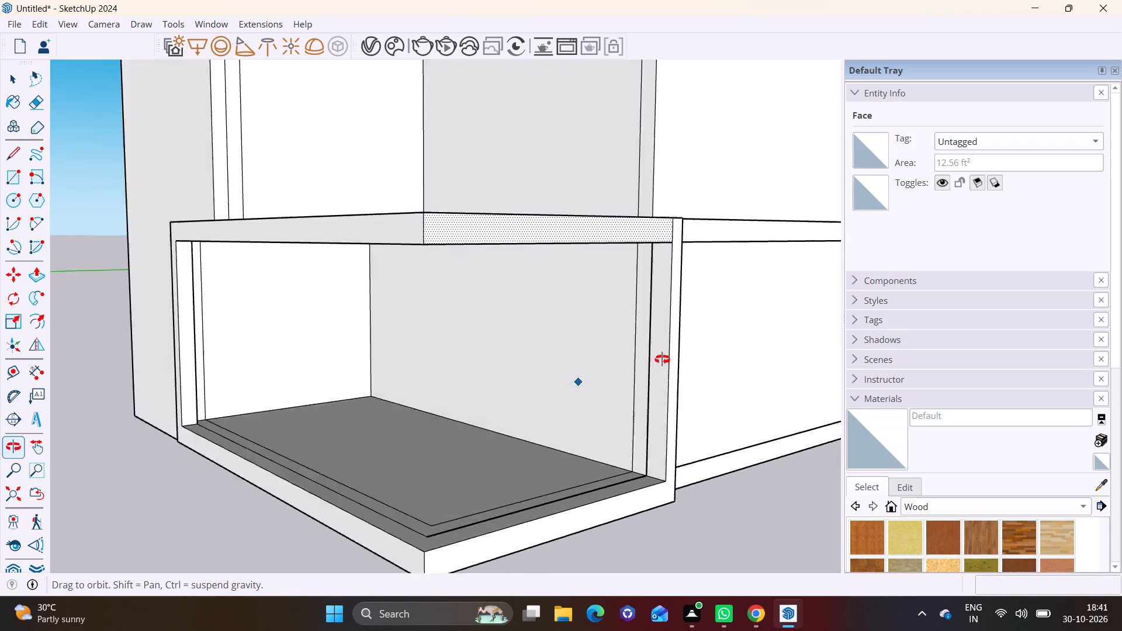
middle_drag(662, 359, 733, 328)
scroll(572, 298, down, 3)
middle_drag(570, 301, 680, 330)
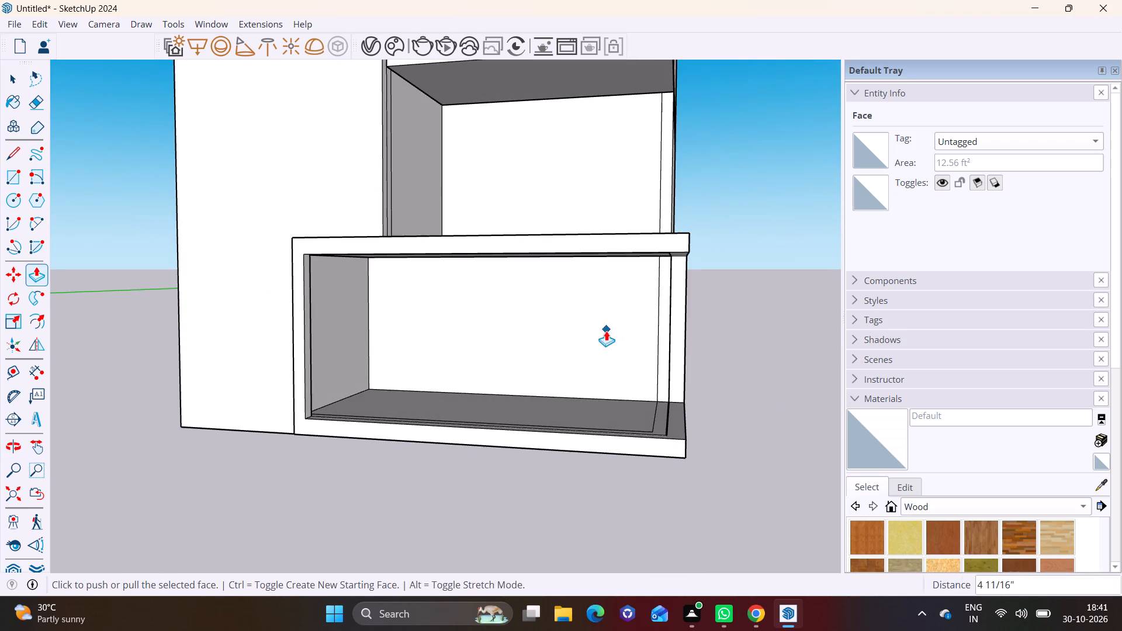
middle_drag(606, 331, 413, 316)
middle_drag(508, 288, 299, 299)
scroll(404, 268, up, 5)
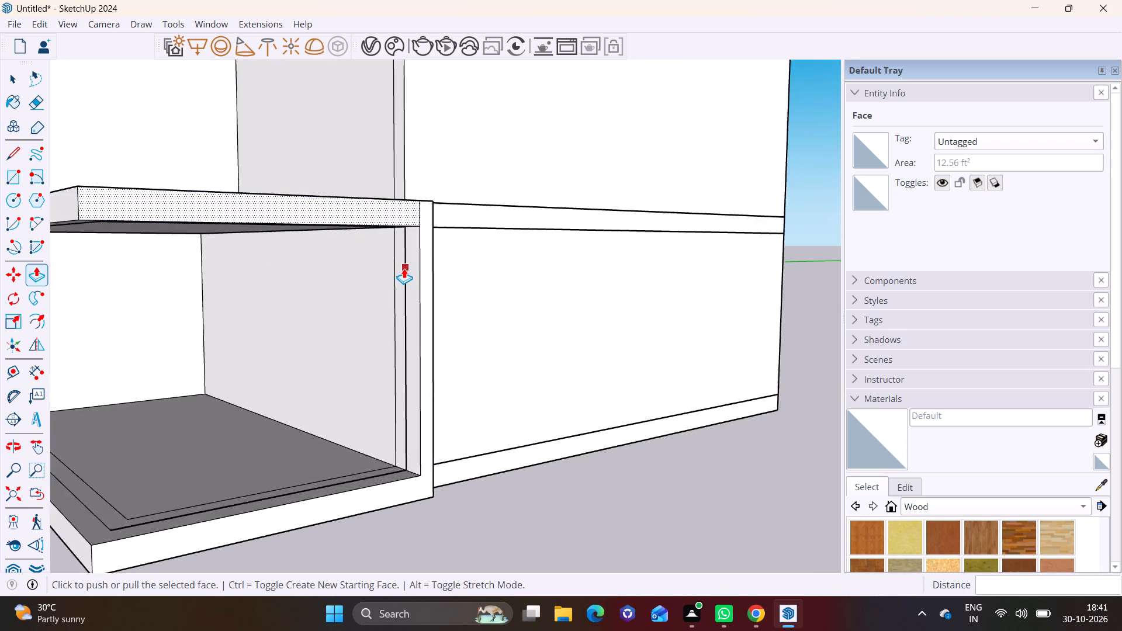
scroll(404, 268, up, 4)
key(space)
click(437, 257)
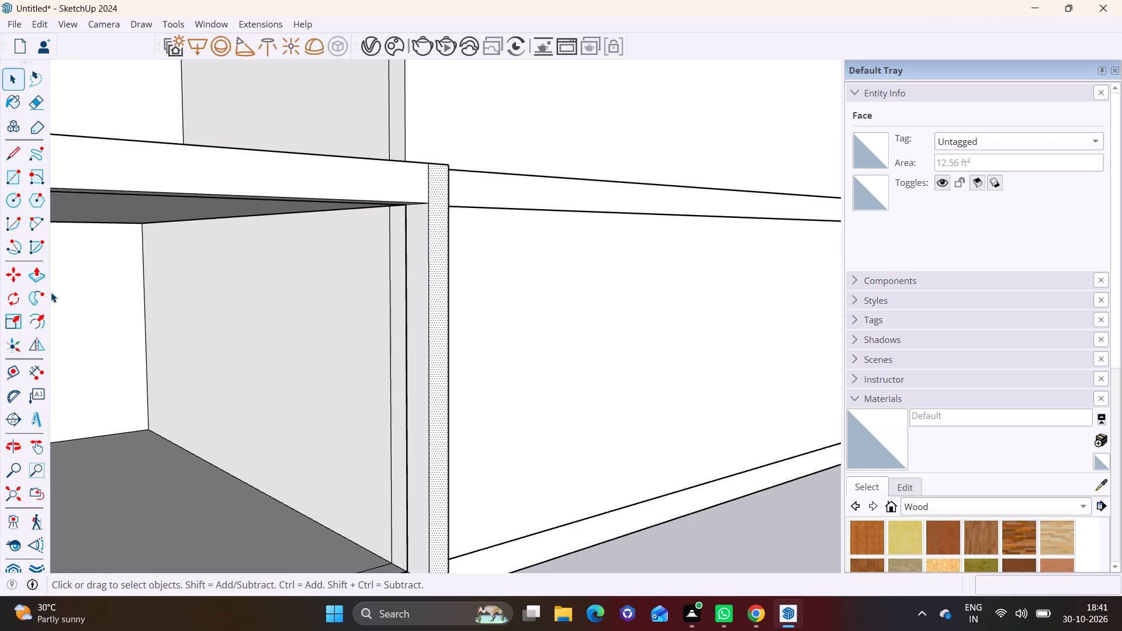
click(46, 276)
click(441, 297)
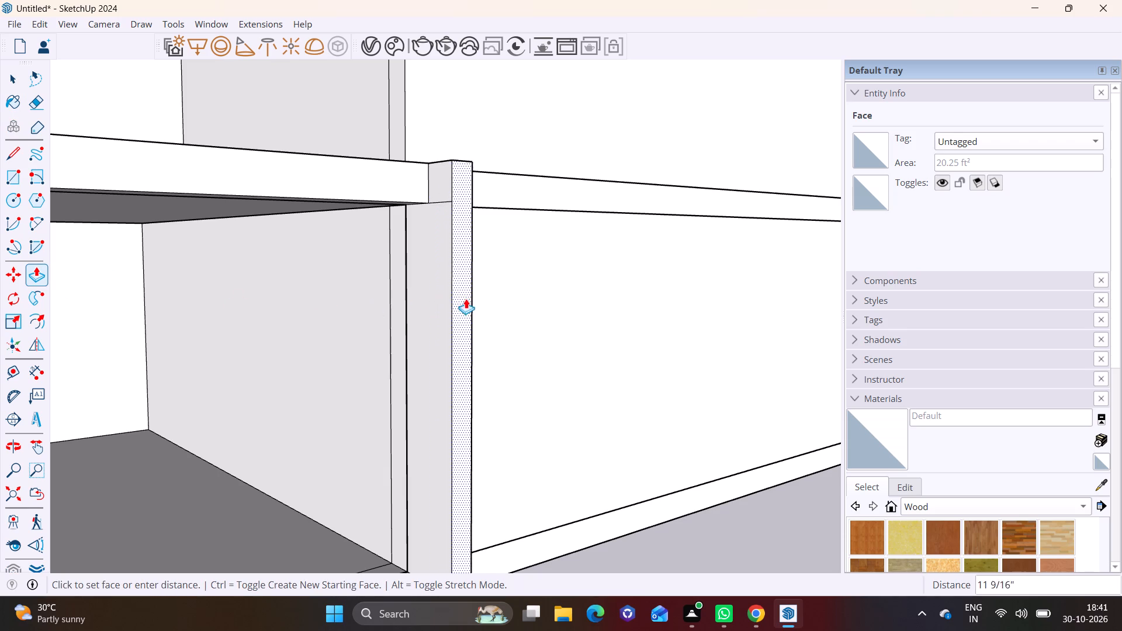
click(479, 301)
key(space)
Push/Pull the first-floor band's side face outward until it is flush with the extended post.
click(347, 195)
click(46, 268)
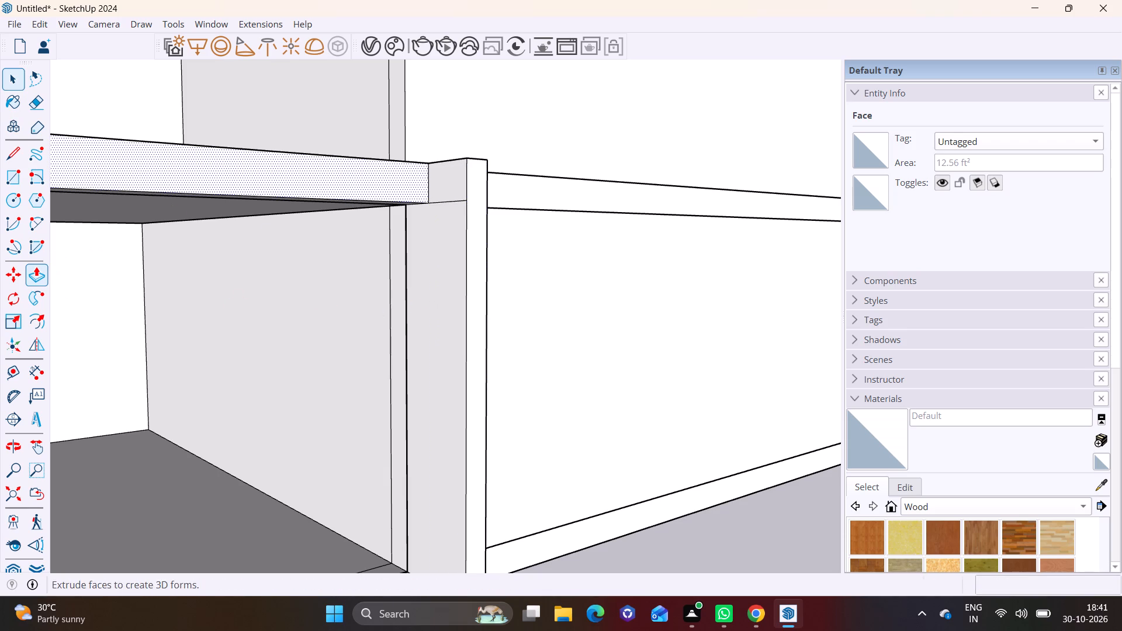
drag(325, 179, 334, 179)
click(468, 286)
scroll(261, 399, down, 3)
shift+middle_drag(259, 434, 362, 279)
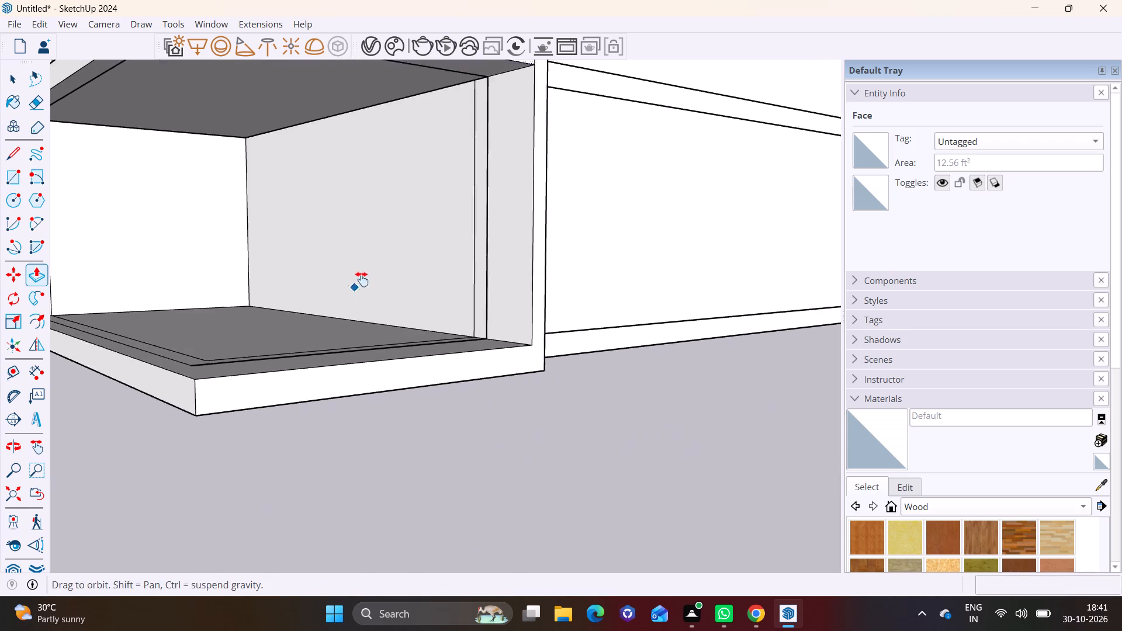
shift+middle_drag(362, 279, 362, 279)
middle_drag(400, 366, 609, 415)
key(space)
click(607, 418)
Erase the inner of the two long lines along the front edge of the ground-floor frame's floor.
scroll(341, 356, down, 2)
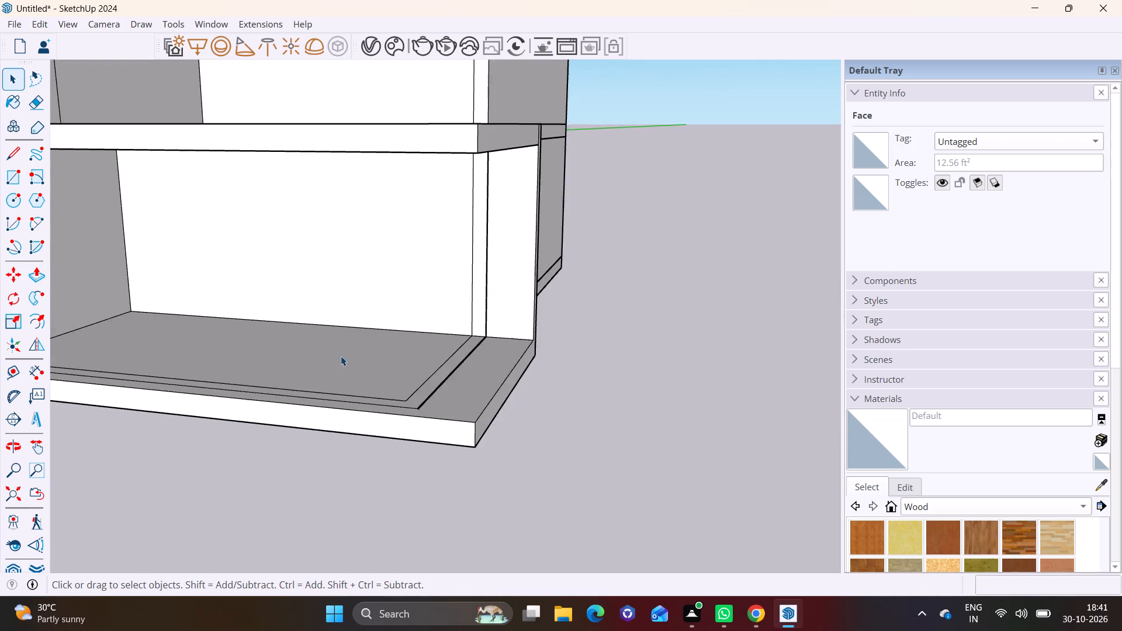
scroll(341, 356, down, 4)
middle_drag(337, 364, 494, 310)
scroll(439, 310, down, 2)
middle_drag(434, 328, 425, 327)
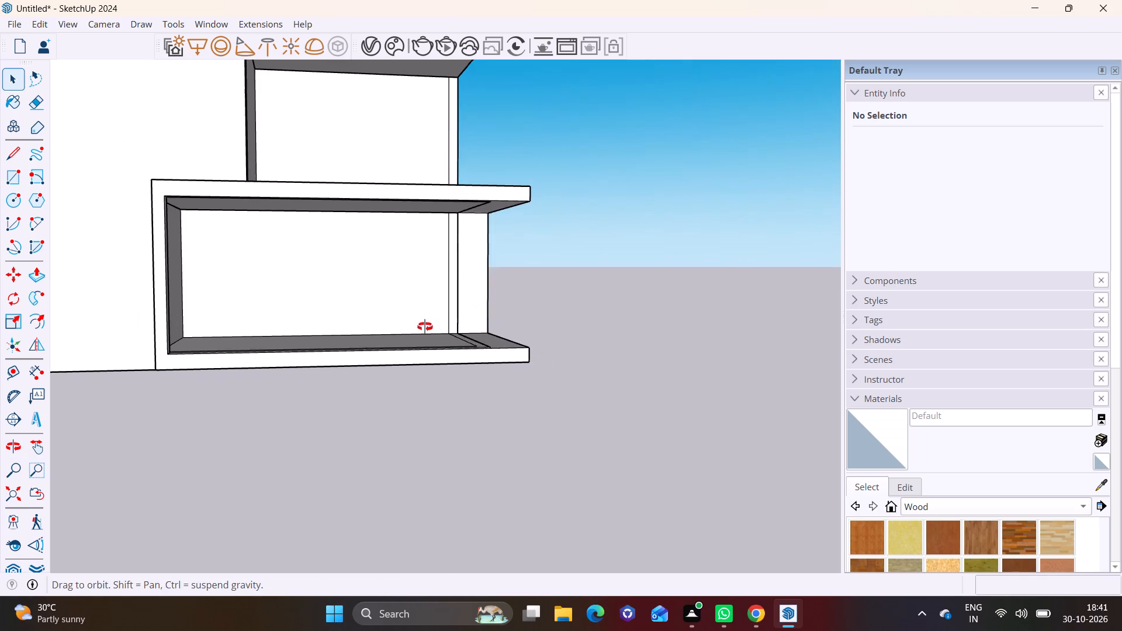
middle_drag(425, 327, 377, 328)
scroll(374, 299, down, 2)
shift+middle_drag(375, 291, 381, 332)
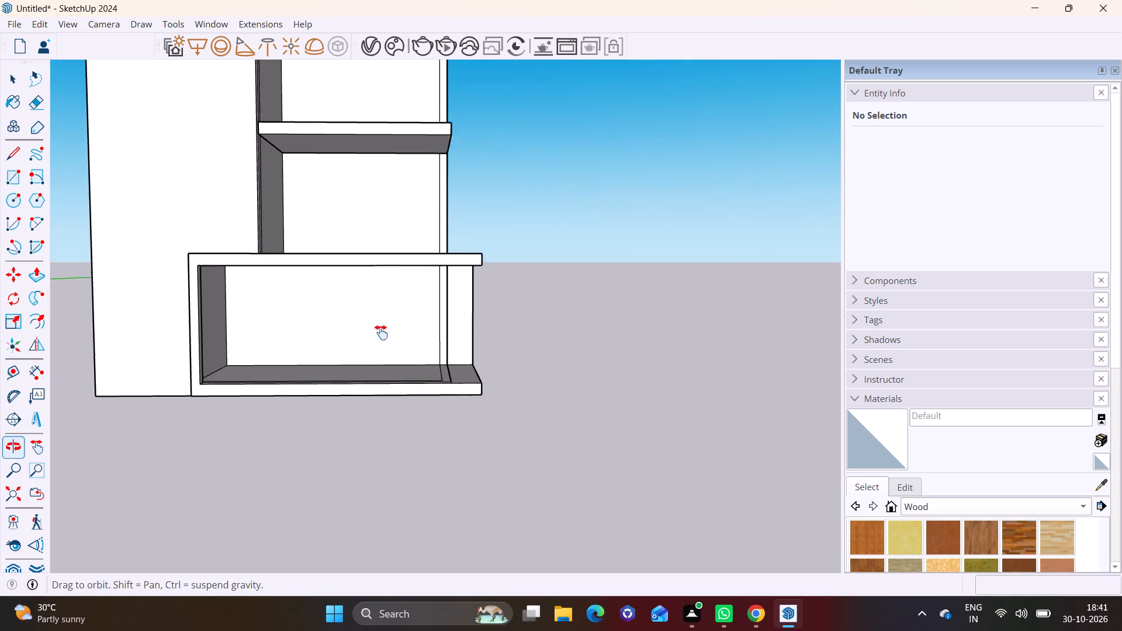
shift+middle_drag(381, 332, 444, 358)
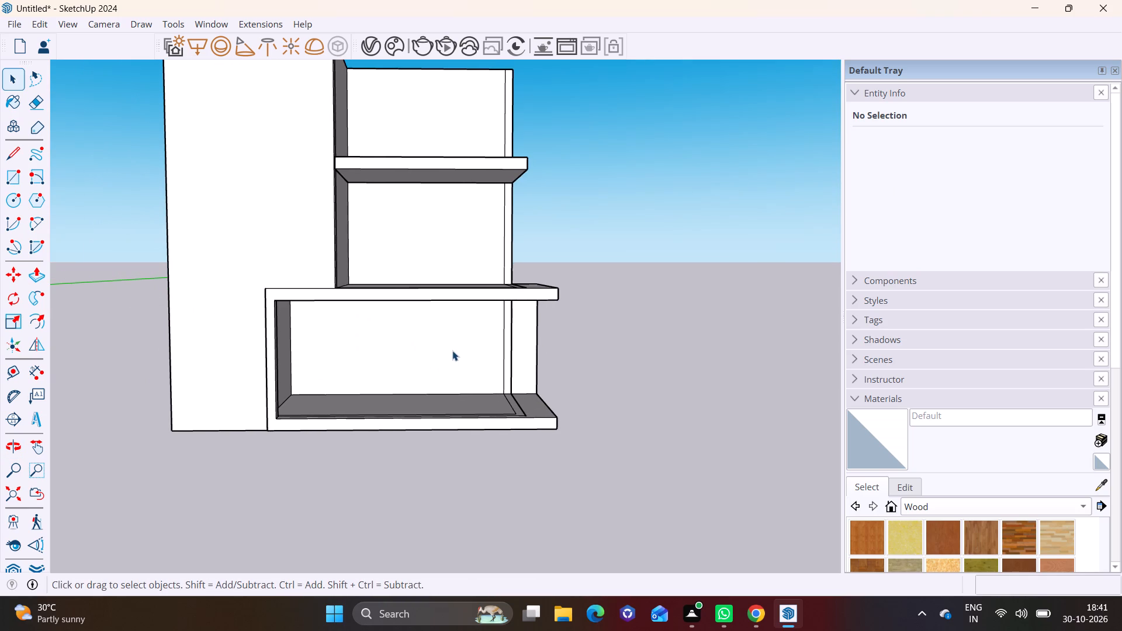
middle_drag(387, 356, 345, 401)
scroll(308, 414, up, 4)
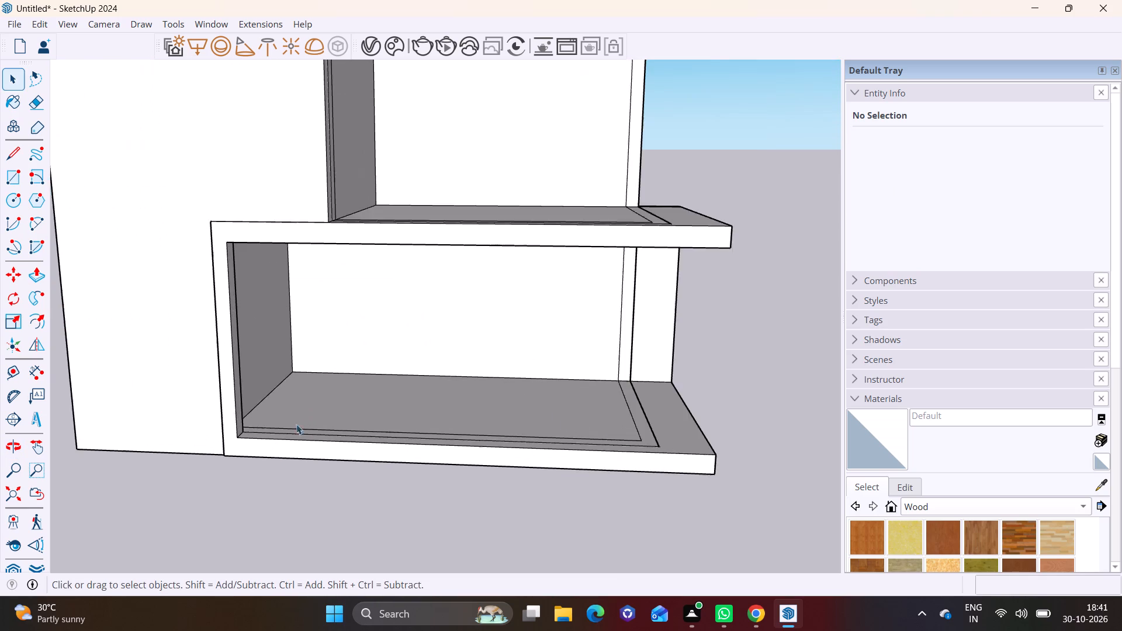
scroll(296, 424, up, 3)
middle_drag(408, 338, 352, 495)
shift+middle_drag(372, 494, 399, 344)
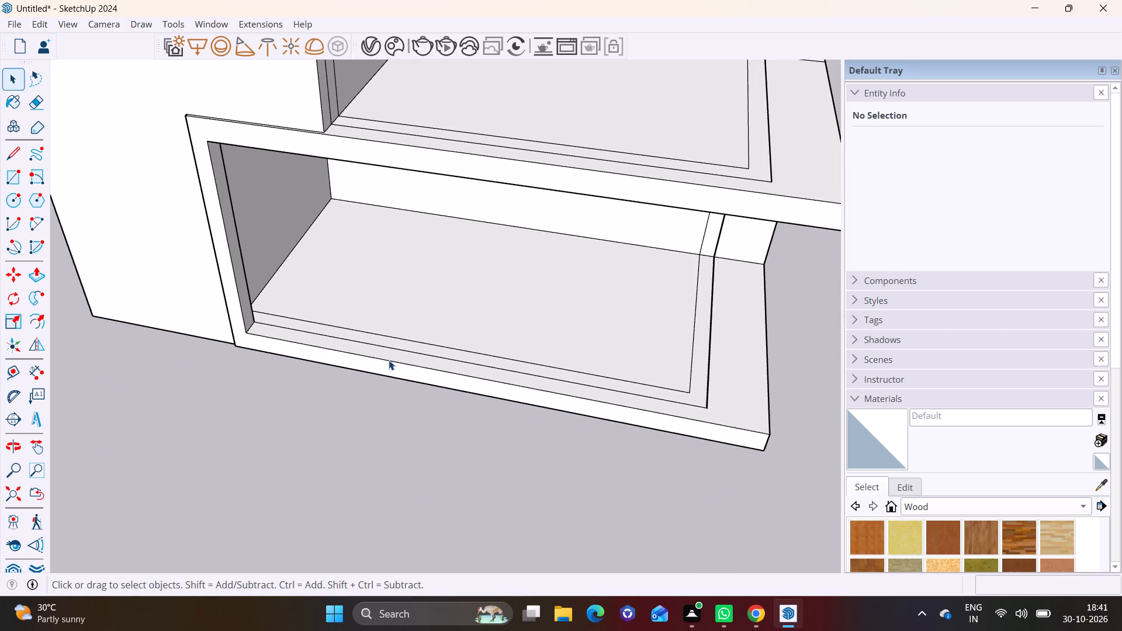
scroll(389, 360, up, 2)
click(356, 323)
right_click(356, 323)
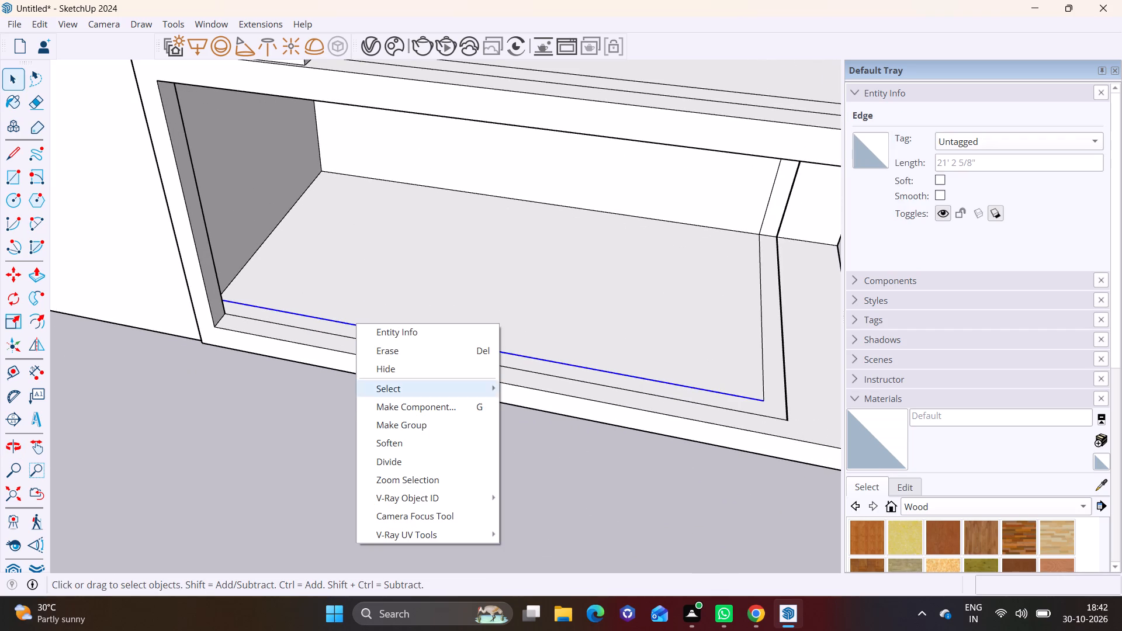
click(387, 350)
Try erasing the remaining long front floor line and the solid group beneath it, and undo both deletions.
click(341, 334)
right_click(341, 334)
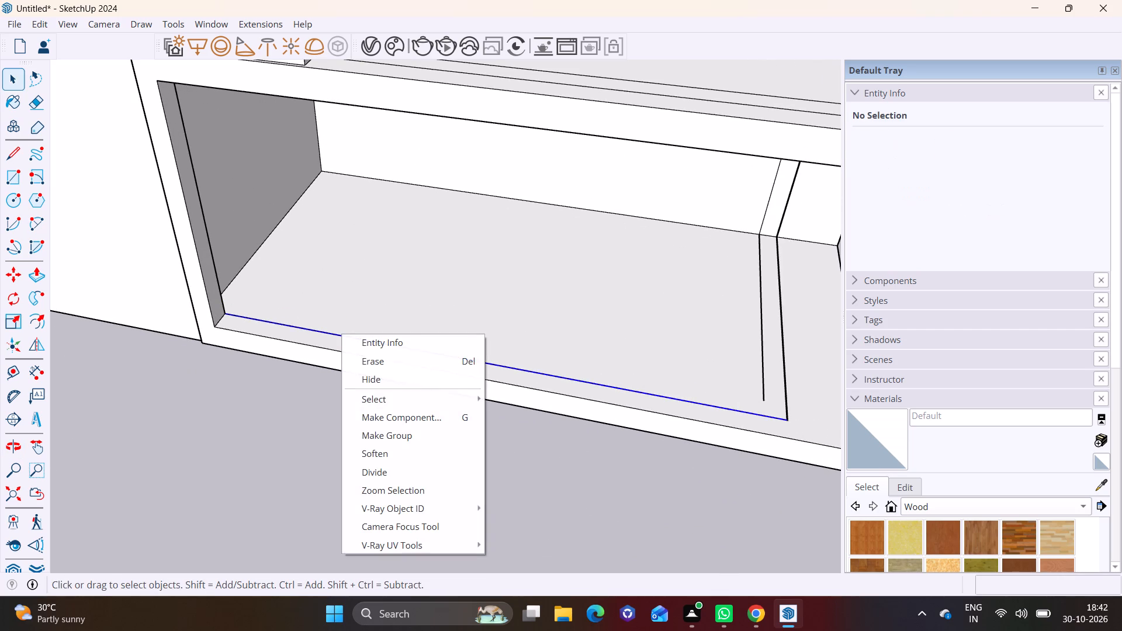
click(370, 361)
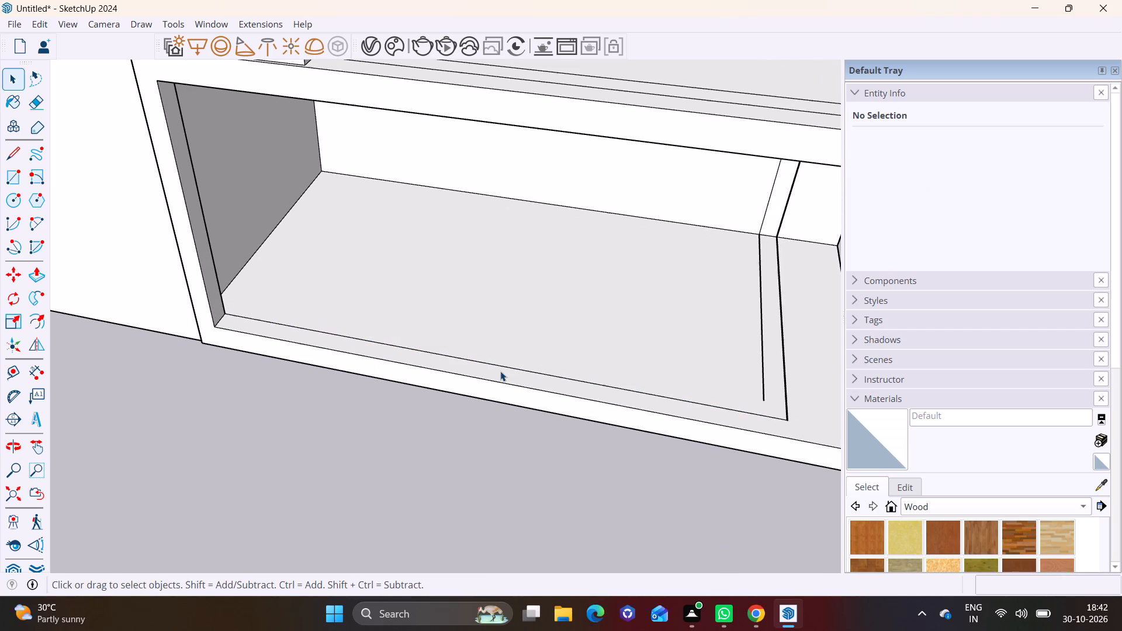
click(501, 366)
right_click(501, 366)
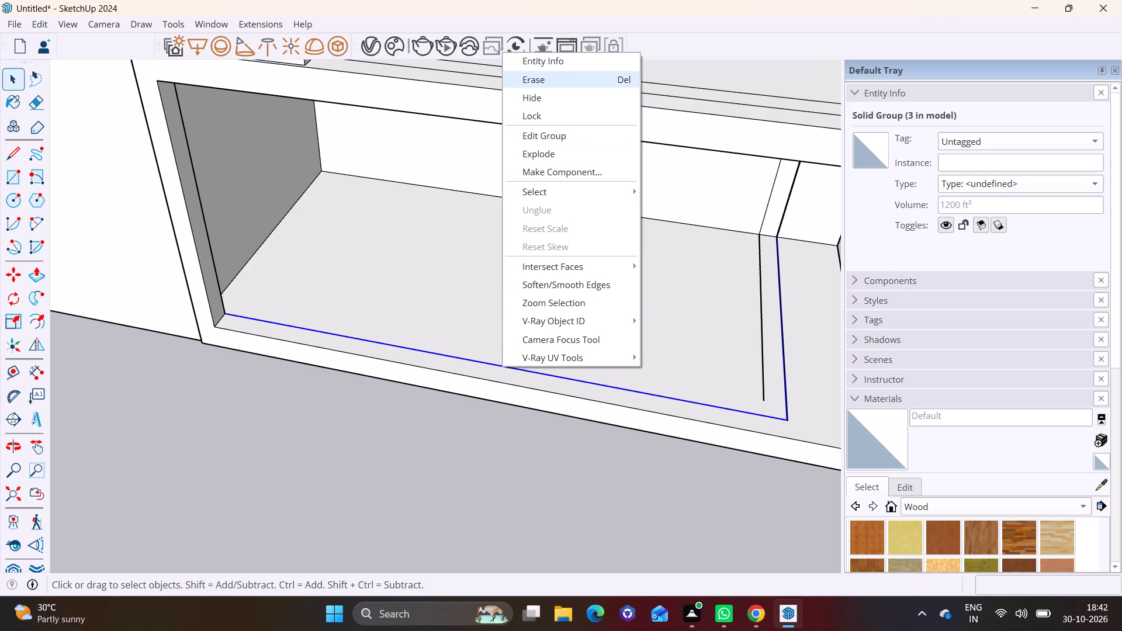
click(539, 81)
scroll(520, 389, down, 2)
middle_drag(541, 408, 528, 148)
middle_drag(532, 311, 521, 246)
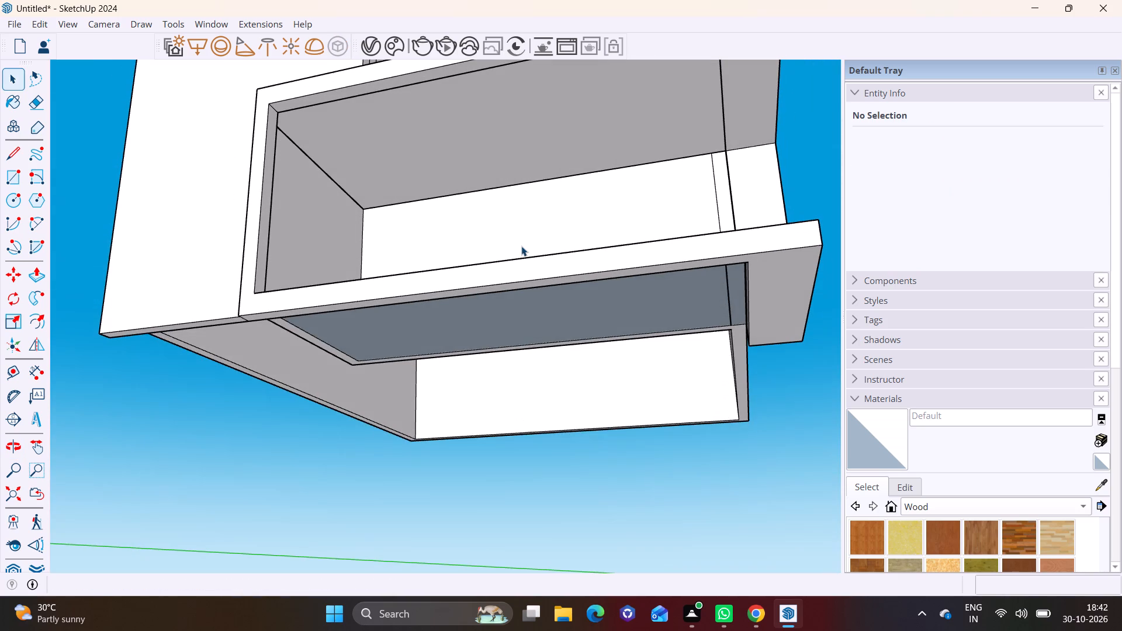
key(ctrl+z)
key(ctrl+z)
Erase the remaining loose long edge along the front of the ground-floor frame's floor, leaving the group beneath it in place.
middle_drag(563, 306, 484, 351)
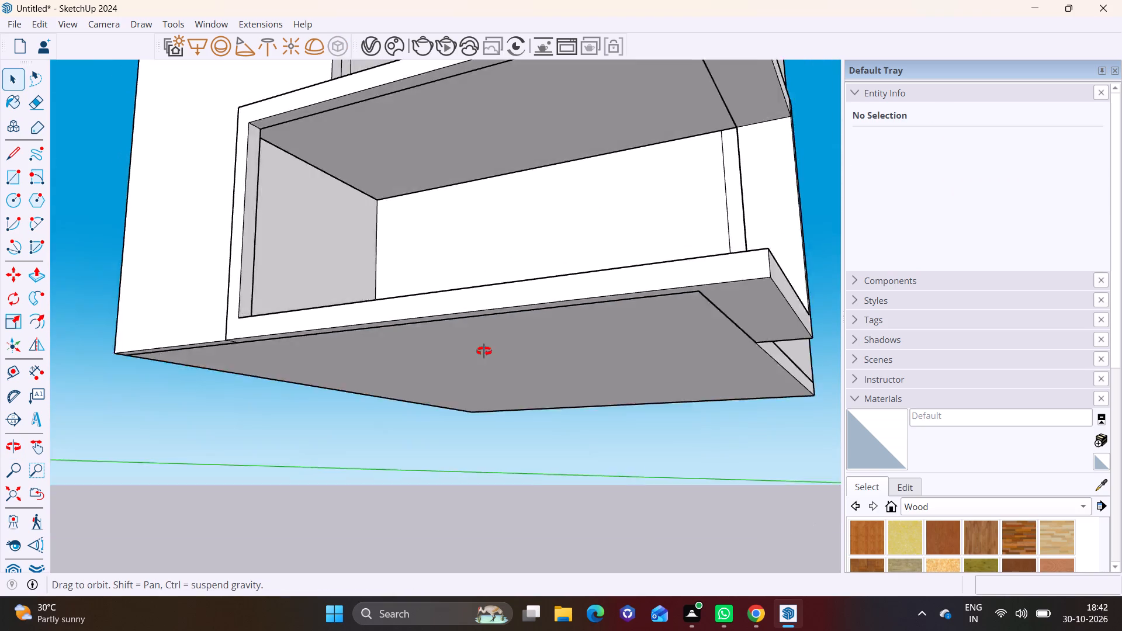
middle_drag(484, 351, 318, 357)
scroll(355, 289, down, 2)
middle_drag(363, 293, 396, 512)
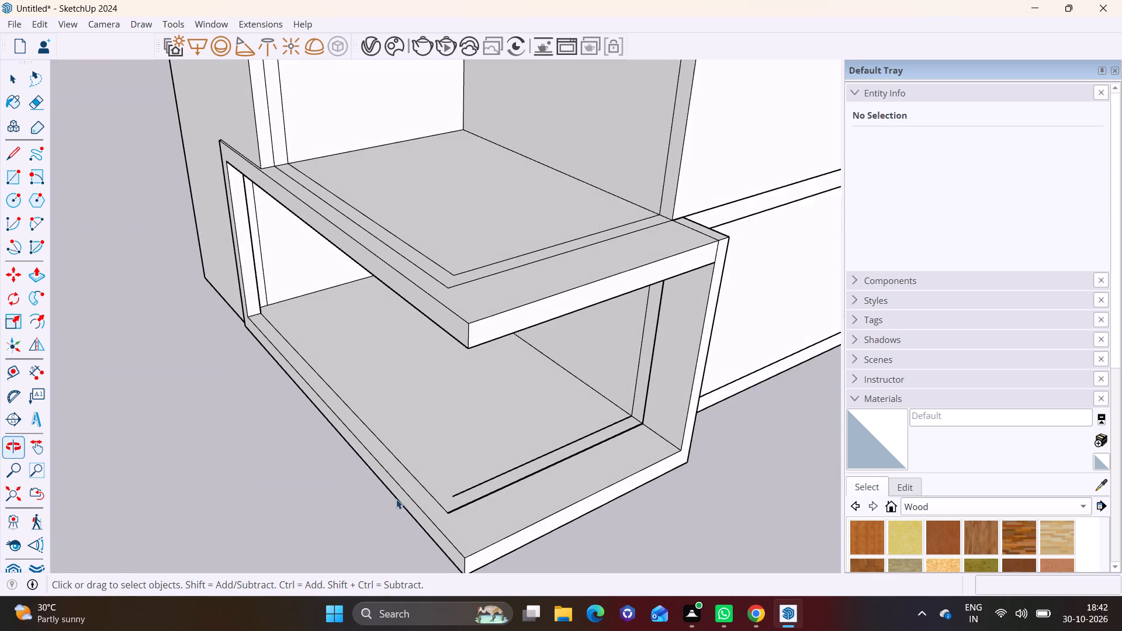
scroll(385, 467, up, 3)
click(403, 458)
right_click(403, 458)
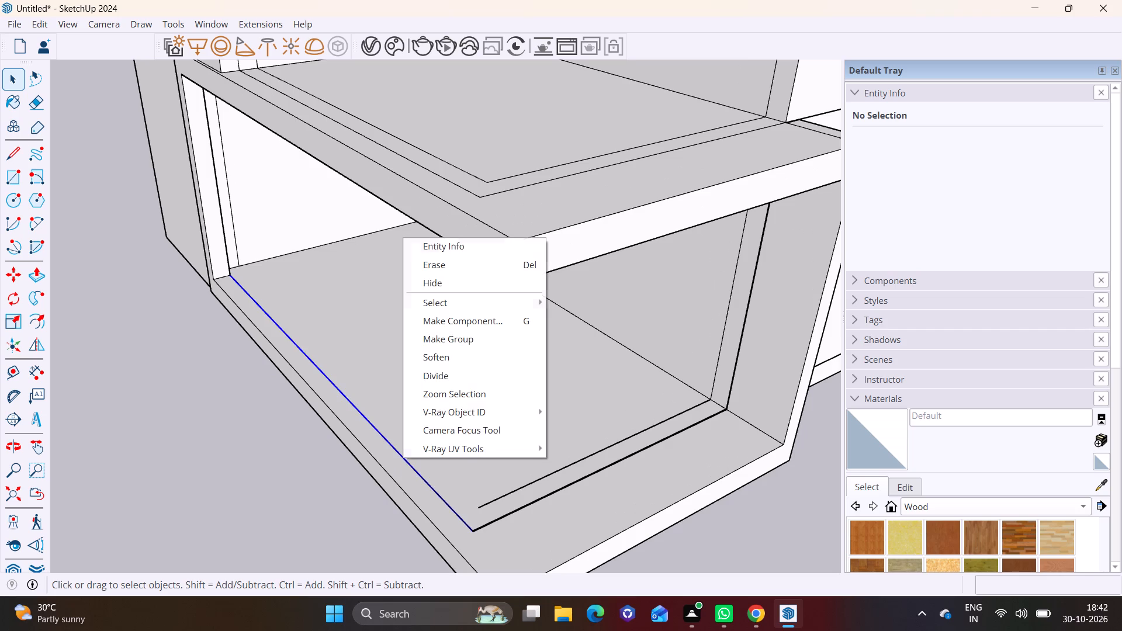
click(448, 267)
Examine the ground-floor frame from below, the front and its inner corner to check the floor edges.
middle_drag(365, 502, 372, 261)
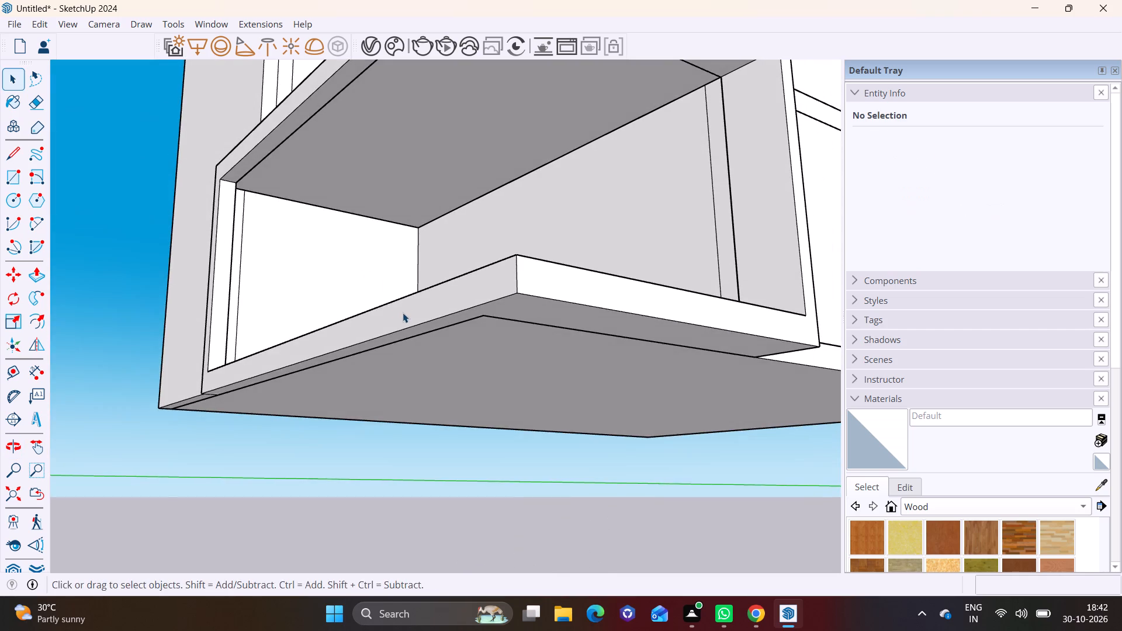
middle_drag(403, 313, 45, 367)
scroll(106, 345, down, 4)
middle_drag(216, 400, 690, 447)
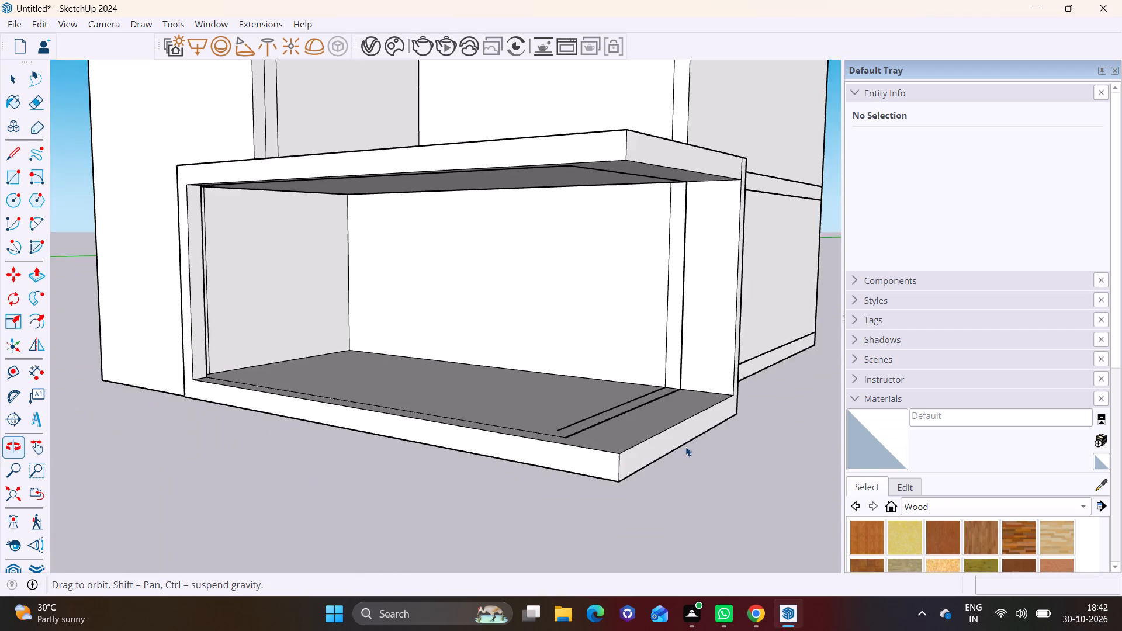
scroll(327, 344, down, 3)
middle_drag(330, 377, 486, 423)
scroll(352, 376, up, 5)
middle_drag(304, 404, 292, 414)
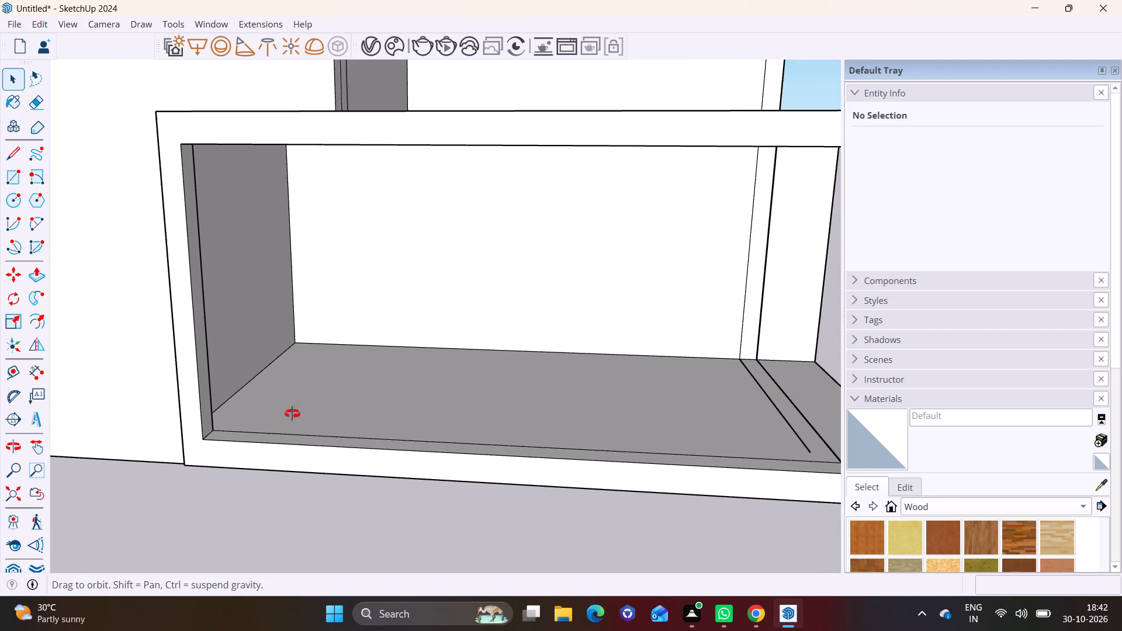
middle_drag(292, 414, 231, 486)
scroll(196, 476, up, 2)
middle_drag(196, 475, 225, 445)
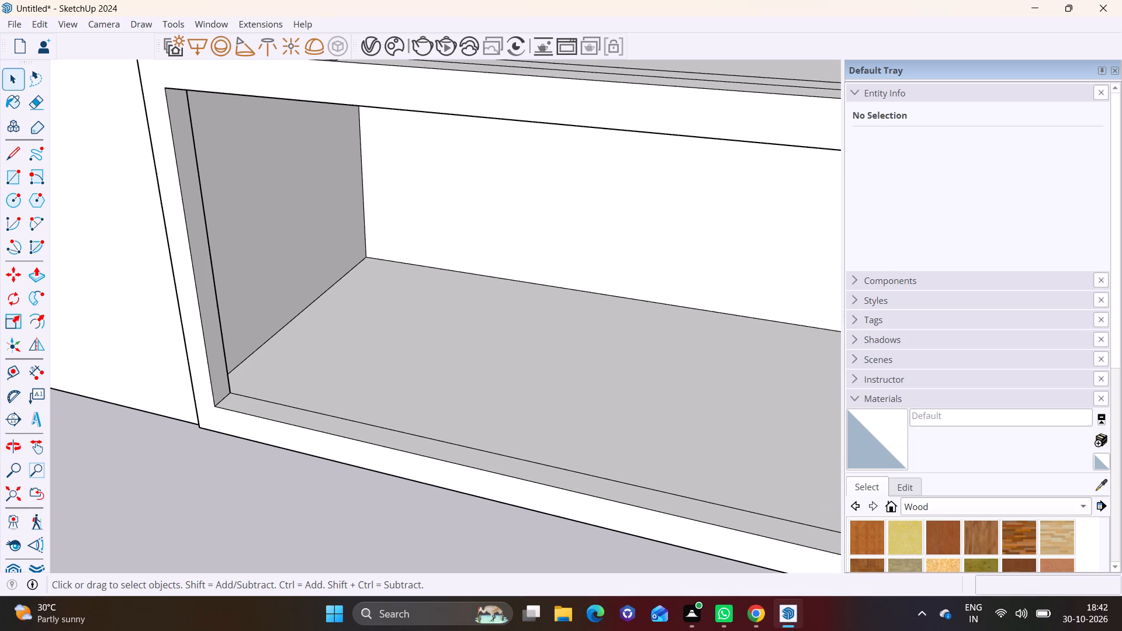
Paint the front face of the ground-floor frame with Color M07 from the Colors collection.
scroll(1007, 544, down, 2)
click(955, 502)
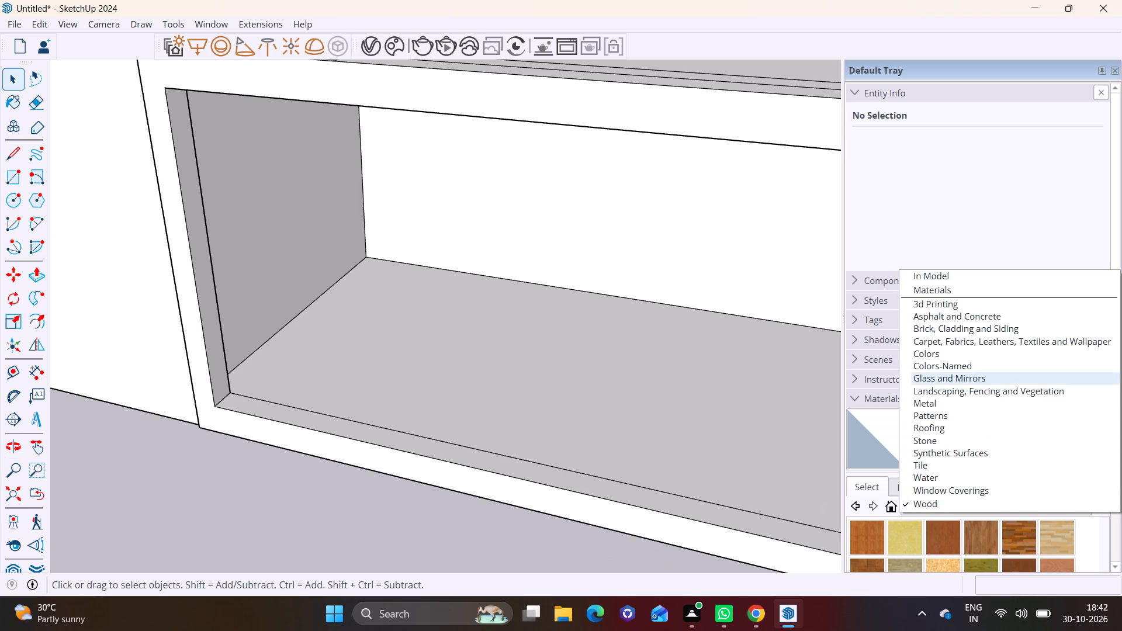
click(935, 356)
scroll(913, 531, down, 3)
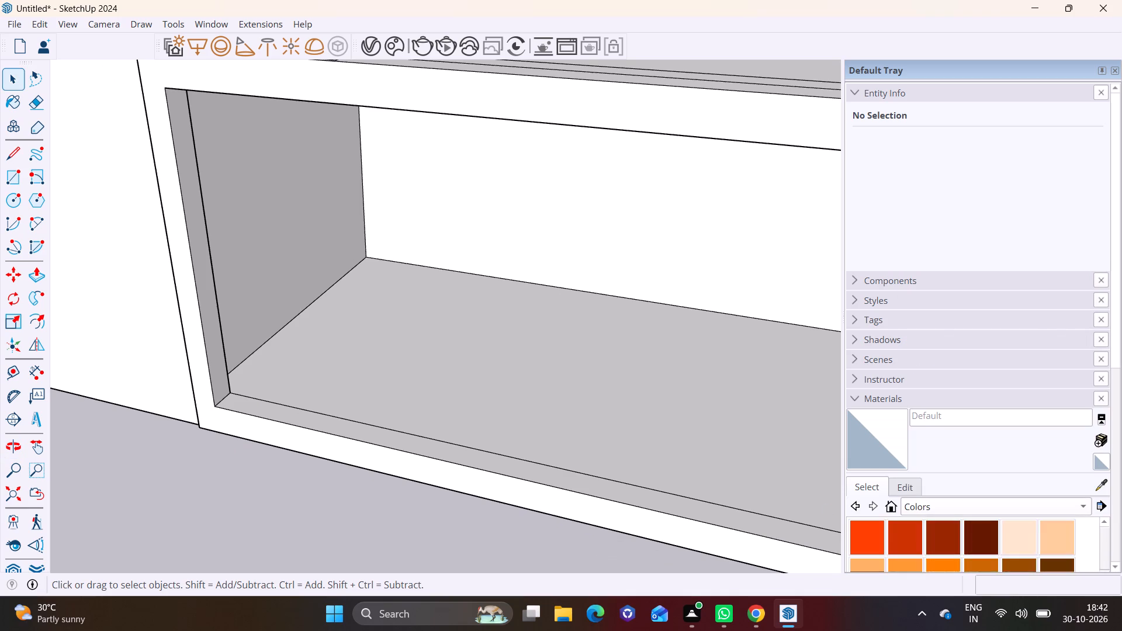
scroll(913, 531, down, 5)
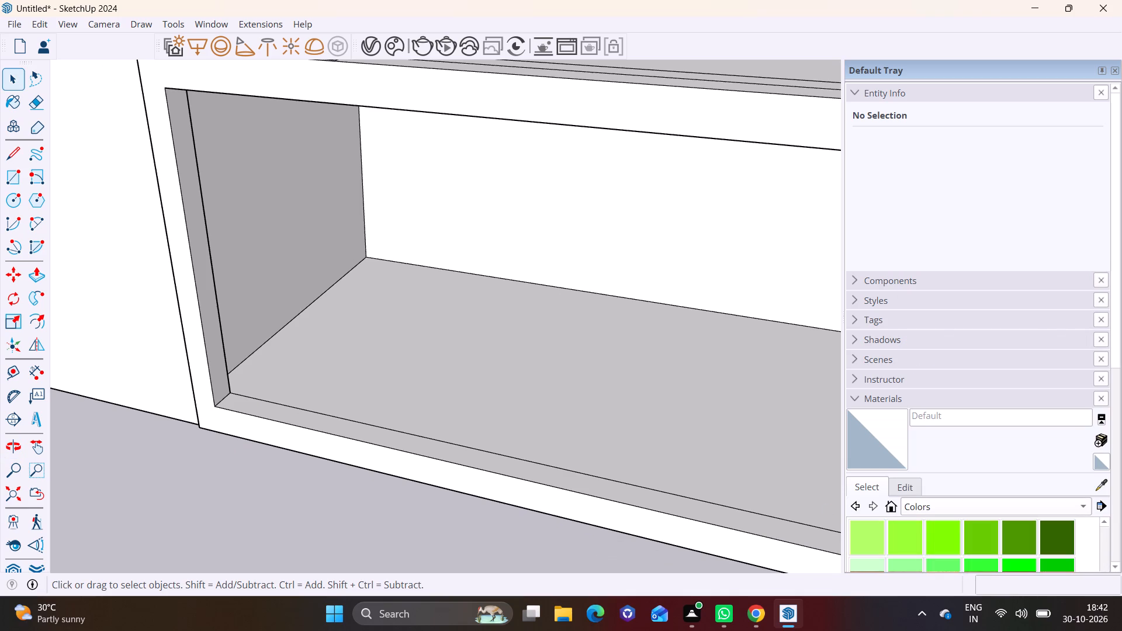
scroll(913, 531, down, 9)
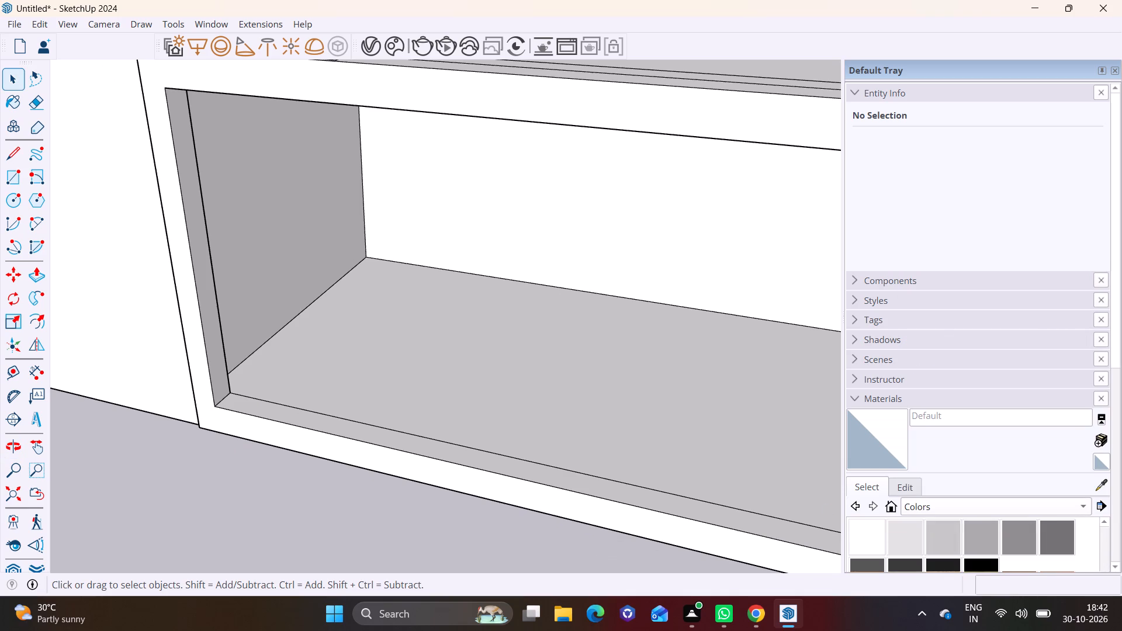
click(901, 566)
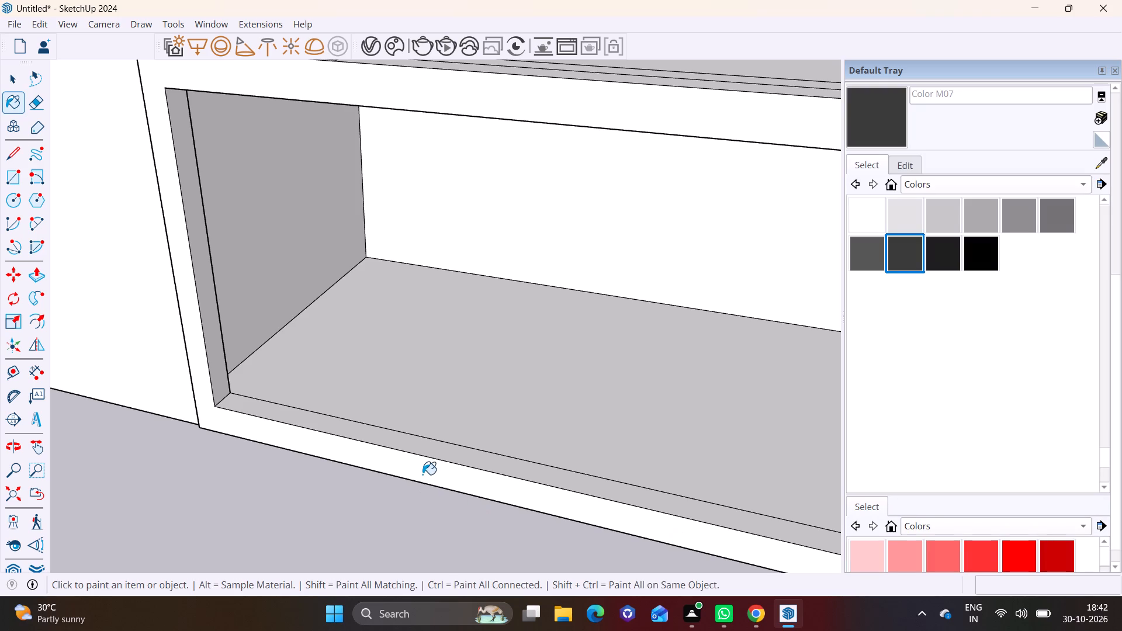
click(423, 474)
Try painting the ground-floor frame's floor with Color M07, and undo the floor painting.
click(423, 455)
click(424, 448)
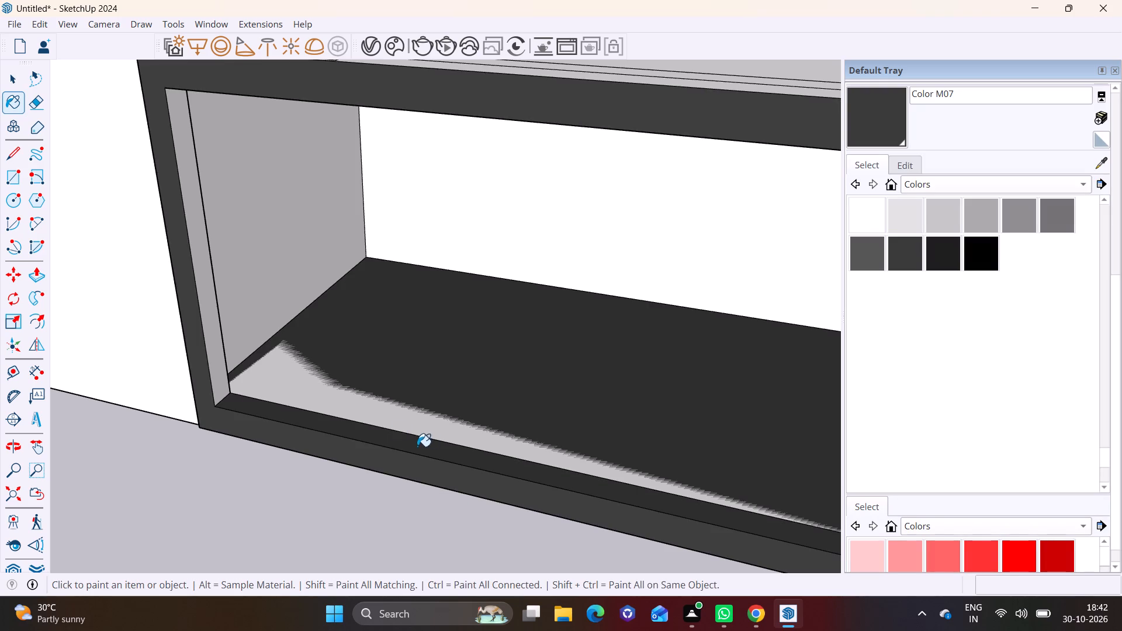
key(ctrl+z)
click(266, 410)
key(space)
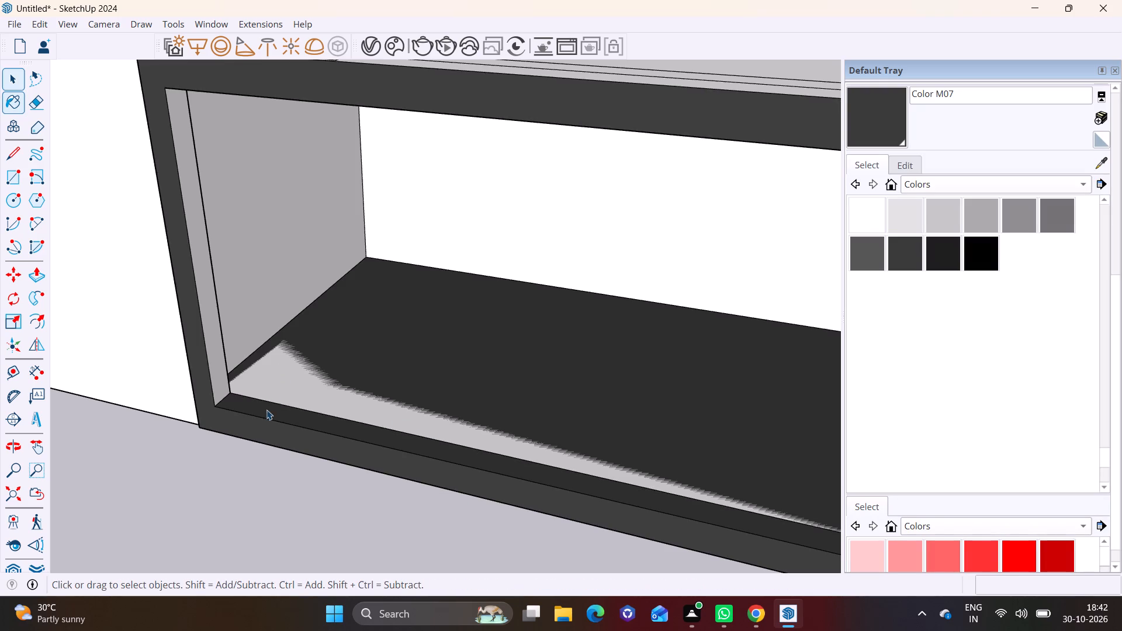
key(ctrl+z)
Draw a rectangle about 23' 9" by 10 1/4" along the floor's front edge, from the frame's inner corner to its open end.
scroll(266, 419, down, 2)
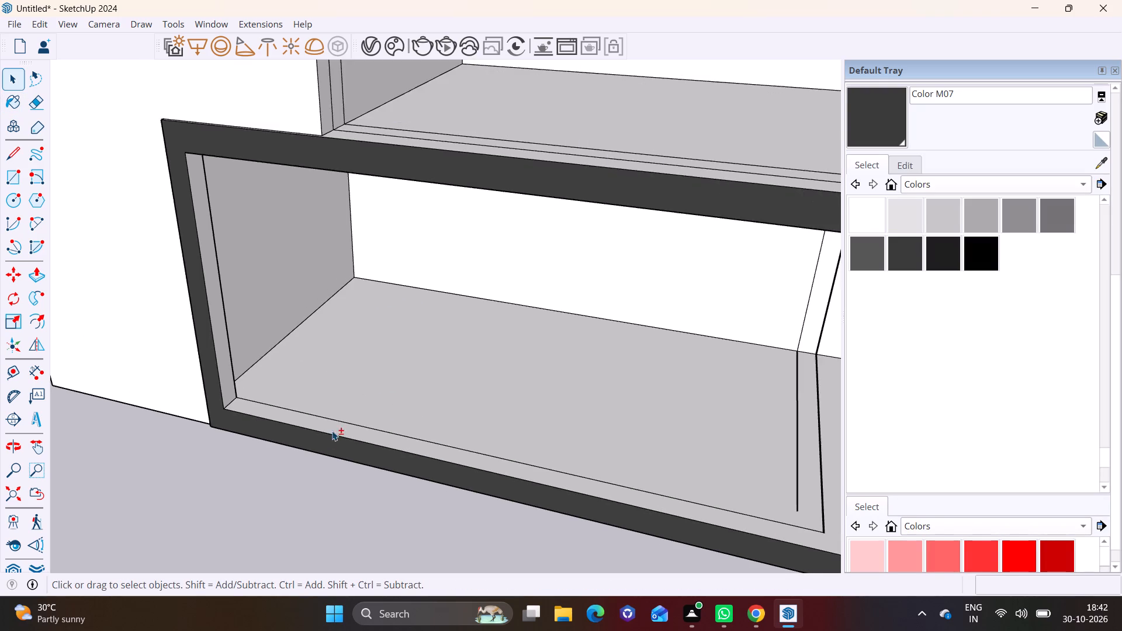
shift+middle_drag(332, 431, 99, 338)
shift+middle_drag(21, 290, 119, 356)
shift+middle_drag(265, 351, 273, 356)
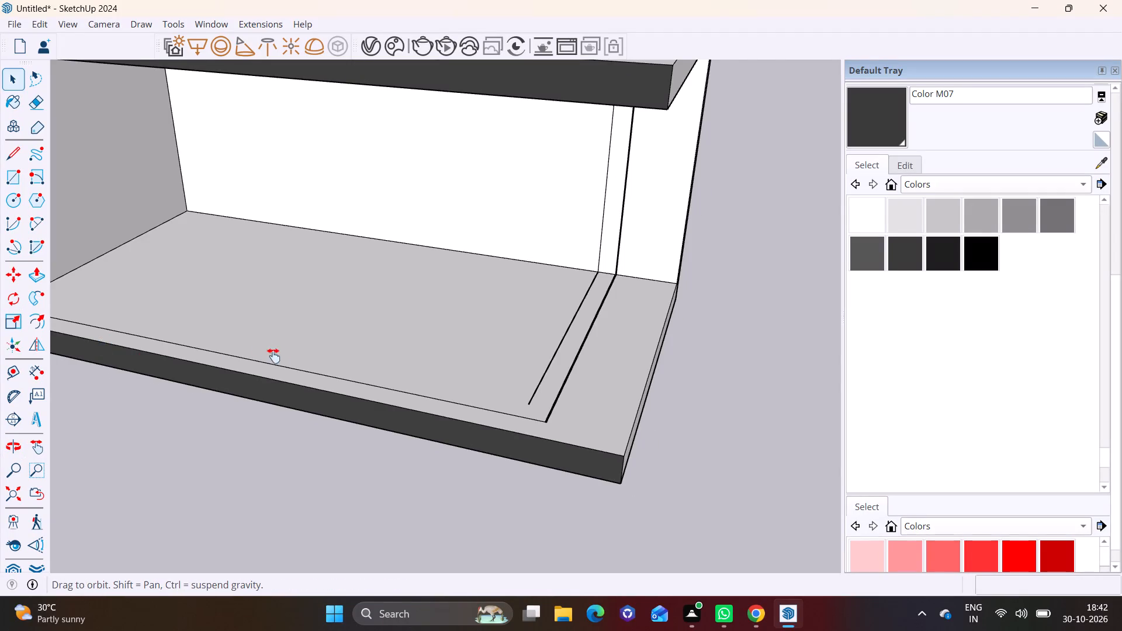
shift+middle_drag(273, 356, 400, 405)
click(19, 180)
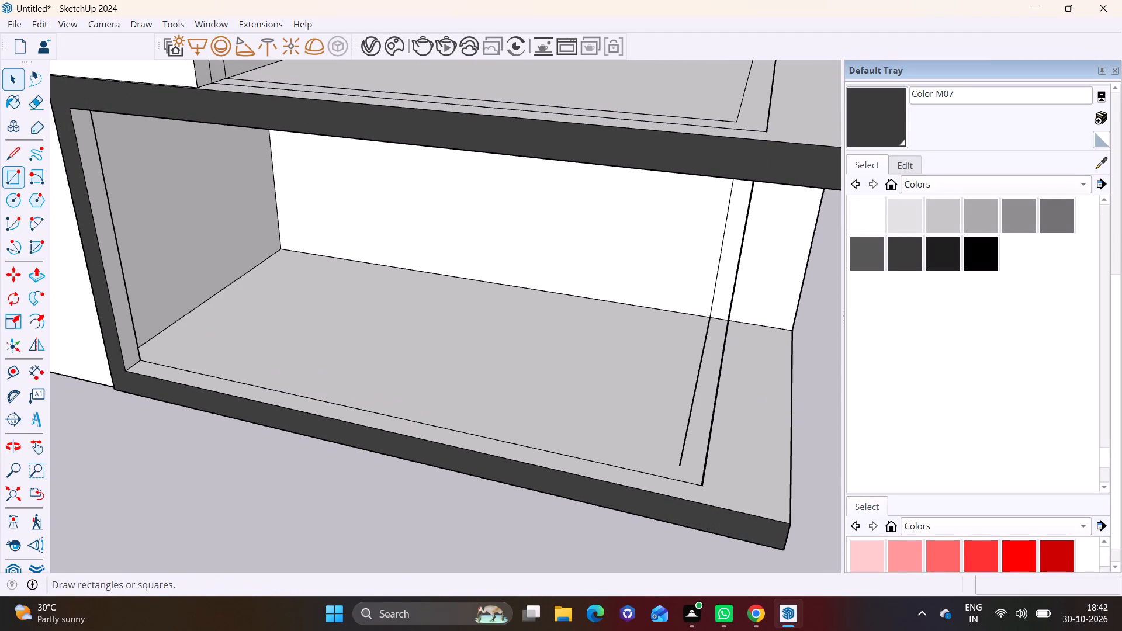
scroll(206, 371, down, 4)
shift+middle_drag(237, 383, 209, 377)
shift+scroll(209, 373, down, 1)
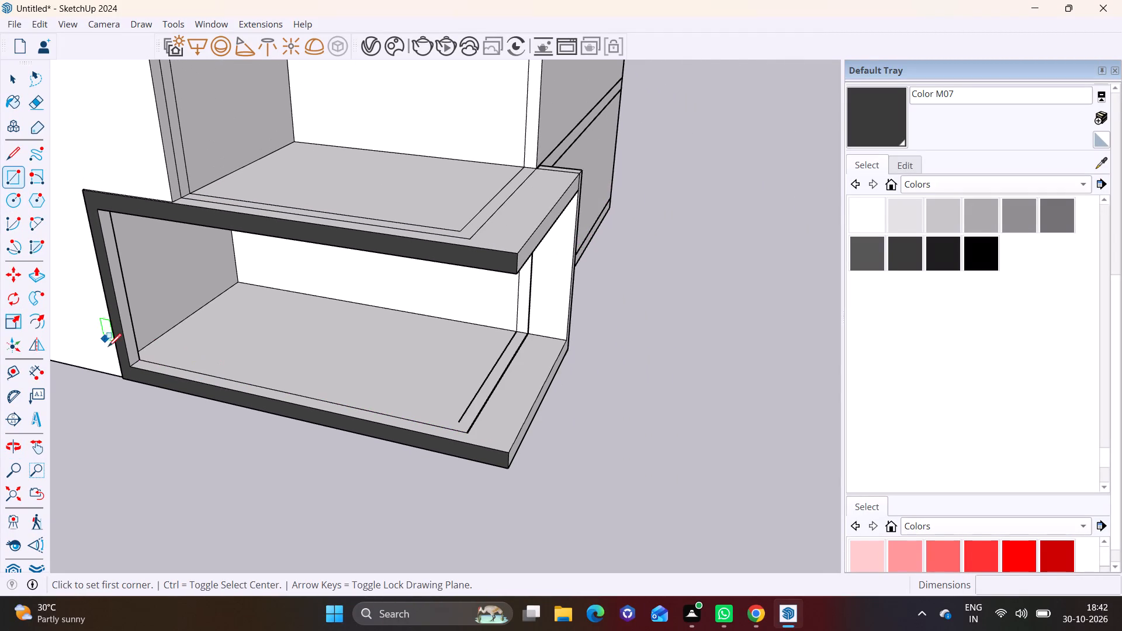
click(142, 359)
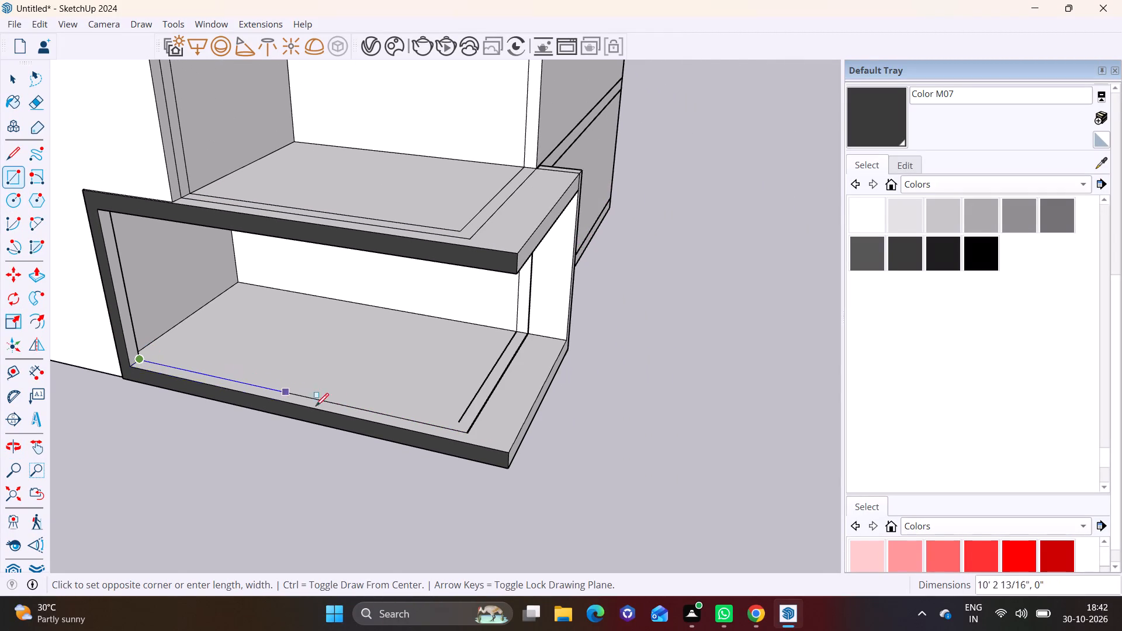
click(505, 453)
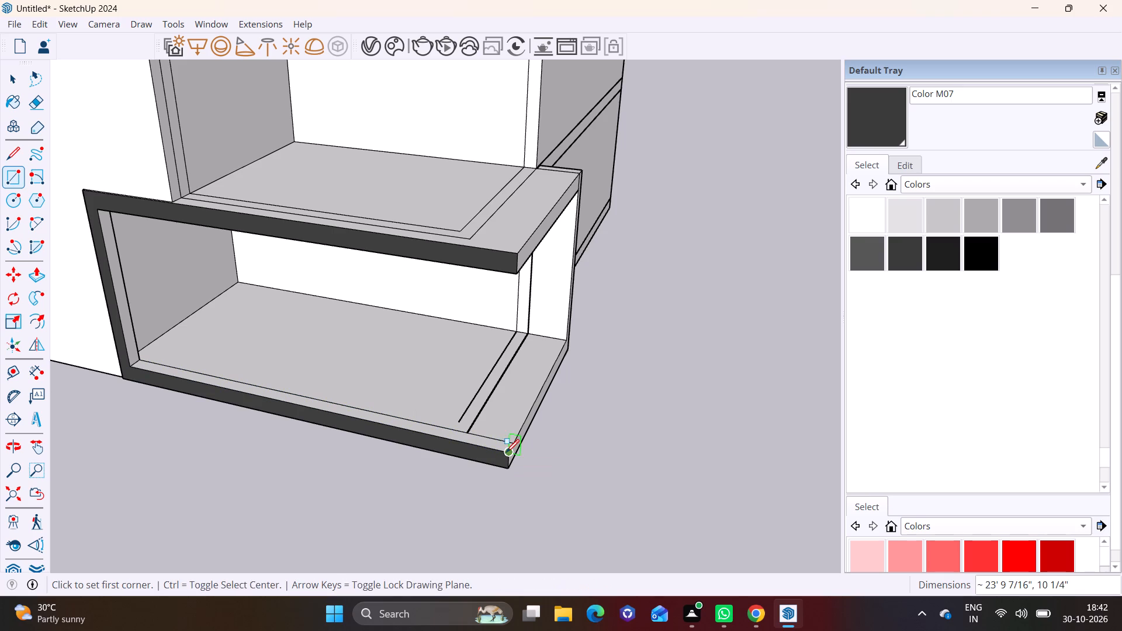
Paint the floor's front strip, the closed end's inner strip and the top slab's underside border with Color M07.
key(space)
click(477, 440)
click(901, 246)
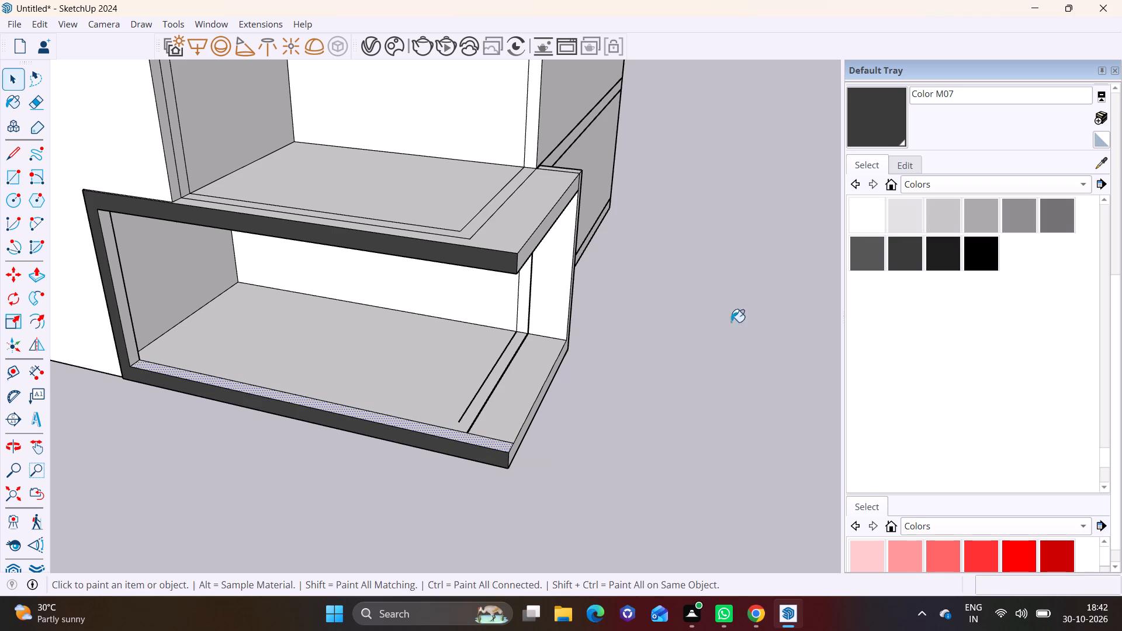
click(502, 446)
scroll(61, 381, down, 1)
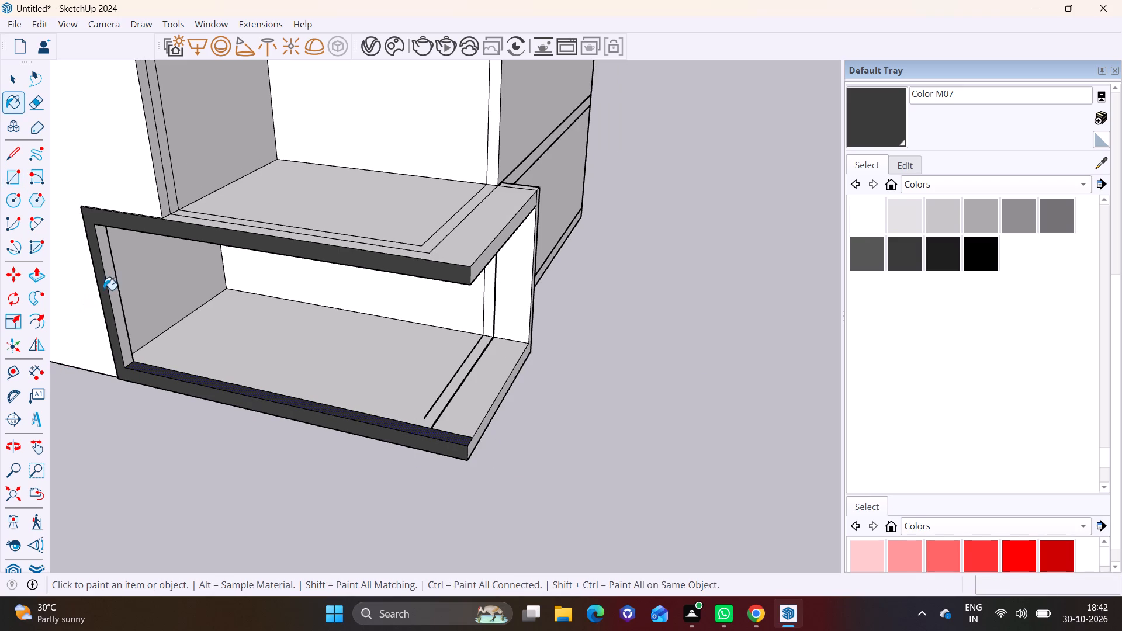
click(109, 283)
middle_drag(252, 283, 317, 19)
scroll(313, 126, up, 2)
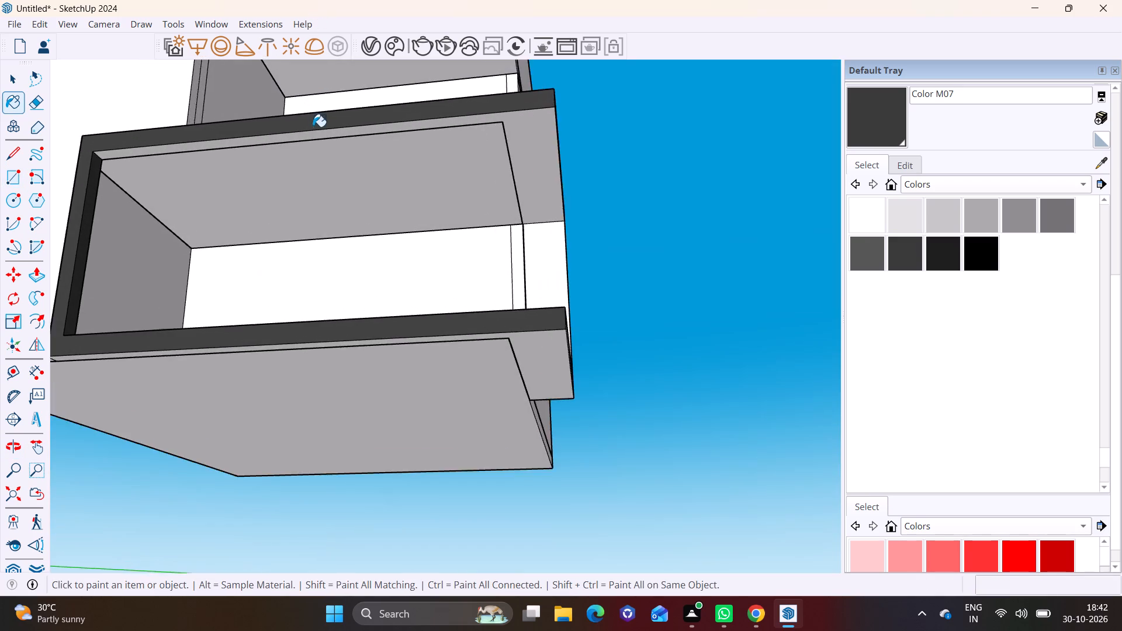
scroll(313, 127, up, 2)
click(315, 134)
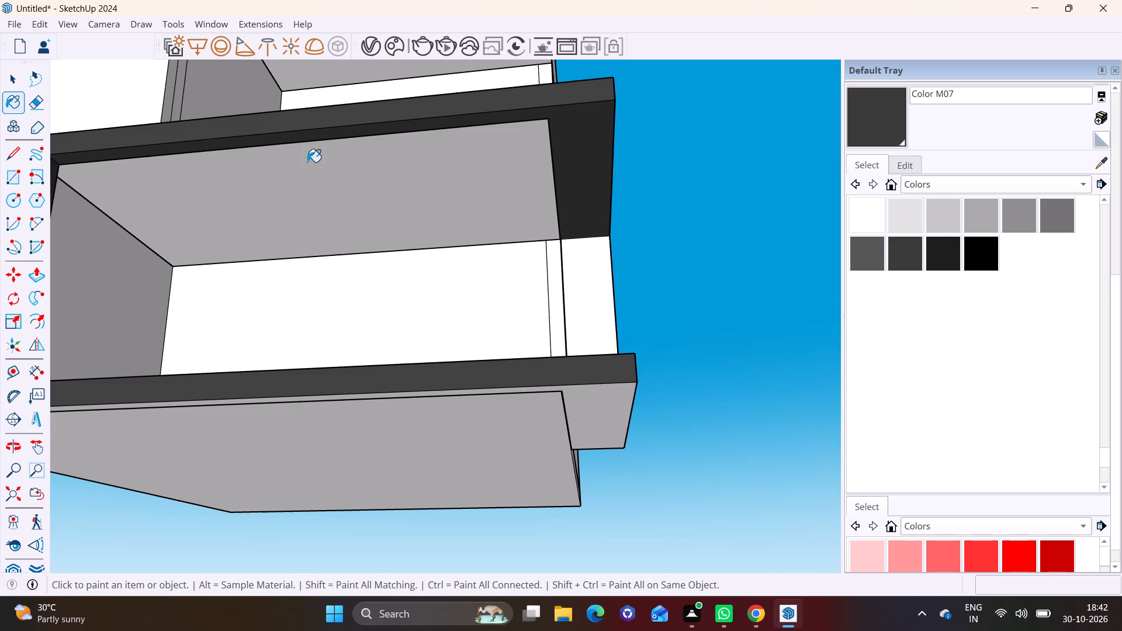
Paint the back wall strip, the floor's side strip and the outer end faces at the frame's open end with Color M07.
scroll(307, 162, down, 4)
key(space)
click(572, 193)
middle_drag(453, 216, 425, 341)
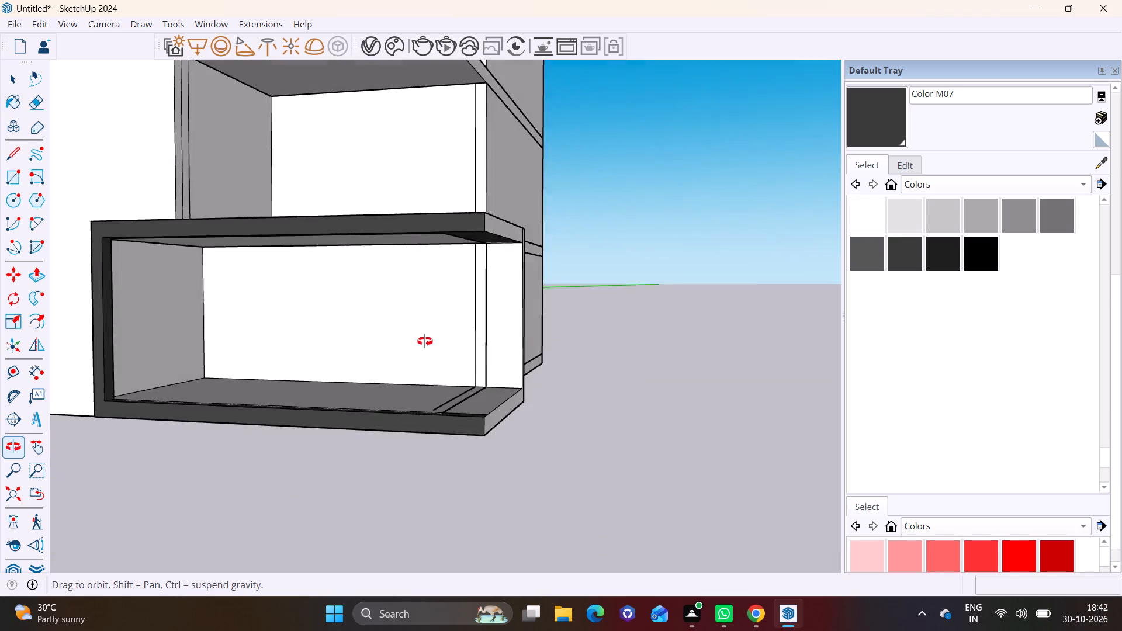
middle_drag(425, 341, 425, 342)
scroll(566, 323, up, 2)
click(901, 259)
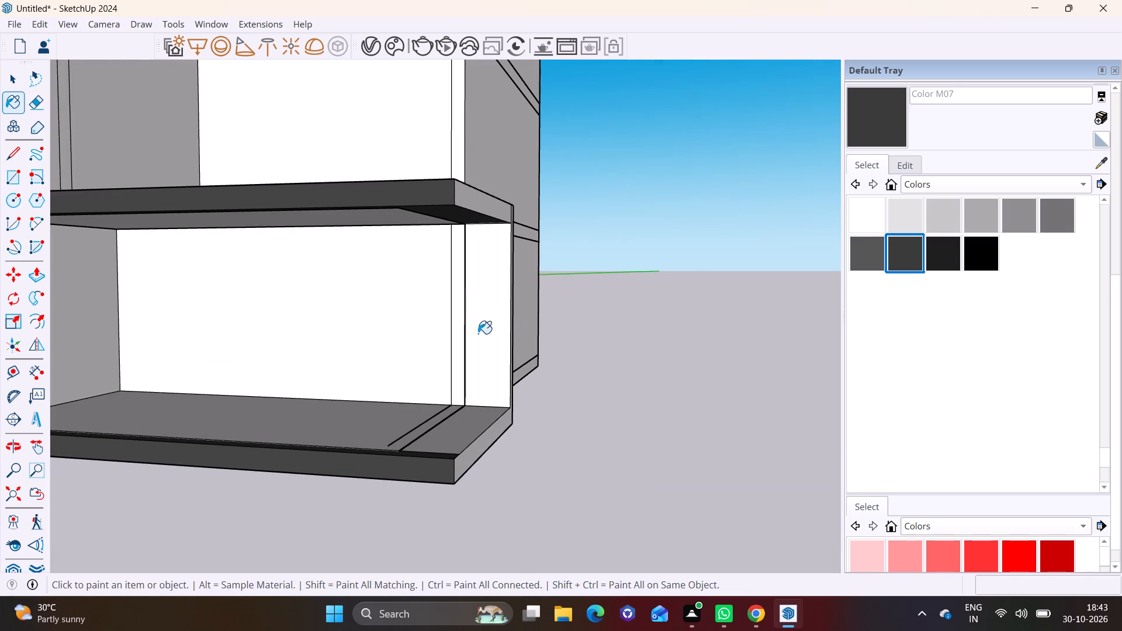
click(479, 332)
middle_drag(490, 406, 445, 554)
click(427, 526)
middle_drag(432, 511, 399, 357)
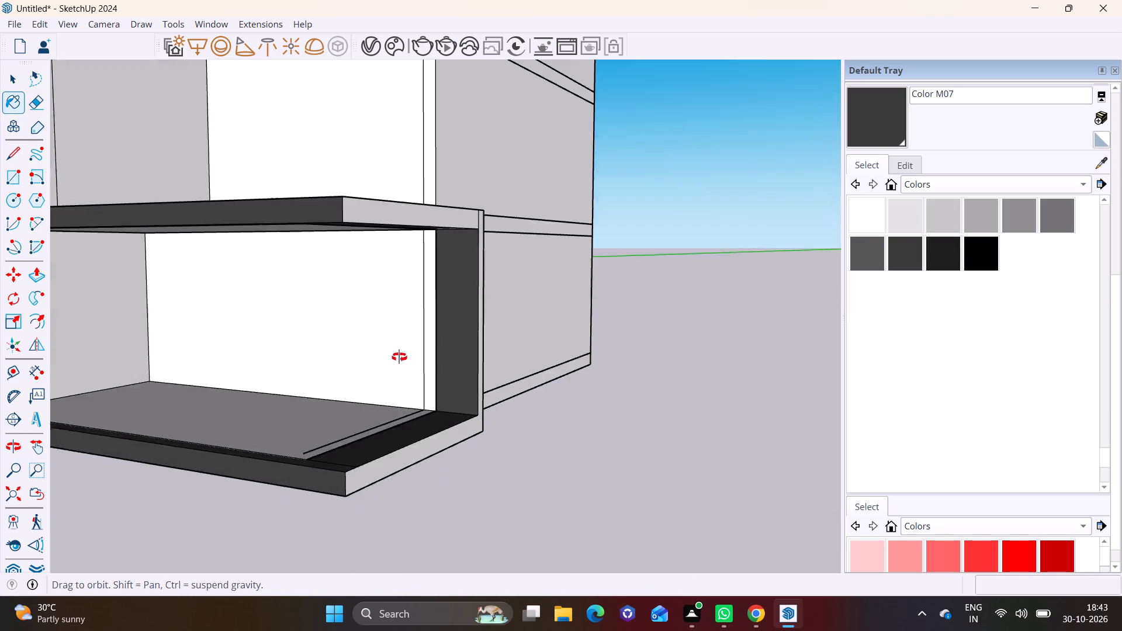
middle_drag(399, 357, 397, 354)
click(404, 436)
click(355, 189)
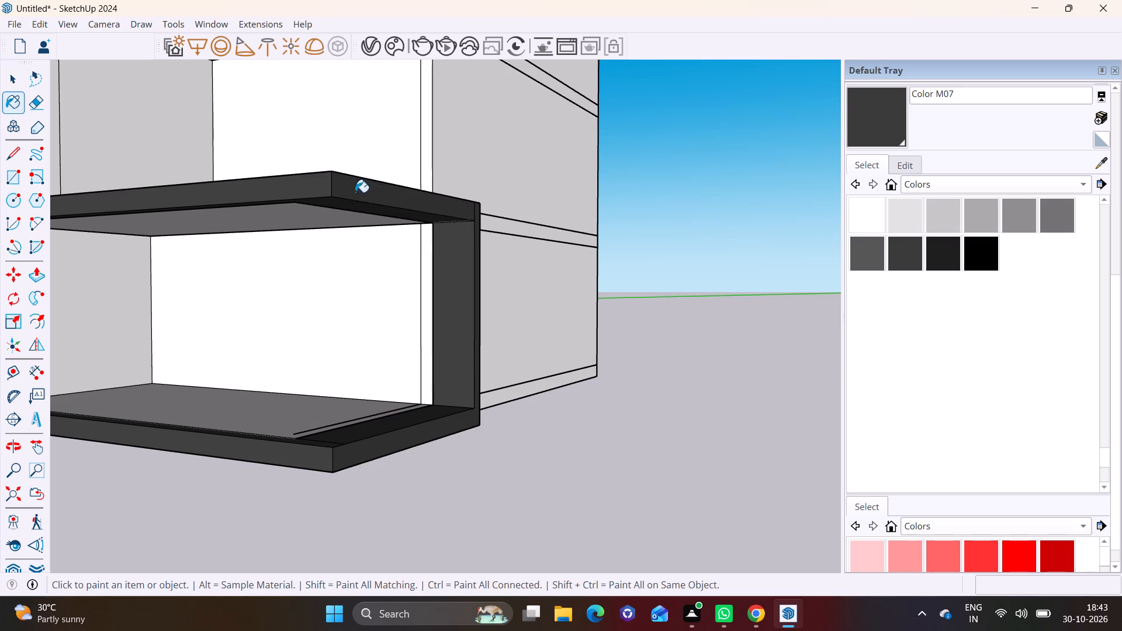
Draw a small rectangle on the floor's dark front strip, just inside the frame's closed-end corner.
scroll(349, 235, down, 3)
key(space)
middle_drag(162, 316, 269, 334)
shift+scroll(269, 334, down, 1)
middle_drag(248, 321, 365, 352)
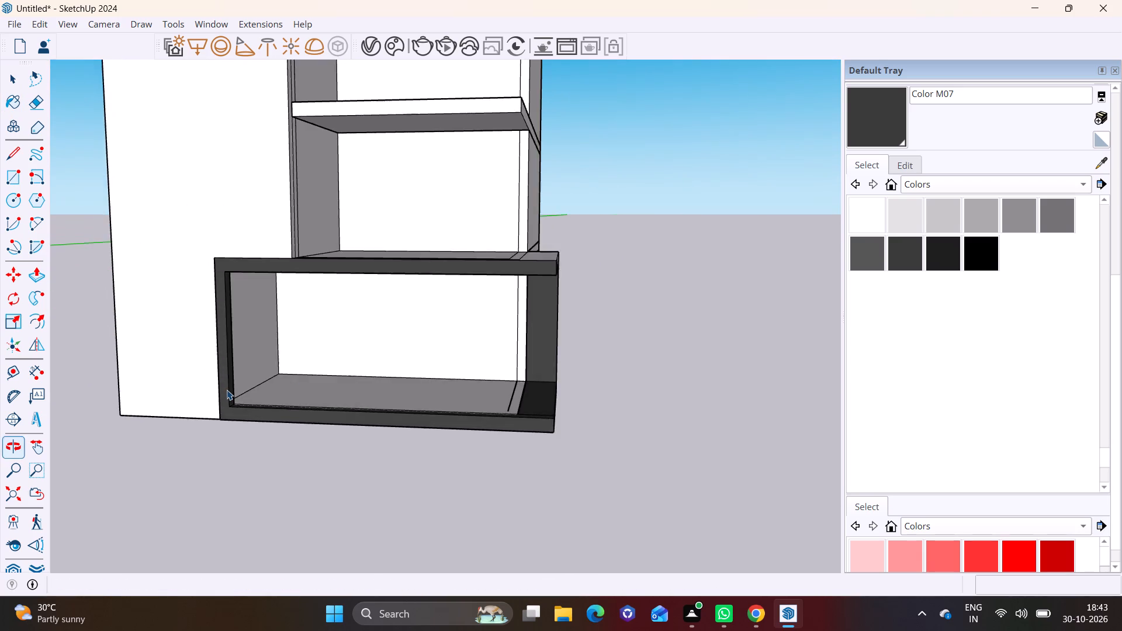
scroll(227, 390, up, 9)
click(5, 176)
middle_drag(234, 383, 249, 486)
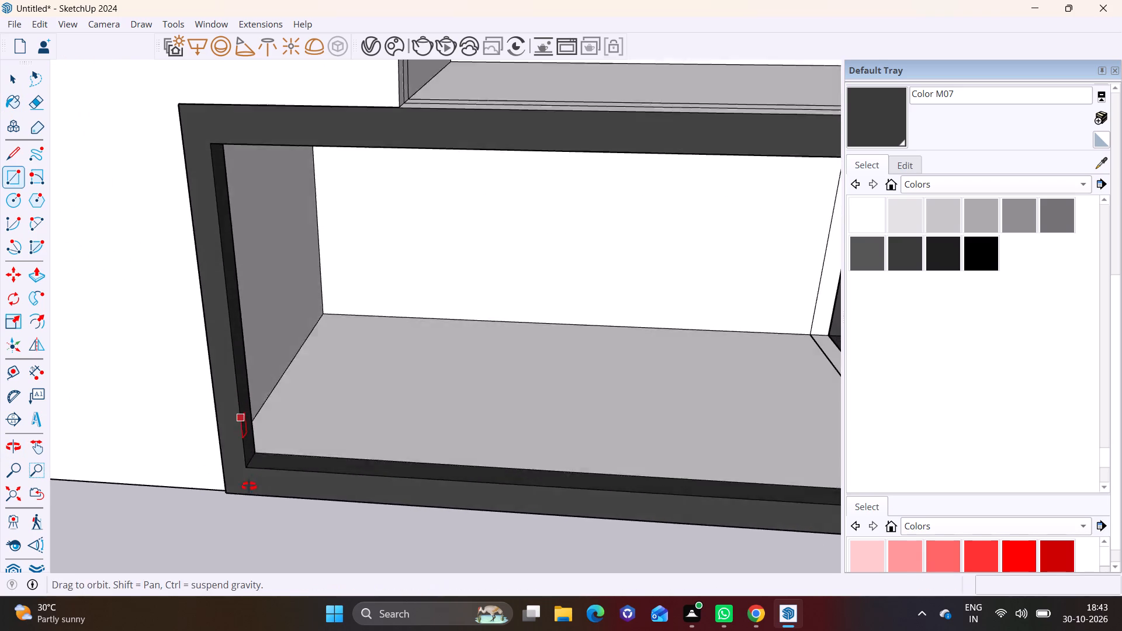
middle_drag(249, 486, 266, 505)
middle_drag(355, 480, 255, 426)
scroll(189, 425, up, 4)
middle_drag(174, 445, 157, 528)
scroll(174, 460, up, 1)
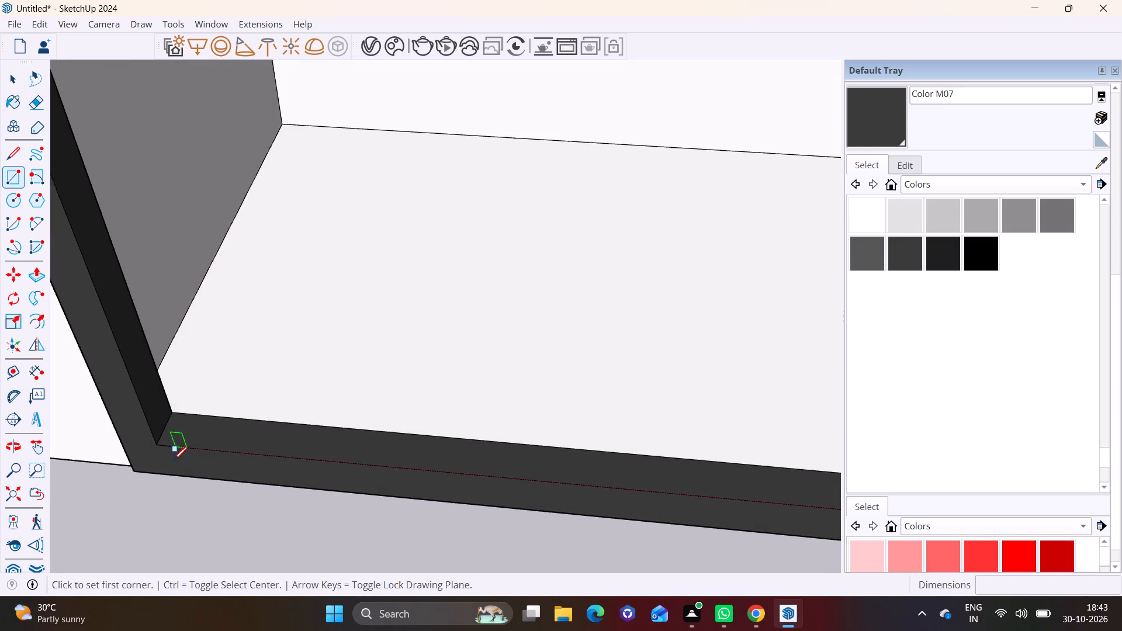
scroll(174, 460, up, 4)
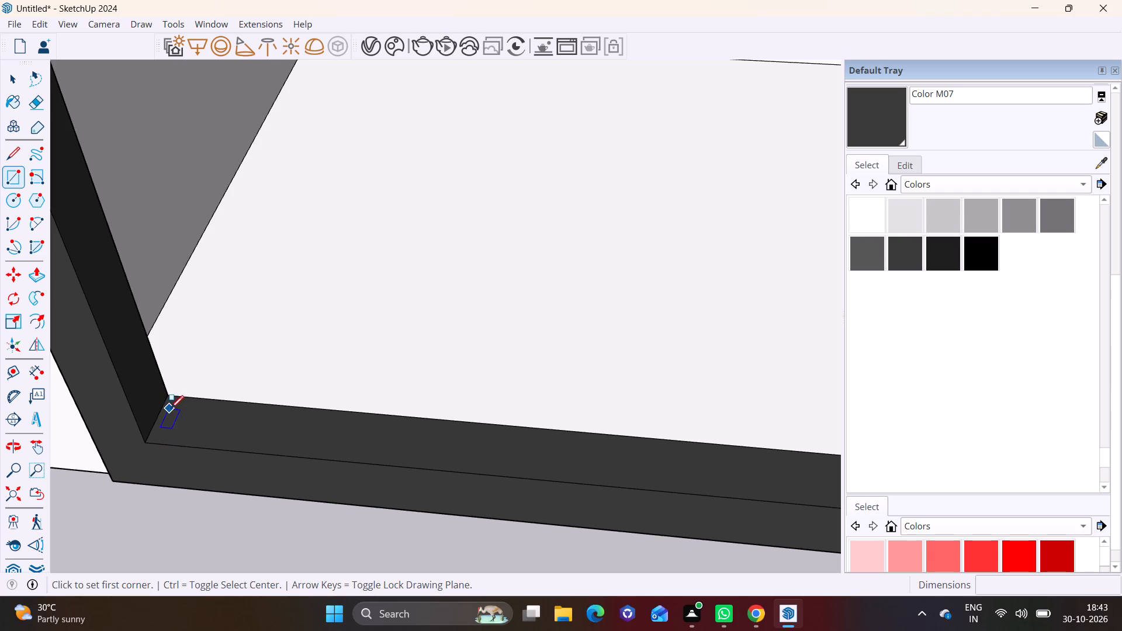
click(178, 405)
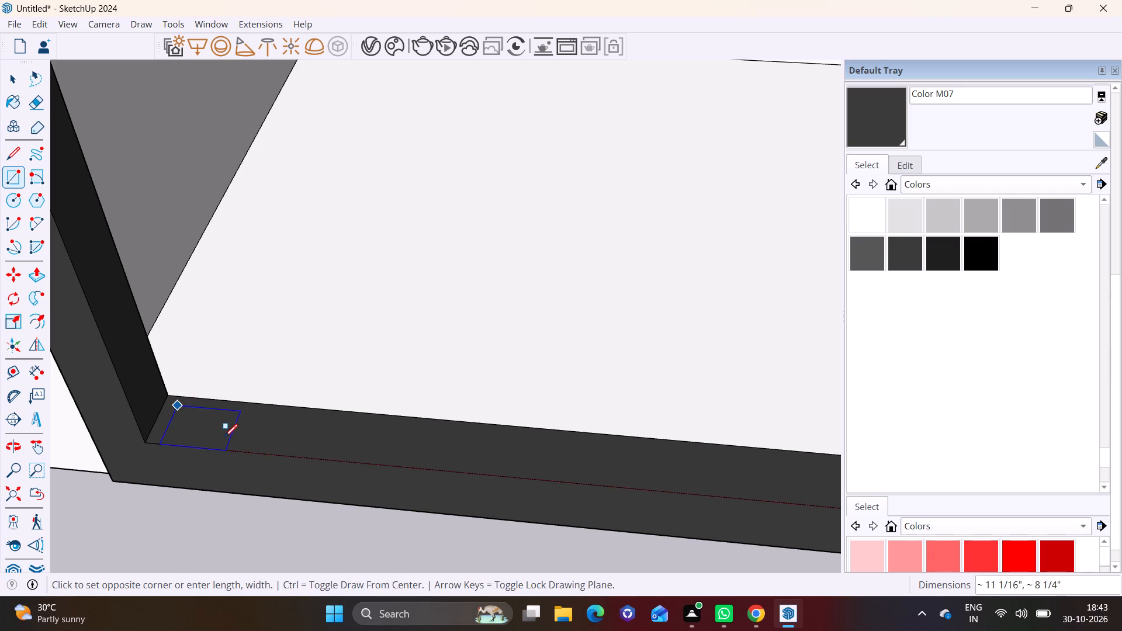
scroll(217, 435, up, 6)
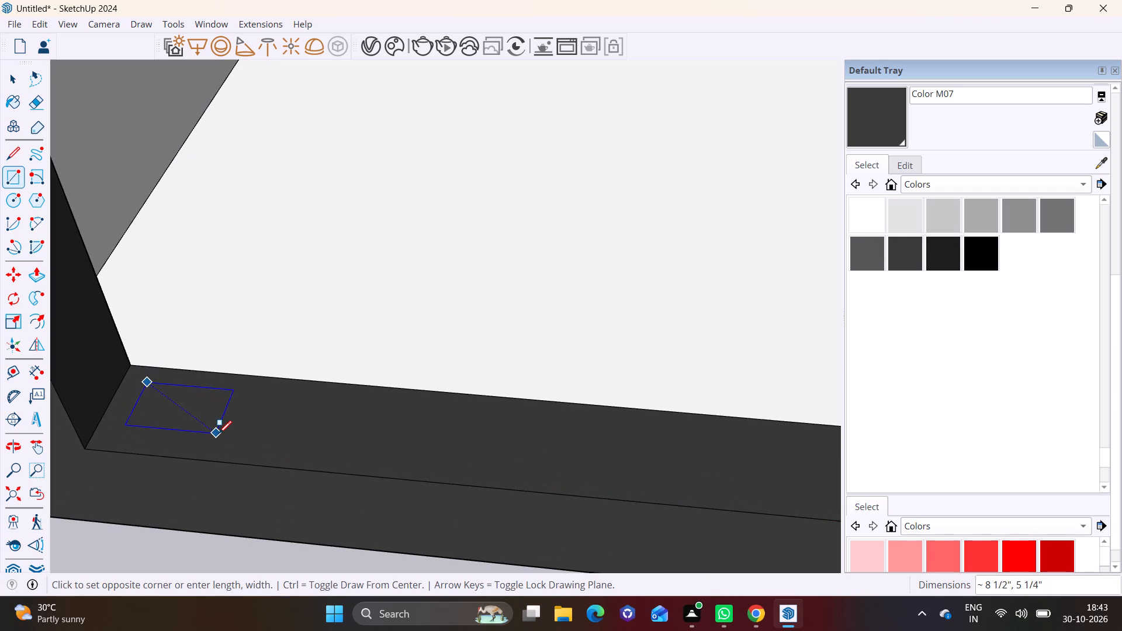
click(199, 438)
Make the small rectangle and its edges into a group.
key(space)
double_click(190, 418)
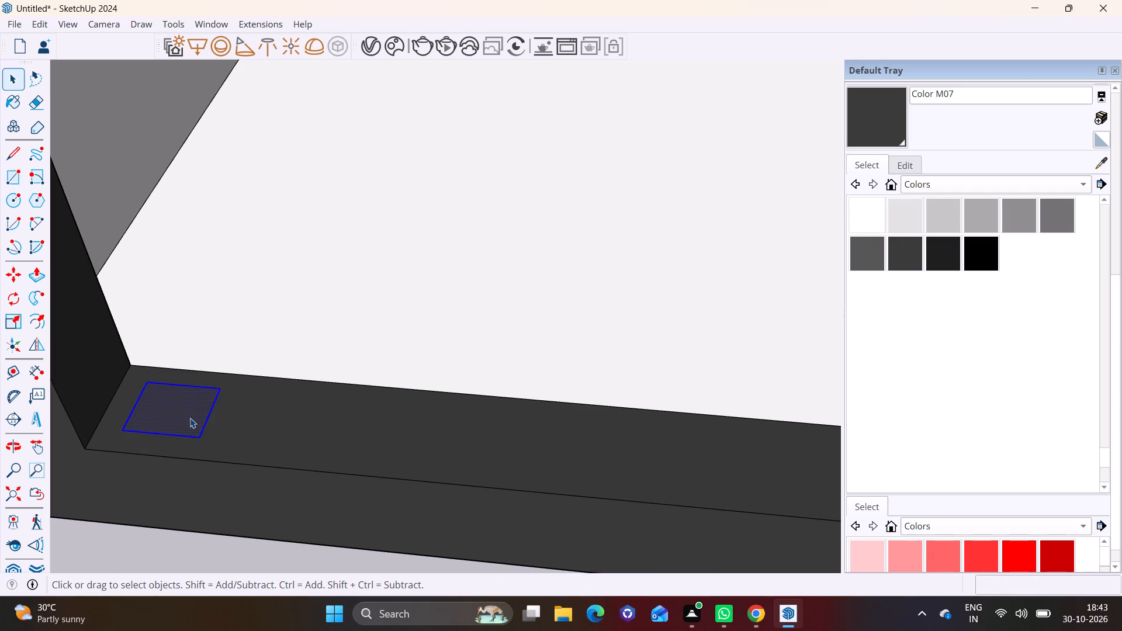
right_click(190, 418)
click(229, 243)
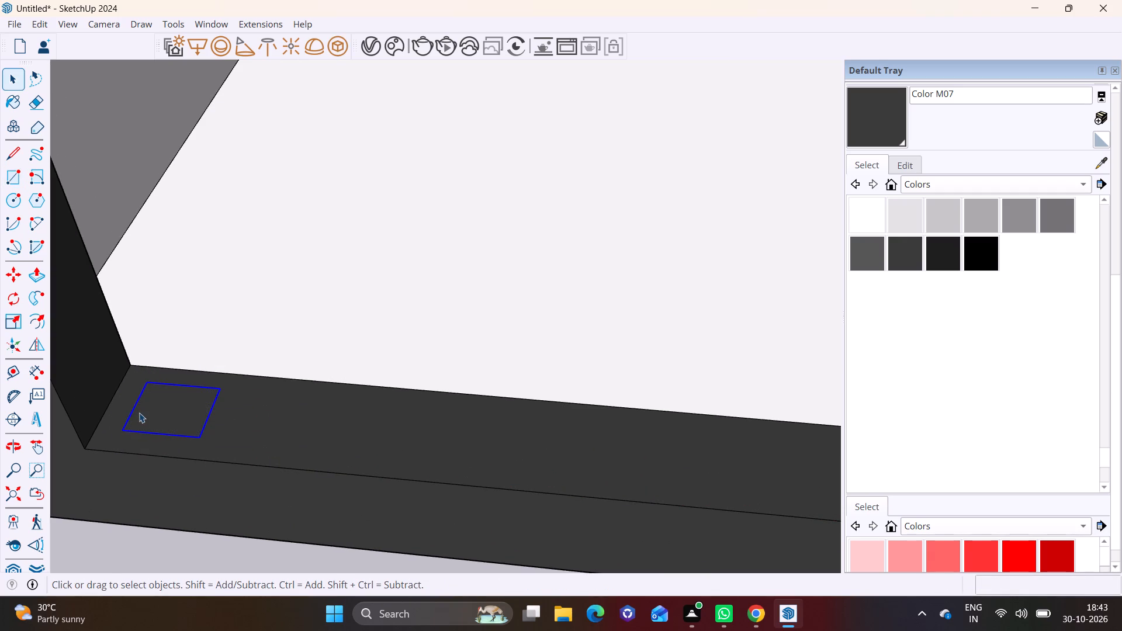
Push/Pull the grouped rectangle's face upward into a tall post just inside the frame's closed end.
triple_click(140, 411)
click(29, 275)
click(149, 402)
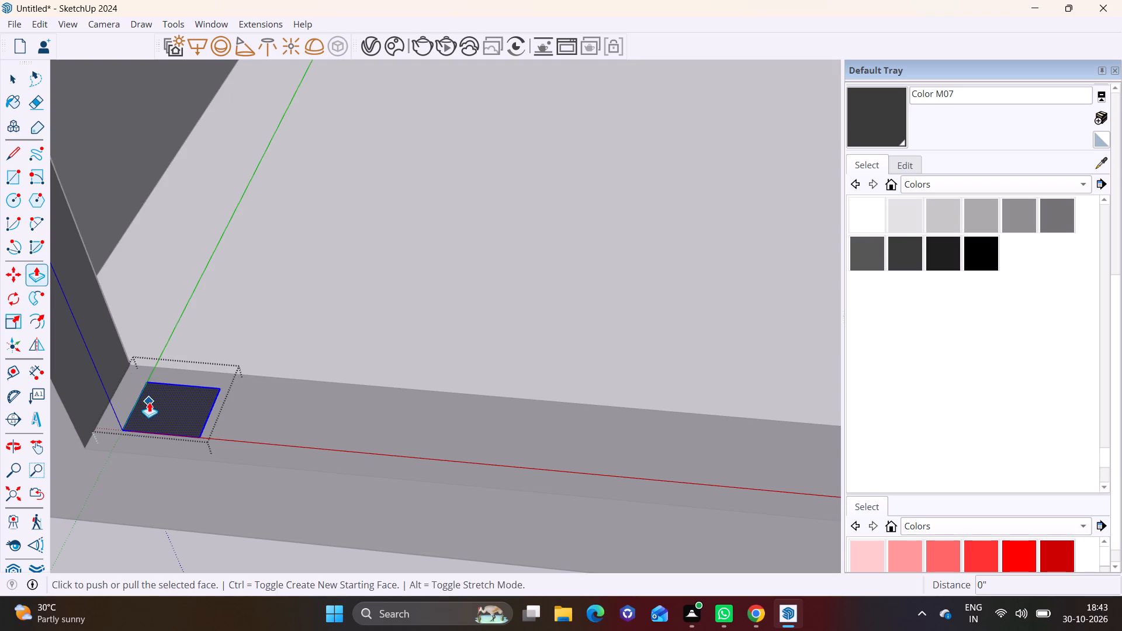
scroll(264, 89, down, 7)
shift+middle_drag(263, 102, 371, 464)
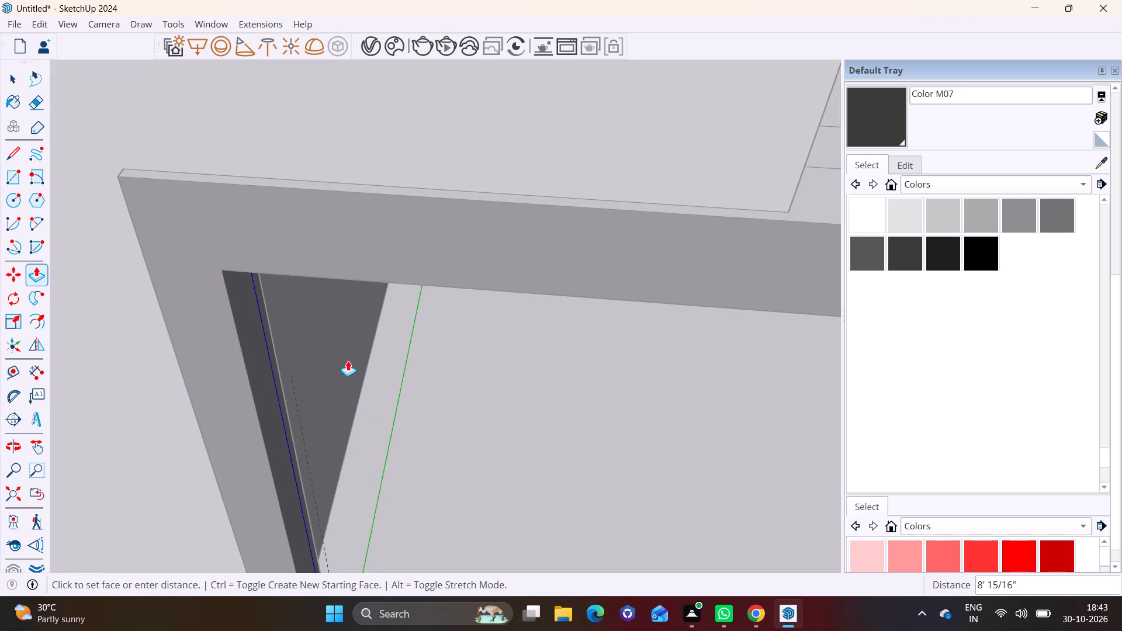
middle_drag(327, 370, 307, 272)
scroll(317, 405, down, 4)
shift+middle_drag(327, 441, 353, 300)
middle_drag(376, 182, 456, 134)
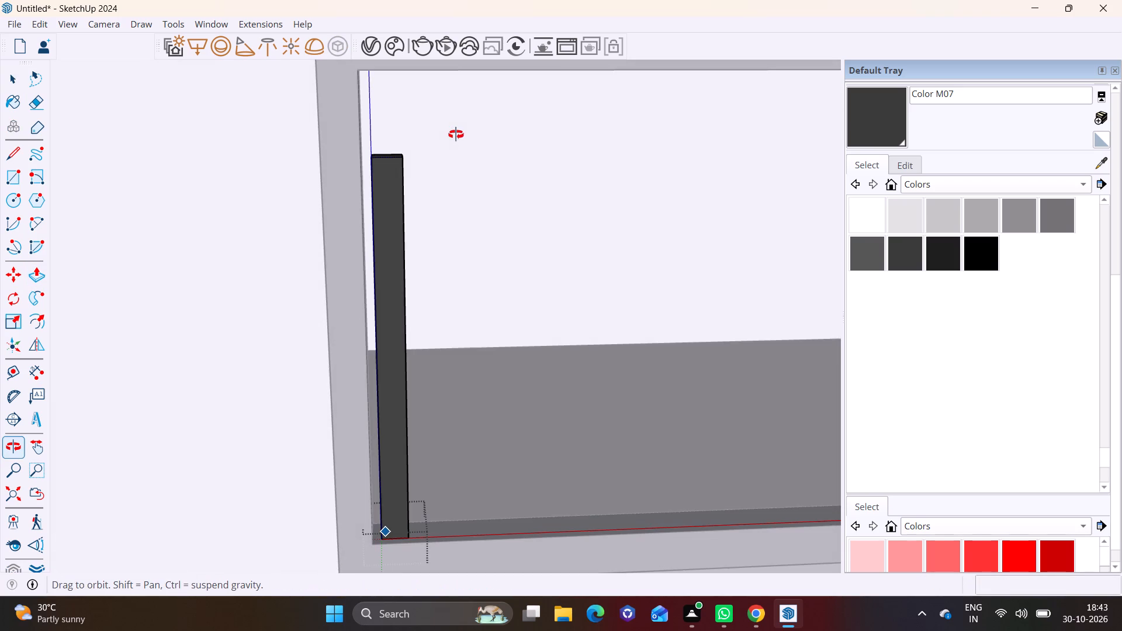
middle_drag(456, 134, 379, 373)
shift+middle_drag(240, 505, 240, 505)
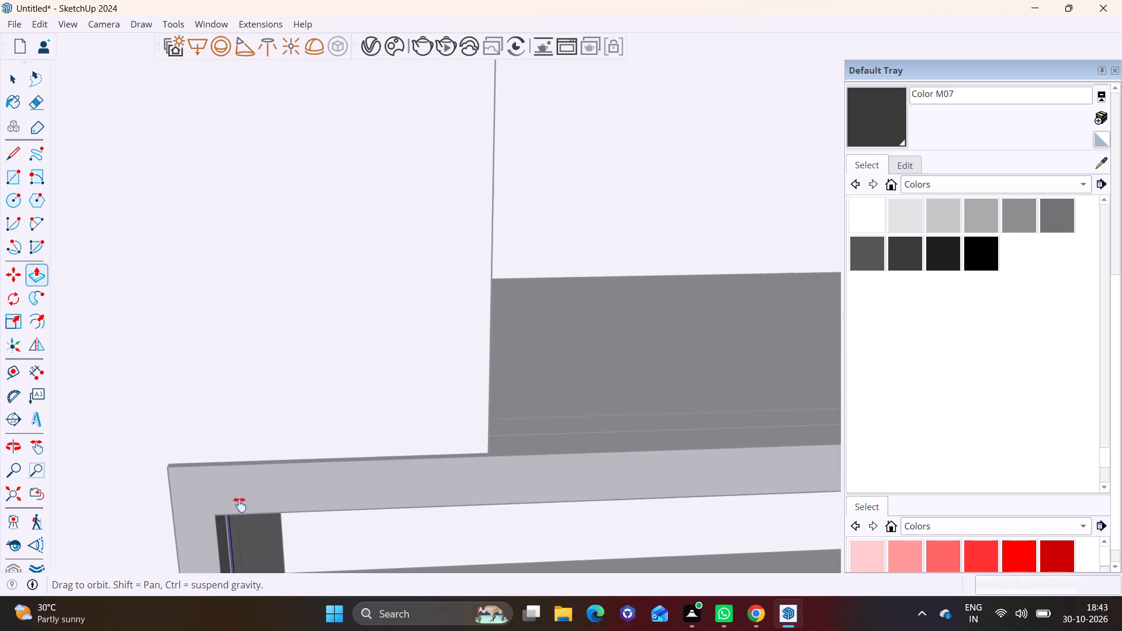
shift+middle_drag(240, 505, 256, 374)
shift+middle_drag(272, 411, 281, 324)
scroll(315, 438, down, 6)
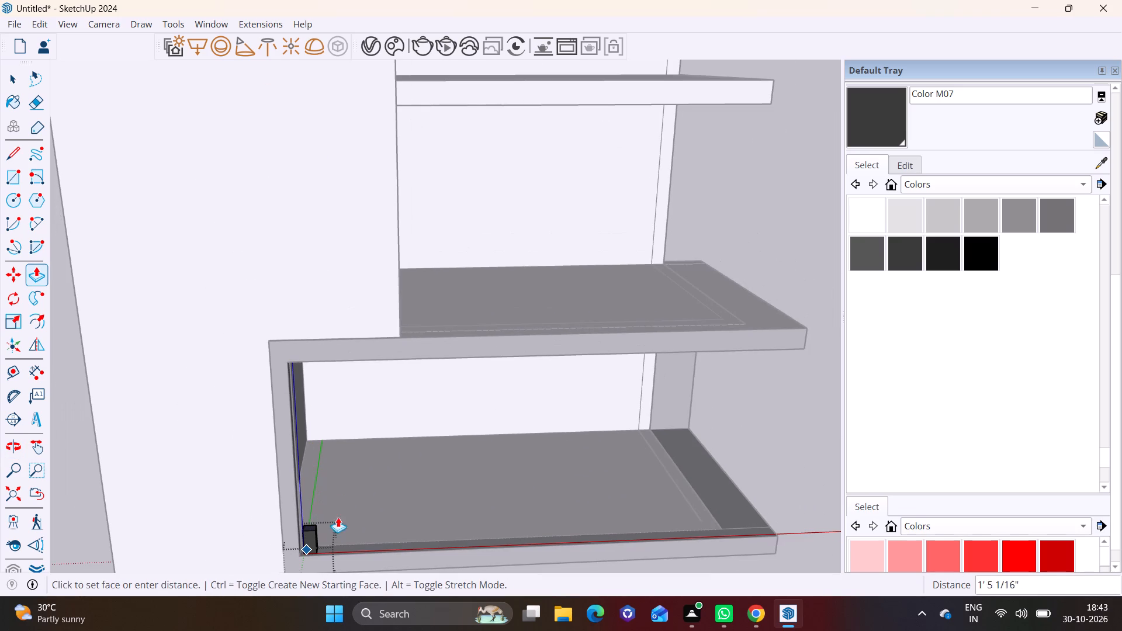
click(338, 380)
Extend the post's top face by about 1' 4 1/2" to meet the frame's top band and leave the group.
scroll(300, 379, up, 8)
click(301, 387)
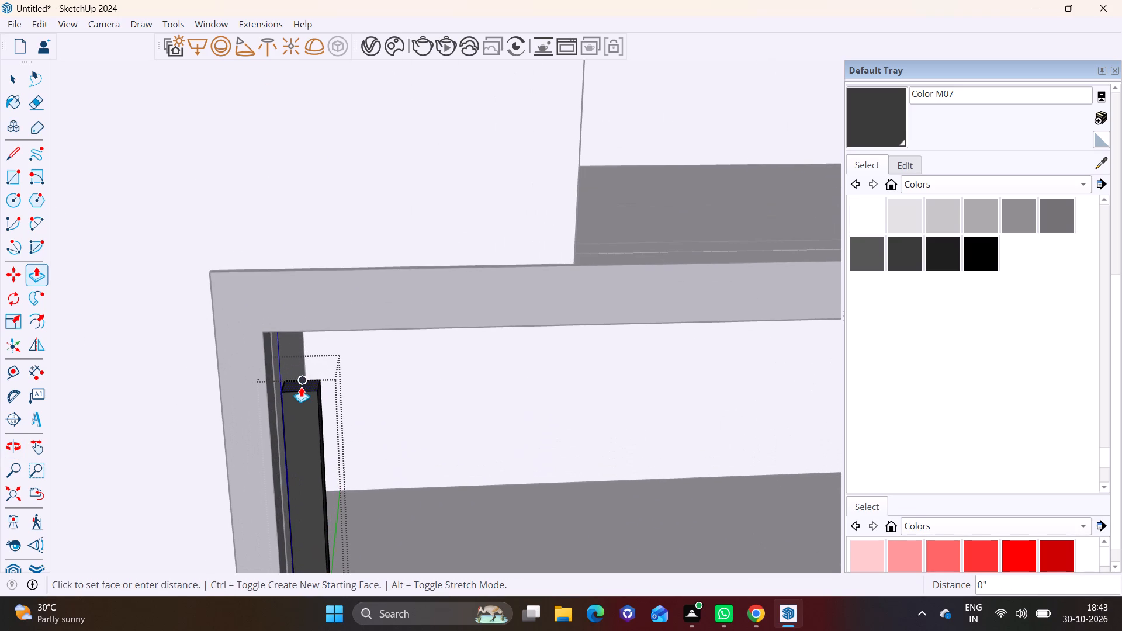
click(300, 310)
scroll(330, 414, down, 6)
key(space)
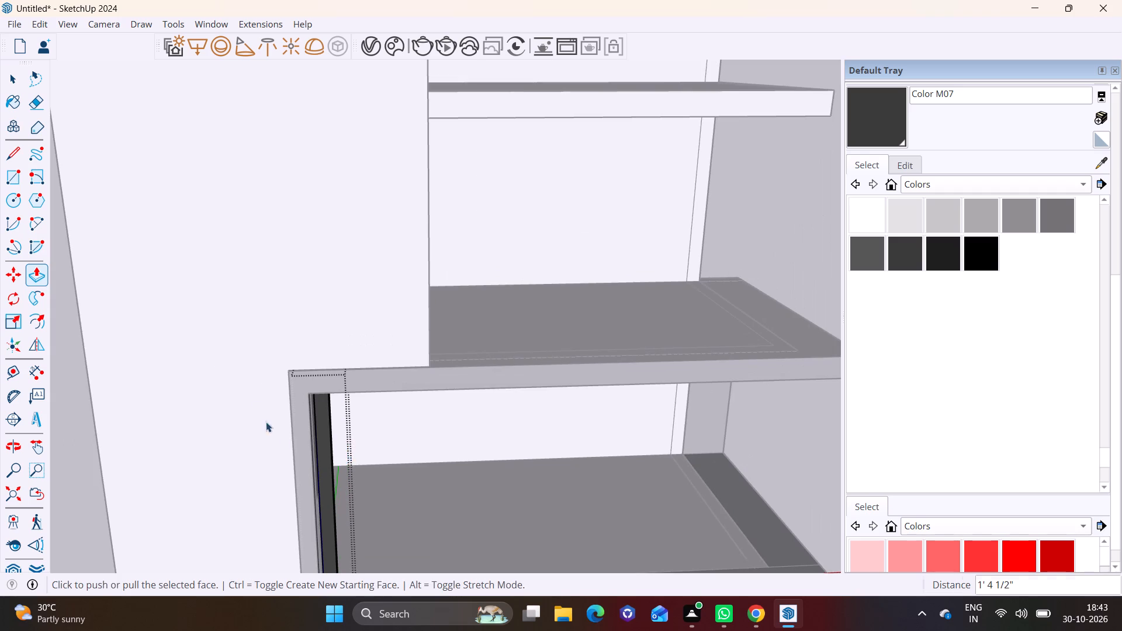
click(265, 349)
Load the Wood material collection and try to paint the post group as a whole with Wood Cherry Original.
shift+middle_drag(348, 432, 305, 270)
shift+scroll(305, 270, down, 1)
scroll(282, 349, up, 2)
click(277, 300)
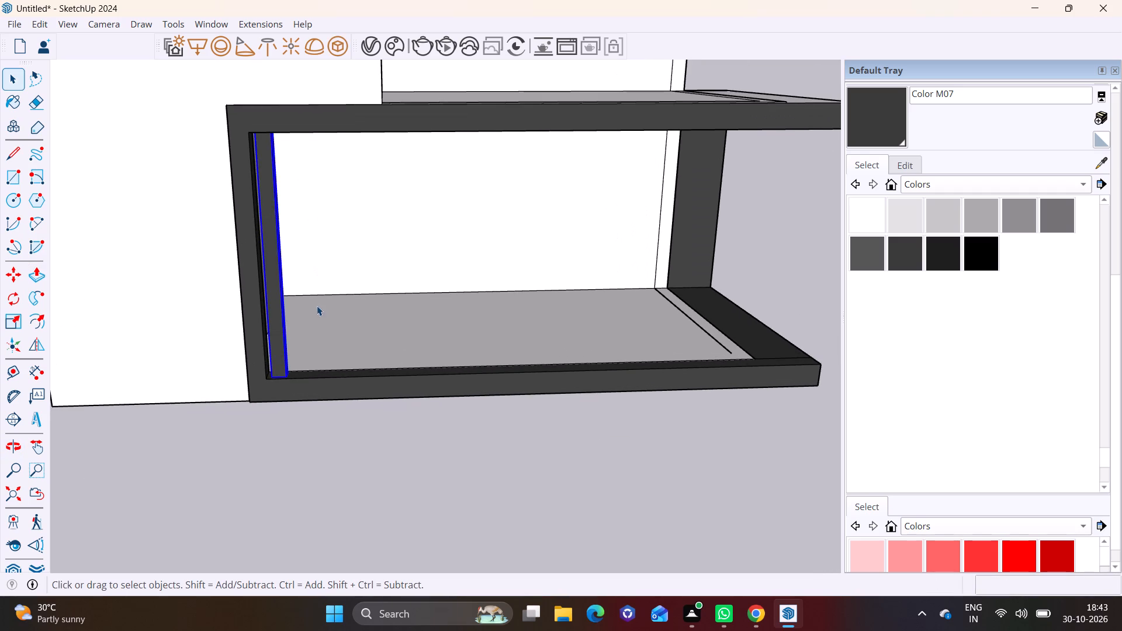
middle_drag(295, 317, 212, 362)
scroll(236, 316, up, 4)
click(909, 522)
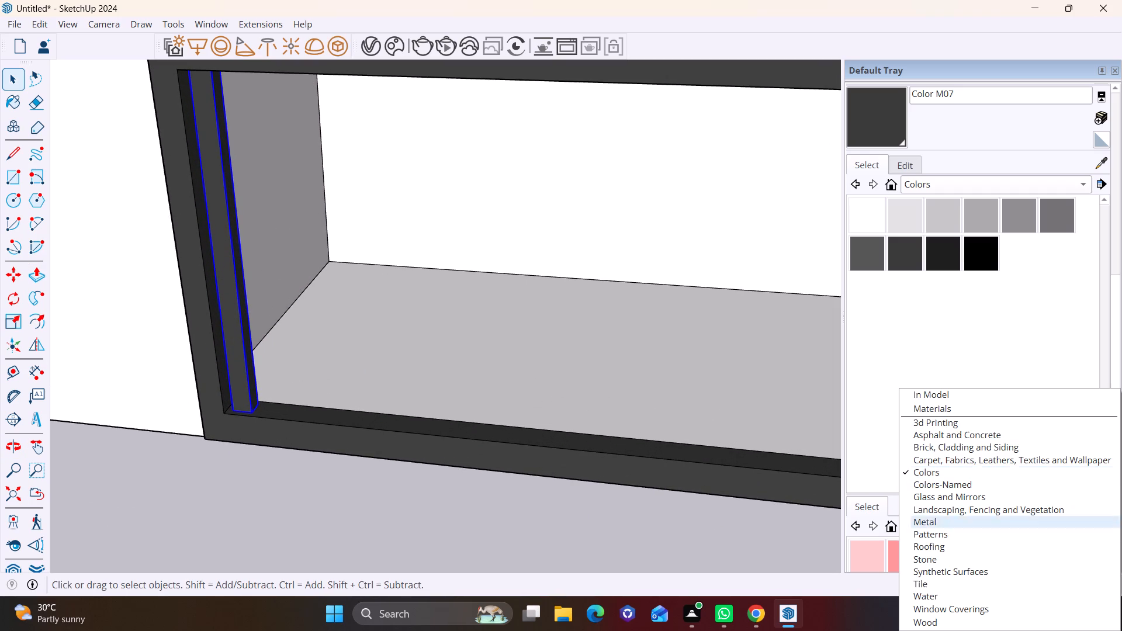
click(936, 622)
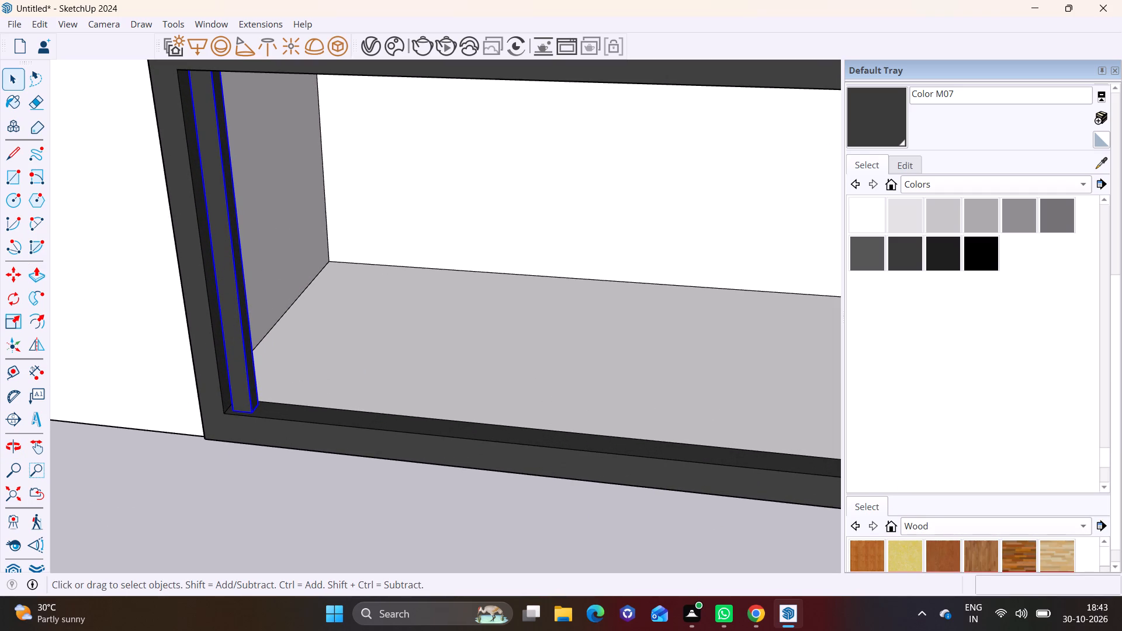
click(934, 559)
click(236, 325)
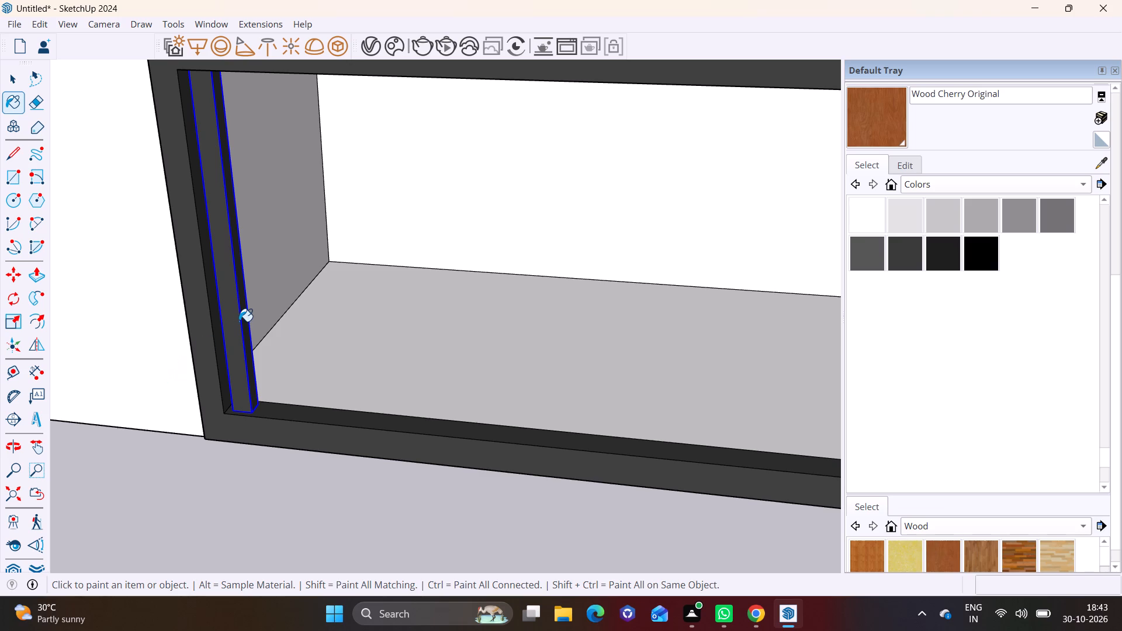
click(239, 321)
click(234, 318)
Select all the post's faces inside its group, paint them with Wood Cherry Original and leave the group.
key(space)
triple_click(233, 318)
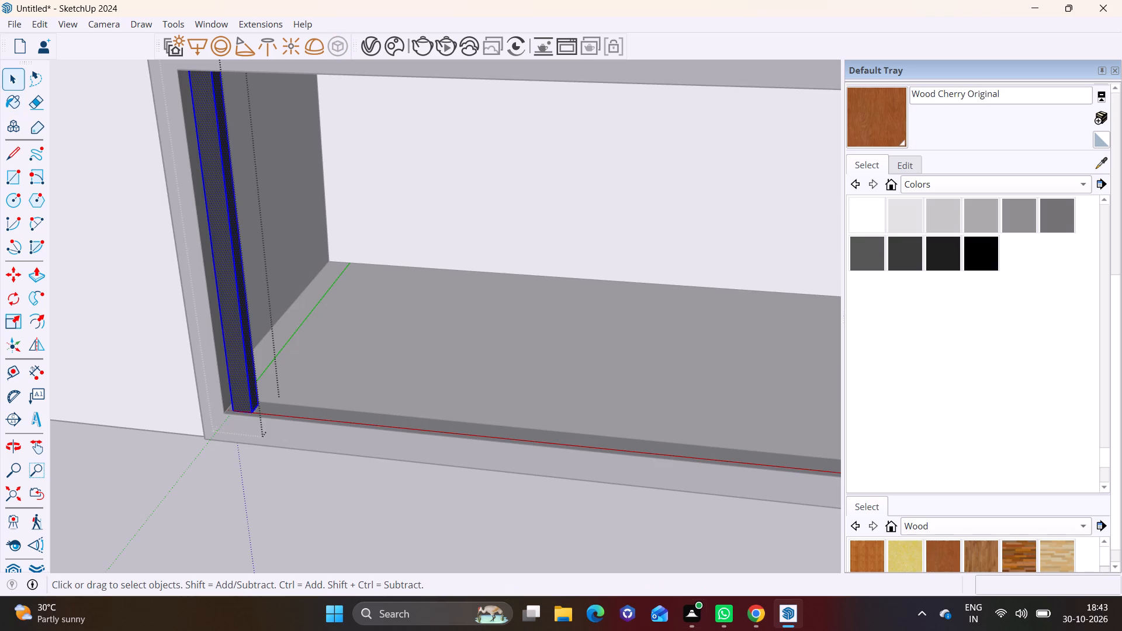
click(861, 553)
click(933, 549)
click(237, 374)
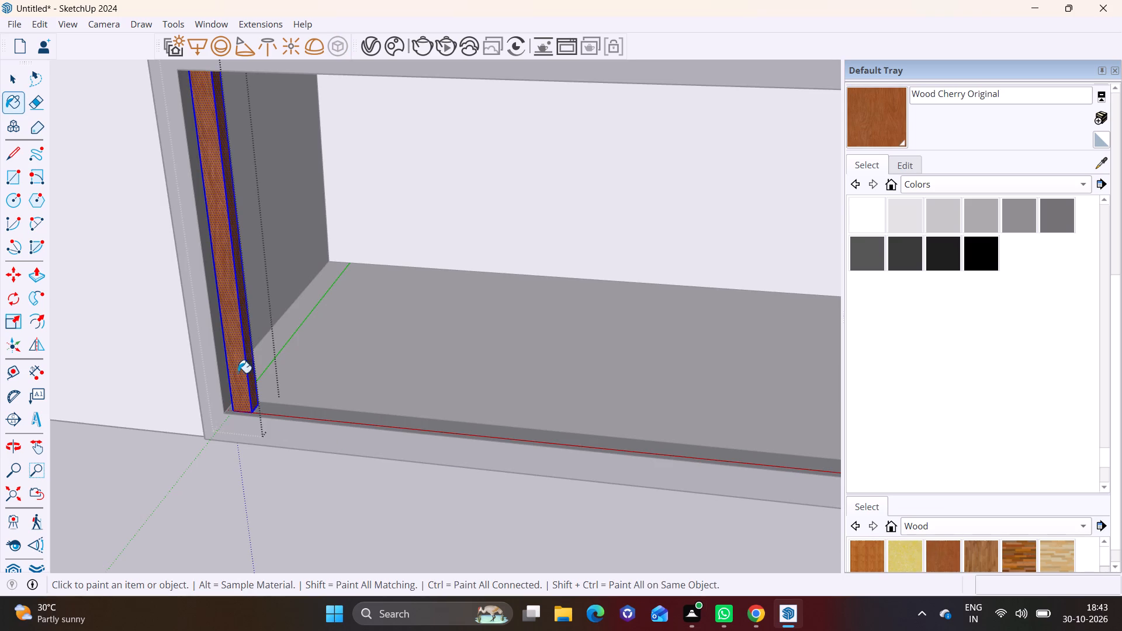
key(space)
click(236, 493)
Copy the wooden post three times along the frame's floor strip, spacing the copies about 9 1/4", 9 1/8" and 9" apart.
scroll(236, 493, down, 7)
middle_drag(240, 482, 272, 372)
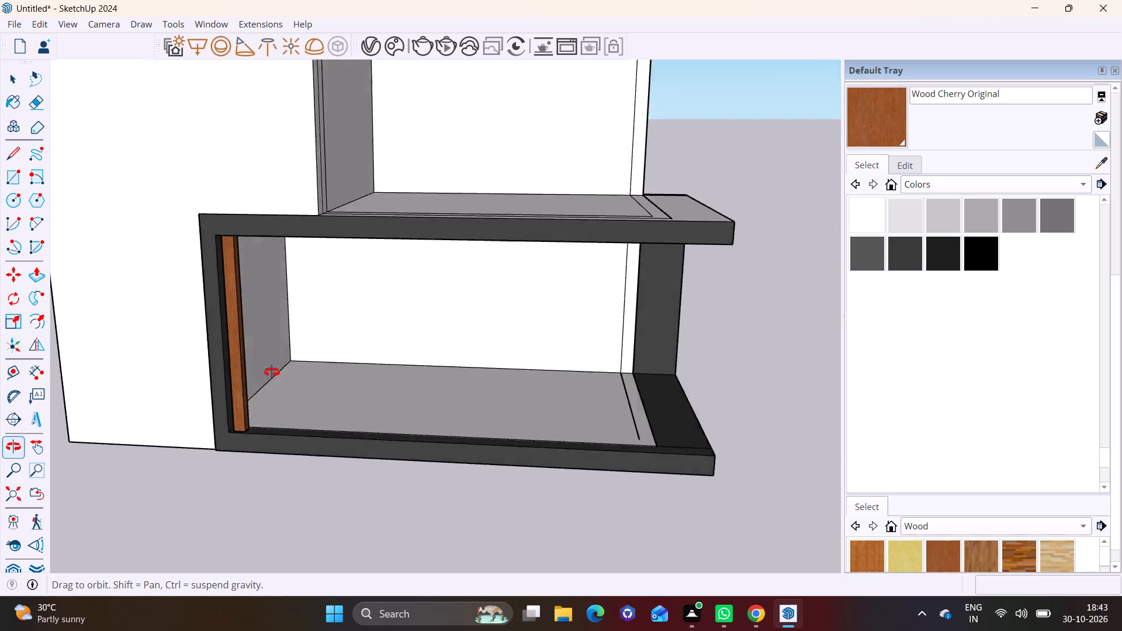
middle_drag(272, 372, 278, 360)
scroll(276, 360, up, 5)
shift+middle_drag(242, 359, 243, 419)
middle_drag(246, 436, 321, 455)
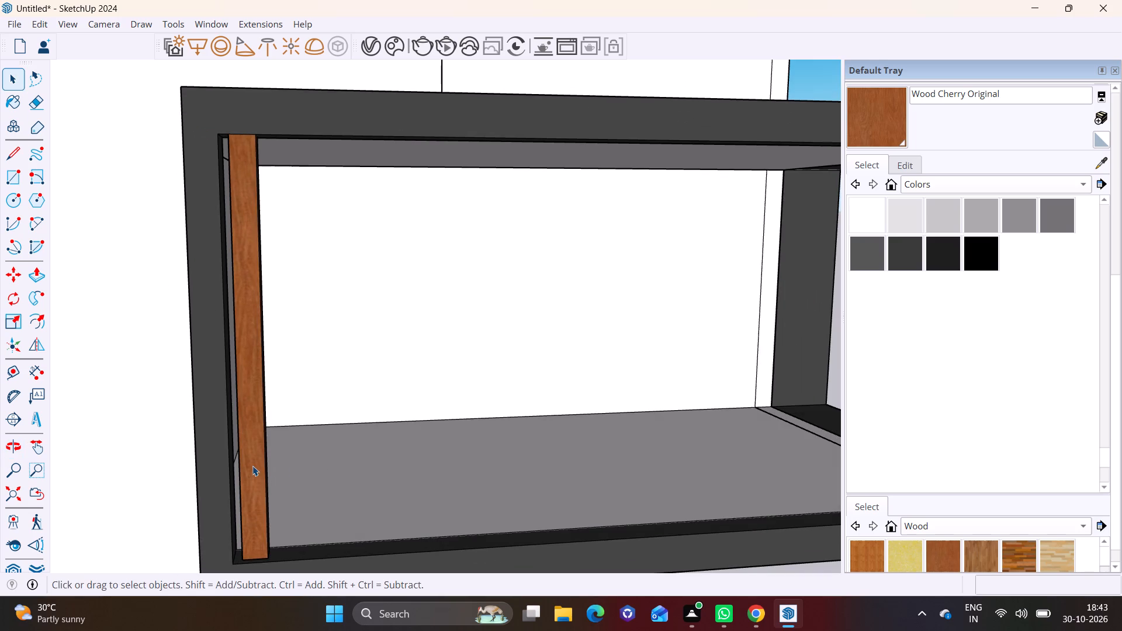
click(251, 464)
shift+middle_drag(262, 464, 240, 393)
scroll(260, 469, up, 6)
key(m)
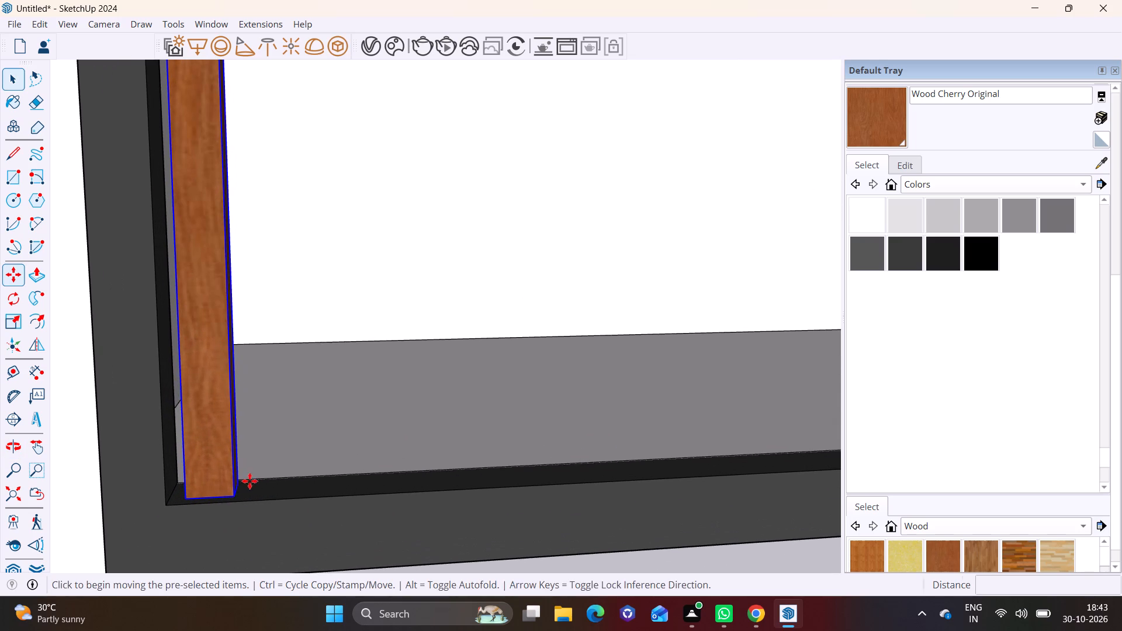
click(185, 497)
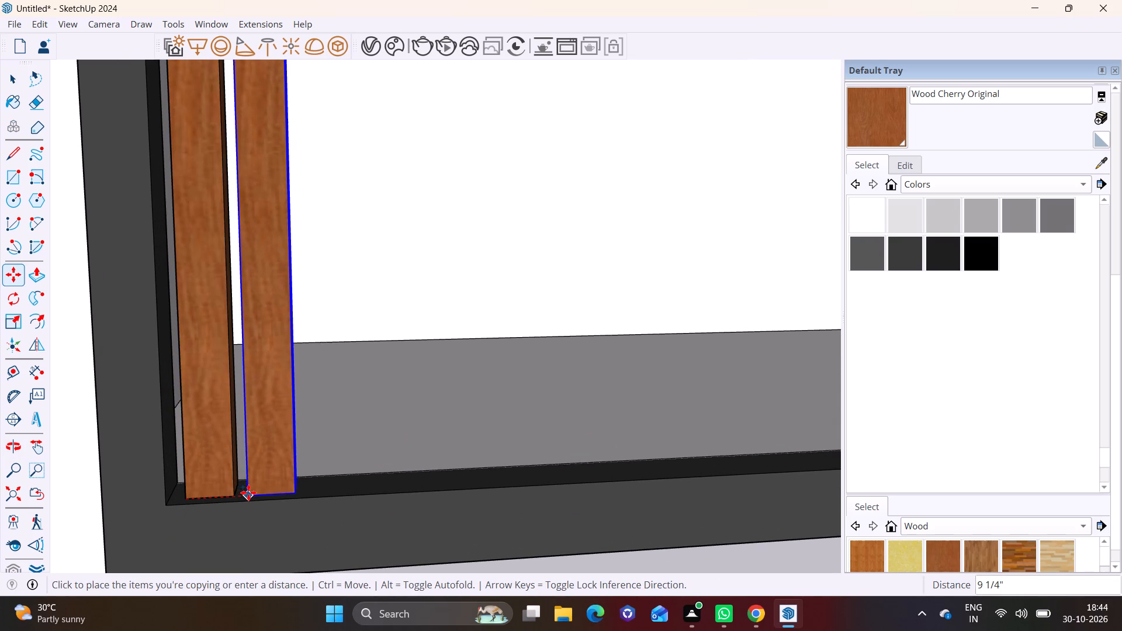
click(248, 493)
click(244, 495)
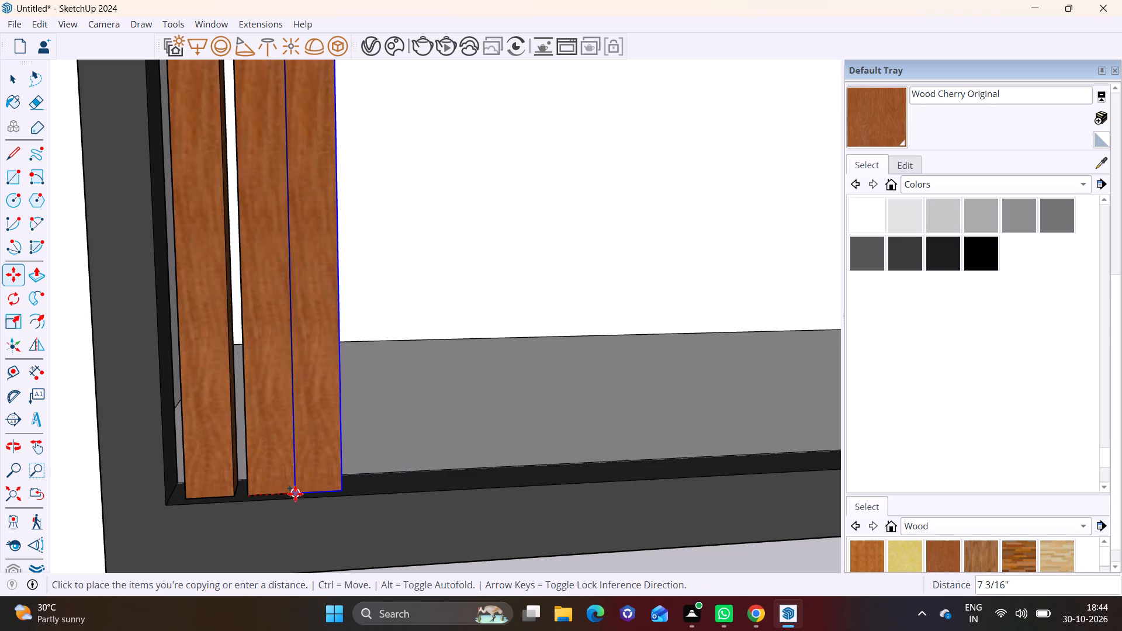
click(308, 493)
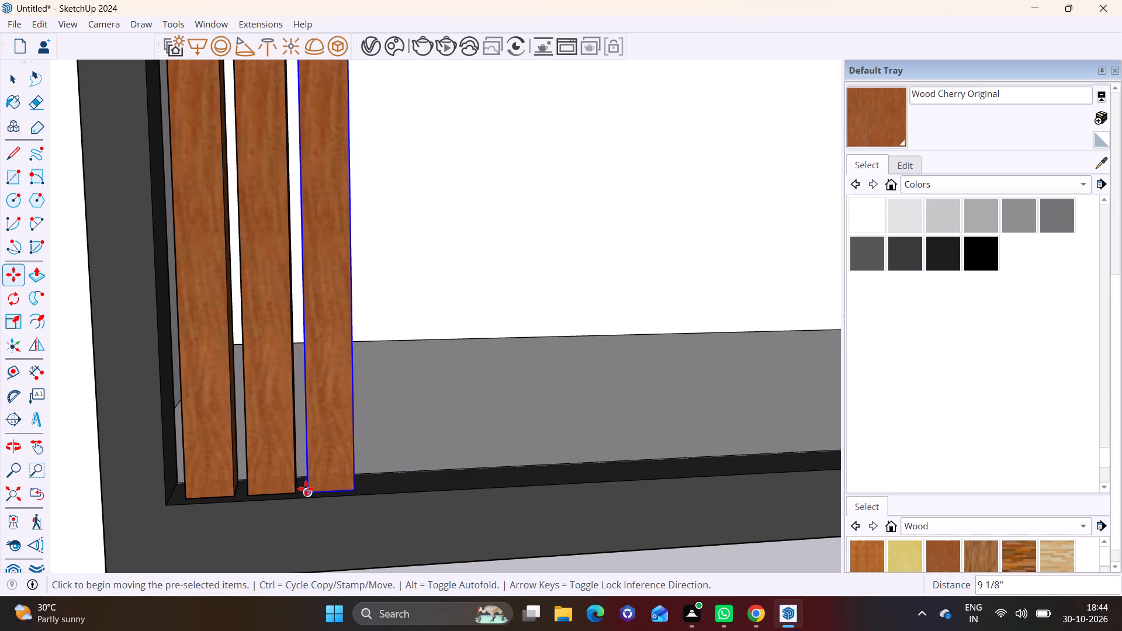
click(312, 489)
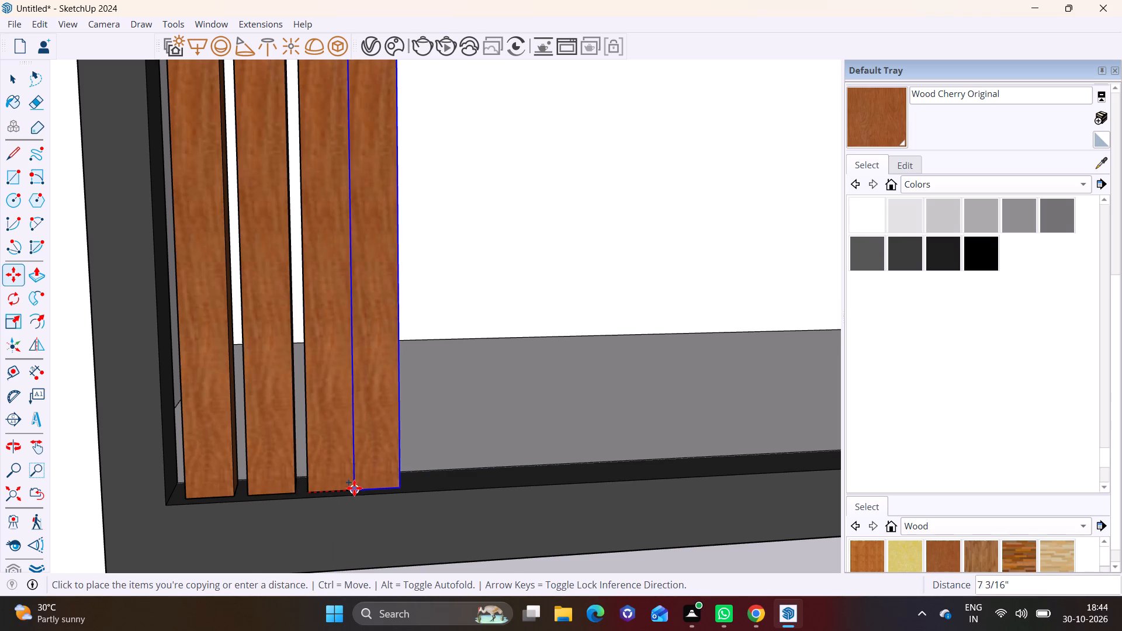
click(366, 488)
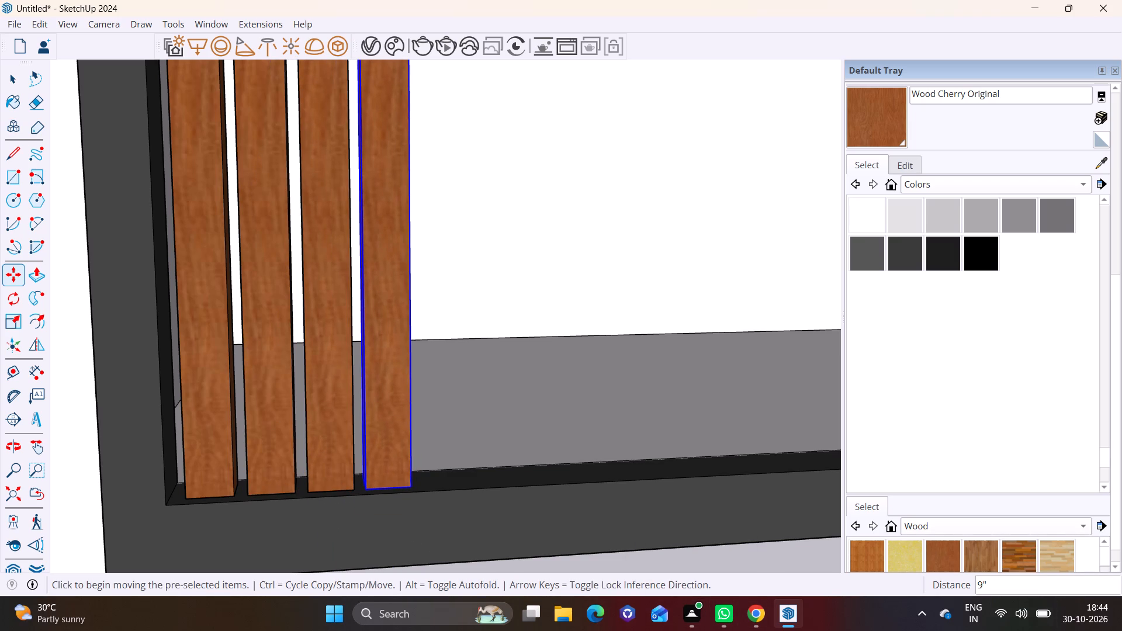
Copy the last post twice more along the floor strip, placing the first of these about 9 13/16" away.
scroll(958, 560, down, 2)
scroll(958, 559, up, 1)
scroll(958, 558, down, 1)
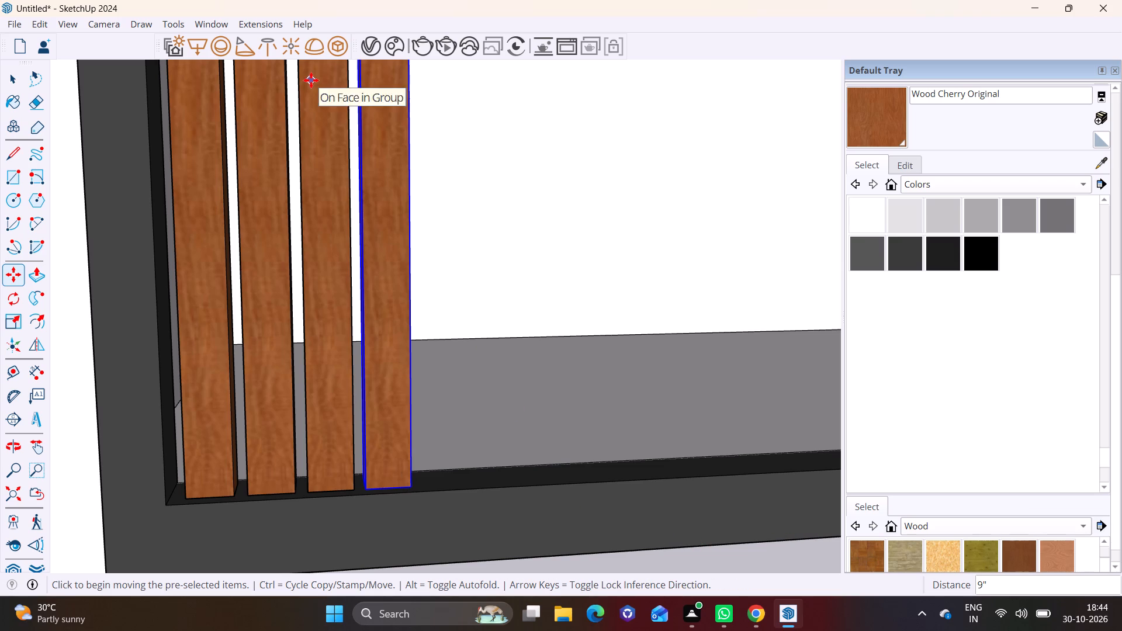
click(365, 490)
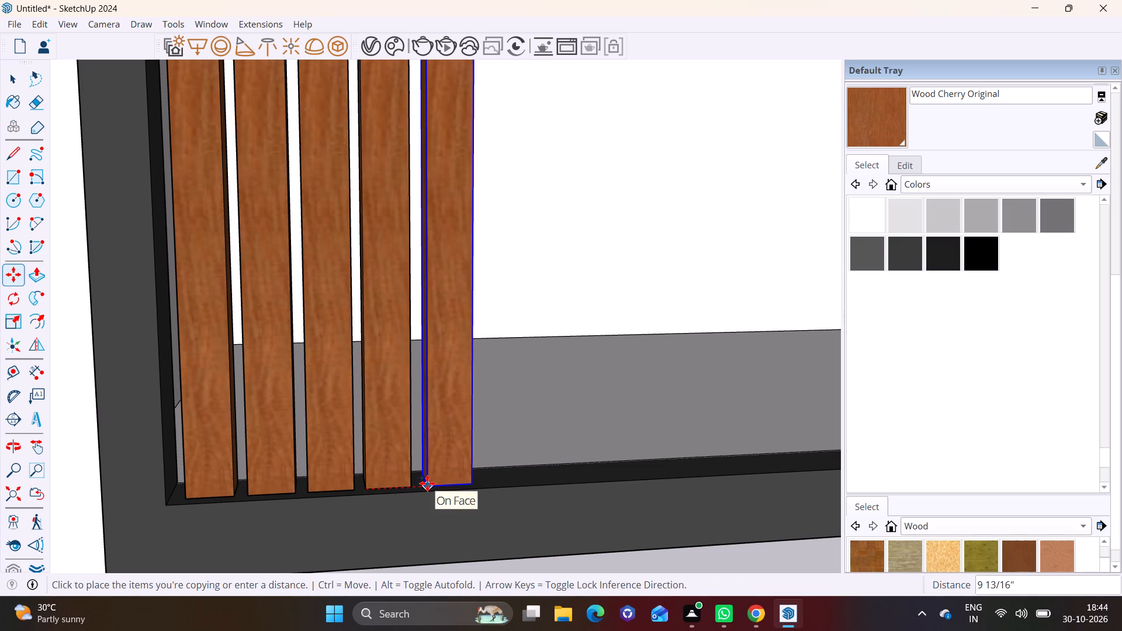
click(427, 483)
click(428, 483)
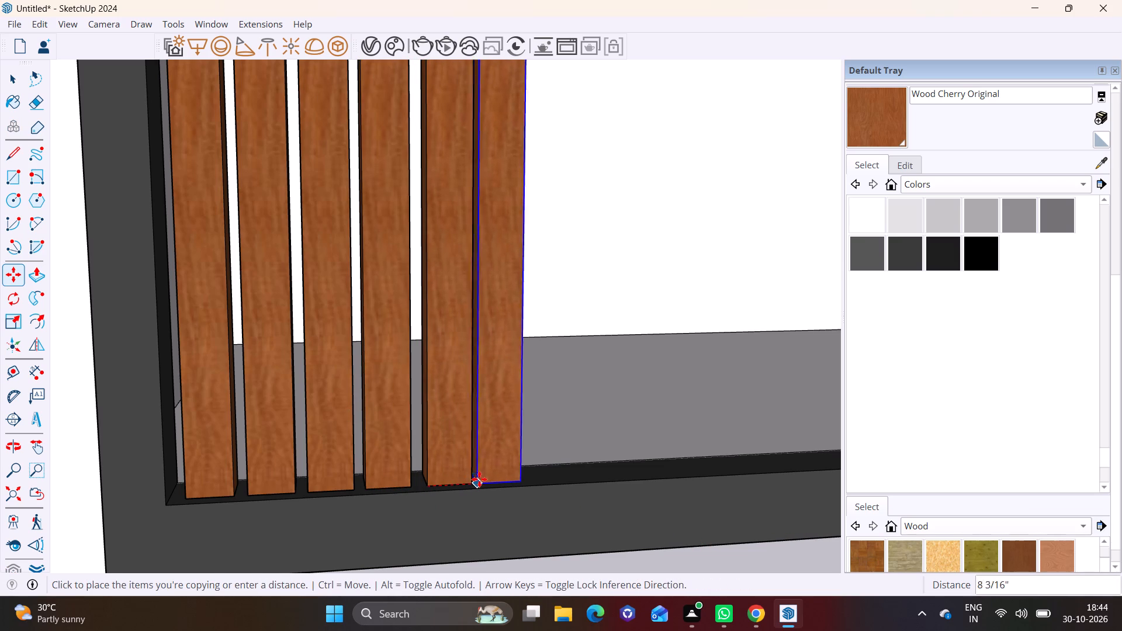
click(487, 478)
key(space)
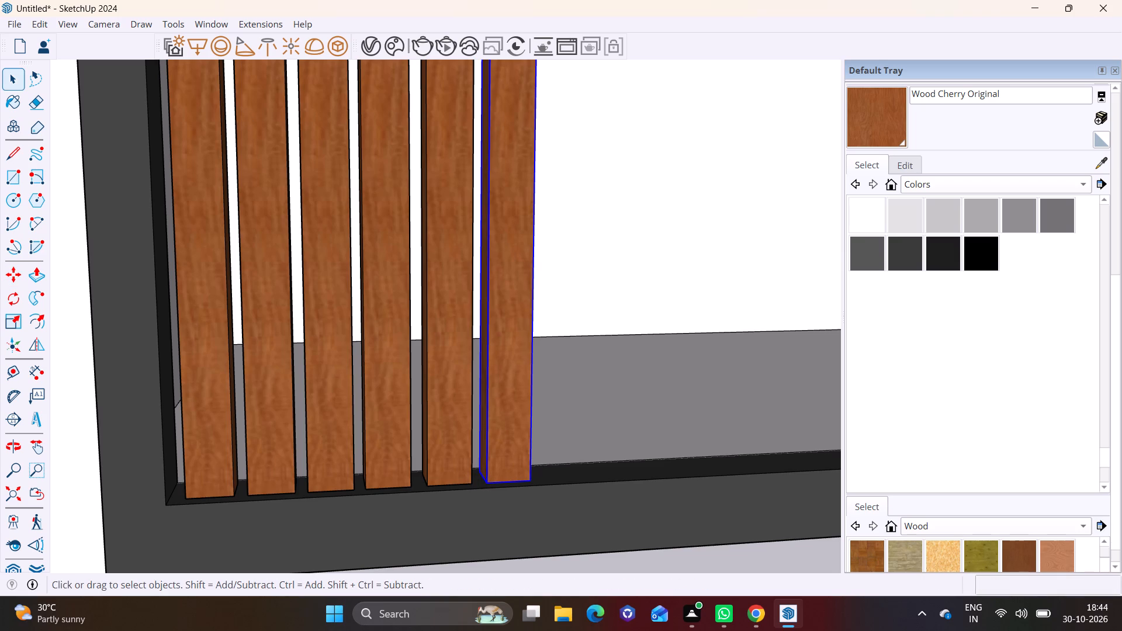
Launch V-Ray's Chaos Cosmos, allow SketchUp access to public and private networks, and launch Chaos Cosmos again.
click(204, 25)
double_click(241, 25)
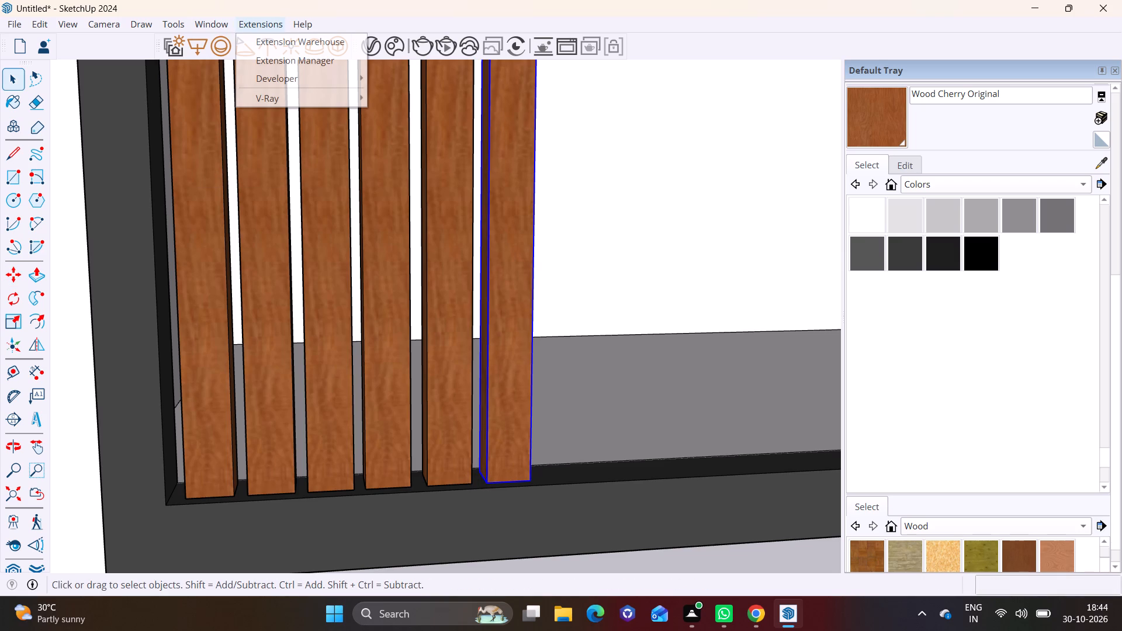
click(255, 95)
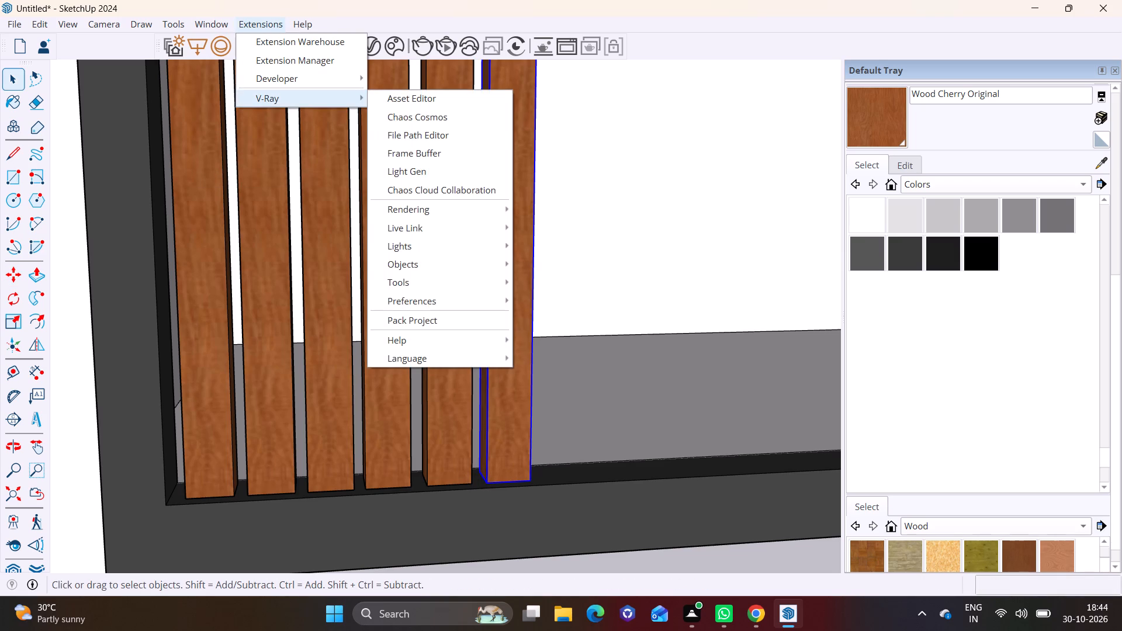
click(407, 119)
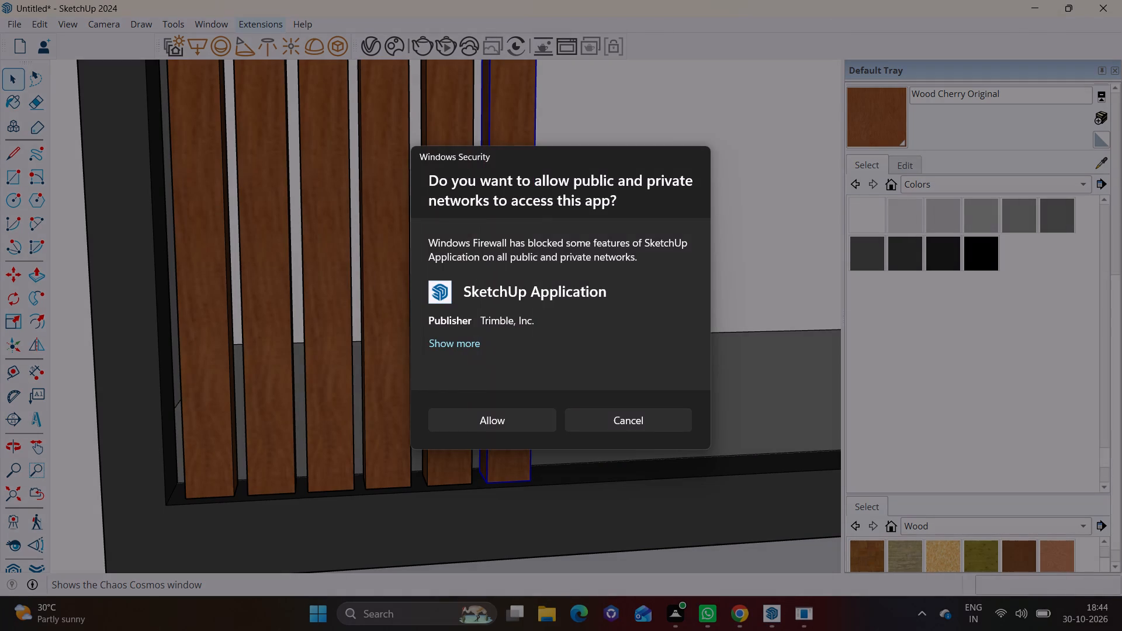
click(520, 415)
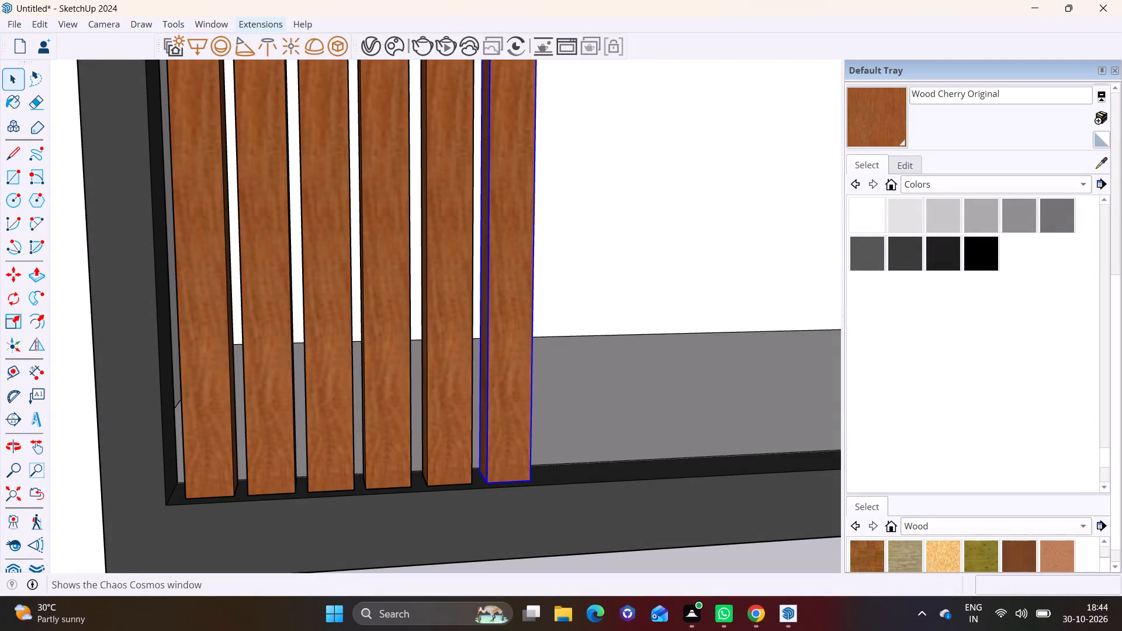
click(252, 22)
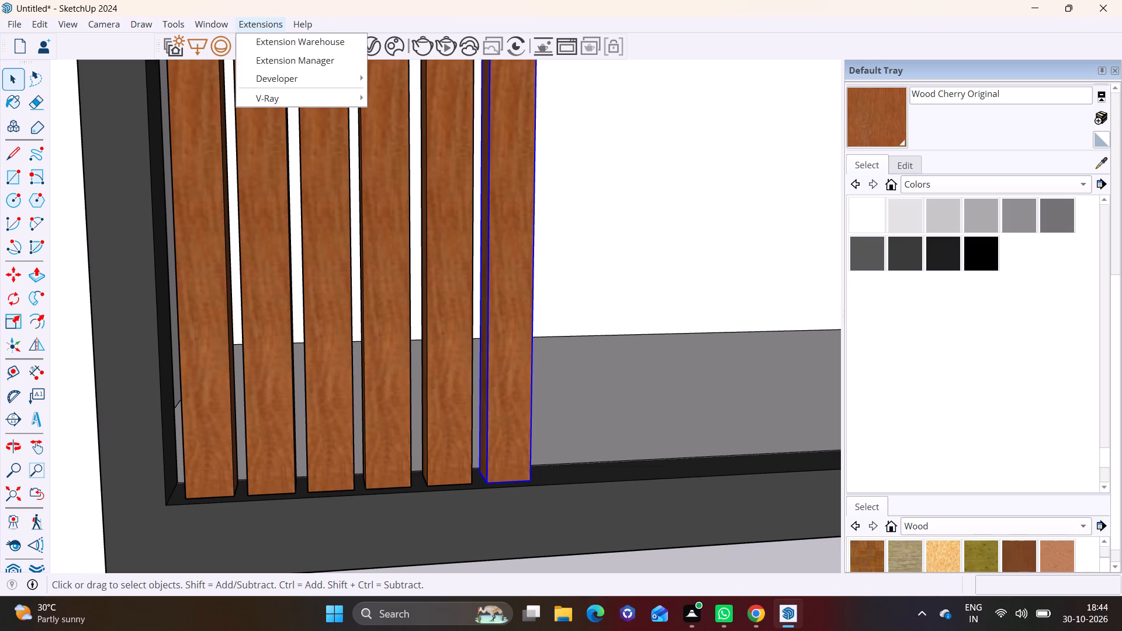
click(286, 95)
click(417, 121)
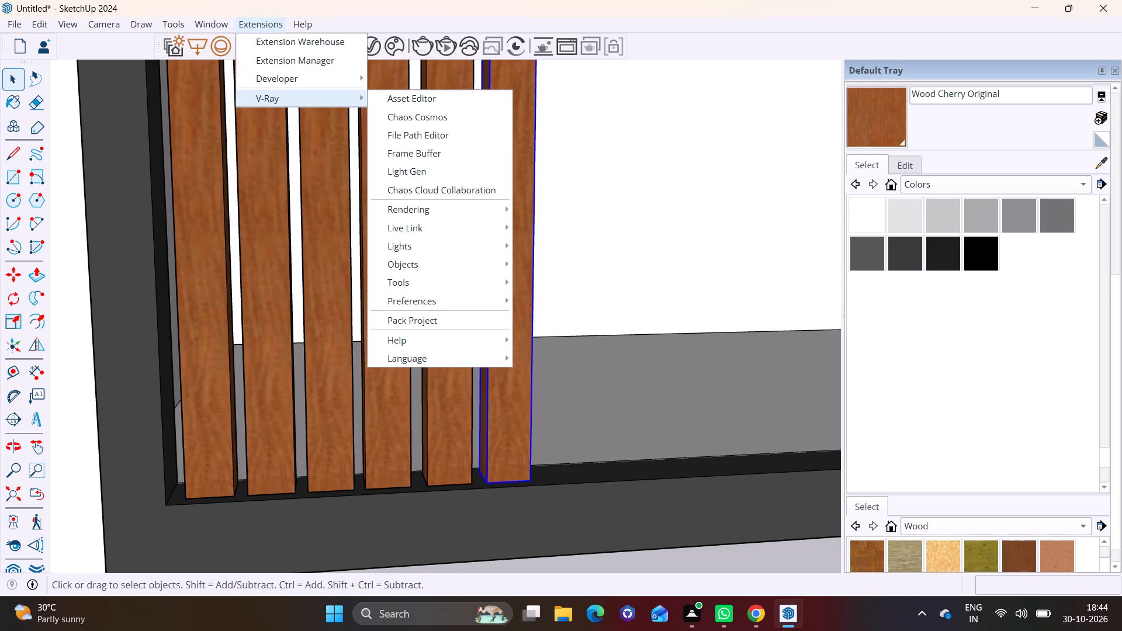
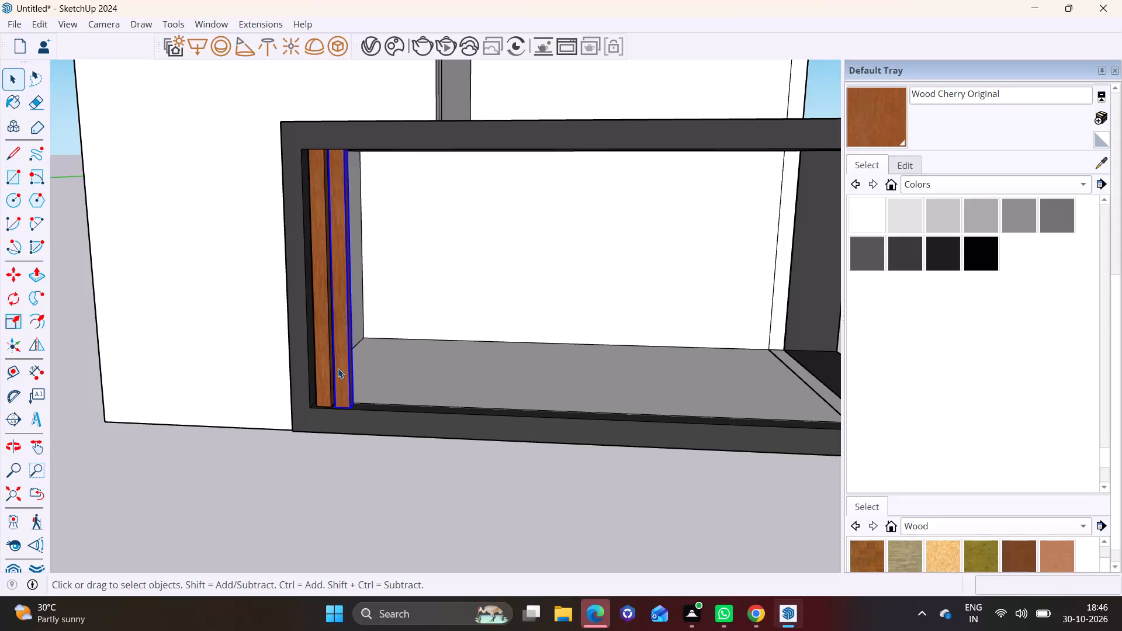
Copy the wooden post along the frame's floor strip at about 8 11/16" spacing and multiply it into an array of 8 copies.
scroll(344, 387, up, 5)
middle_drag(335, 398, 422, 386)
click(348, 396)
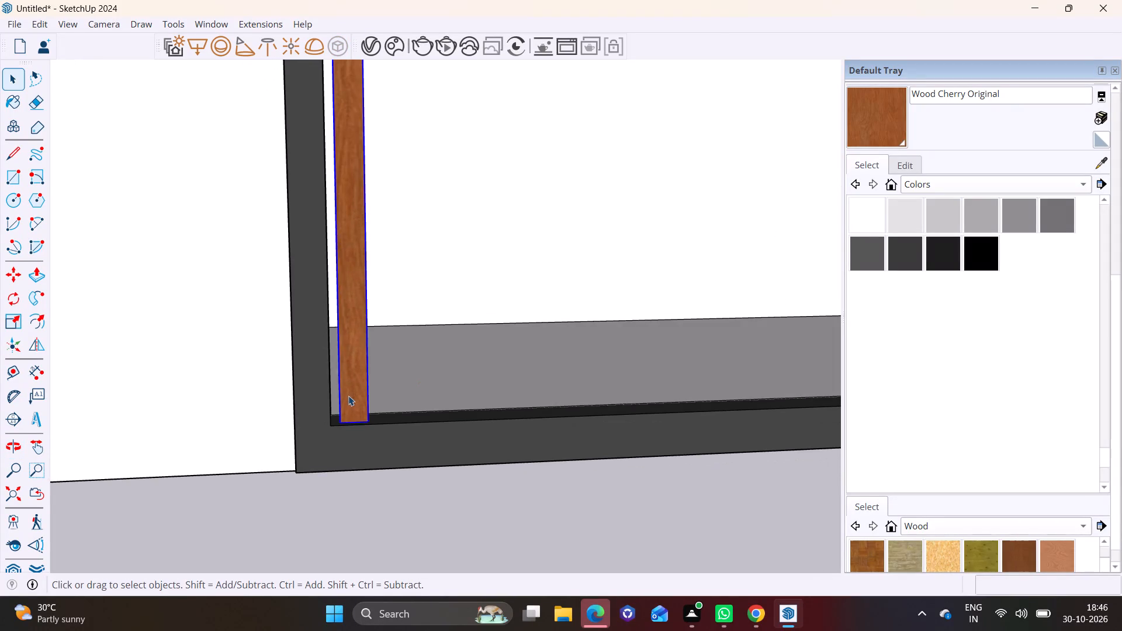
scroll(359, 398, up, 6)
key(m)
click(325, 445)
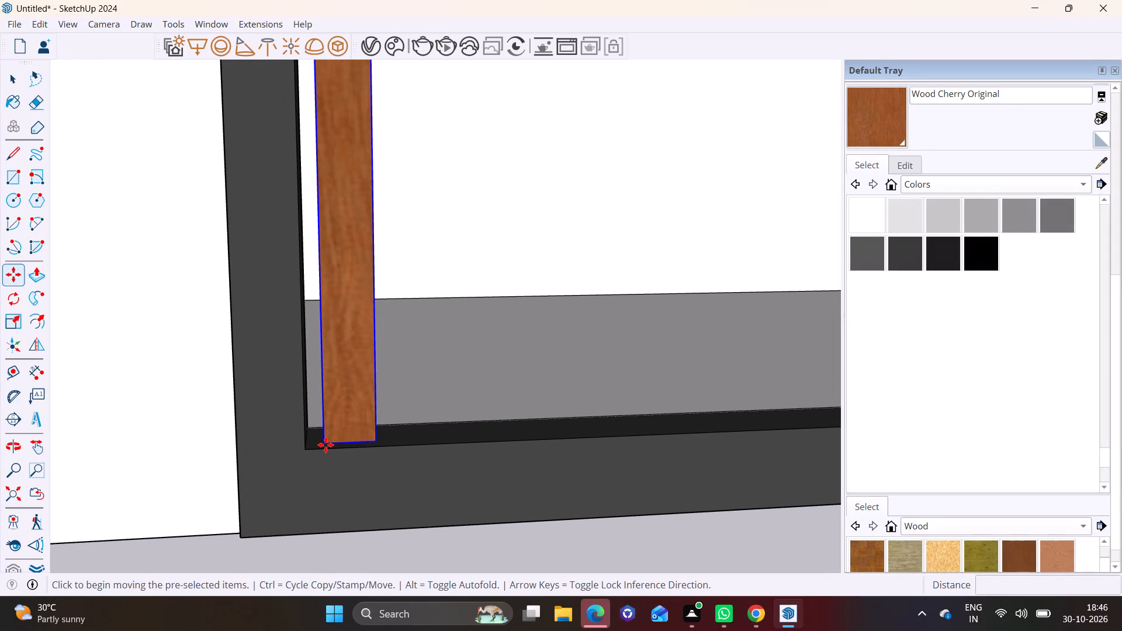
click(387, 437)
key(asterisk)
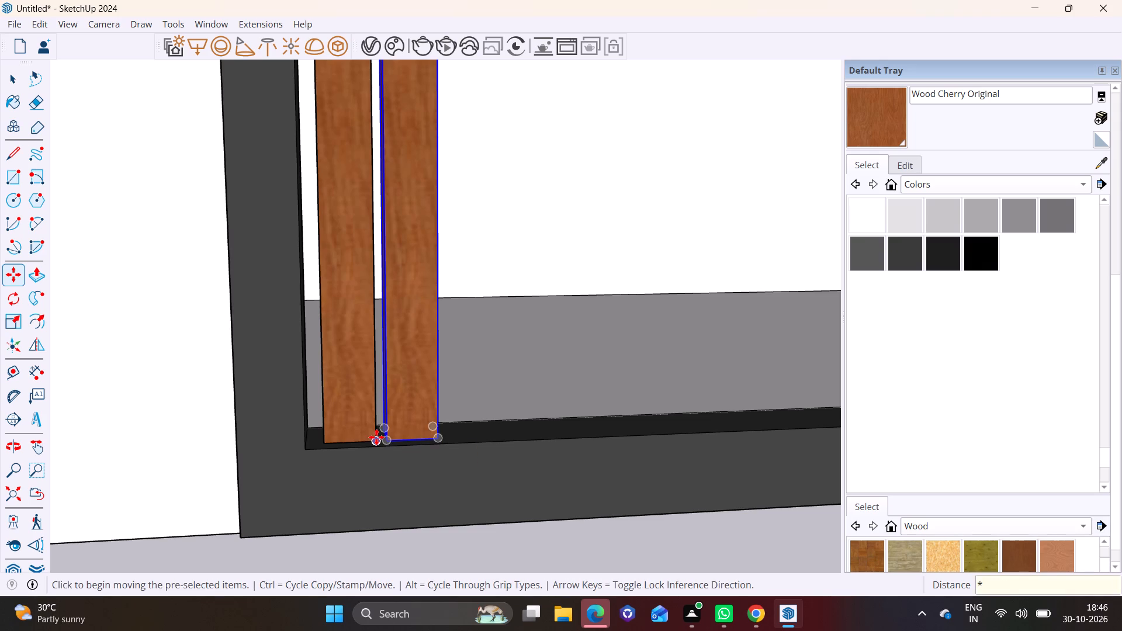
key(8)
key(Return)
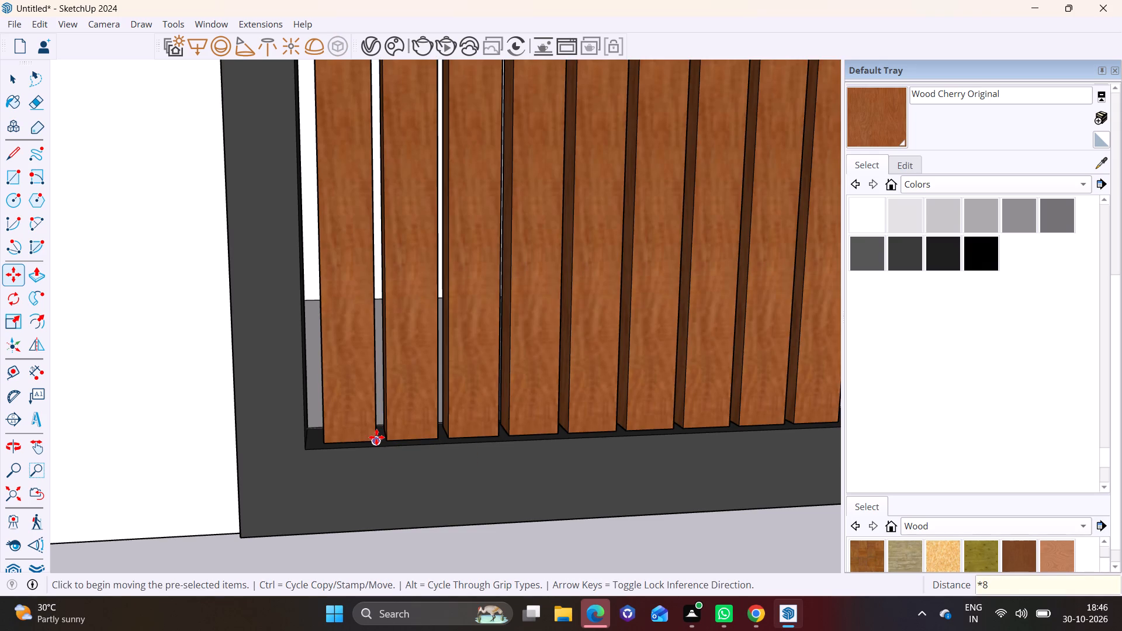
scroll(431, 178, down, 10)
key(space)
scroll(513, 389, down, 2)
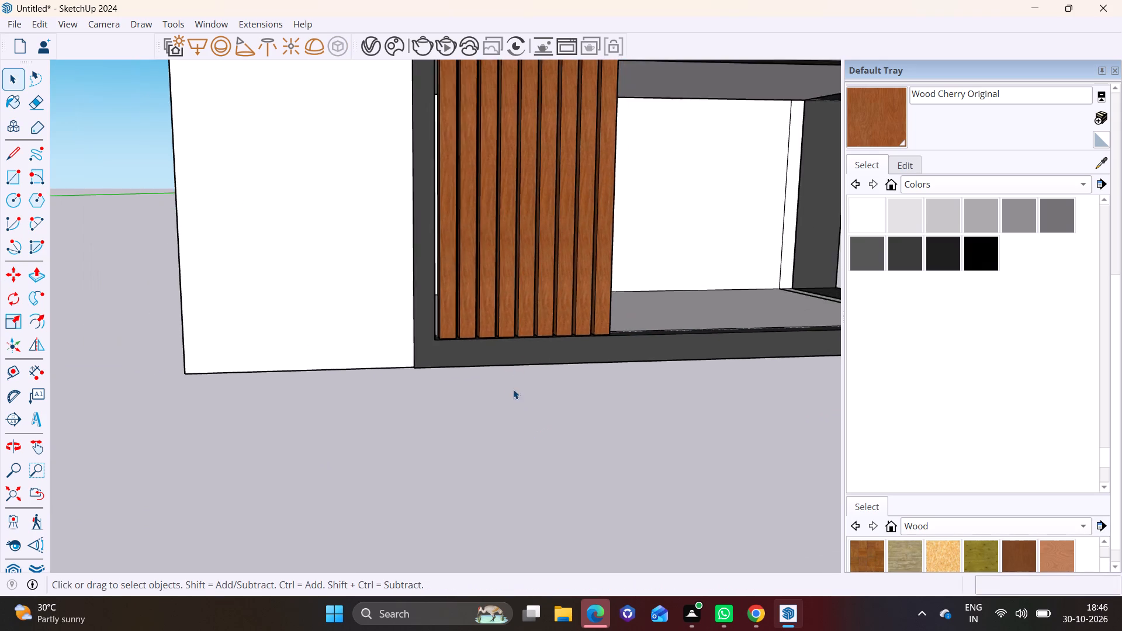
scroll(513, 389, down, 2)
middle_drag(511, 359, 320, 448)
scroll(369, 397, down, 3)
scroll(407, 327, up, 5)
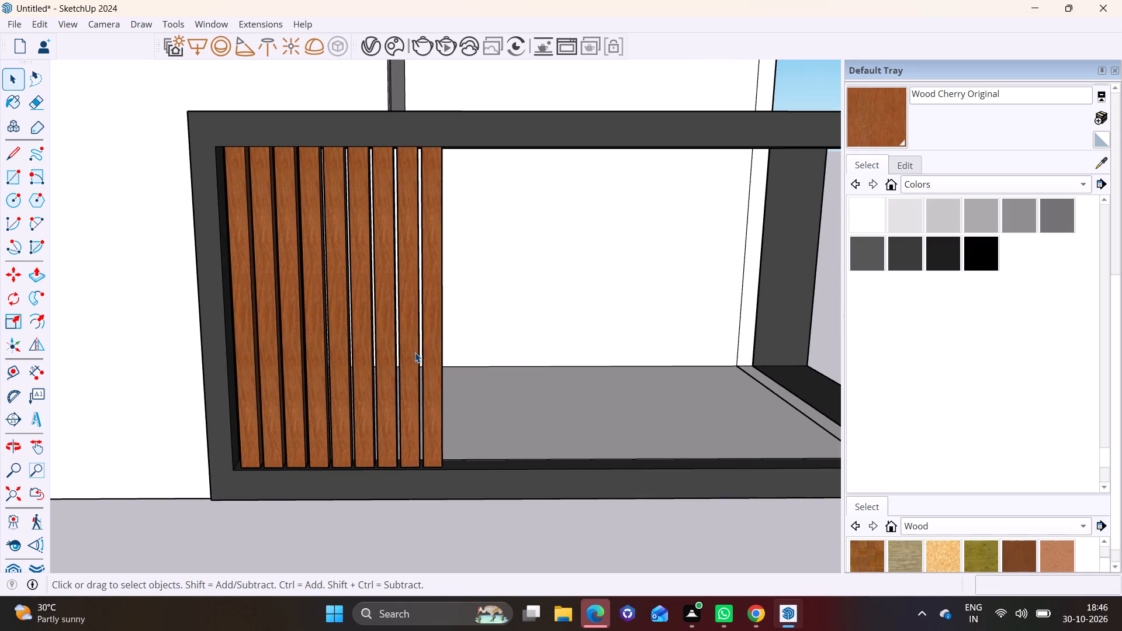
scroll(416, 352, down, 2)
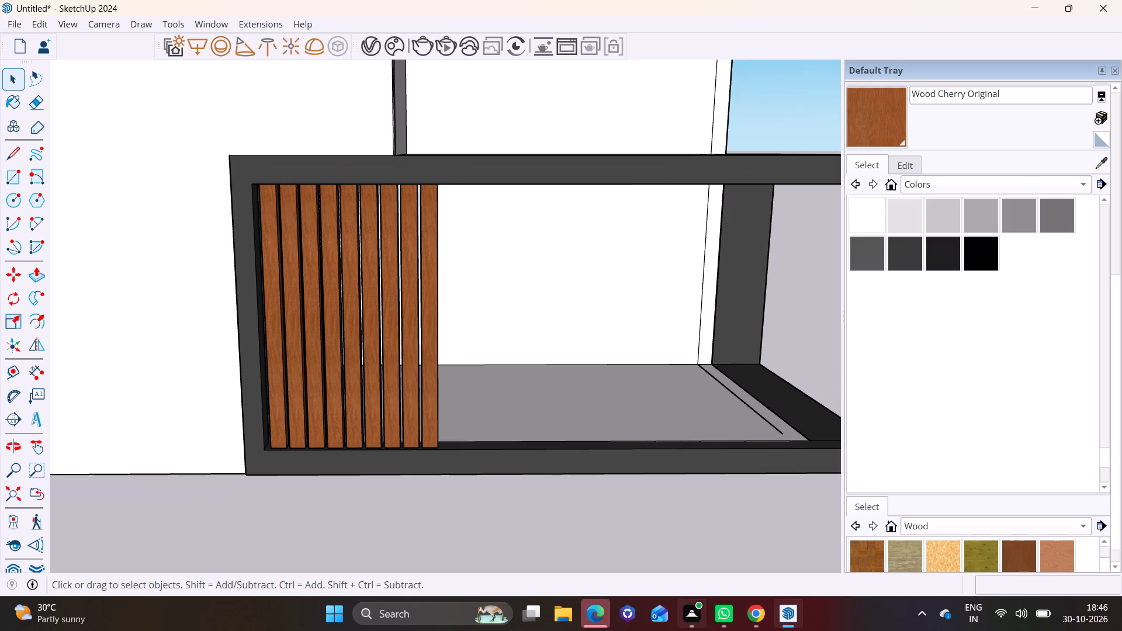
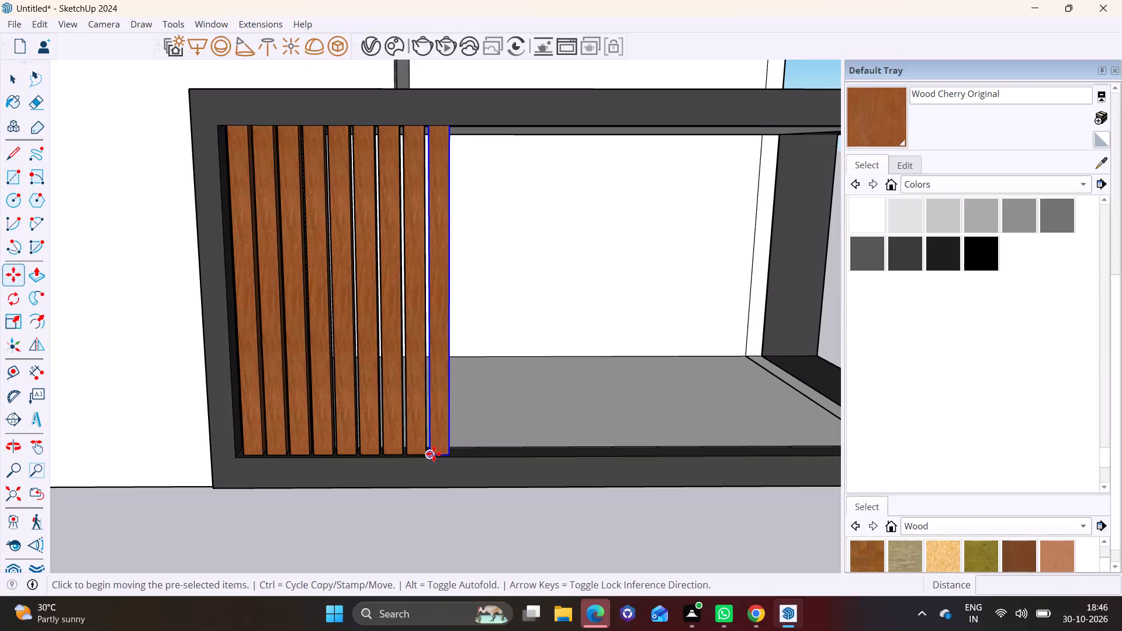
Copy the last wooden post about 8 5/8" along the frame's floor strip and multiply it into an array of 3 copies.
click(433, 453)
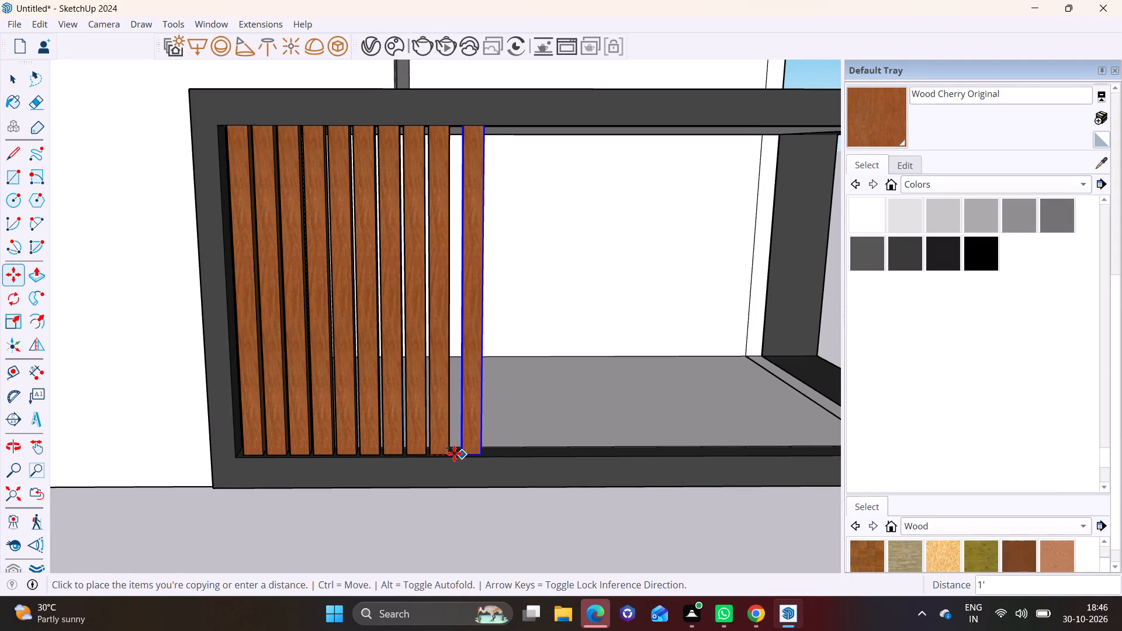
scroll(454, 453, up, 7)
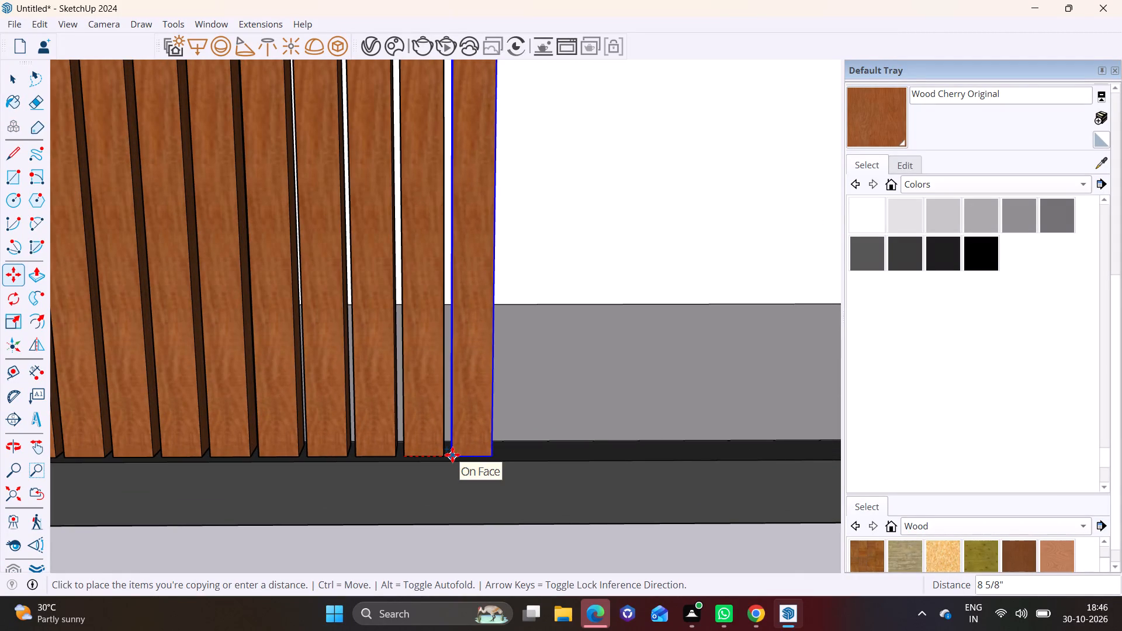
click(452, 455)
text(*3)
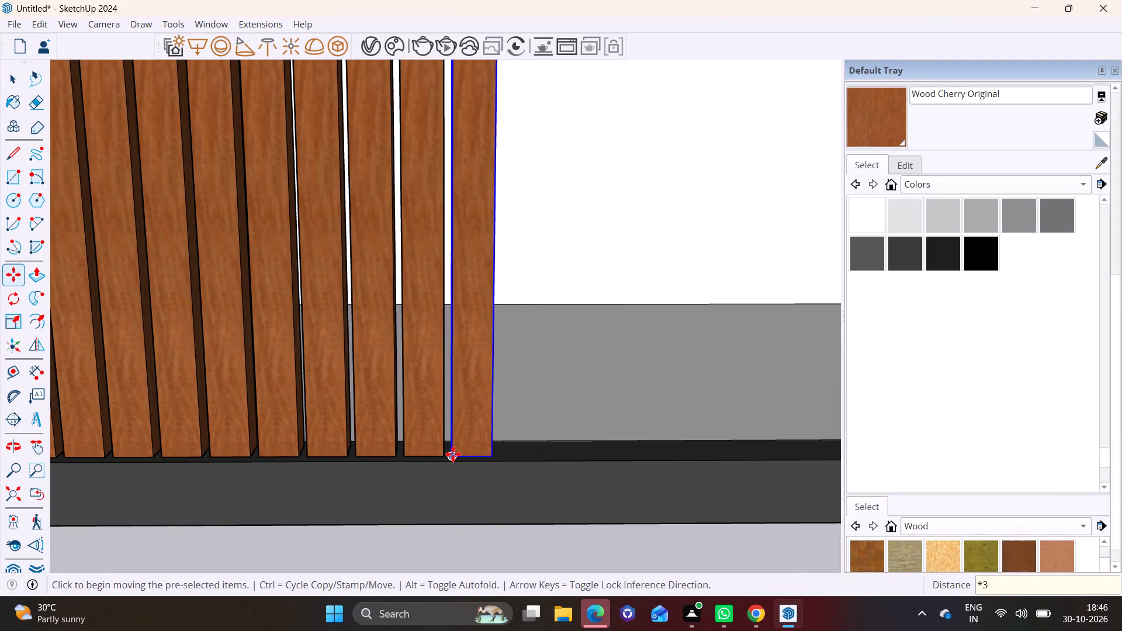
key(Return)
key(space)
Examine the slatted ground-floor frame and the house front from several angles to judge the post coverage.
scroll(535, 429, down, 12)
middle_drag(539, 410, 494, 435)
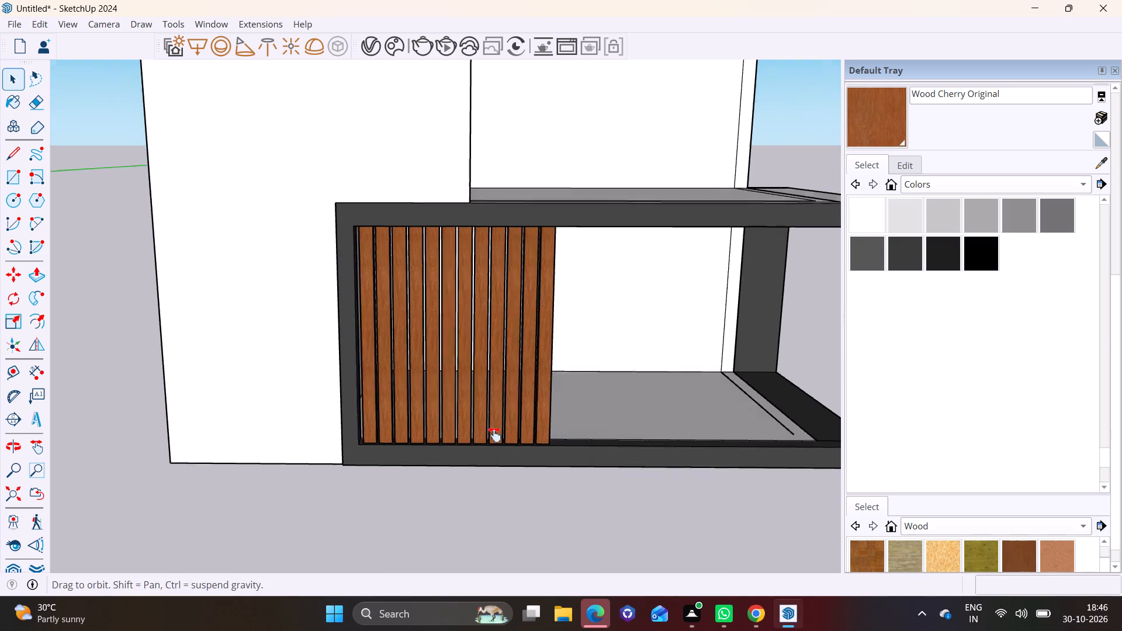
middle_drag(494, 435, 423, 453)
middle_drag(505, 453, 468, 347)
scroll(497, 396, down, 6)
click(719, 435)
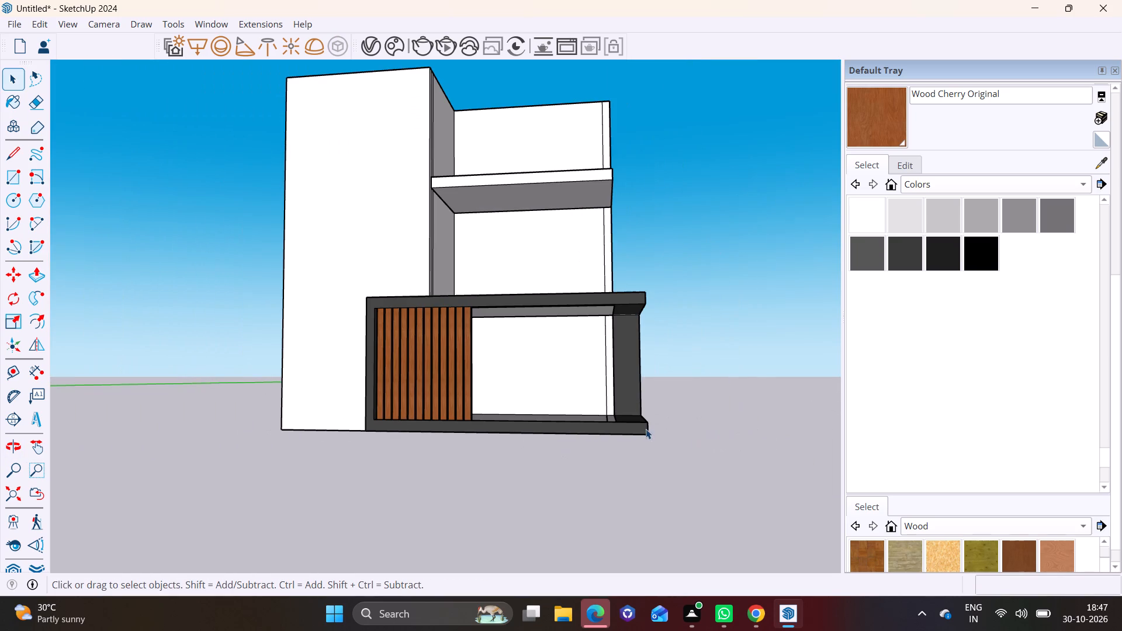
scroll(520, 370, up, 1)
middle_drag(536, 372, 400, 376)
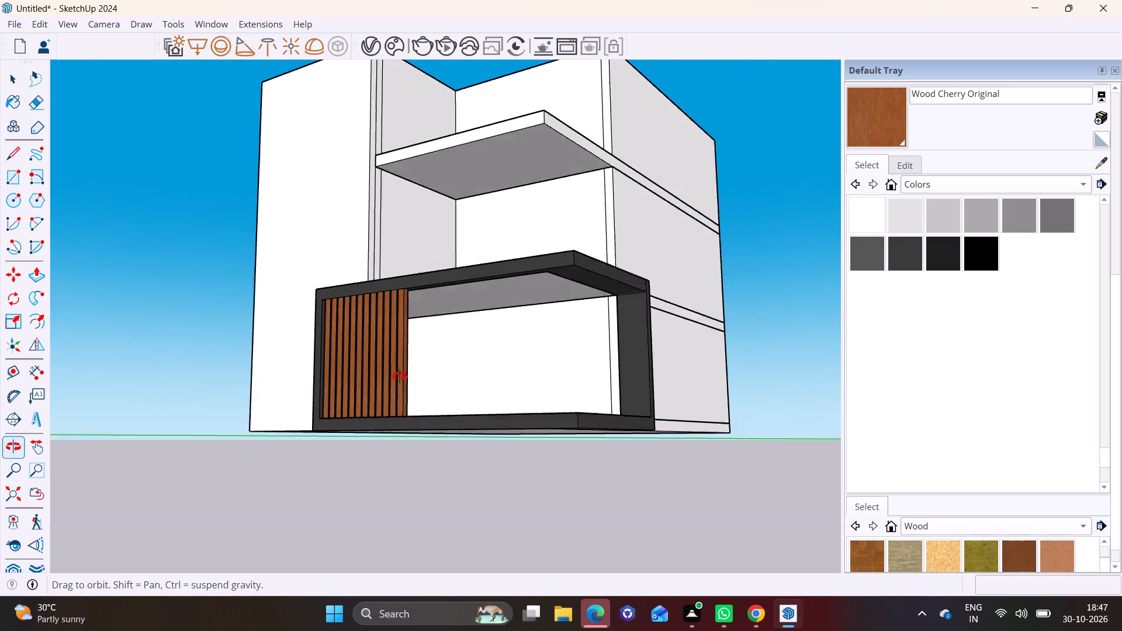
middle_drag(400, 376, 584, 437)
scroll(501, 402, down, 2)
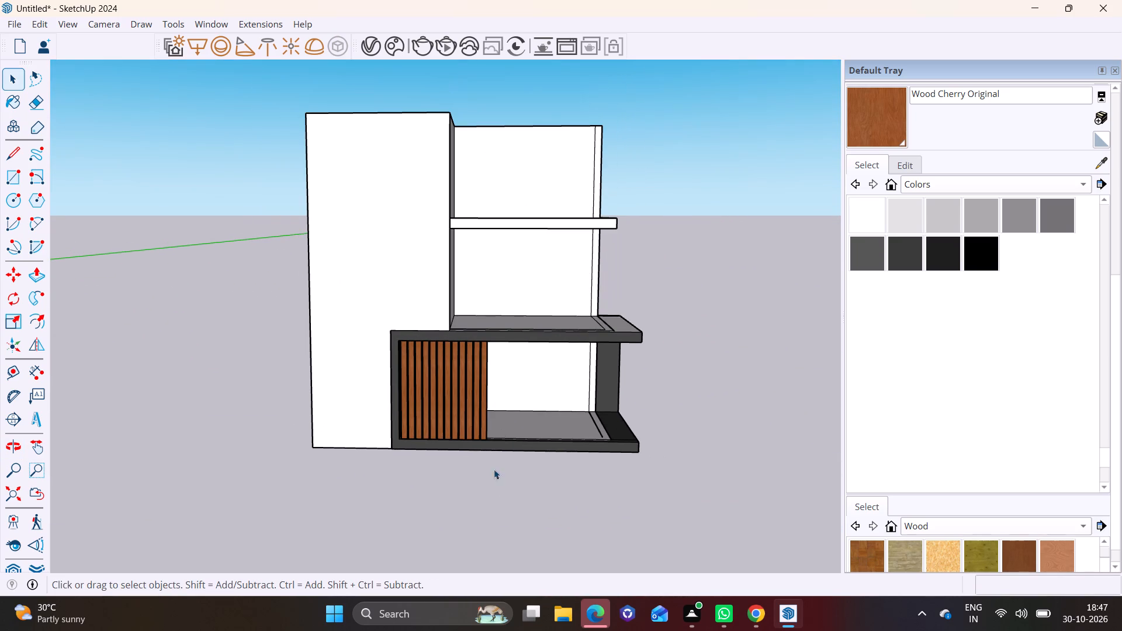
middle_drag(496, 473, 491, 460)
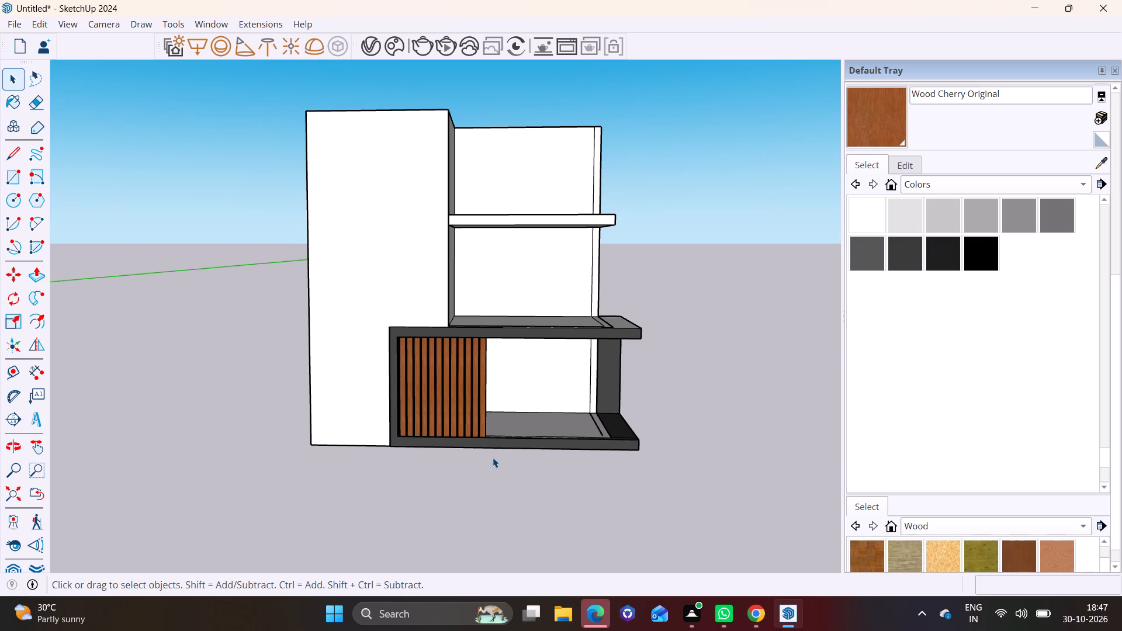
middle_drag(557, 467, 535, 372)
Add two more wooden posts after the last one, copied along the floor strip at about 8 13/16" and 8 1/2" spacing.
scroll(497, 360, up, 2)
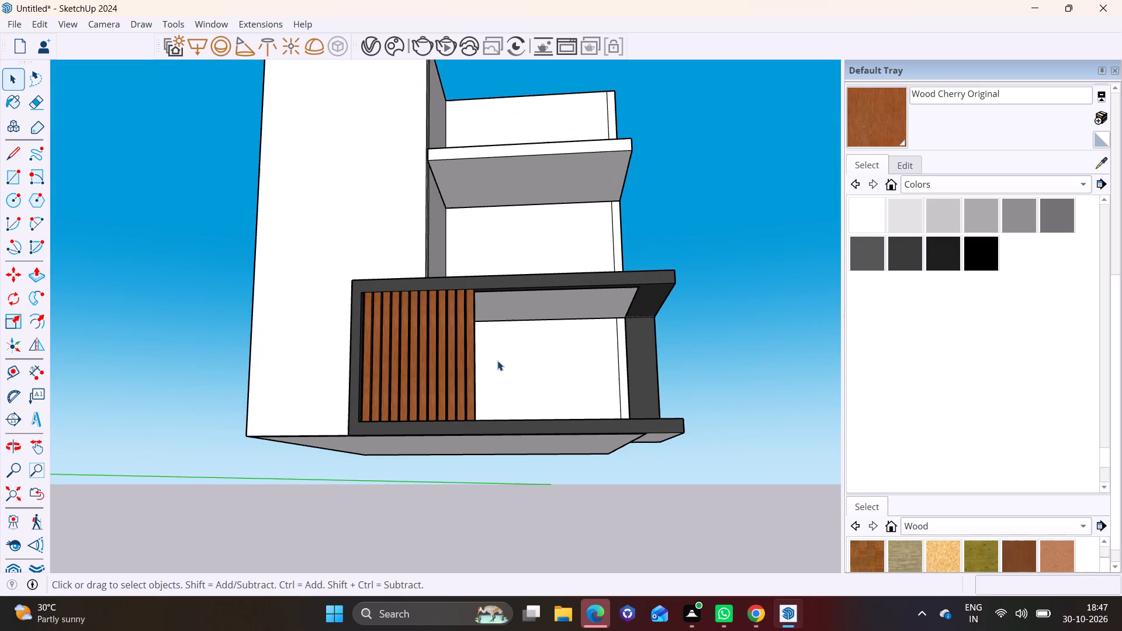
scroll(491, 363, up, 6)
middle_drag(462, 369, 448, 407)
scroll(451, 417, up, 2)
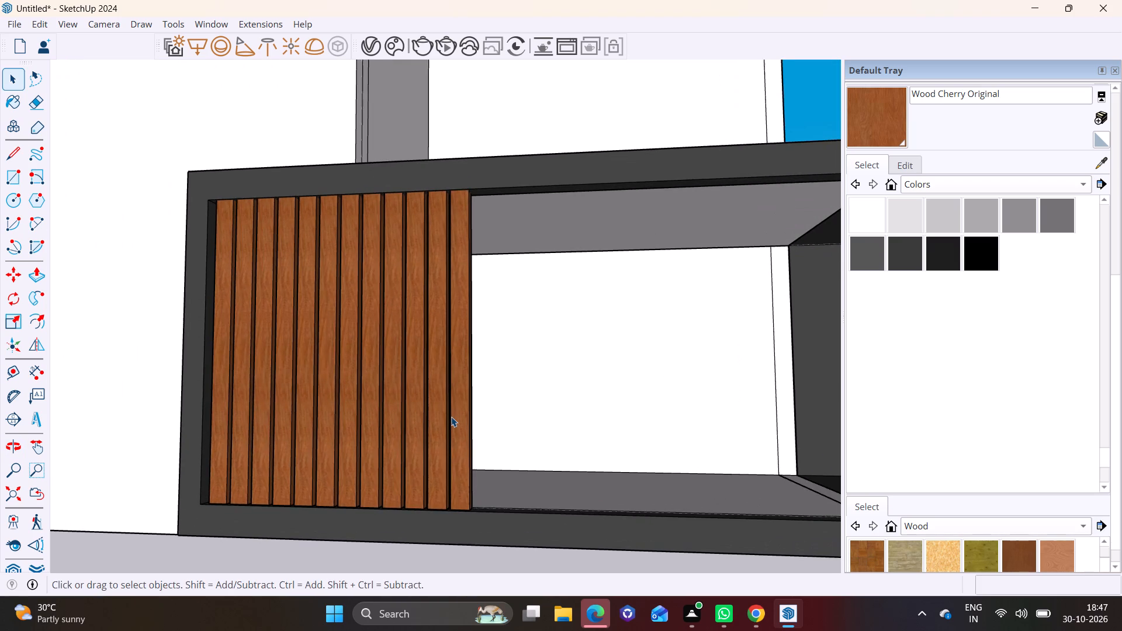
middle_drag(449, 383, 445, 453)
shift+middle_drag(501, 484, 438, 326)
scroll(417, 357, up, 2)
shift+middle_drag(410, 295, 424, 384)
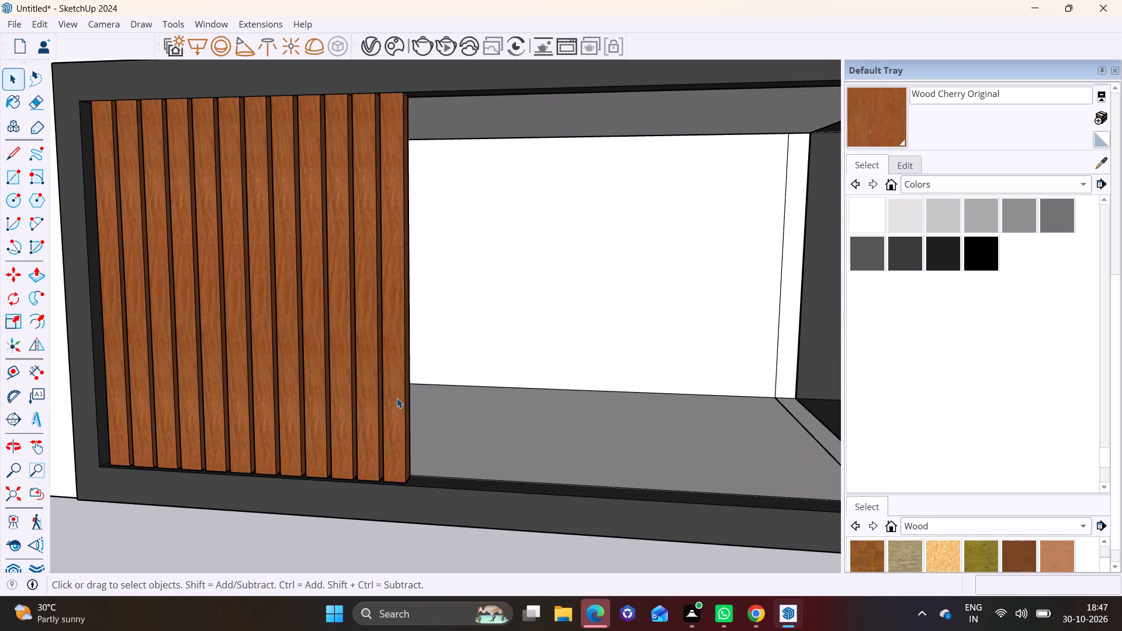
click(397, 398)
key(m)
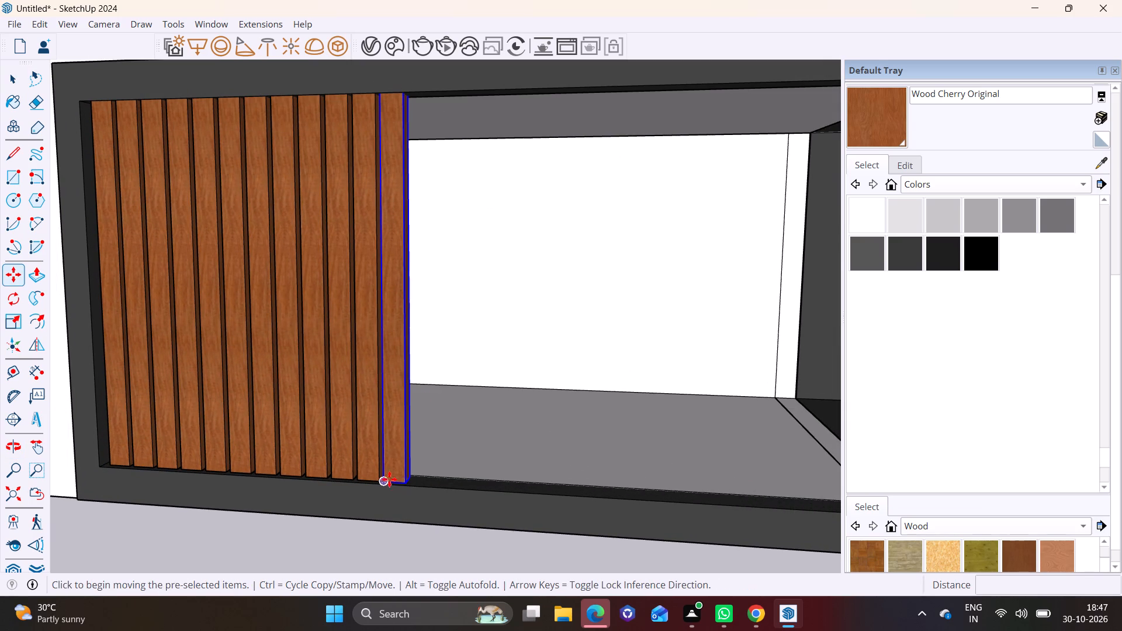
click(386, 480)
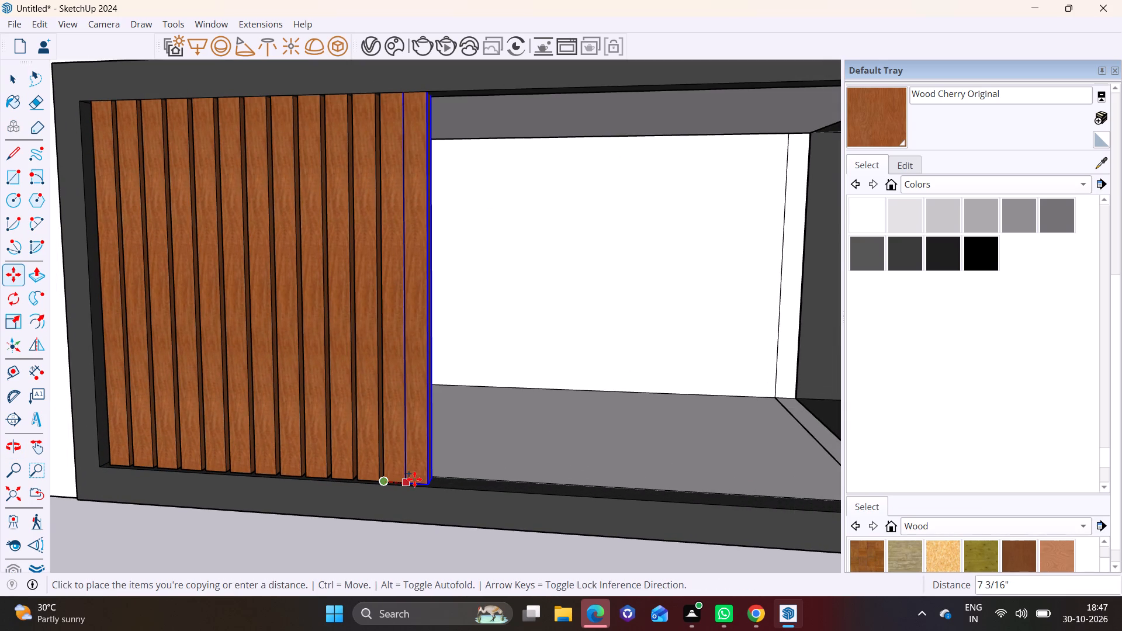
scroll(419, 479, up, 6)
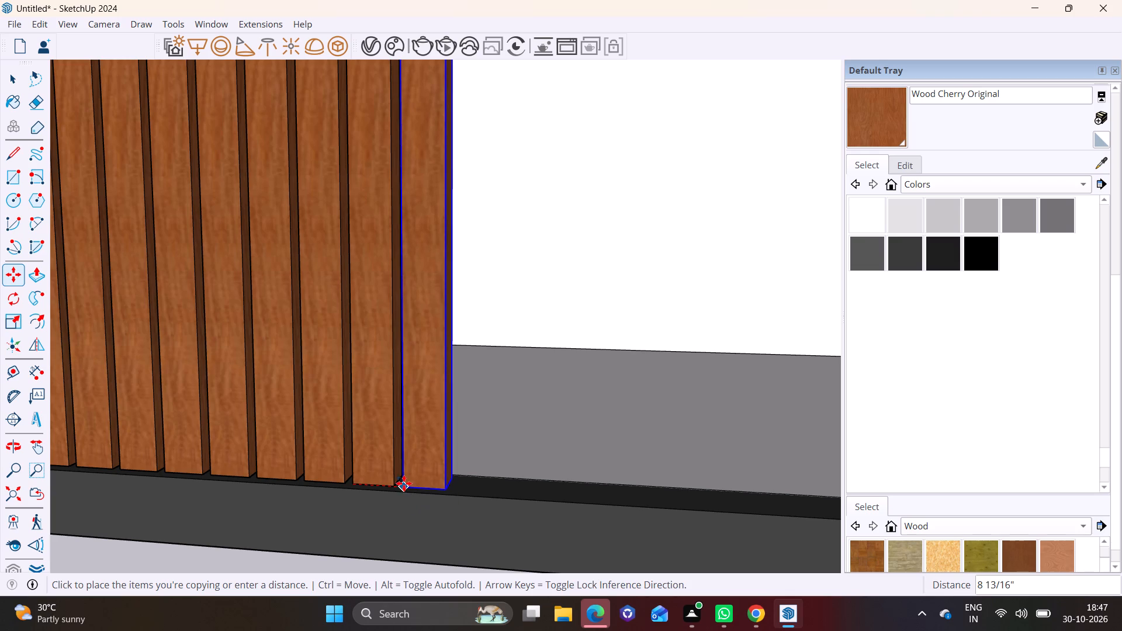
click(404, 483)
click(404, 483)
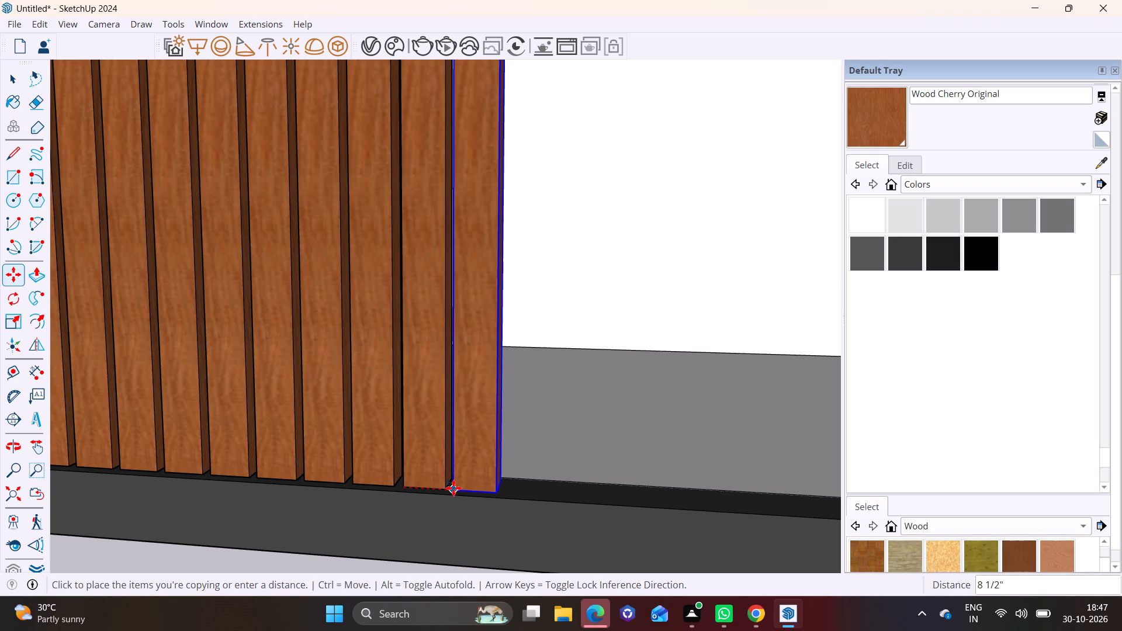
click(453, 488)
scroll(521, 495, down, 11)
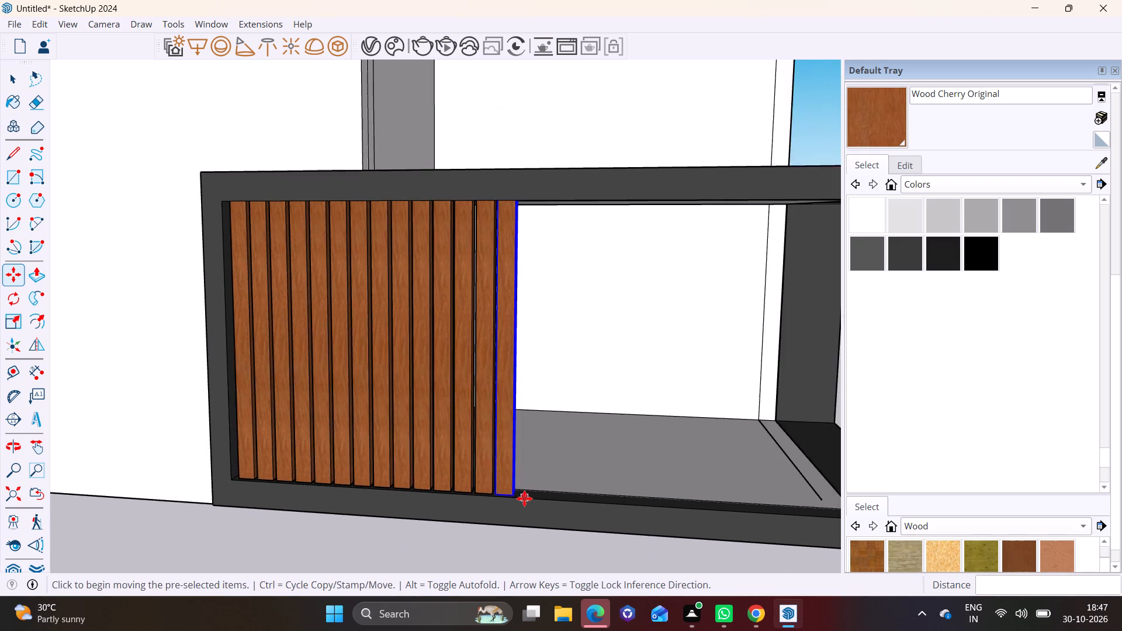
scroll(524, 498, down, 3)
drag(269, 504, 144, 437)
key(space)
click(111, 427)
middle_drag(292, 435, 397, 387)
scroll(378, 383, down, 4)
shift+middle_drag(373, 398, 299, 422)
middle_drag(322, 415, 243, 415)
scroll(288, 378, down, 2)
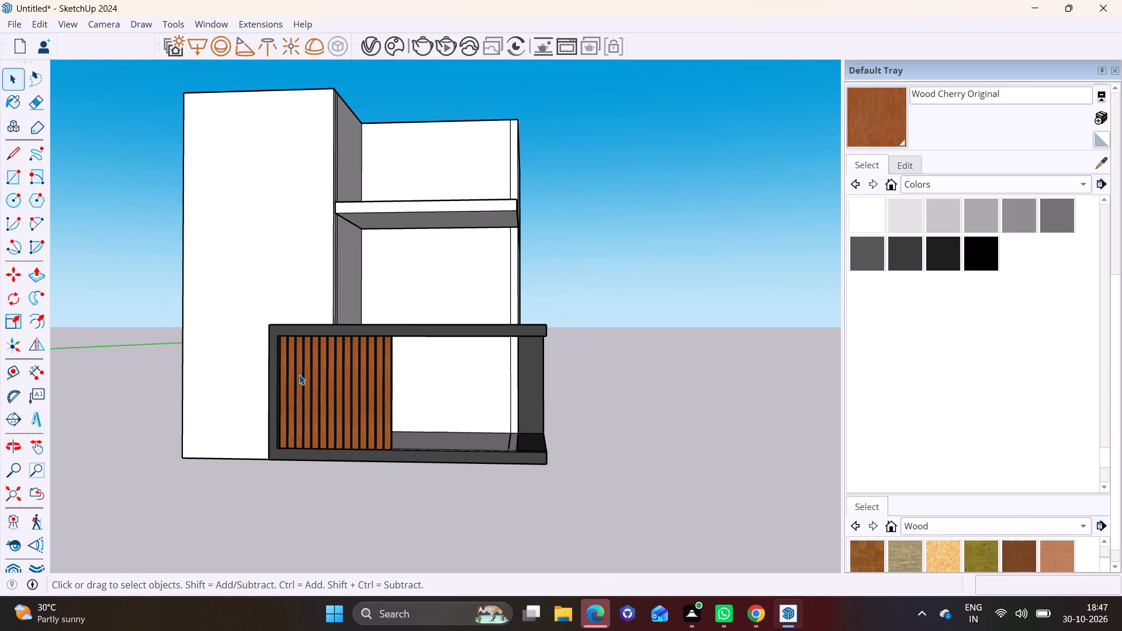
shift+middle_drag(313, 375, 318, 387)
Search 3D Warehouse for "glass railing".
click(212, 17)
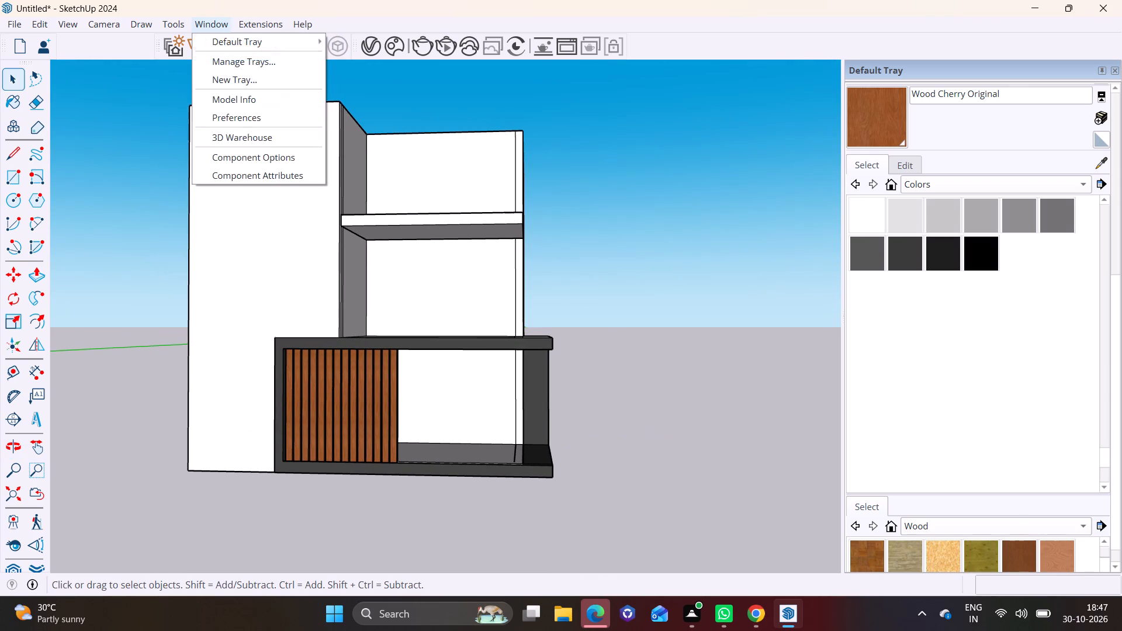
click(231, 139)
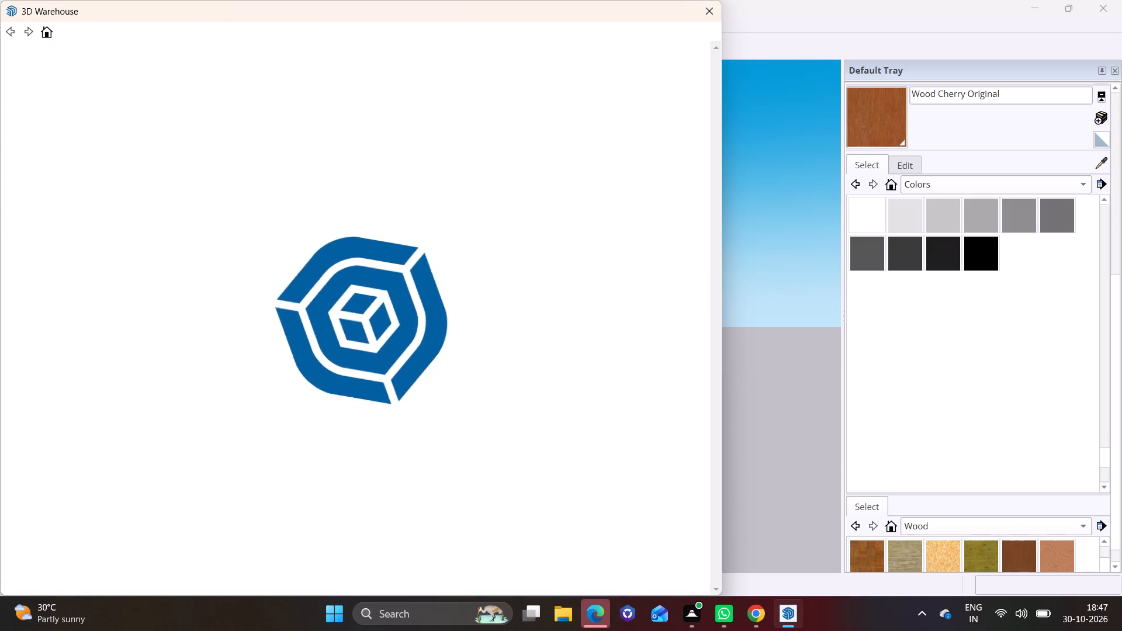
click(394, 58)
text(glass raii)
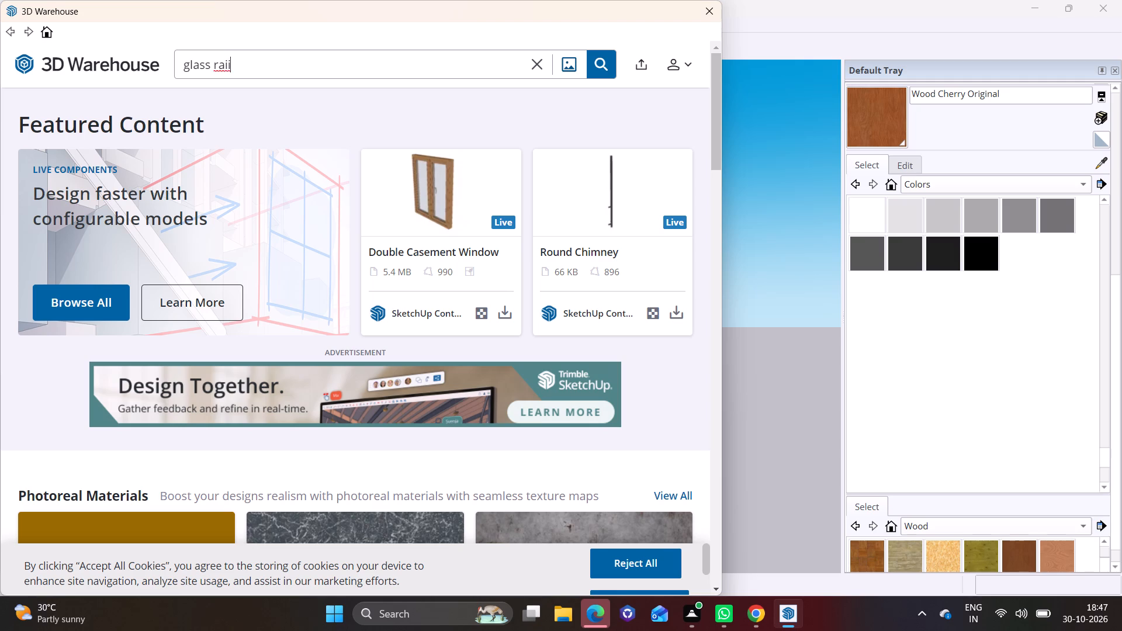
key(BackSpace)
text(ling3)
key(BackSpace)
key(Return)
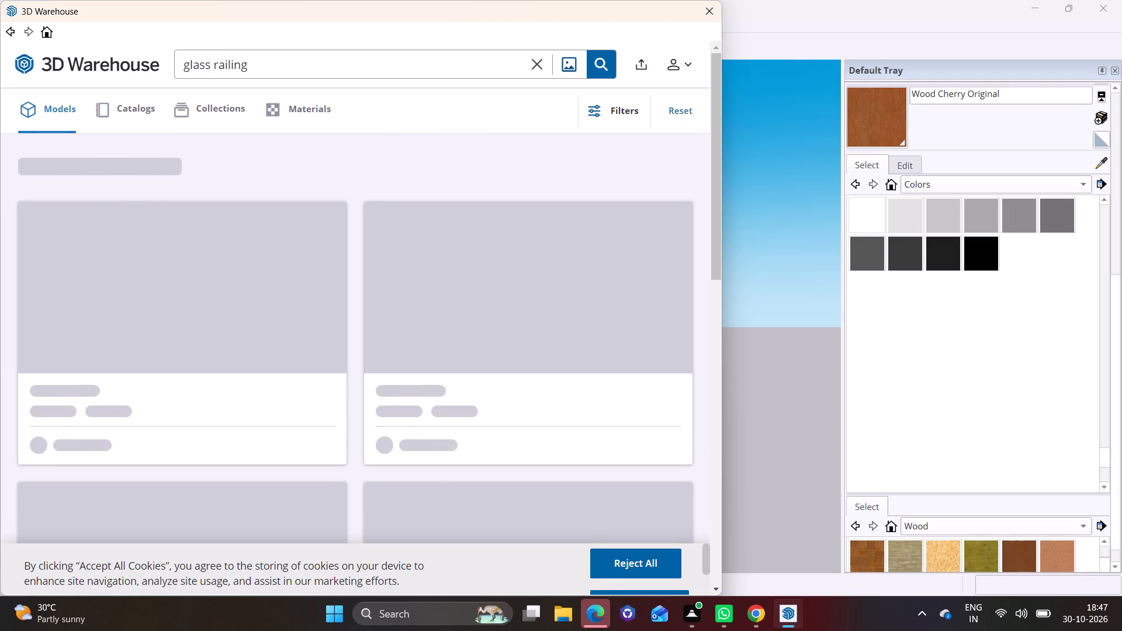
Import the 130 KB three-panel Glass Railing model and place it on the ground beside the projecting frame.
double_click(712, 584)
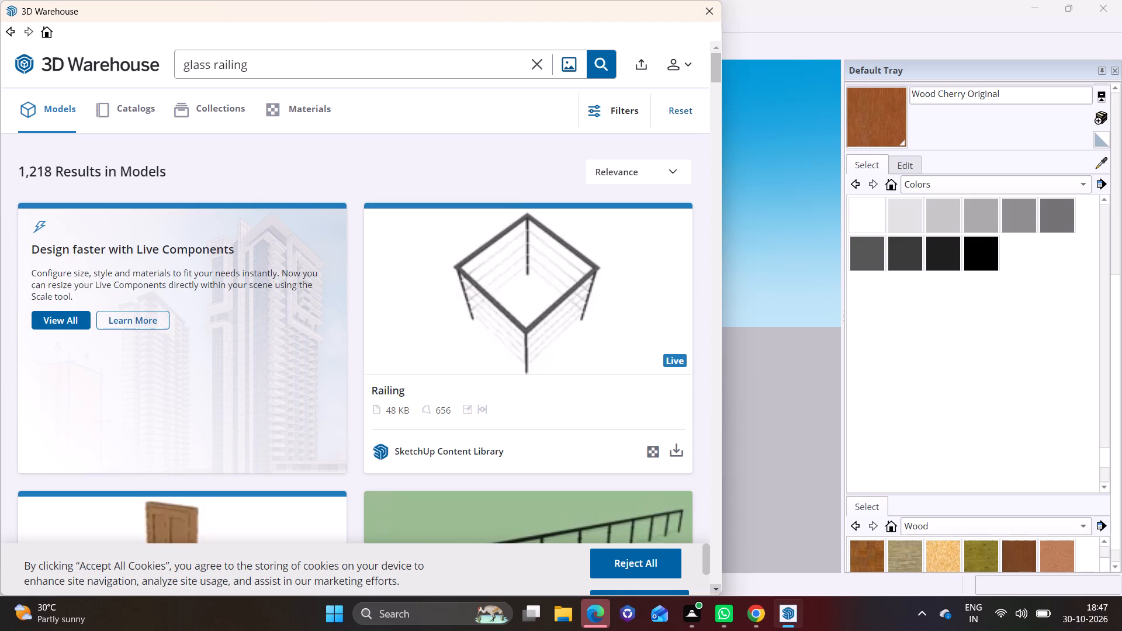
click(712, 584)
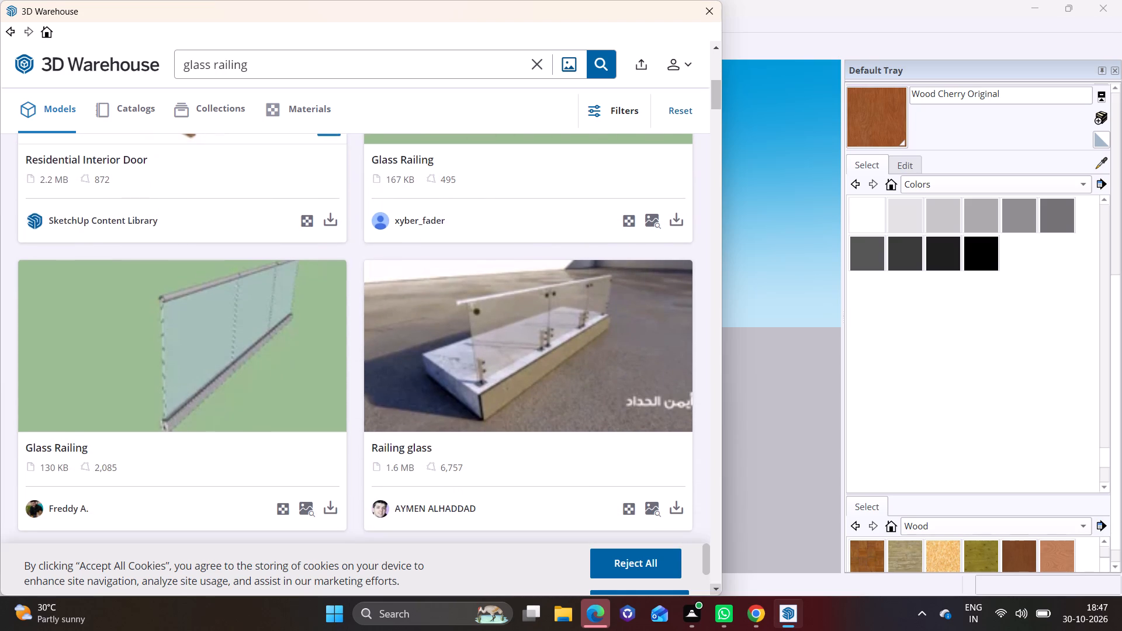
click(712, 584)
click(712, 584)
click(712, 584)
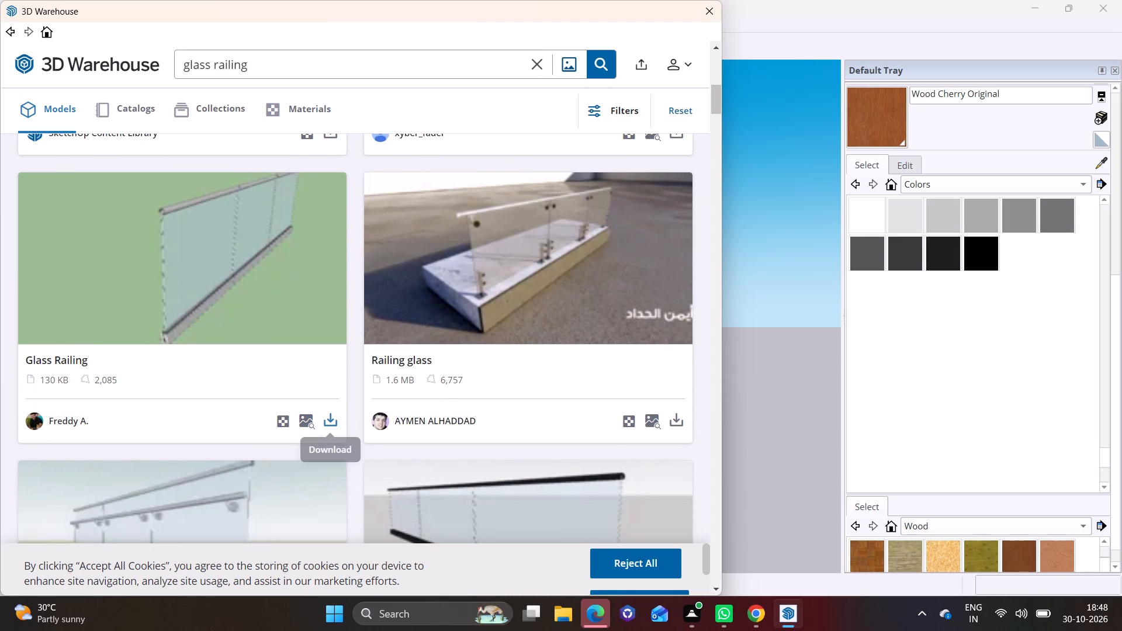
click(329, 414)
click(309, 314)
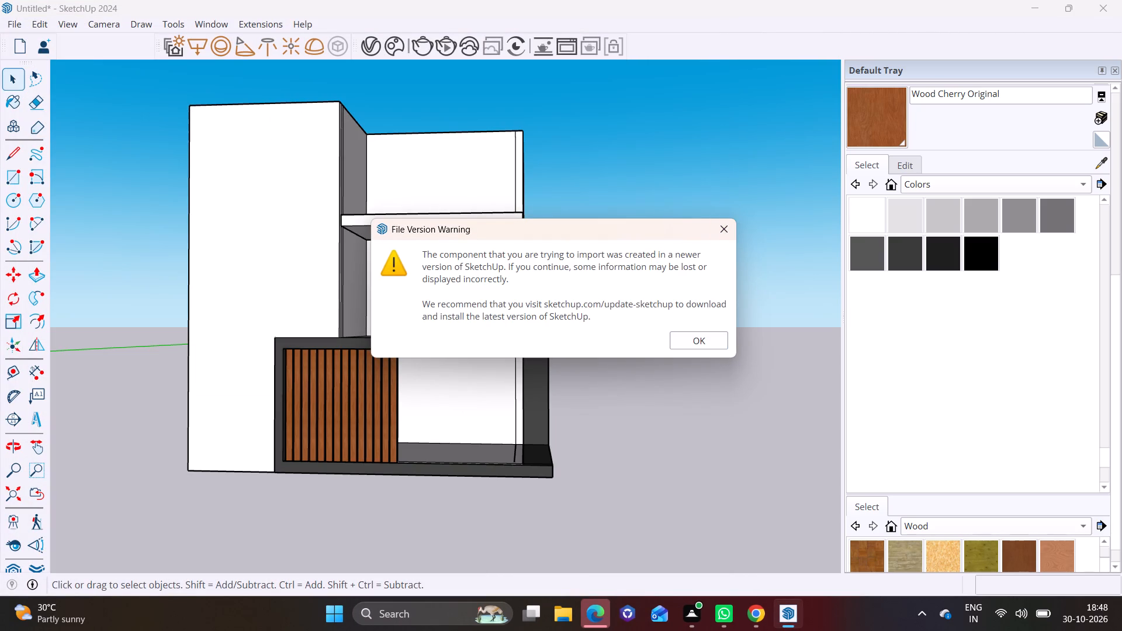
click(680, 338)
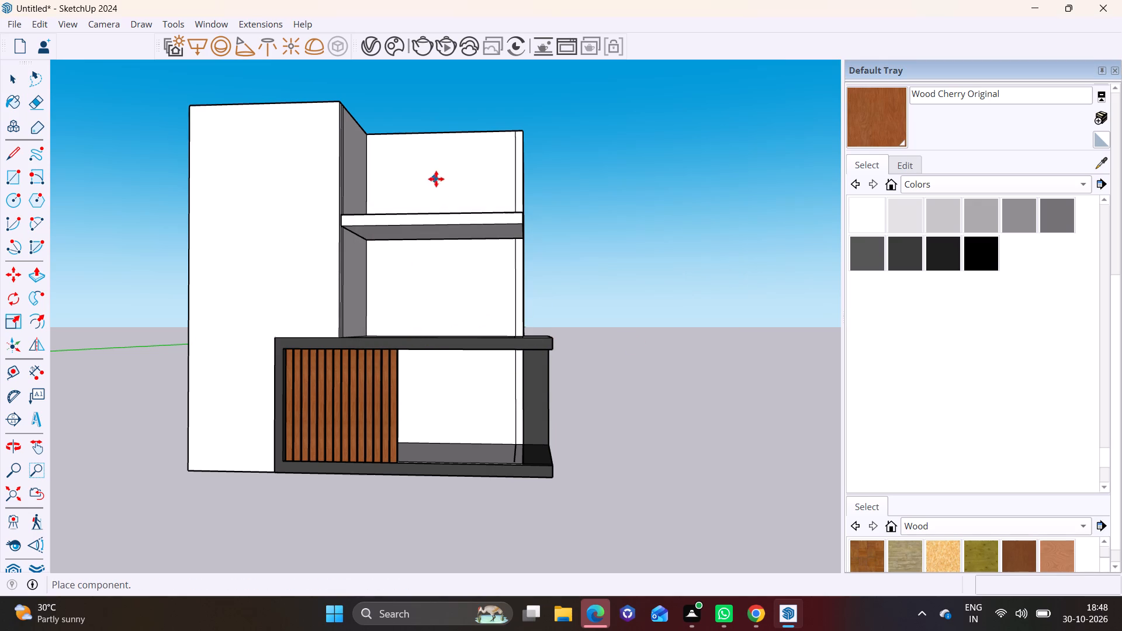
middle_drag(439, 198, 436, 389)
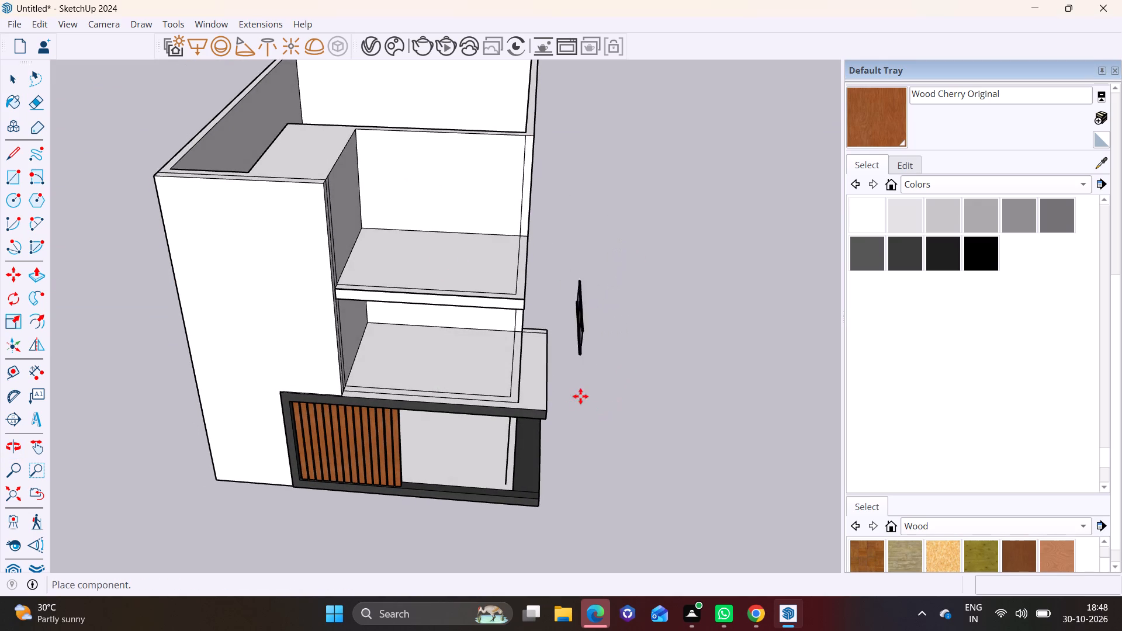
middle_drag(600, 394, 368, 286)
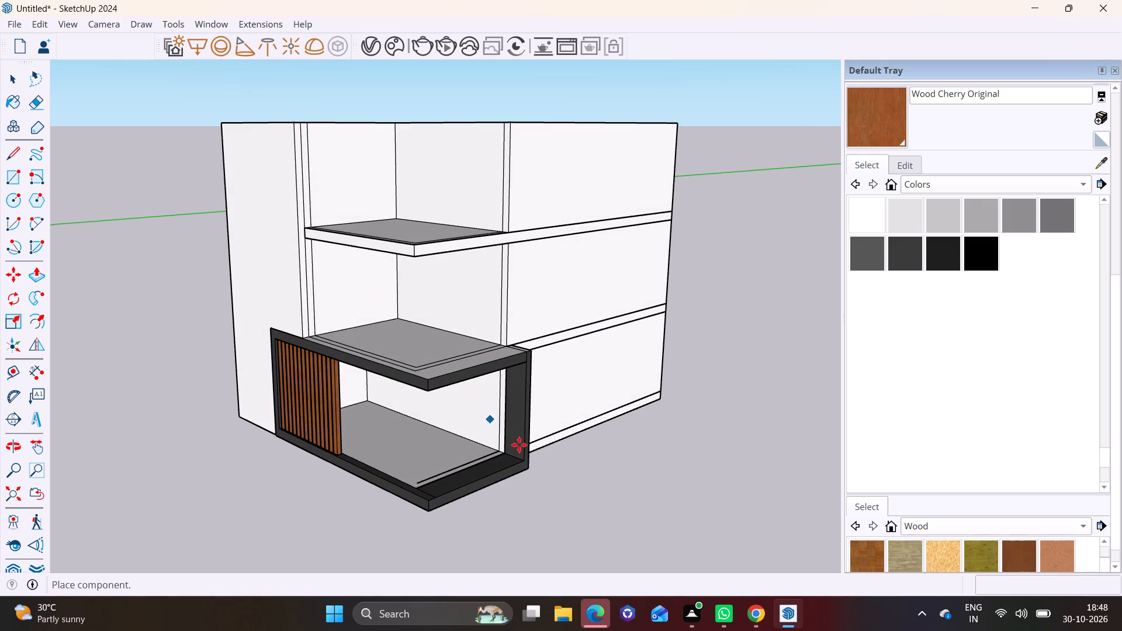
click(501, 521)
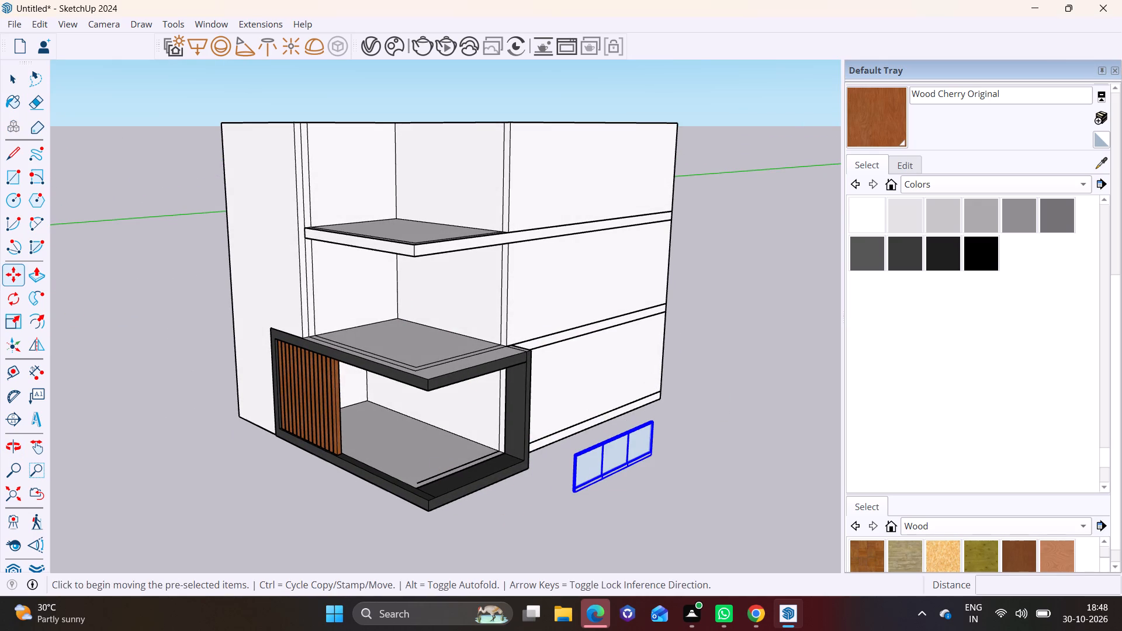
Rotate the glass railing 90 degrees on the ground plane so it runs parallel to the slatted front.
click(12, 300)
click(704, 480)
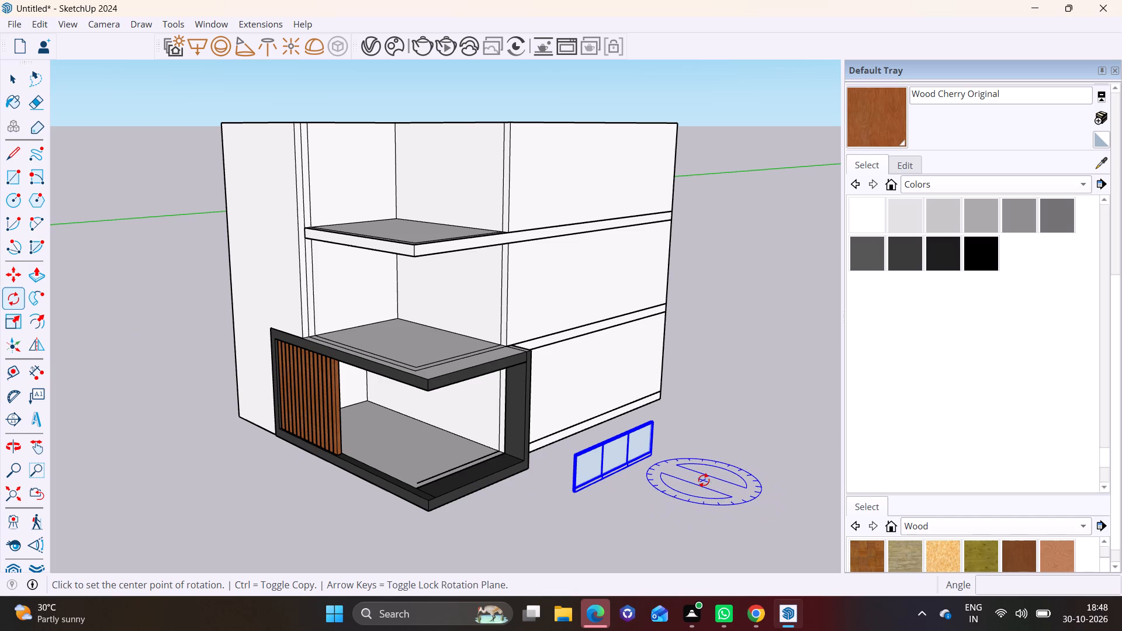
click(768, 506)
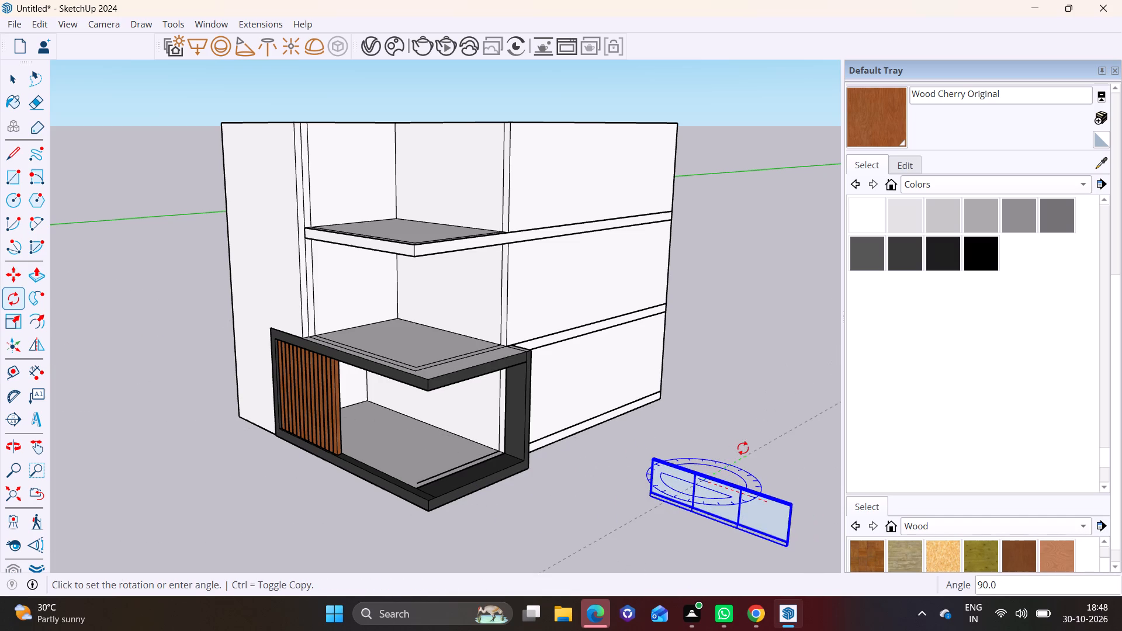
click(743, 448)
Move the glass railing by its bottom end corner onto the ground-floor frame's floor, along the front opening beside the wooden posts.
key(m)
click(784, 547)
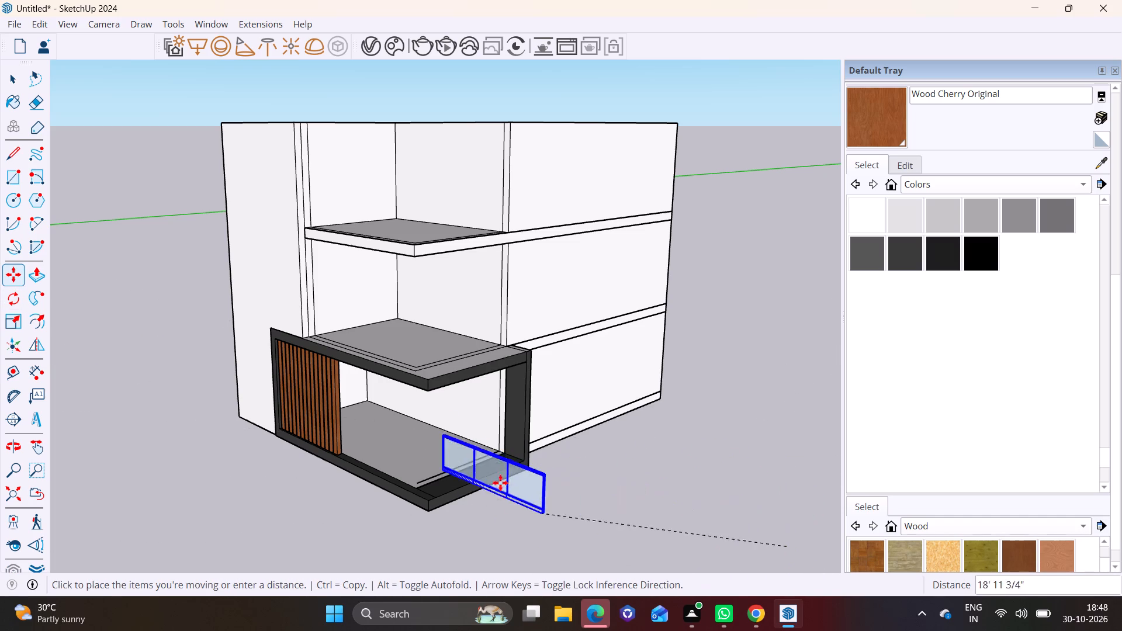
scroll(424, 371, up, 5)
middle_drag(411, 373, 398, 391)
middle_drag(399, 520, 431, 427)
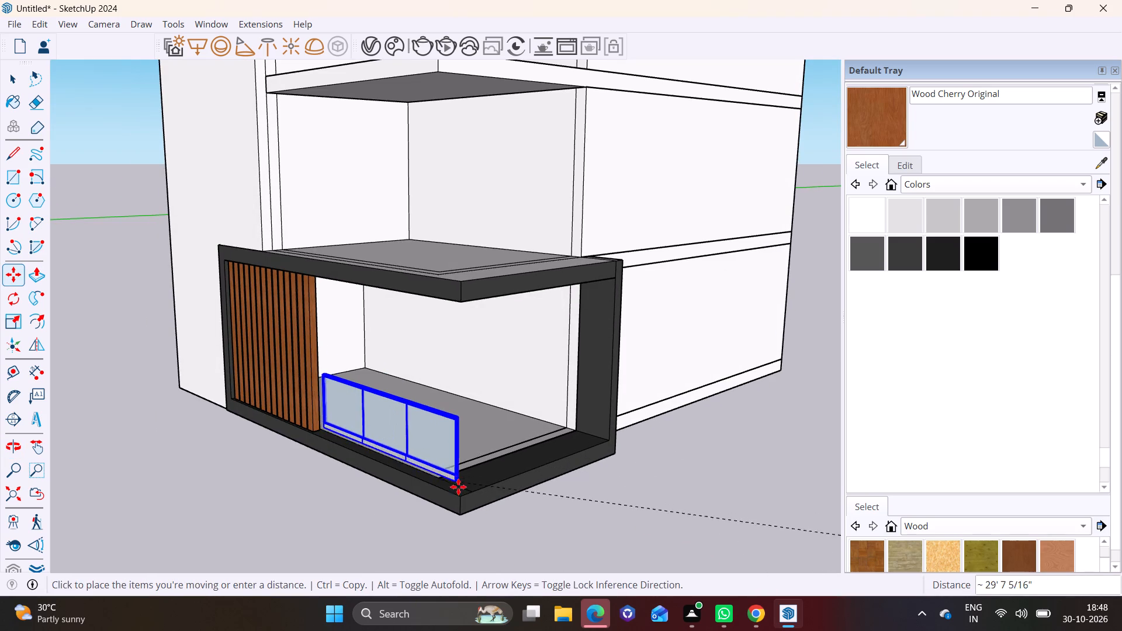
click(443, 484)
middle_click(443, 479)
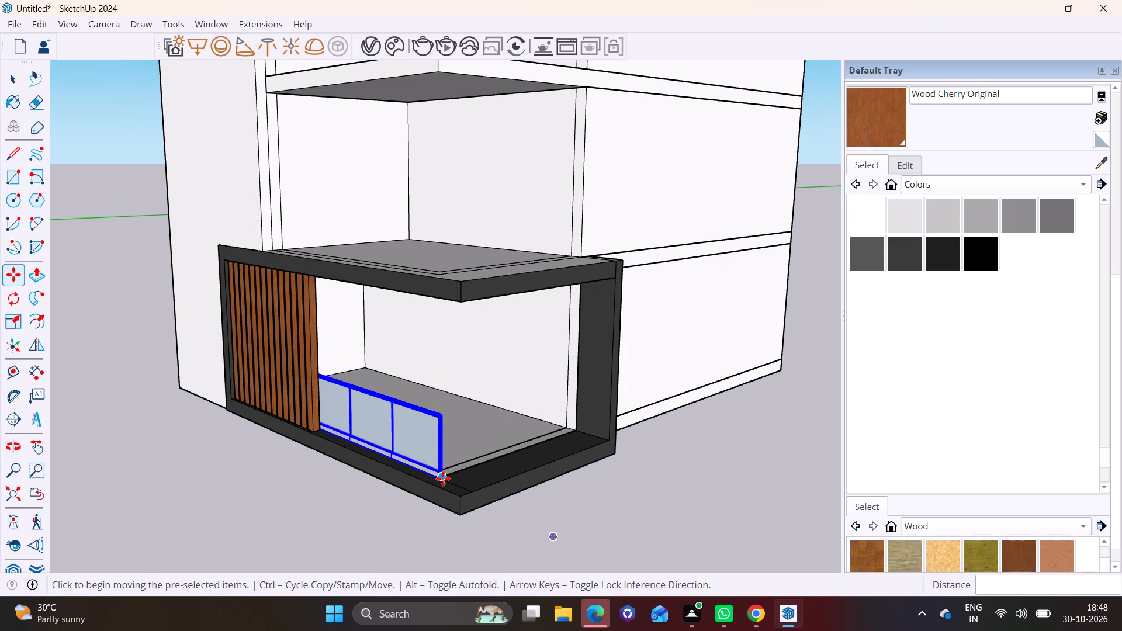
Slide the glass railing along the ground-floor frame's front edge so its inner end meets the last wooden post.
click(443, 476)
click(470, 481)
scroll(345, 407, up, 2)
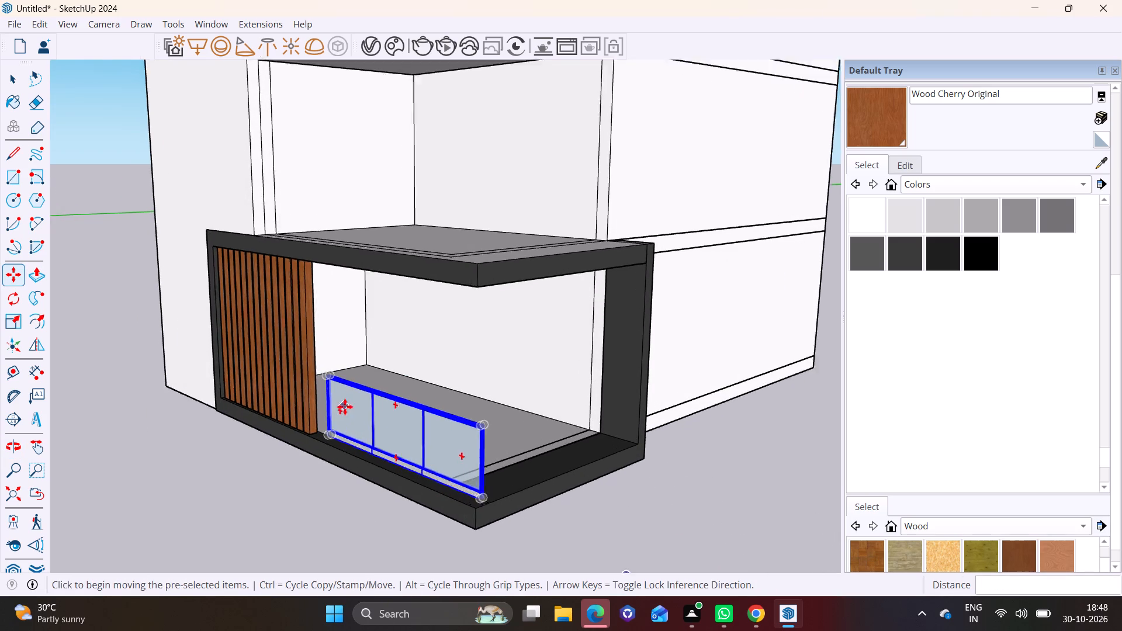
scroll(345, 407, up, 8)
shift+middle_drag(390, 461, 368, 398)
middle_drag(370, 408, 569, 409)
scroll(453, 407, up, 2)
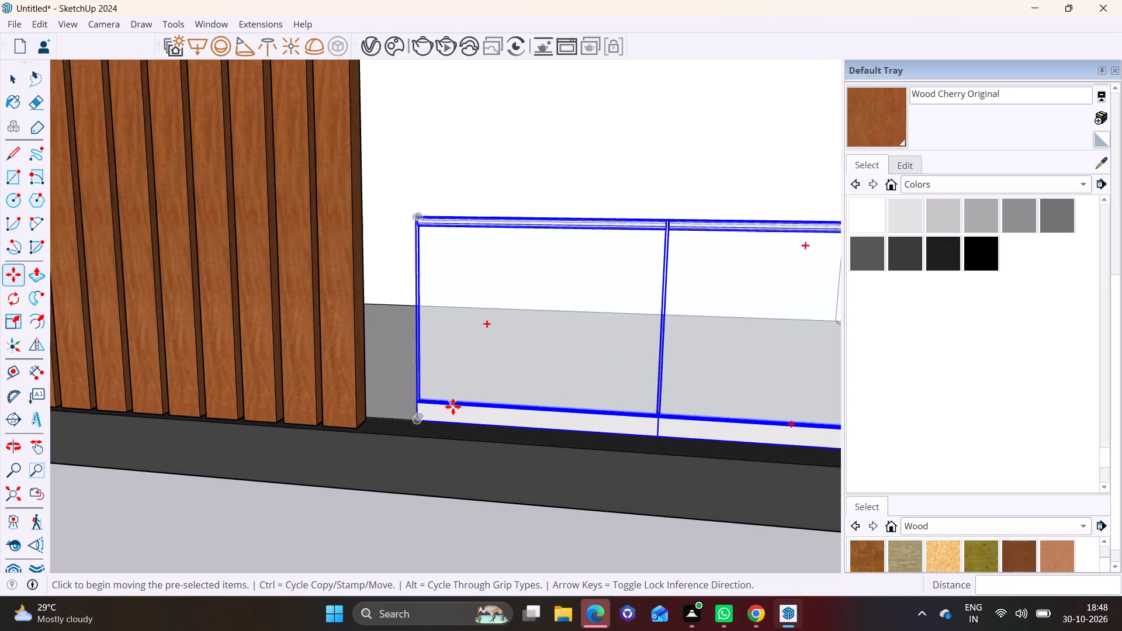
scroll(453, 407, up, 4)
click(420, 417)
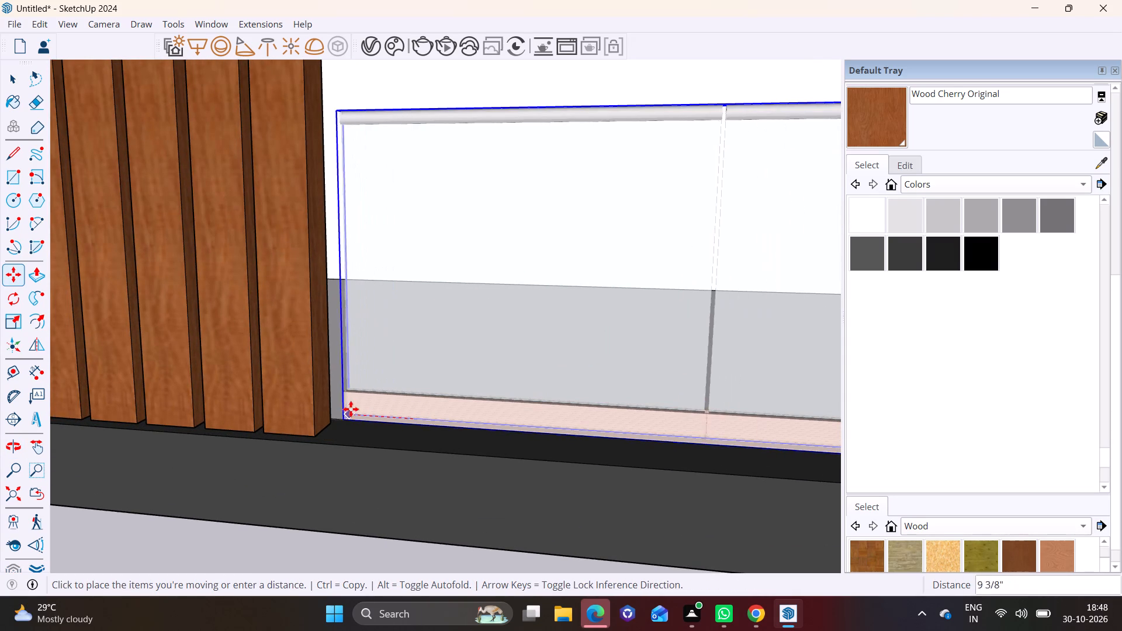
click(338, 410)
Scale the ground-floor front railing along its length by about 1.13 so it reaches the frame's open corner.
scroll(449, 373, down, 13)
shift+middle_drag(562, 368, 170, 348)
click(20, 327)
scroll(406, 354, up, 5)
middle_drag(399, 358, 347, 379)
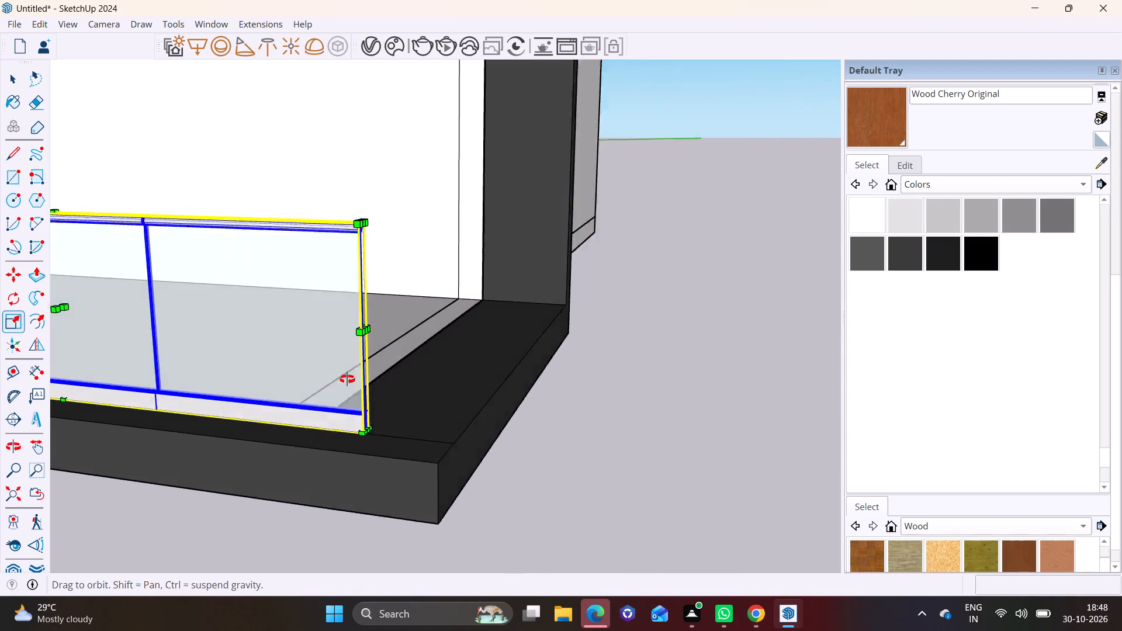
middle_drag(347, 379, 266, 392)
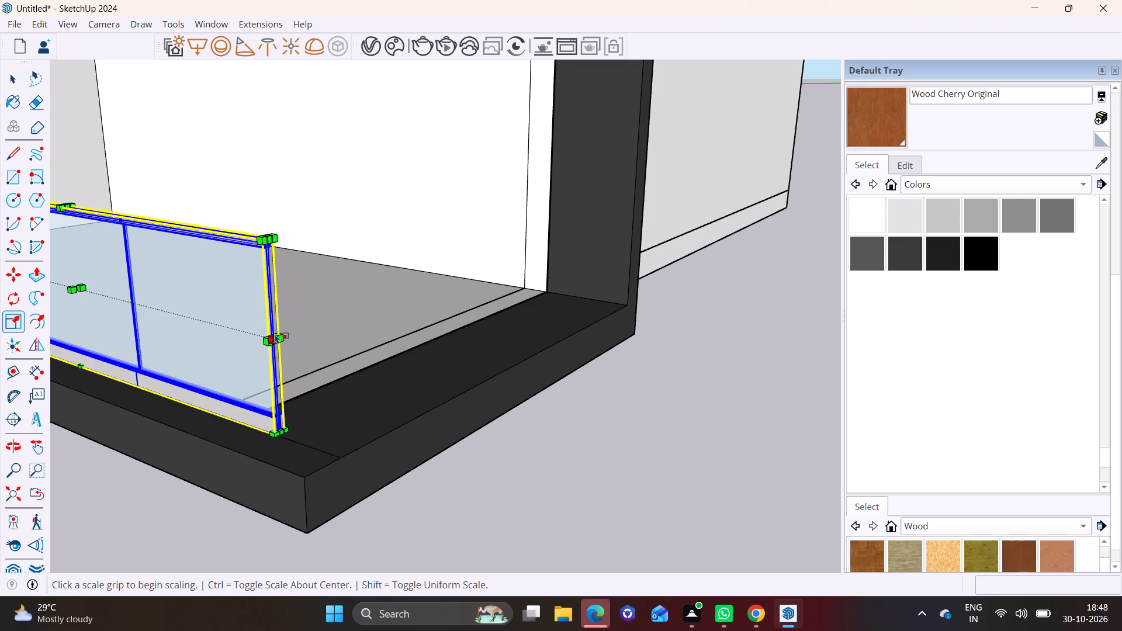
scroll(275, 332, up, 6)
click(268, 344)
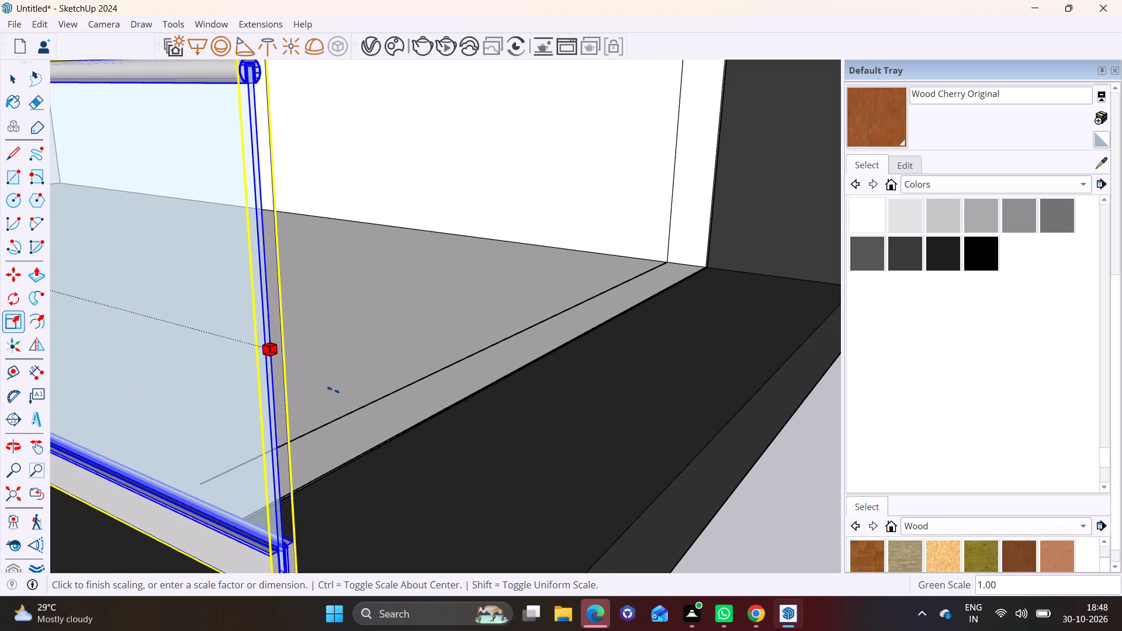
scroll(366, 410, down, 7)
middle_drag(372, 422, 378, 386)
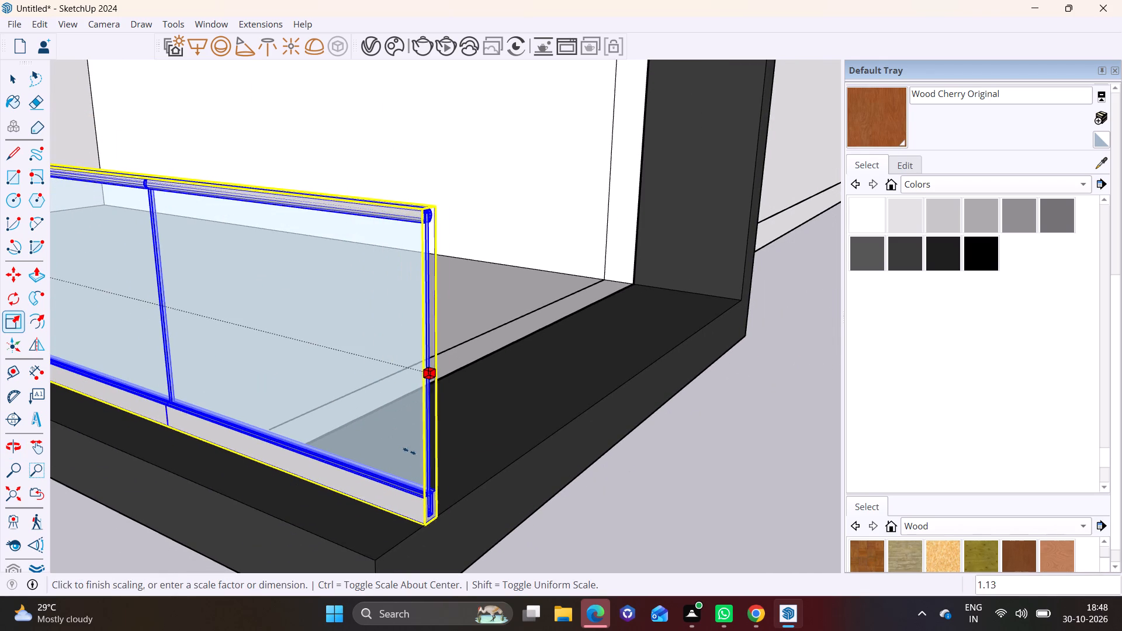
click(408, 547)
scroll(482, 406, down, 10)
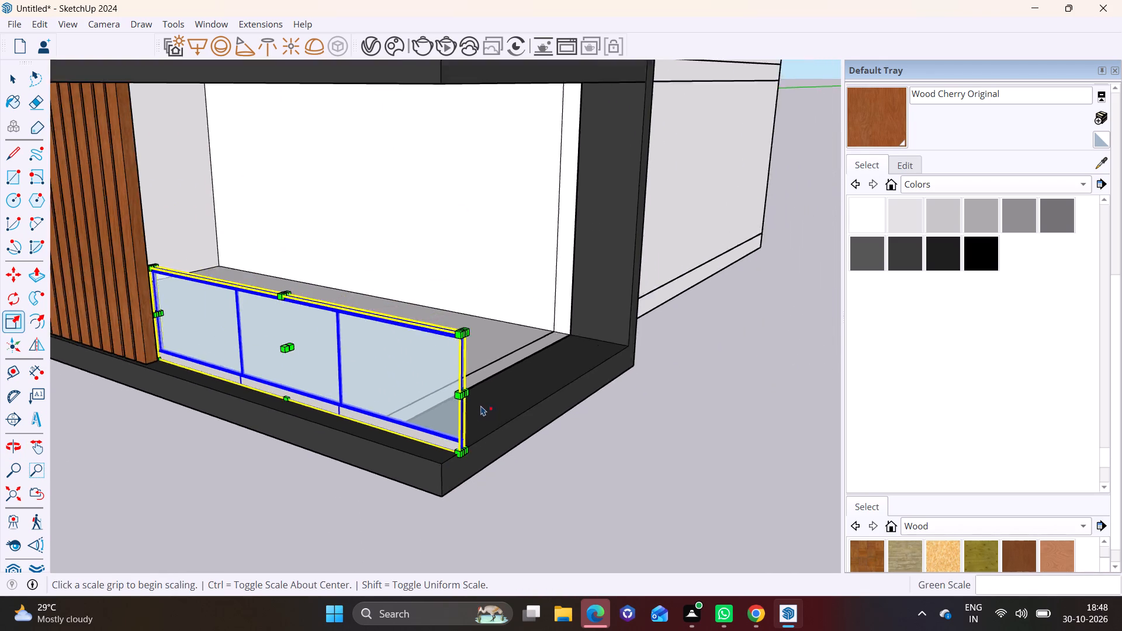
scroll(481, 405, down, 2)
Copy the front railing about 12' 1" up onto the first-floor slab, with its end at the inner end of the front edge.
key(space)
click(422, 392)
key(m)
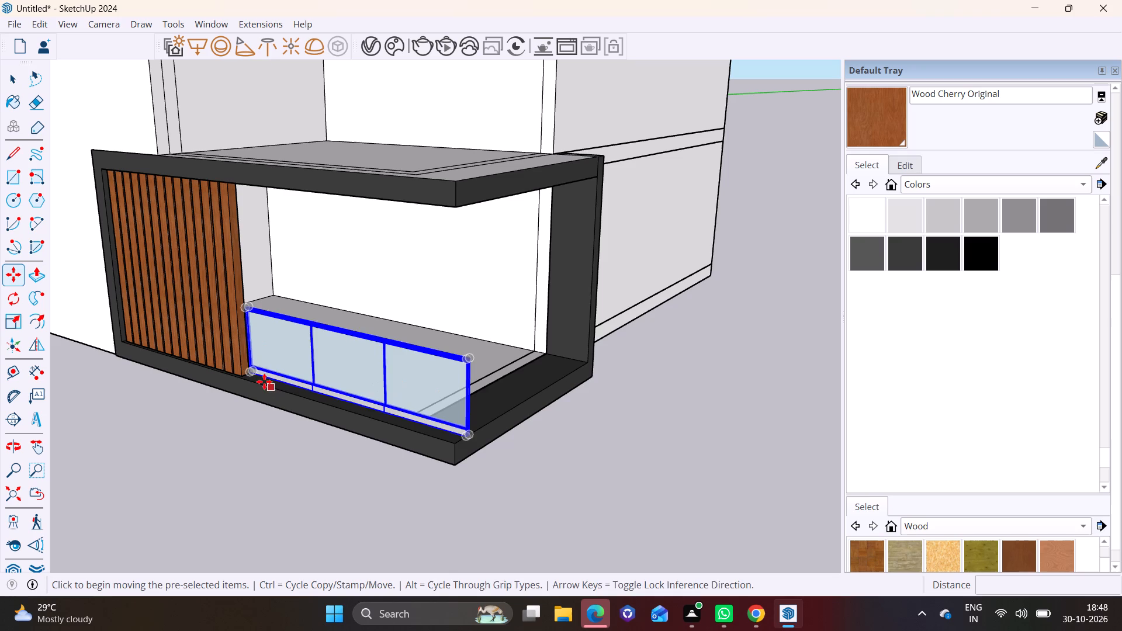
click(257, 372)
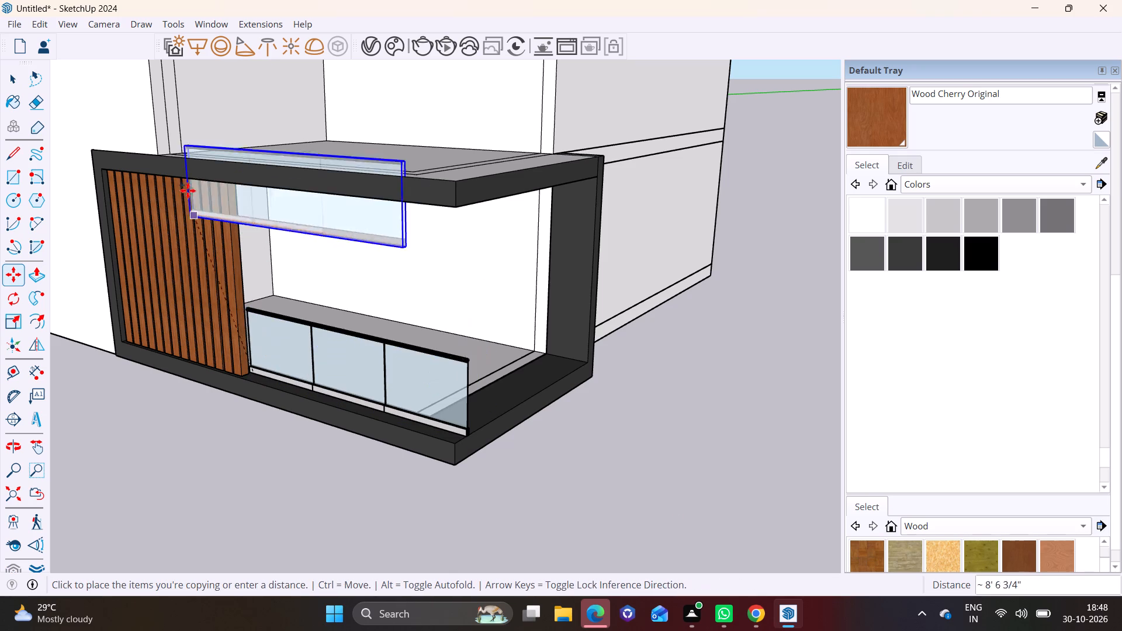
shift+middle_drag(188, 186, 181, 329)
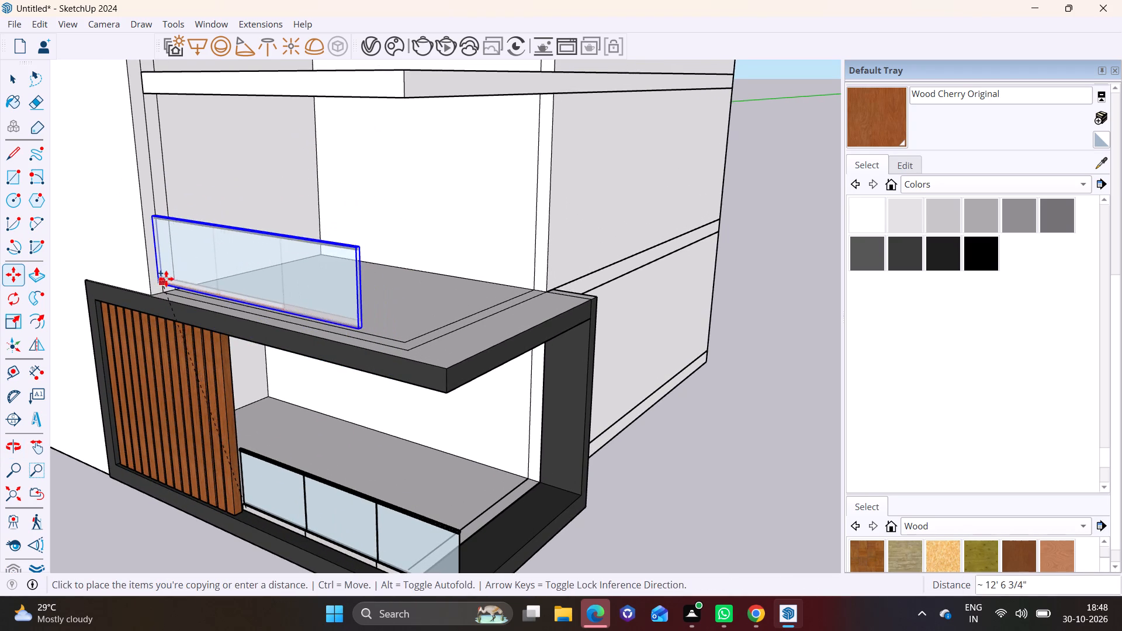
click(162, 292)
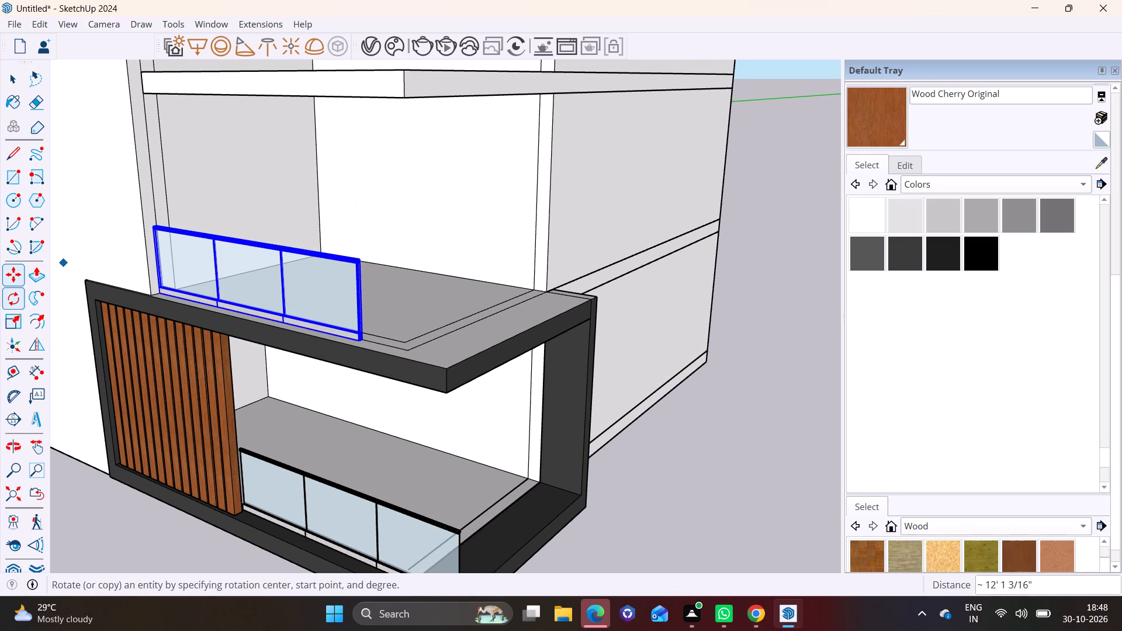
Scale the first-floor railing along its length by about 1.37 so it reaches the slab's outer corner.
click(10, 324)
scroll(392, 274, up, 3)
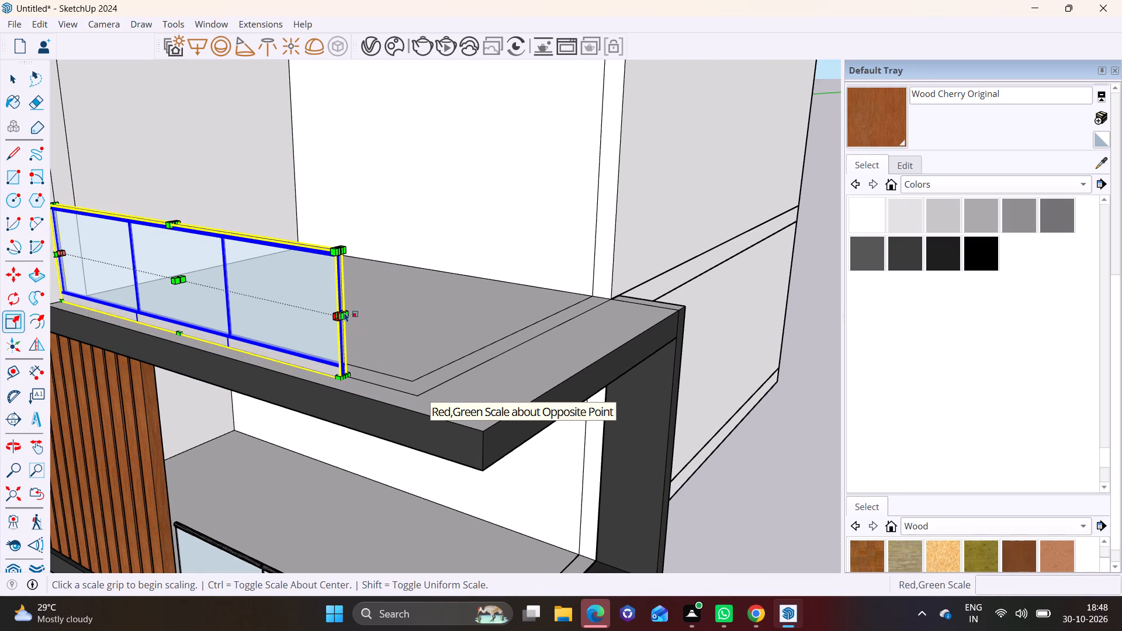
click(345, 311)
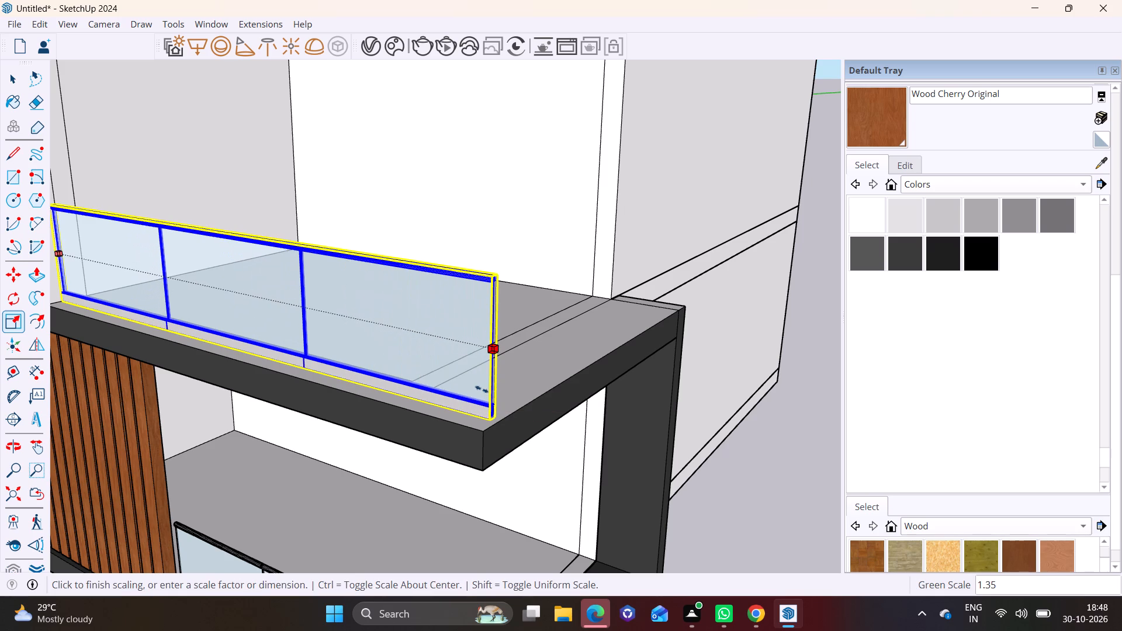
click(489, 437)
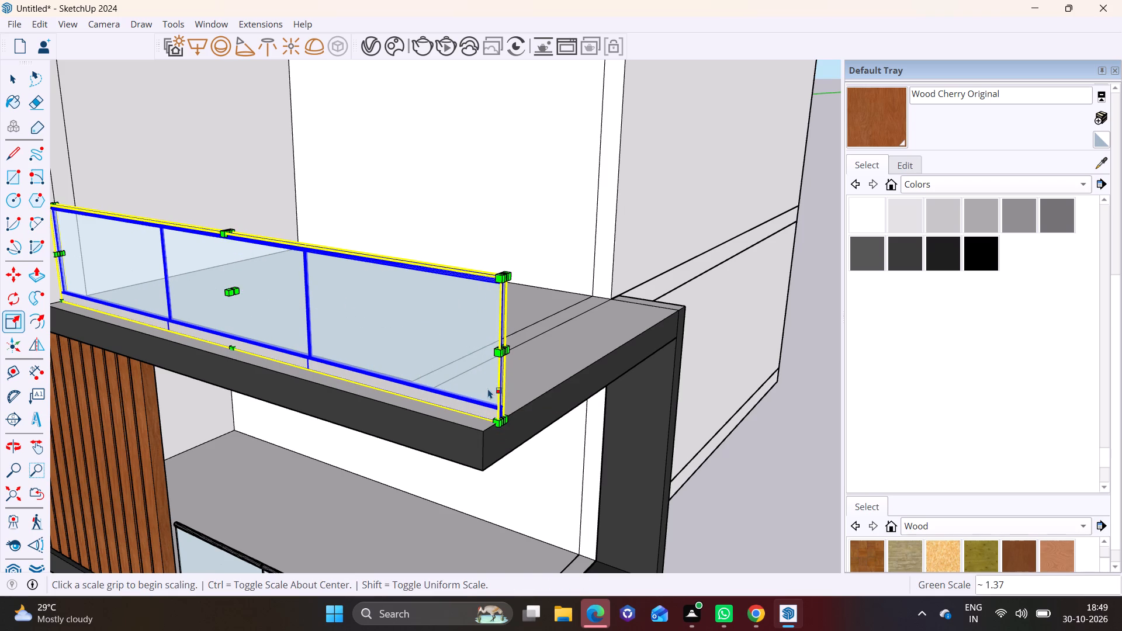
scroll(489, 384, down, 10)
key(space)
click(664, 378)
Copy the ground-floor front railing about 19' 2" outward onto the open area beside the frame.
shift+middle_drag(614, 410, 600, 403)
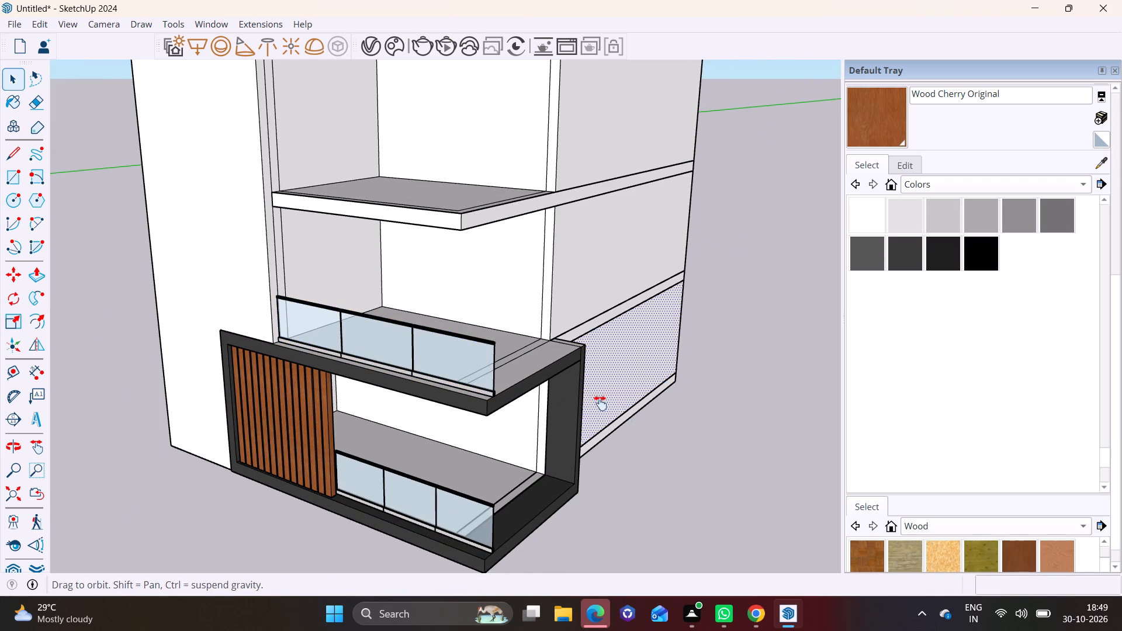
shift+middle_drag(600, 403, 516, 323)
scroll(460, 341, up, 1)
click(346, 397)
key(m)
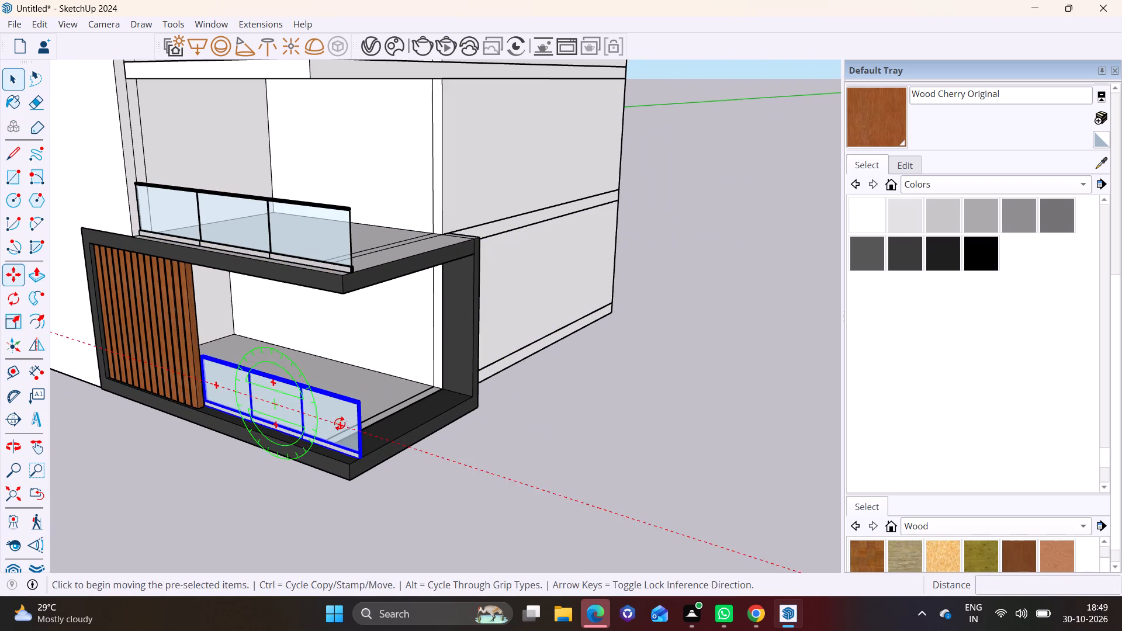
click(320, 429)
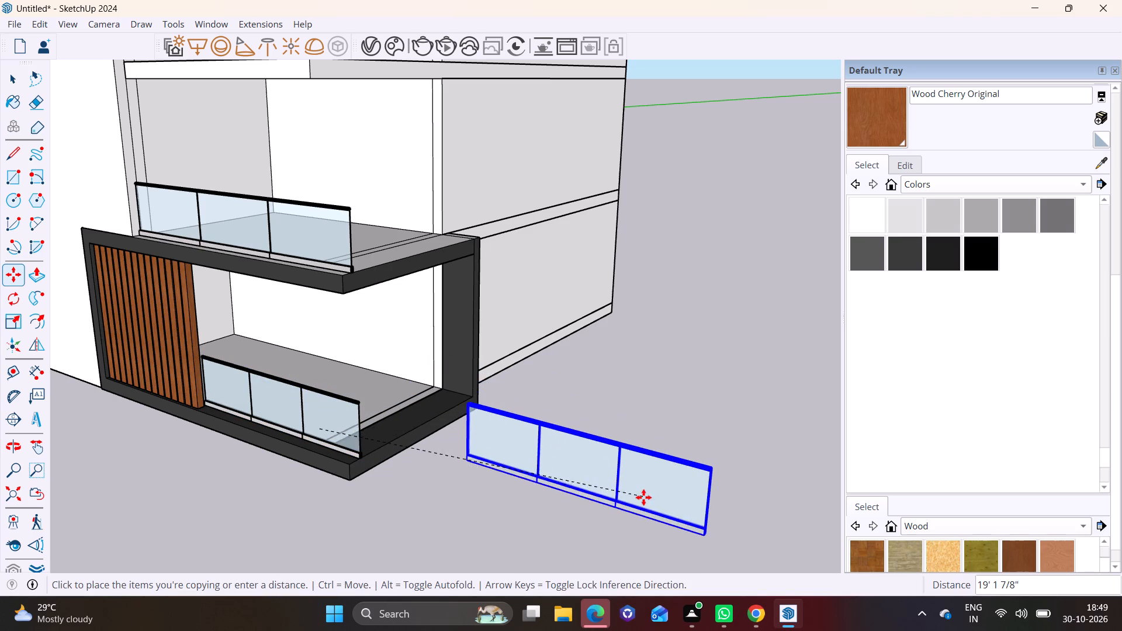
click(643, 497)
Rotate the copied railing 90 degrees on the ground plane so it runs parallel to the frame's side opening.
scroll(659, 422, down, 12)
shift+middle_drag(650, 427, 386, 334)
middle_drag(381, 360, 326, 409)
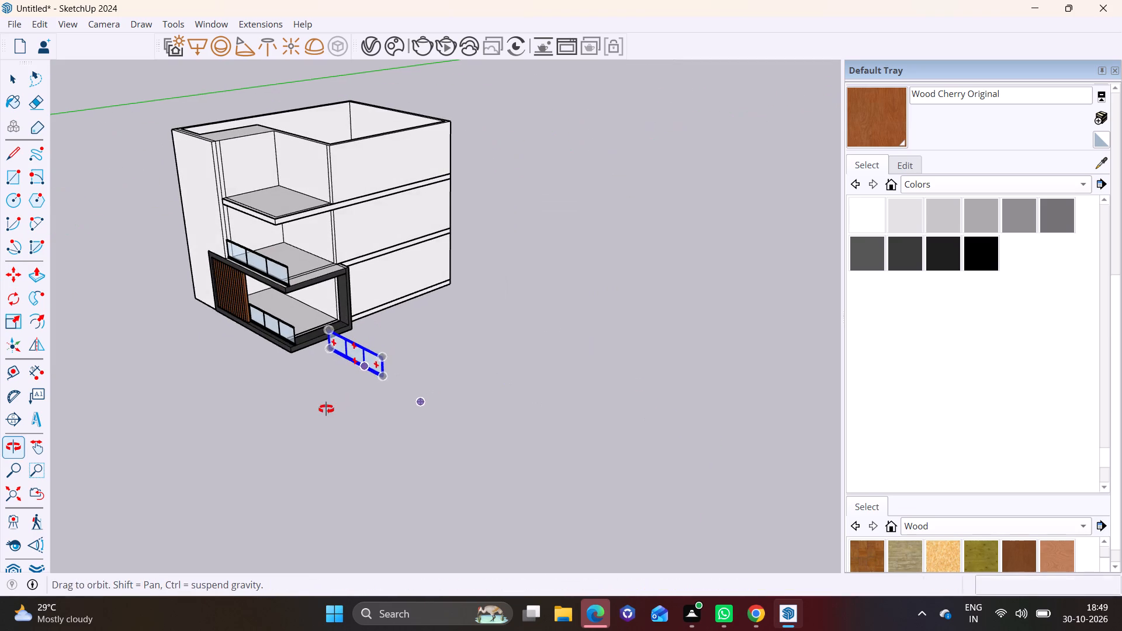
middle_drag(326, 409, 325, 407)
click(12, 300)
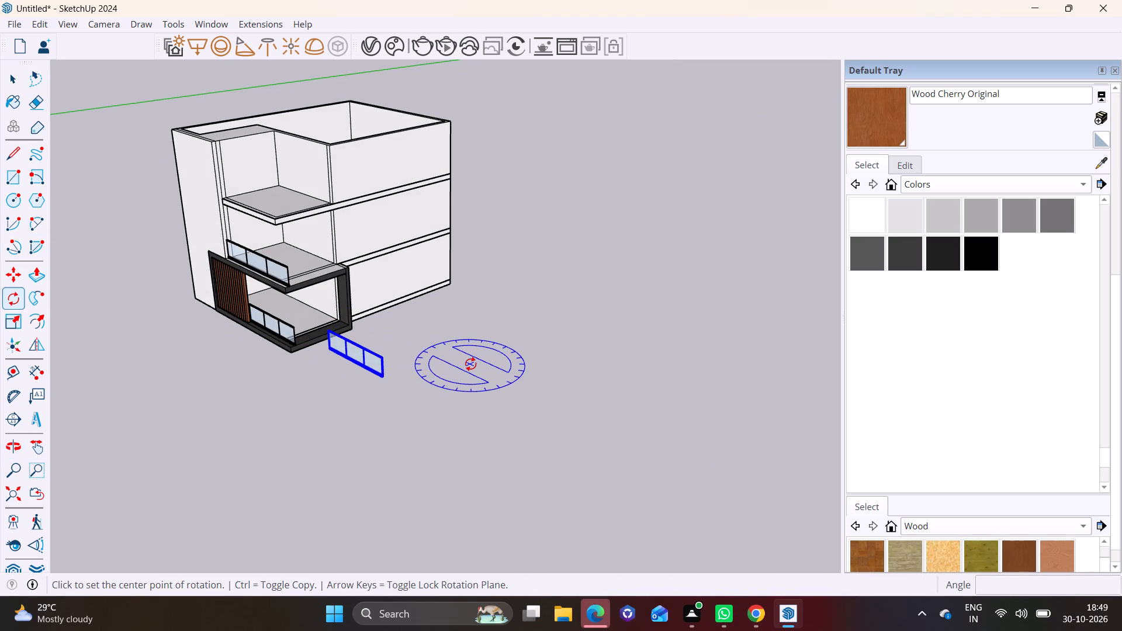
click(470, 364)
click(538, 330)
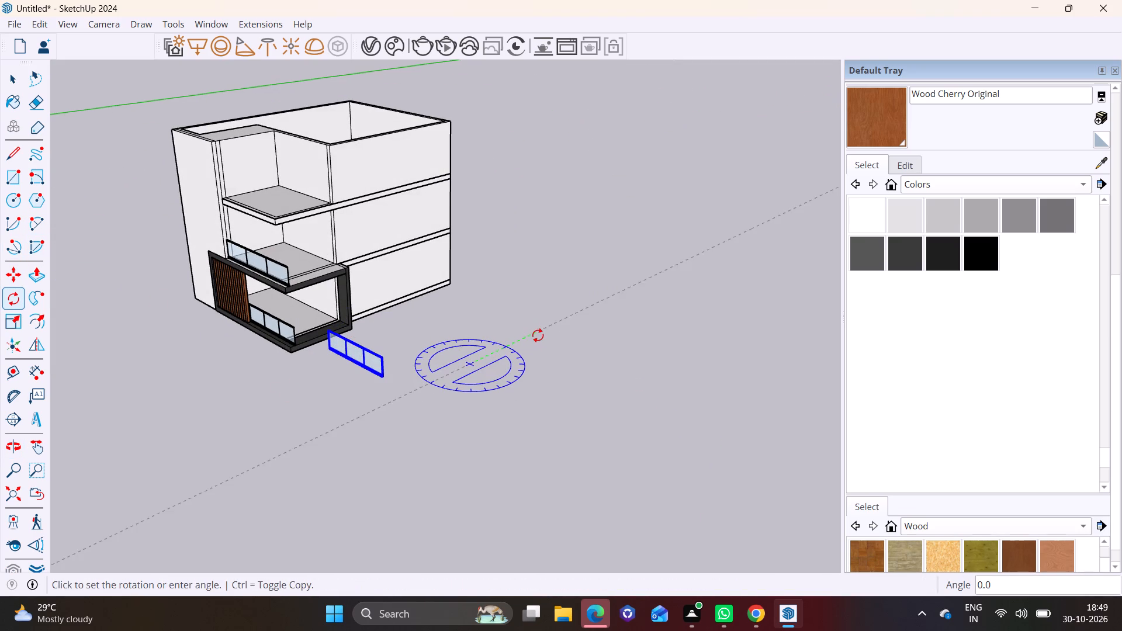
click(517, 387)
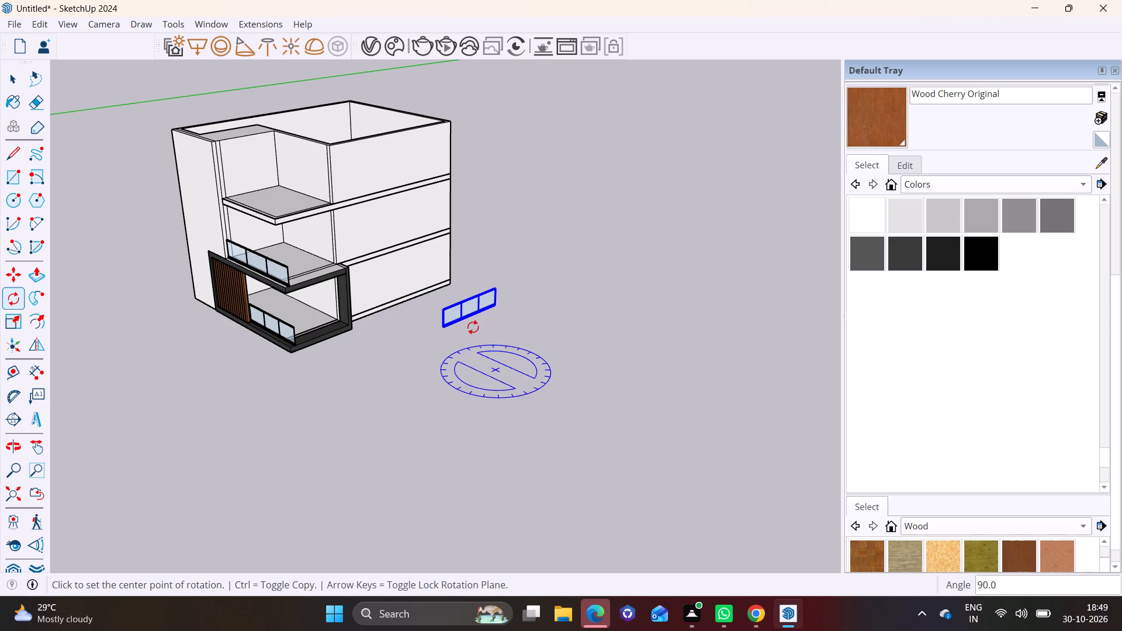
Move the rotated railing by its bottom end corner onto the ground-floor frame, along the side opening.
key(m)
click(441, 327)
scroll(269, 328, up, 4)
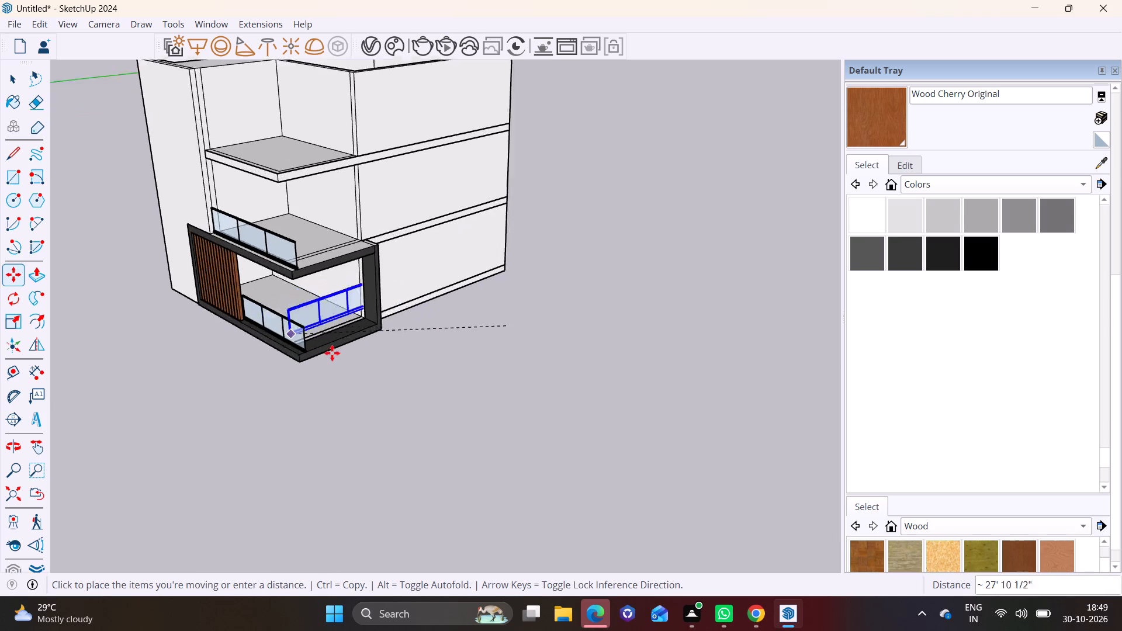
scroll(332, 353, up, 5)
click(257, 359)
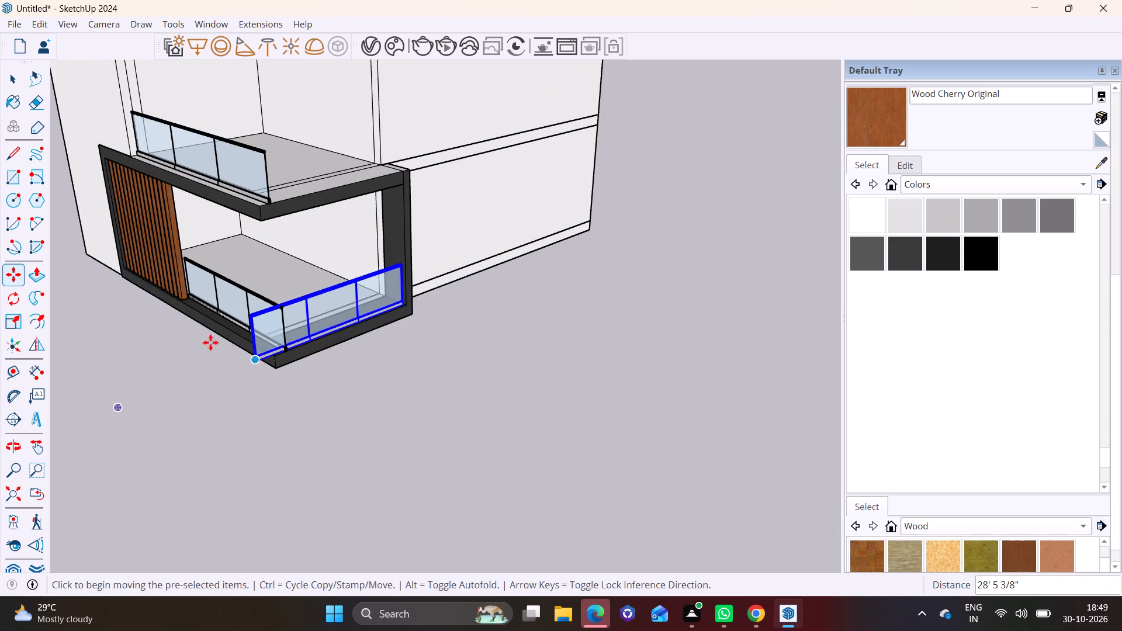
Shorten the side railing along its length from its front end, pulling it back inside the frame's corner.
click(23, 313)
middle_drag(274, 319, 469, 340)
scroll(379, 379, up, 5)
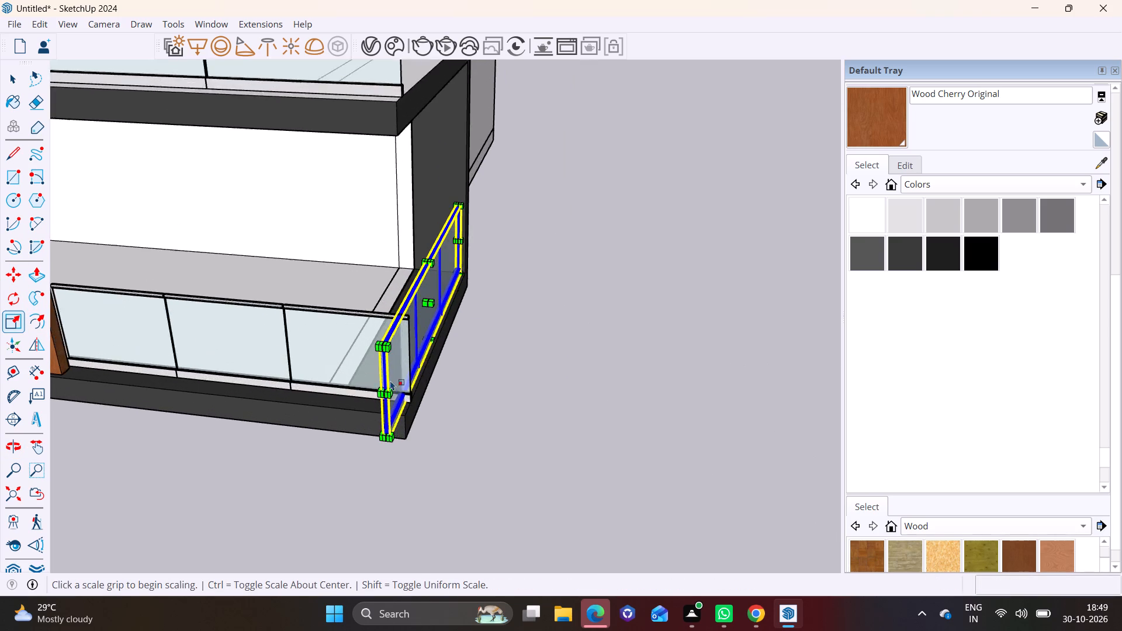
scroll(390, 380, up, 3)
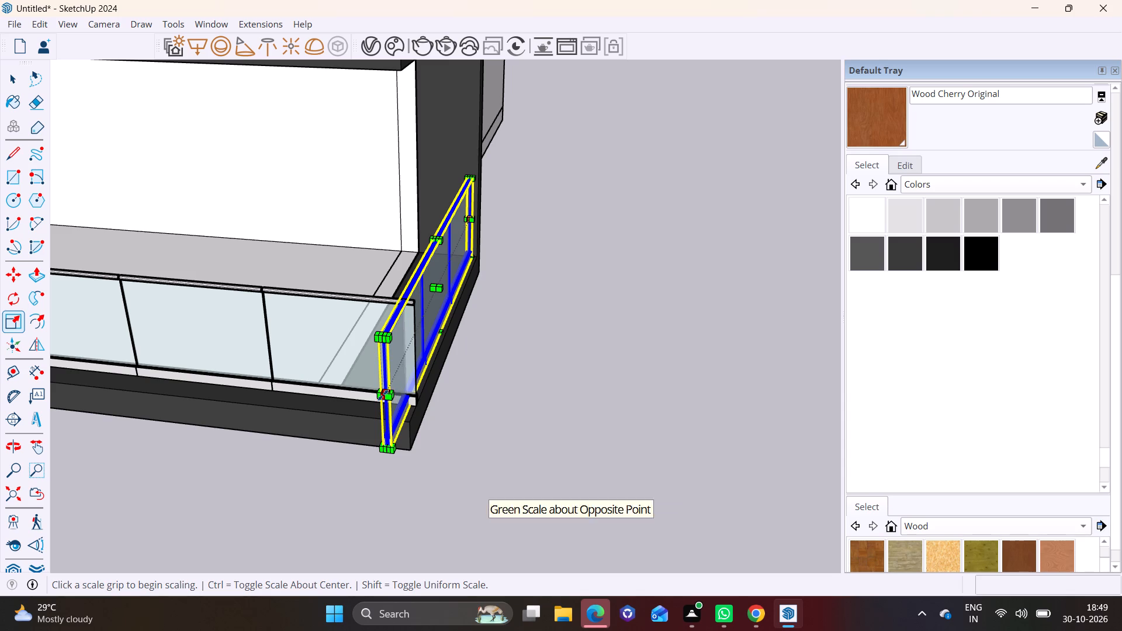
click(383, 395)
click(426, 345)
Scale the side railing along its length by about 1.10 to close the gap to the front railing at the corner.
middle_drag(439, 365, 185, 229)
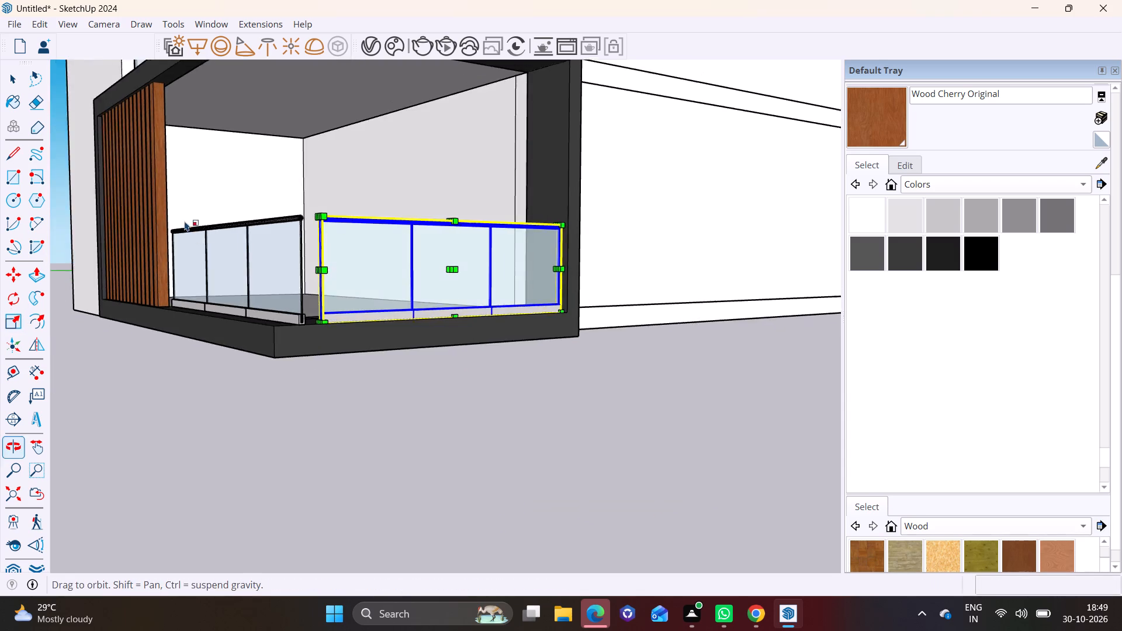
scroll(372, 275, up, 3)
scroll(303, 265, up, 6)
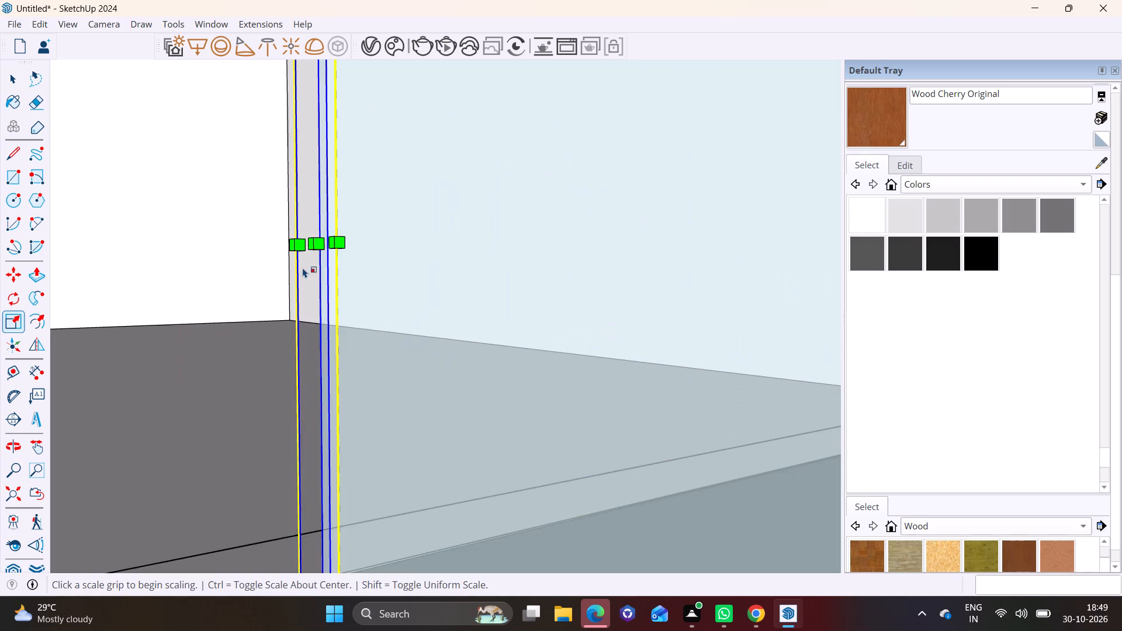
scroll(303, 270, down, 2)
middle_drag(303, 271, 355, 271)
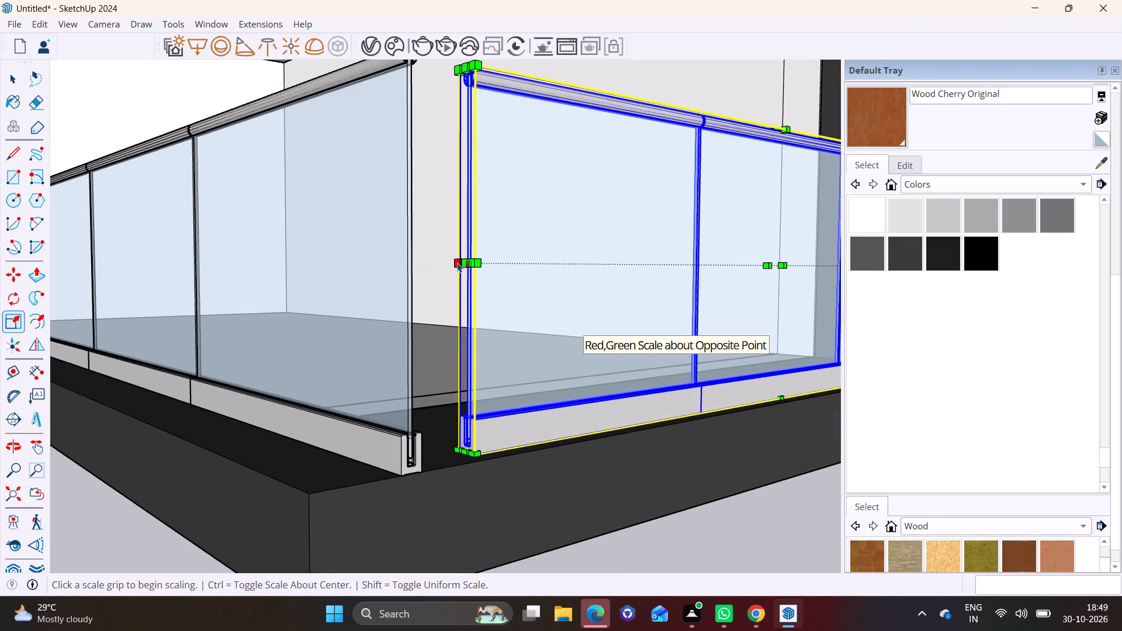
click(463, 262)
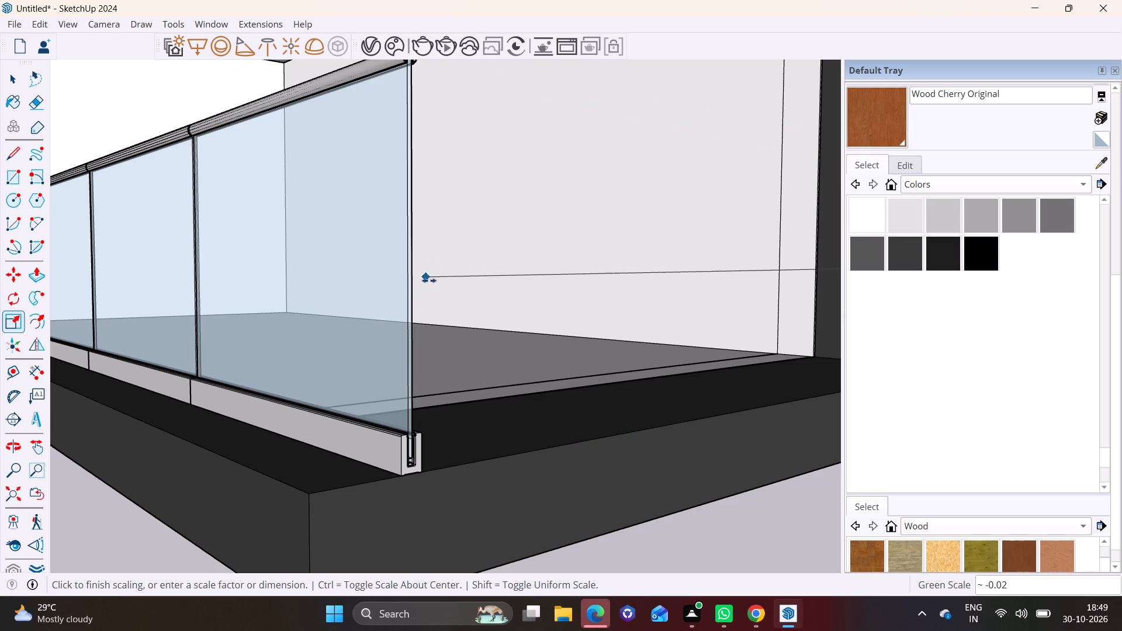
key(ctrl+z)
click(466, 264)
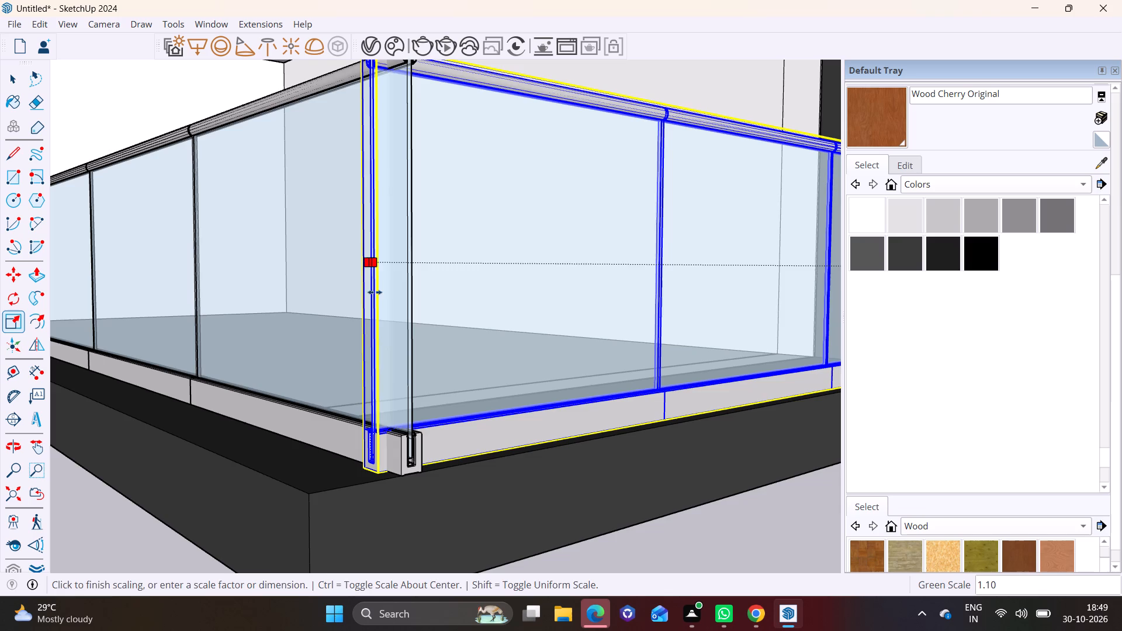
click(375, 292)
Scale the side railing's length by 0.98 to trim its overlap with the front railing's end, leaving nothing selected.
scroll(376, 278, up, 3)
middle_drag(443, 324, 479, 338)
scroll(479, 338, down, 1)
middle_drag(439, 362, 455, 240)
middle_drag(430, 263, 466, 320)
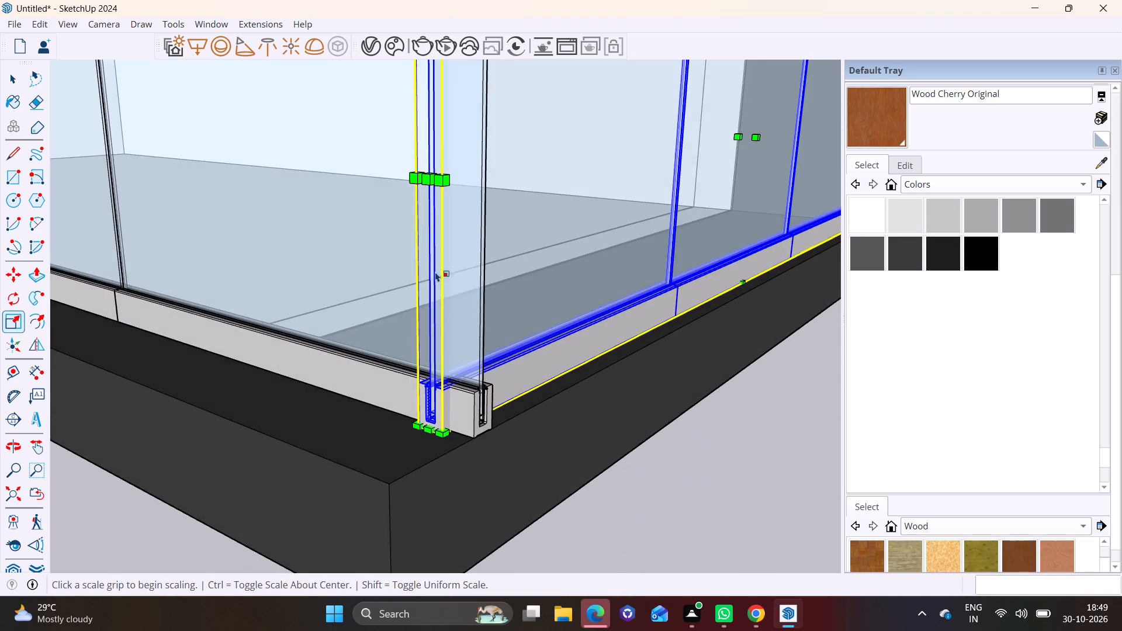
scroll(429, 254, up, 2)
click(425, 165)
click(457, 156)
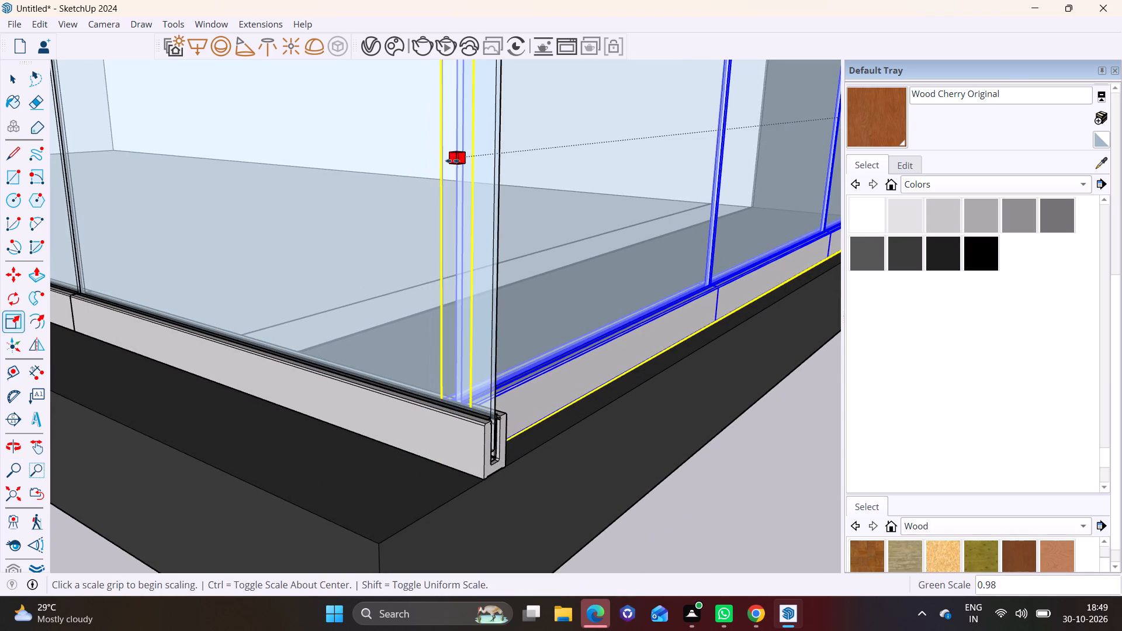
key(space)
drag(781, 466, 756, 466)
scroll(646, 470, down, 15)
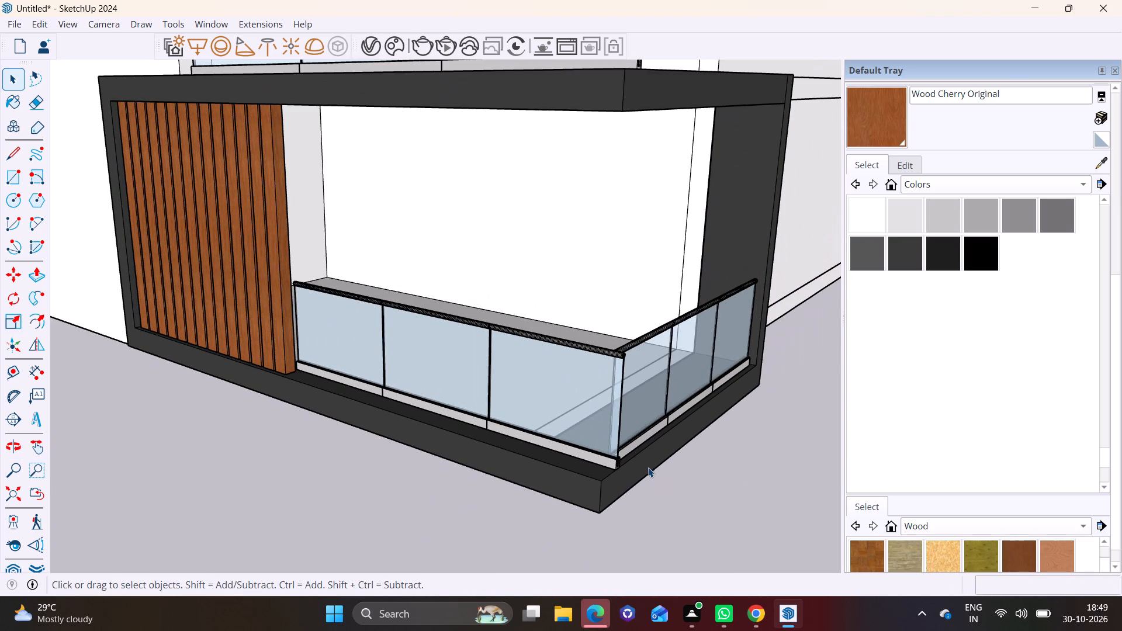
middle_click(647, 463)
key(space)
click(683, 476)
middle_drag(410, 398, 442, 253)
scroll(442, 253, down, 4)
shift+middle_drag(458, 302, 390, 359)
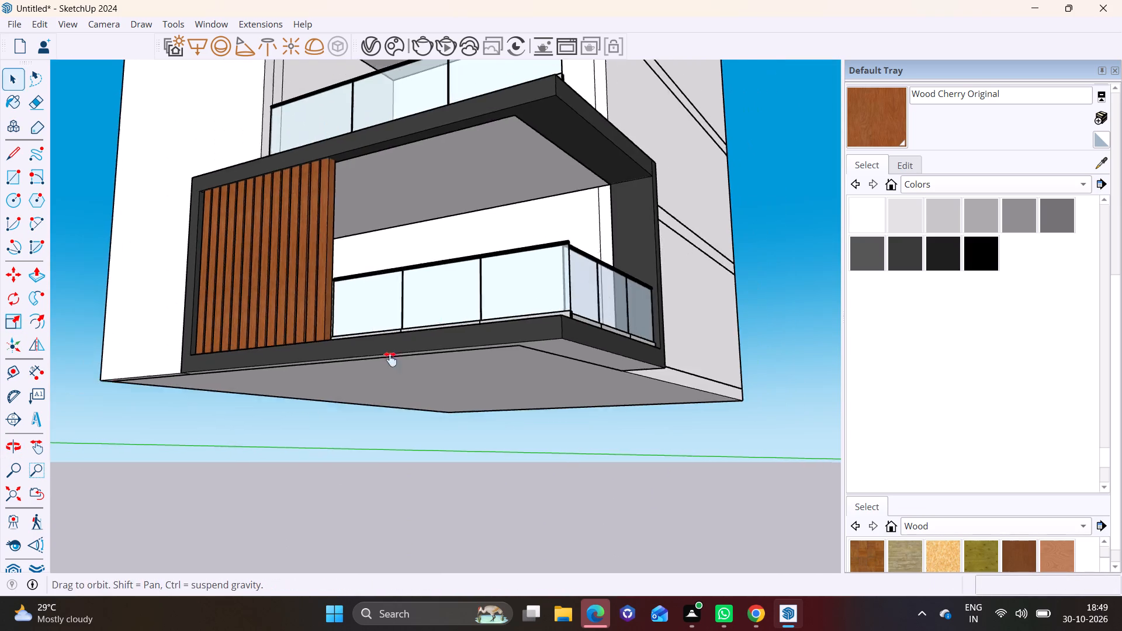
Copy the first-floor front railing about 11' up onto the front edge of the second-floor balcony slab.
shift+middle_drag(390, 359, 326, 391)
middle_drag(447, 355, 448, 384)
scroll(448, 384, down, 1)
scroll(449, 400, up, 4)
shift+middle_drag(401, 338, 397, 424)
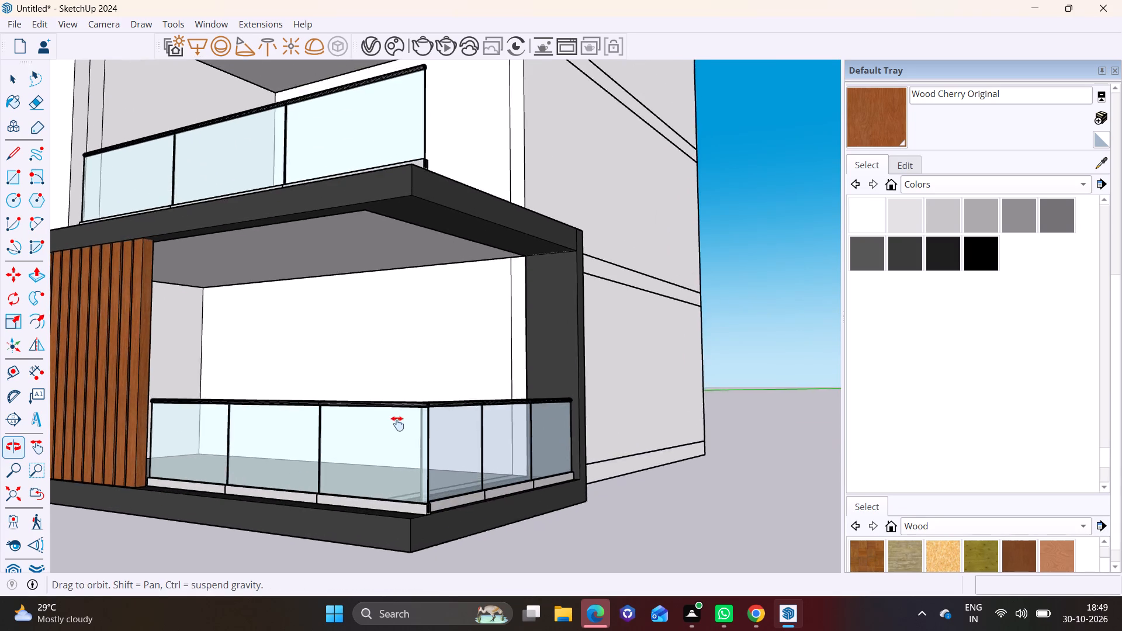
shift+middle_drag(397, 424, 402, 437)
scroll(423, 400, down, 5)
shift+middle_drag(403, 330, 389, 486)
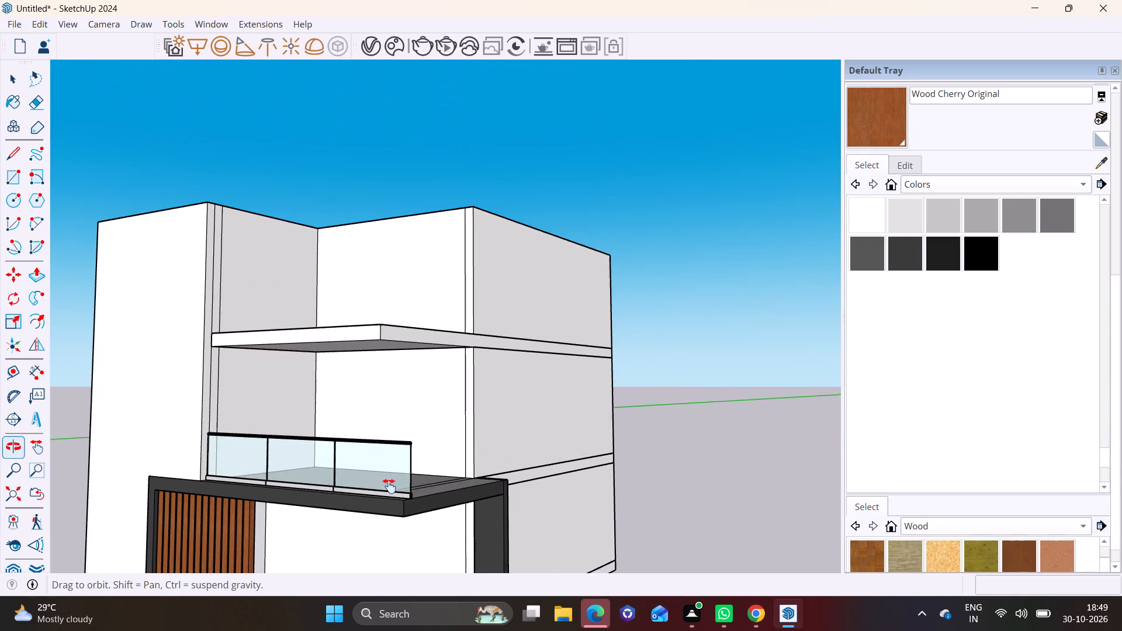
shift+middle_drag(389, 486, 387, 487)
click(355, 444)
key(m)
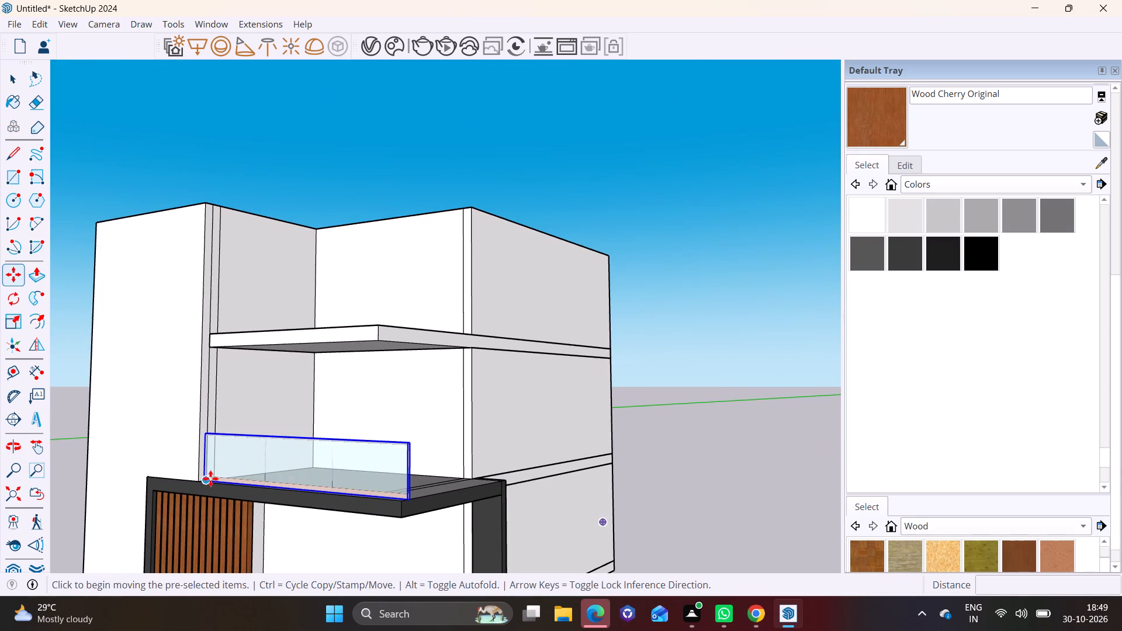
click(210, 479)
click(219, 327)
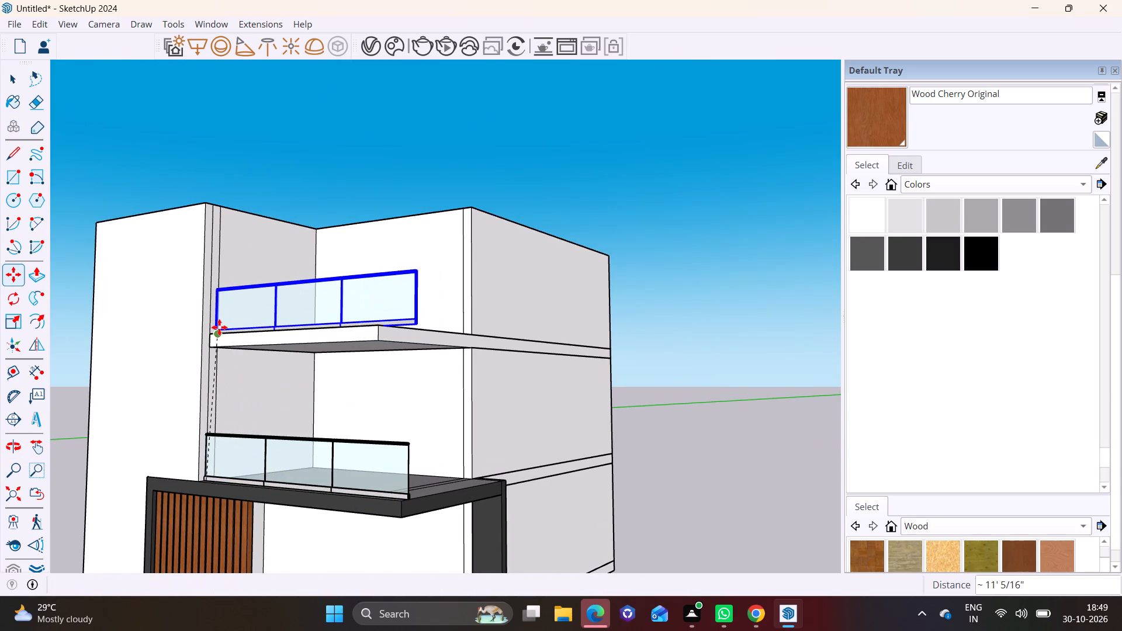
Scale the second-floor front railing shorter along its length so its overhanging end sits within the slab's corner.
middle_drag(314, 453, 302, 483)
scroll(302, 483, down, 1)
middle_drag(361, 329, 532, 443)
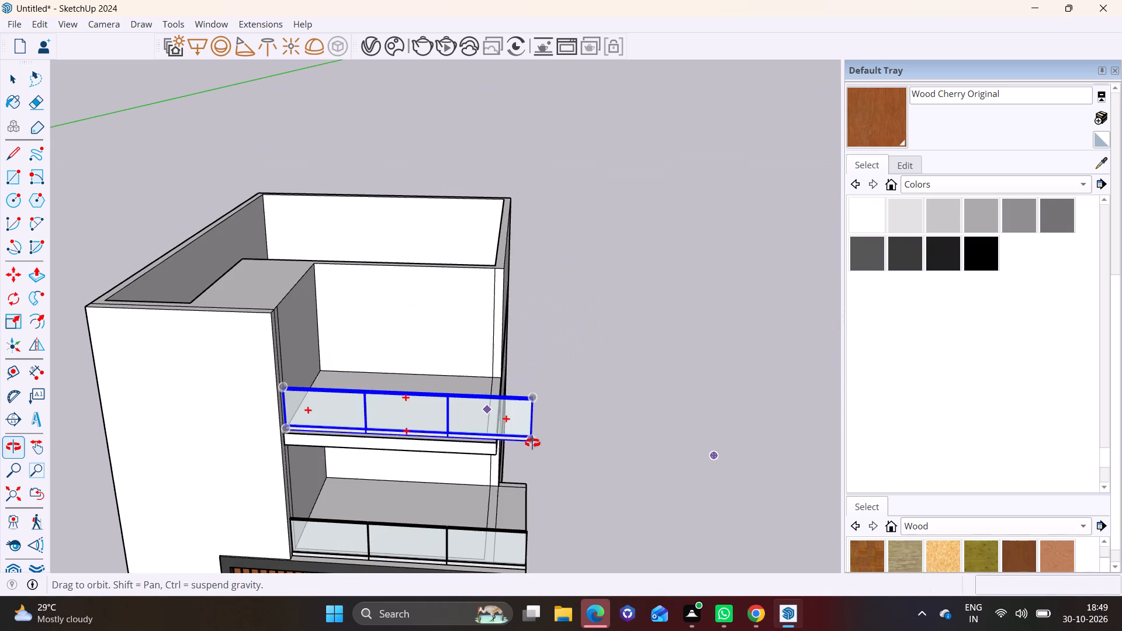
middle_drag(532, 443, 533, 443)
scroll(483, 455, up, 4)
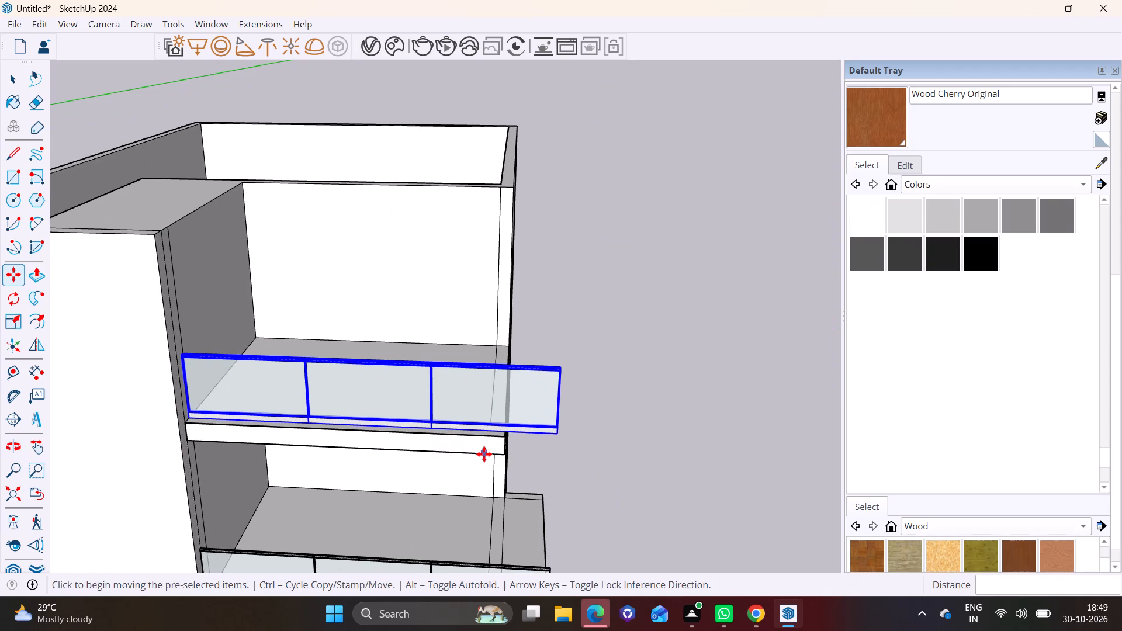
scroll(484, 454, up, 1)
key(space)
click(471, 418)
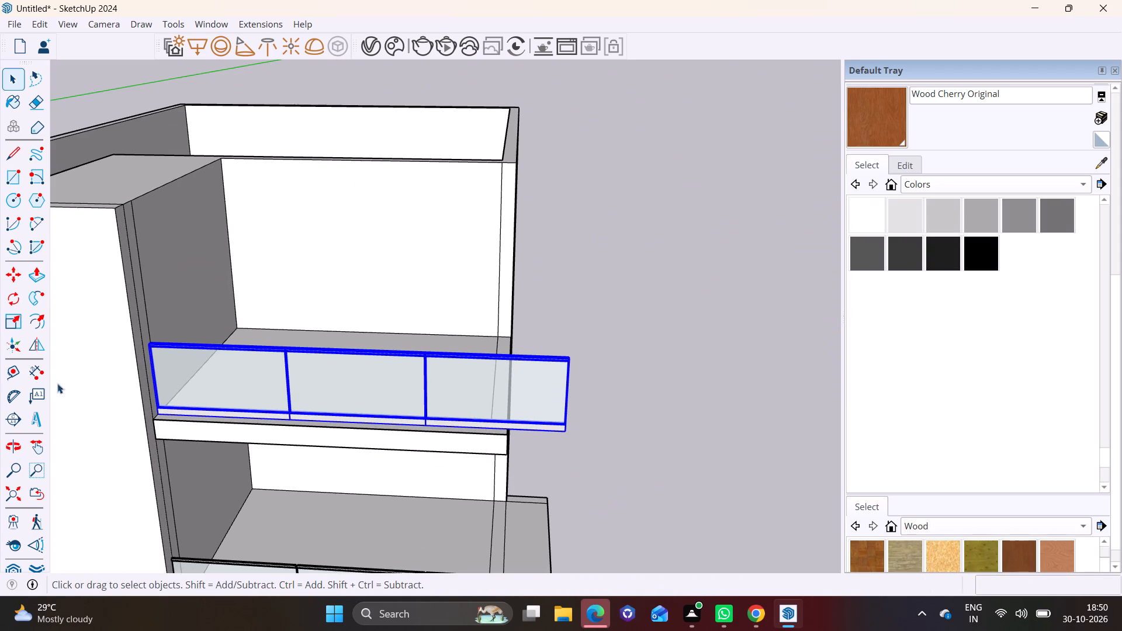
click(19, 323)
middle_drag(555, 396, 419, 414)
scroll(479, 417, up, 2)
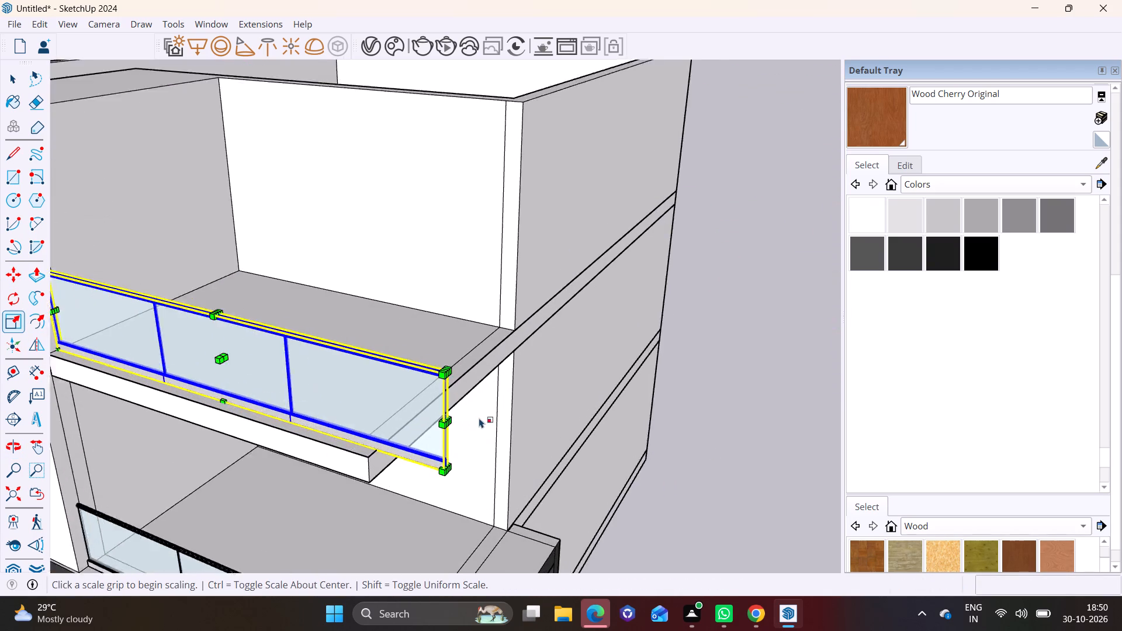
scroll(479, 418, up, 7)
click(420, 369)
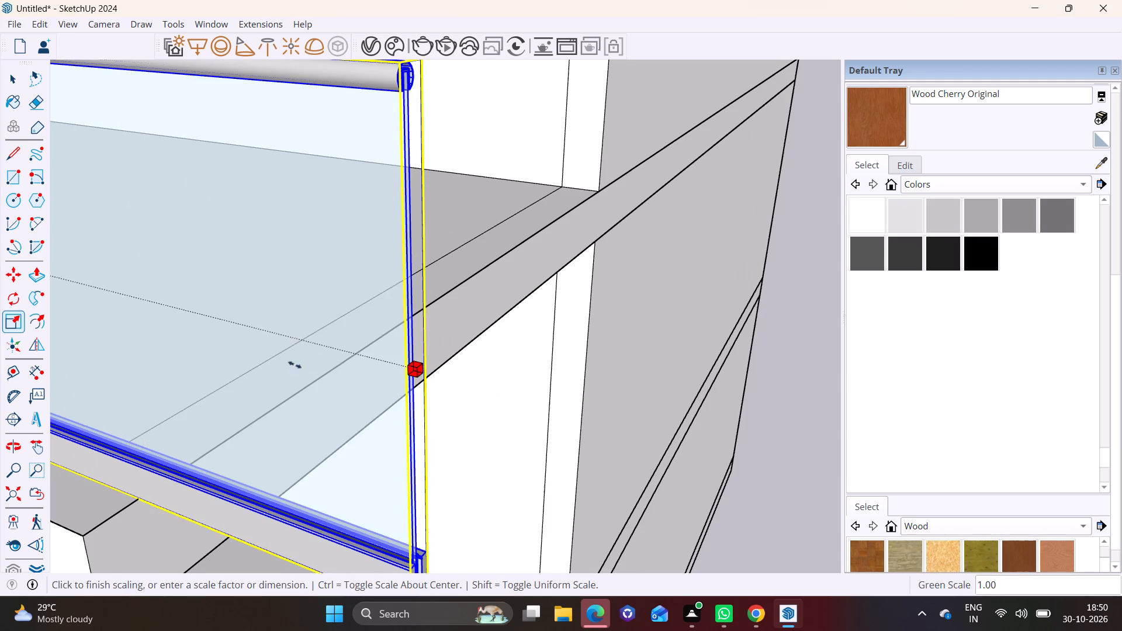
click(89, 351)
scroll(417, 374, down, 3)
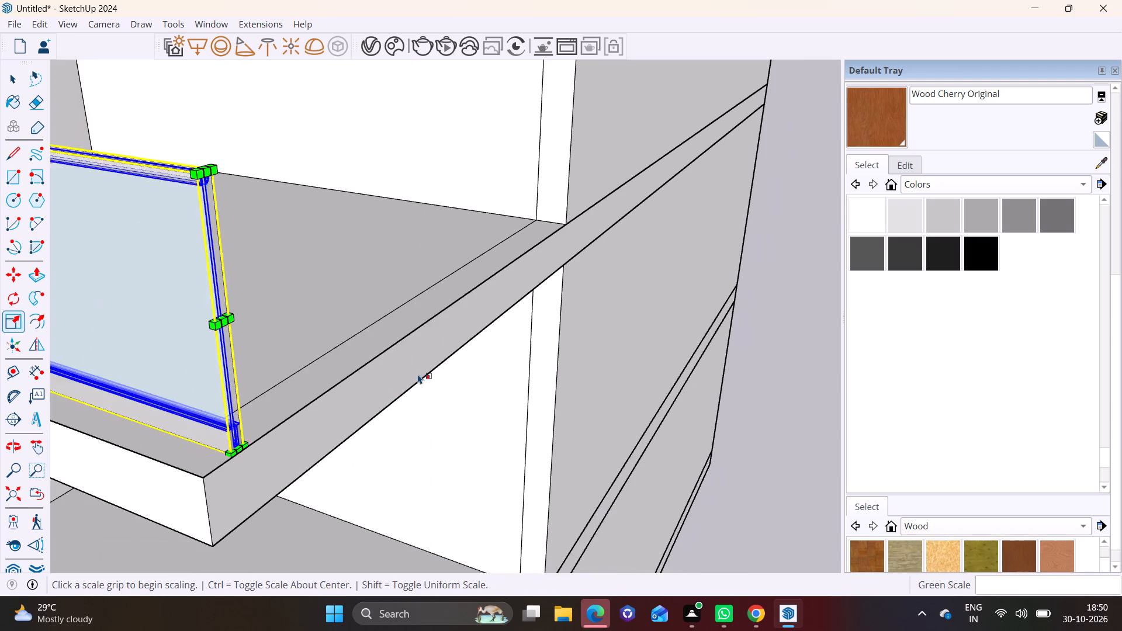
scroll(418, 374, down, 9)
Copy the ground-floor side railing about 22' up to the open side of the second-floor balcony slab.
shift+middle_drag(458, 403, 498, 231)
key(space)
click(498, 482)
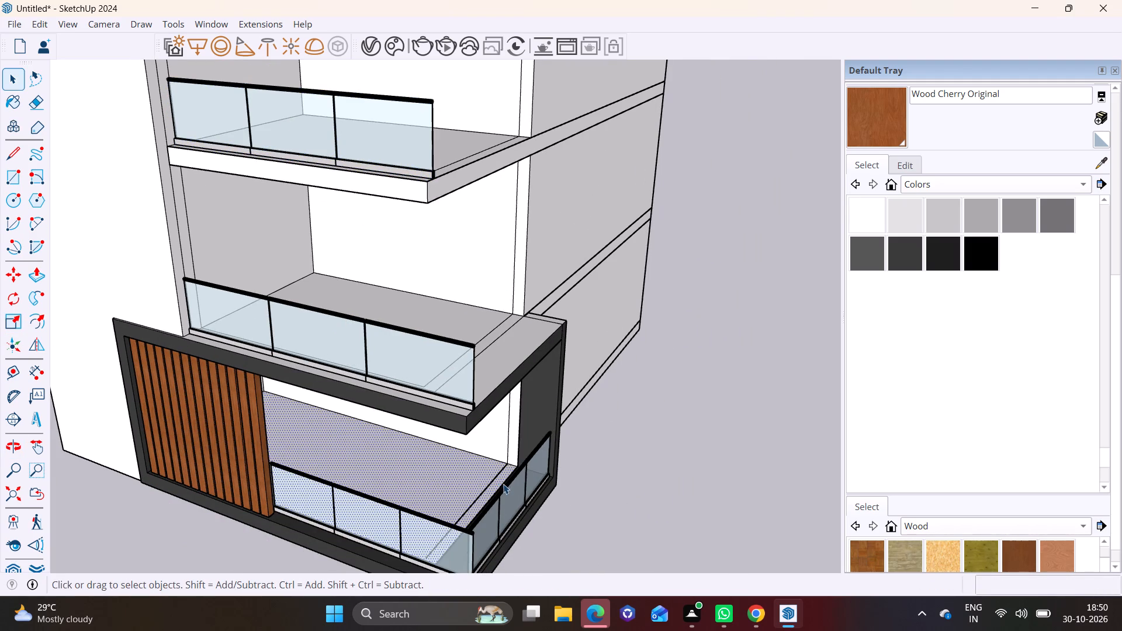
click(504, 484)
key(m)
click(553, 482)
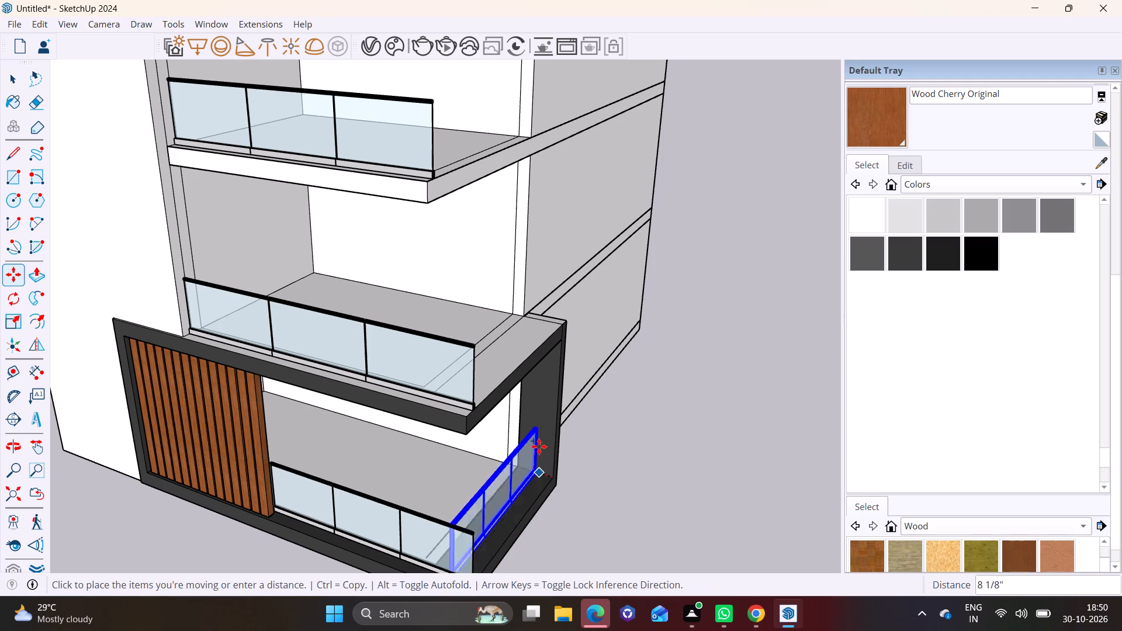
shift+middle_drag(538, 183, 498, 247)
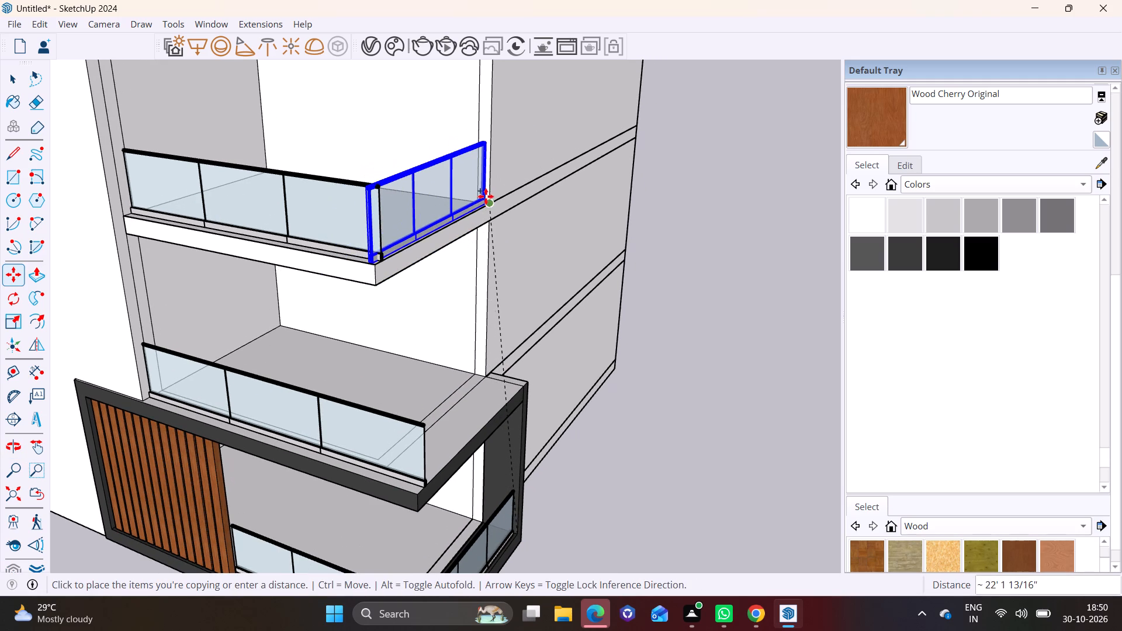
click(487, 201)
Scale the second-floor side railing's length by 0.95 to meet the front railing at the corner, leaving nothing selected.
scroll(327, 253, up, 3)
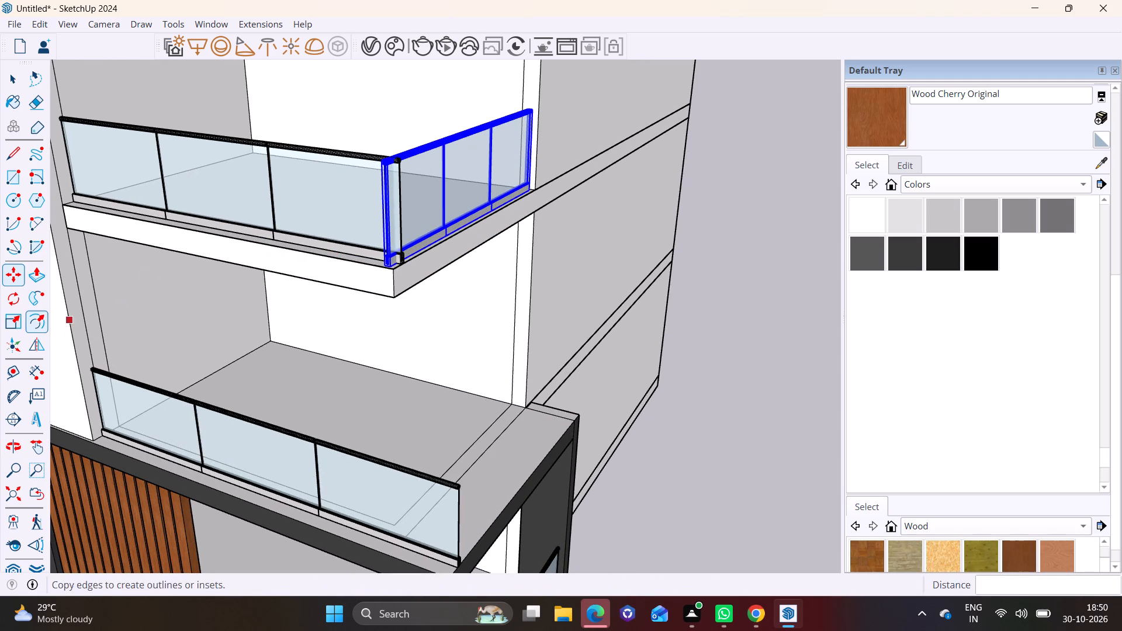
click(27, 323)
click(16, 315)
scroll(471, 234, up, 3)
click(13, 313)
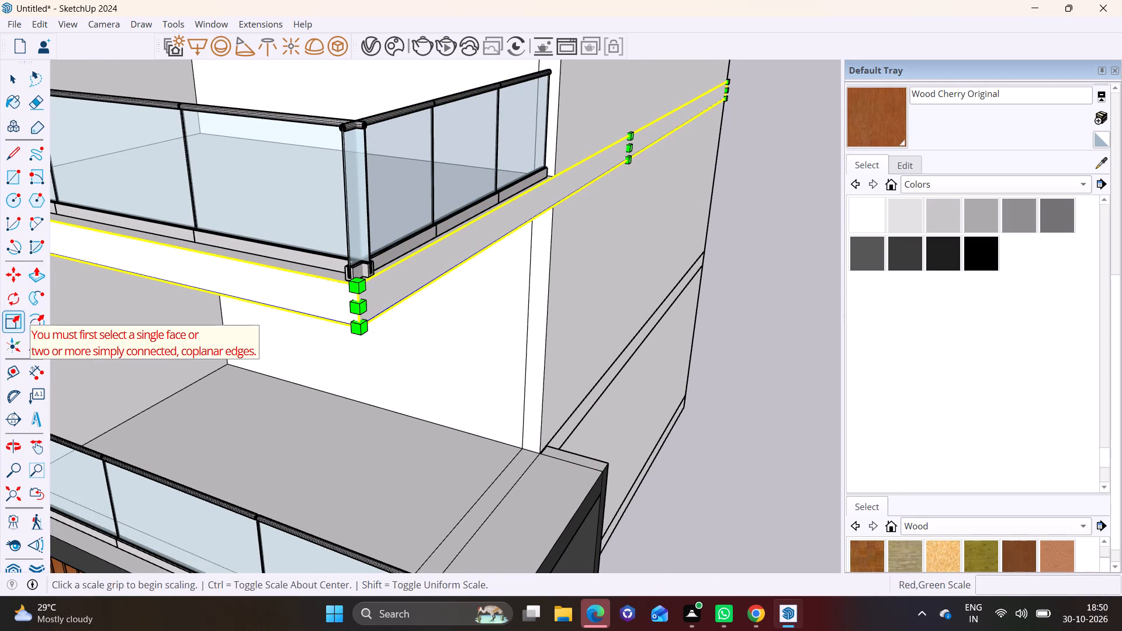
key(space)
click(410, 204)
drag(18, 321, 33, 311)
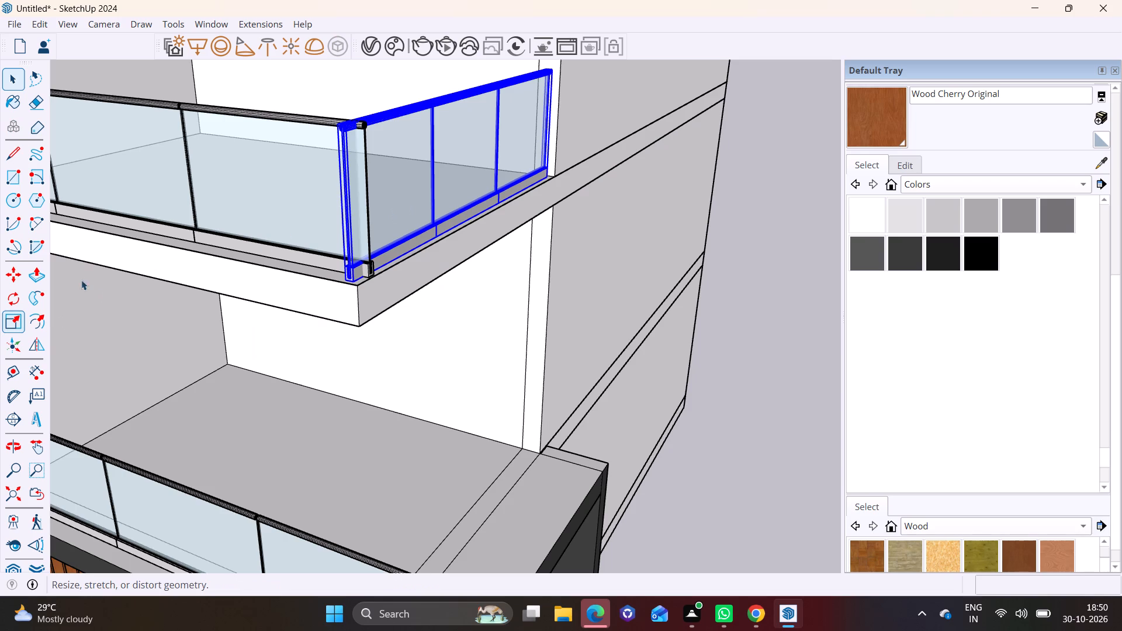
scroll(364, 205, up, 1)
click(5, 318)
scroll(458, 189, up, 2)
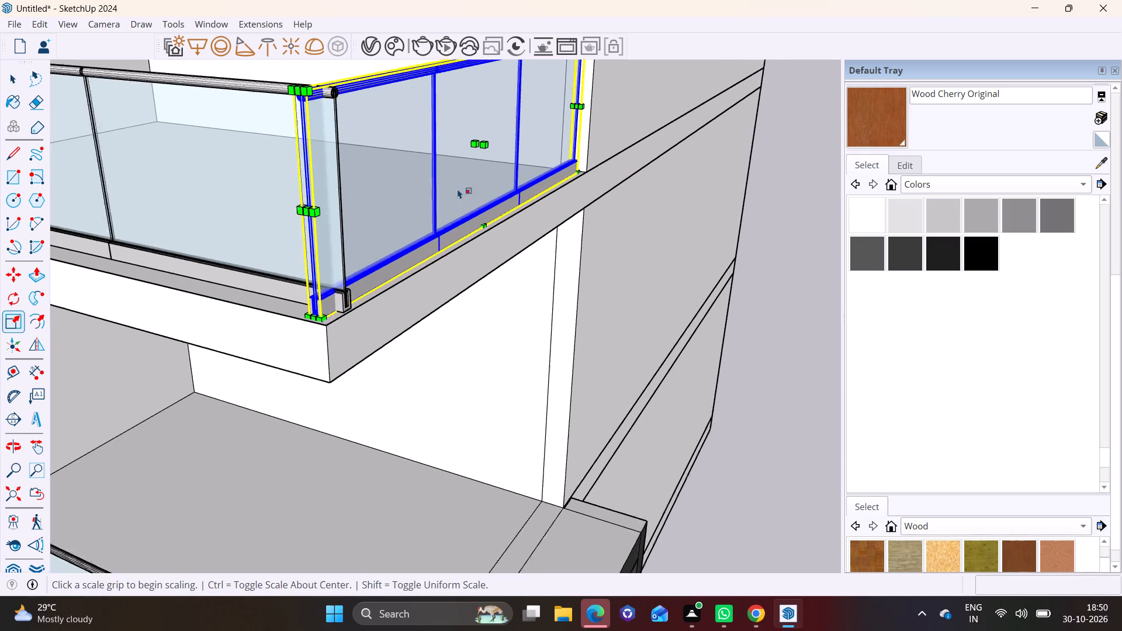
scroll(458, 189, up, 3)
click(278, 216)
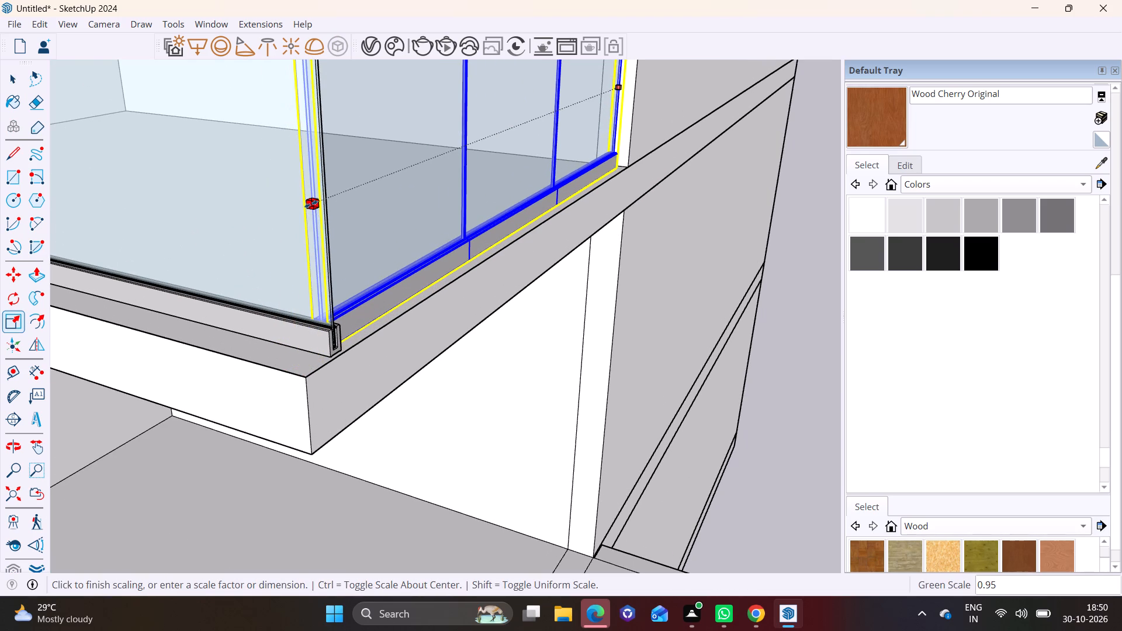
click(311, 204)
key(space)
click(775, 339)
Examine the balcony railings and the house's front elevation from several angles.
scroll(787, 325, down, 3)
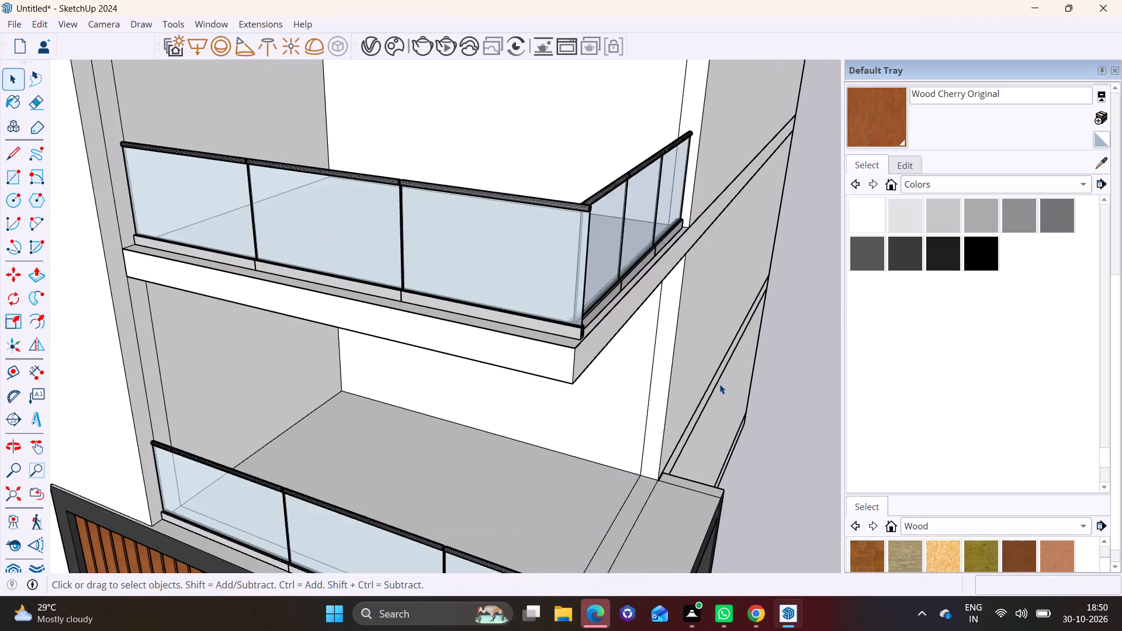
scroll(719, 384, down, 5)
middle_drag(699, 370, 690, 267)
scroll(590, 307, down, 6)
shift+middle_drag(587, 306, 475, 258)
scroll(473, 253, down, 3)
middle_drag(473, 255, 674, 243)
shift+middle_drag(503, 218, 416, 183)
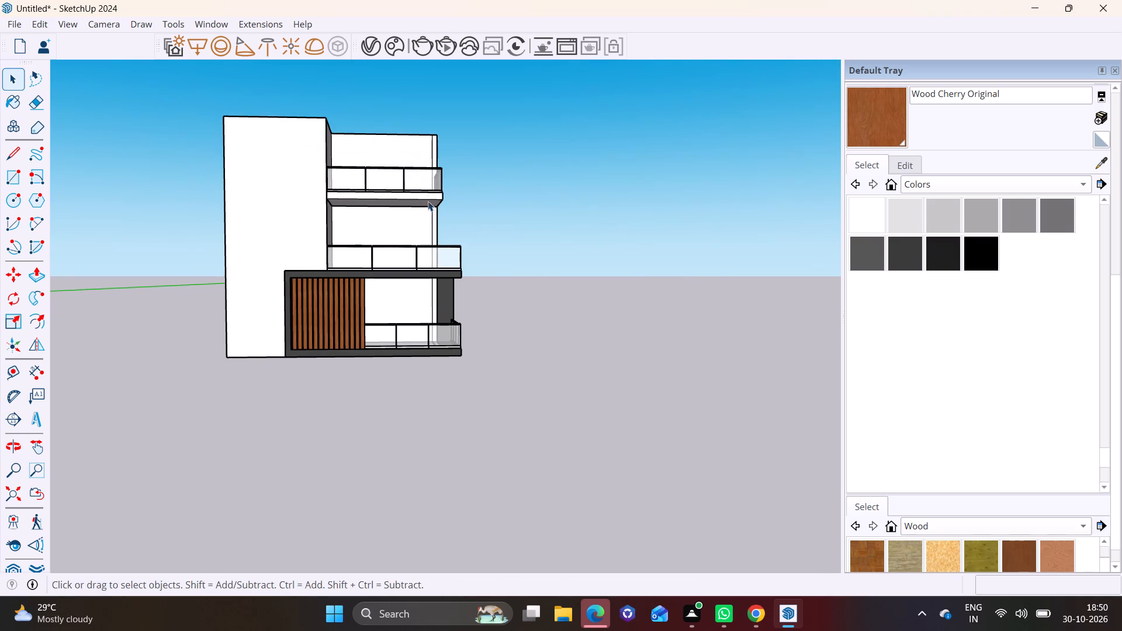
middle_drag(428, 202, 430, 285)
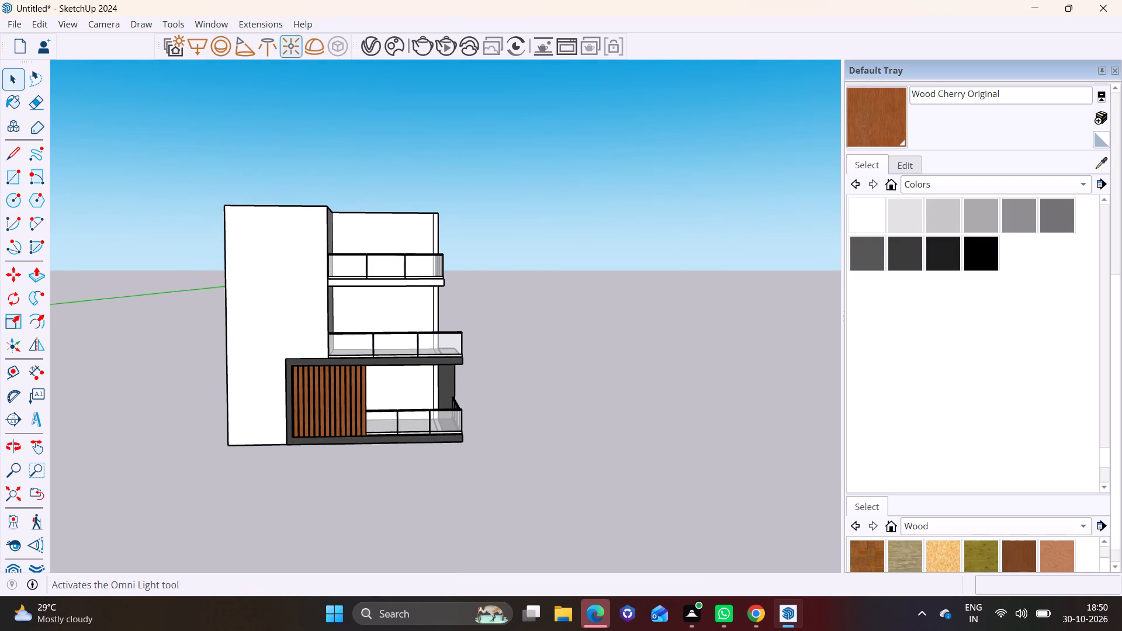
Search 3D Warehouse models for "double door".
click(216, 25)
click(245, 141)
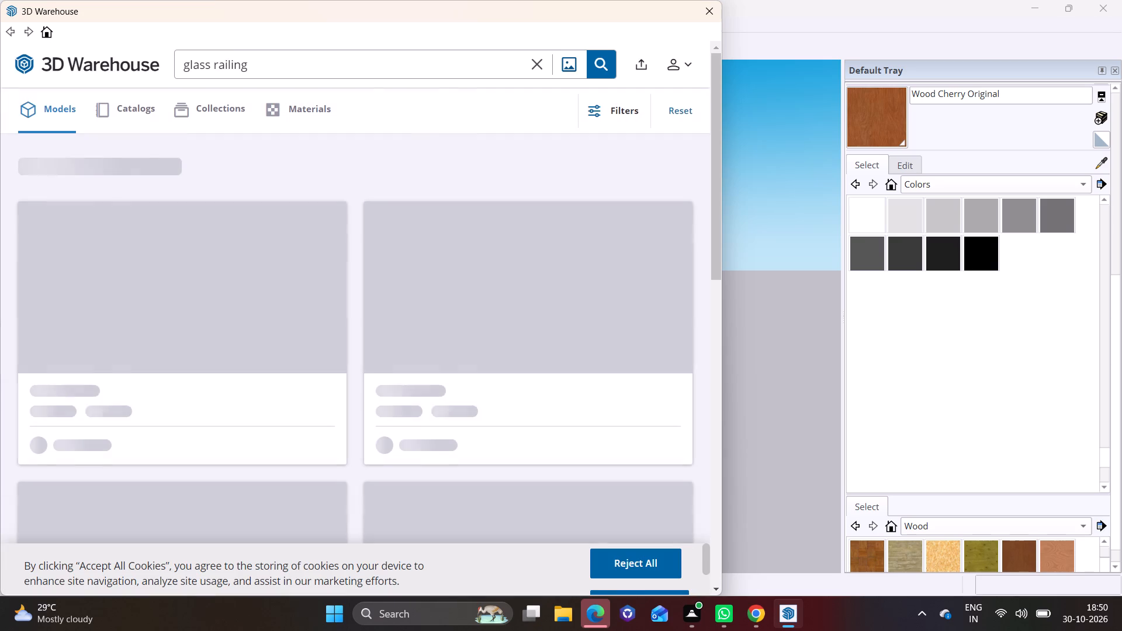
click(534, 58)
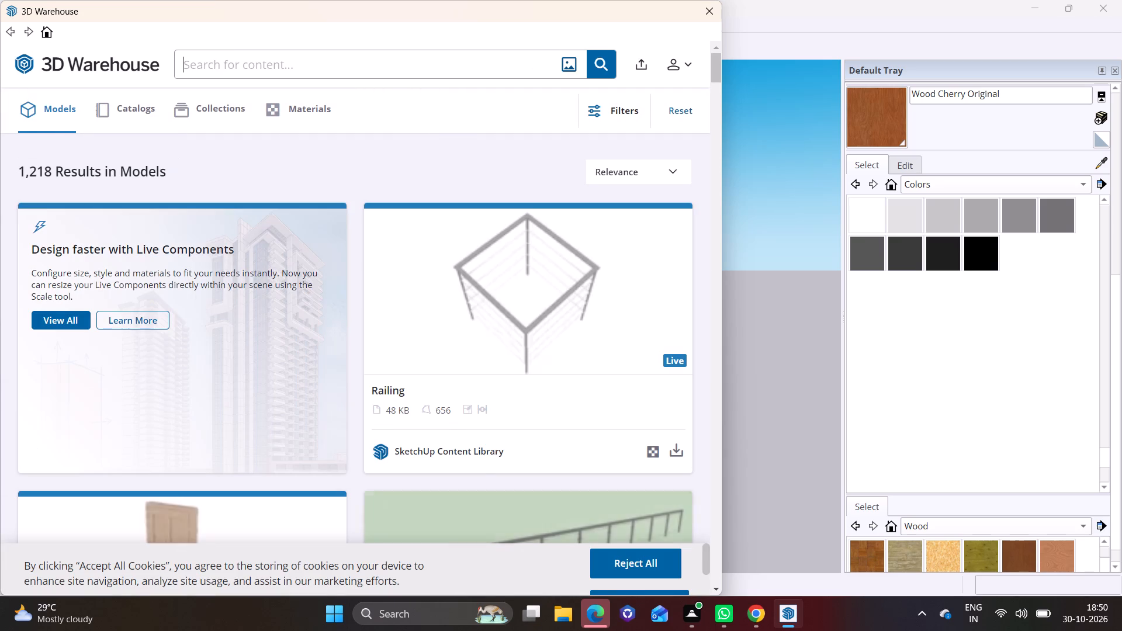
click(435, 73)
text(double dooe)
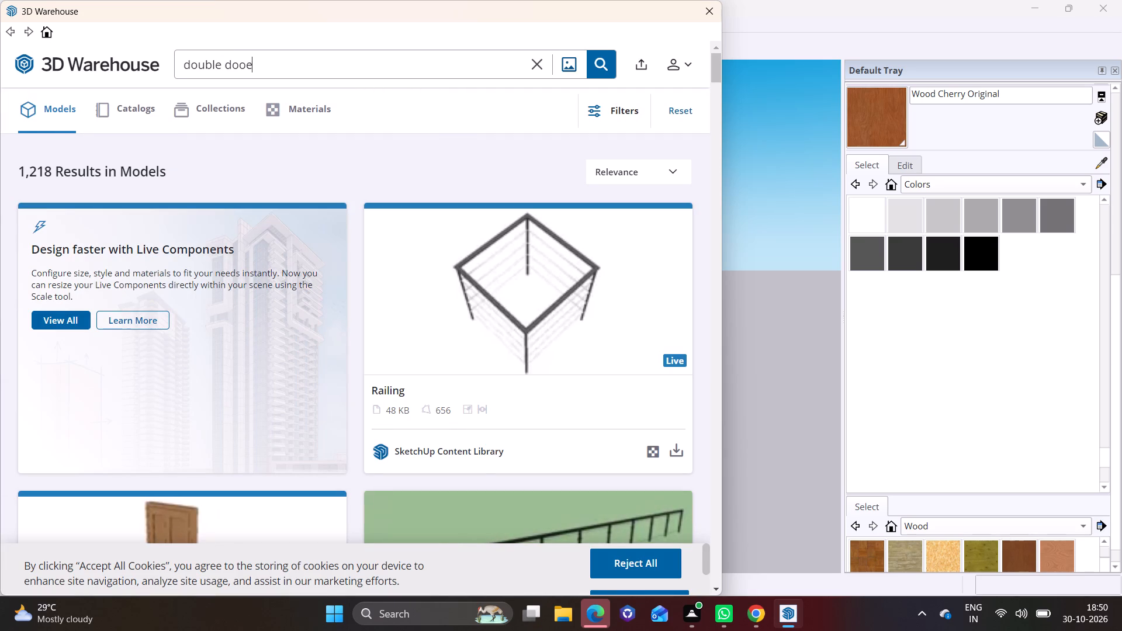
key(BackSpace)
key(r)
key(Return)
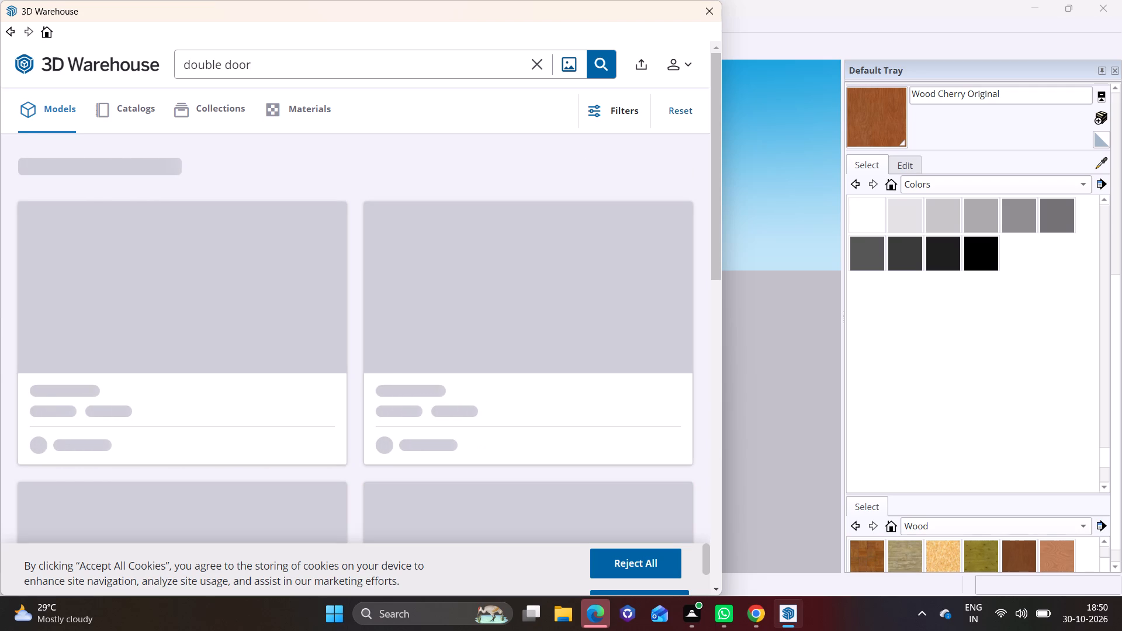
Load Odiesign's wooden Double Door with narrow glass strips into the model and place it on the first-floor balcony floor.
click(715, 588)
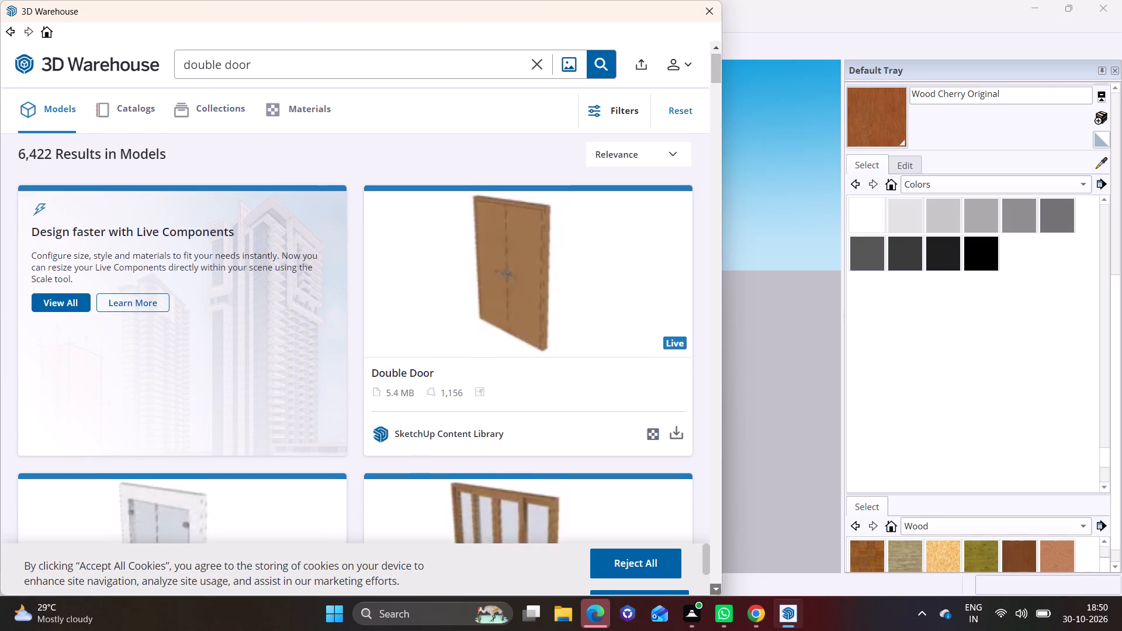
click(715, 588)
double_click(715, 588)
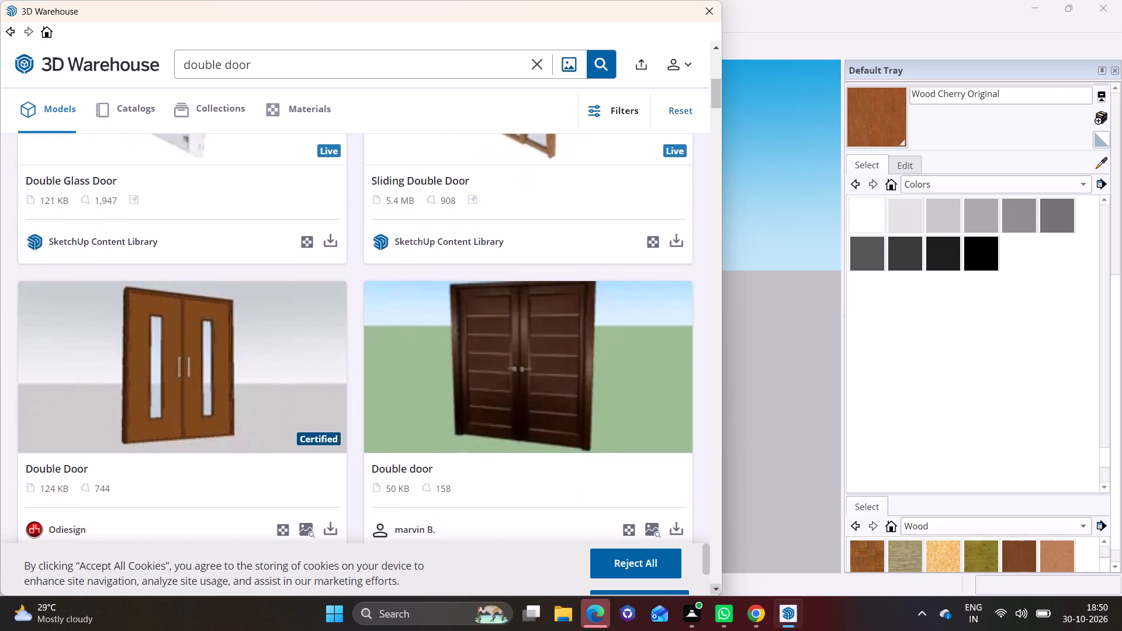
click(338, 488)
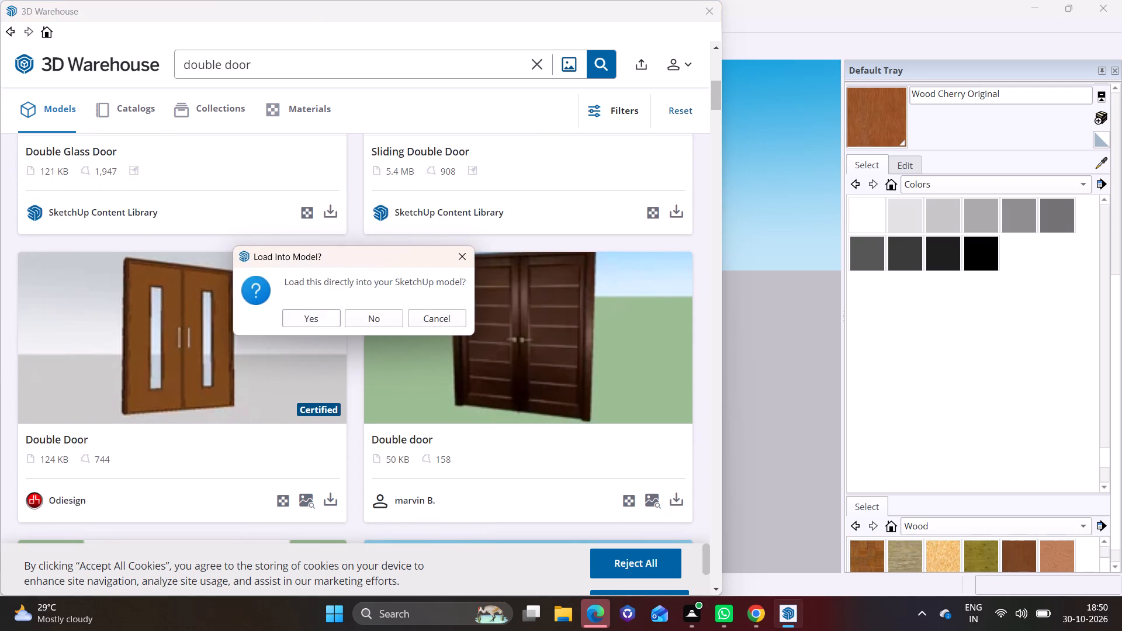
click(305, 311)
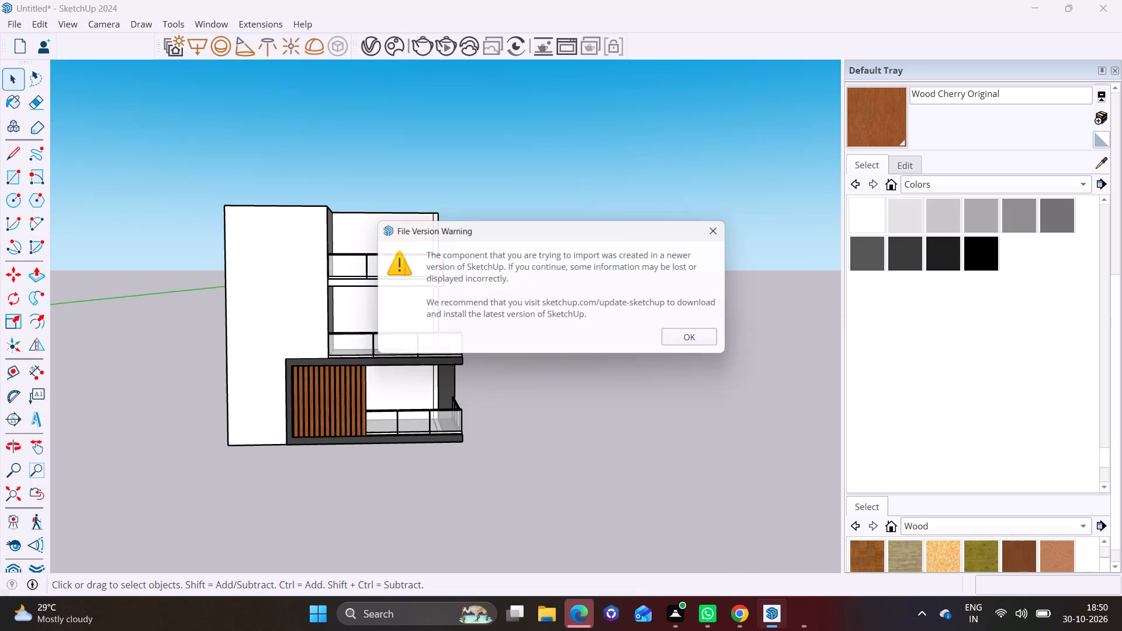
click(698, 344)
scroll(396, 344, up, 3)
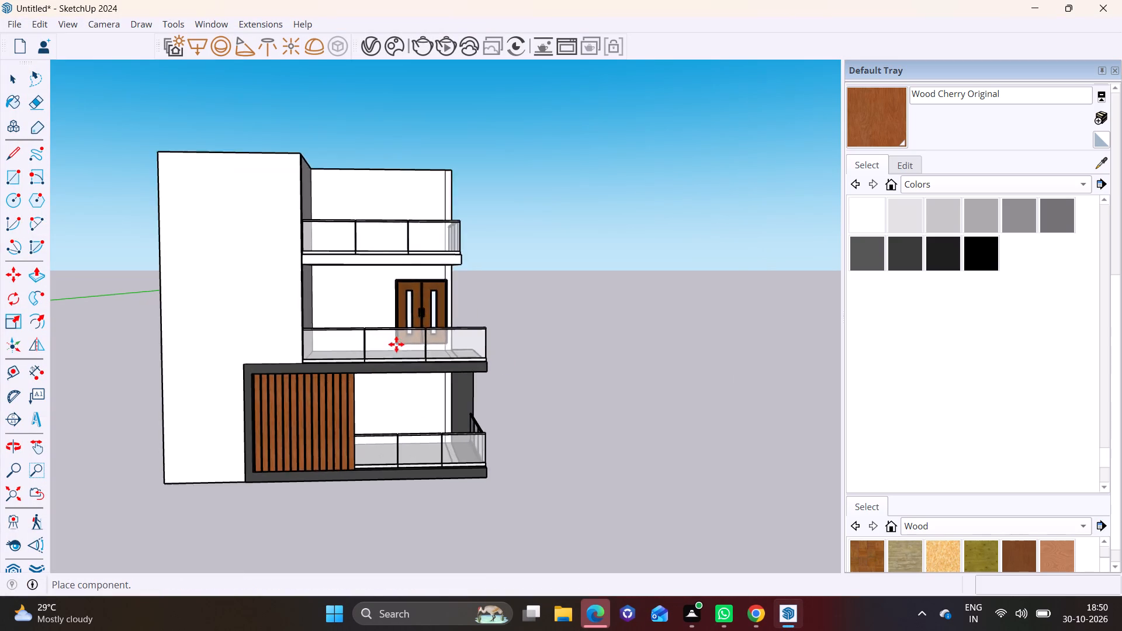
scroll(396, 344, up, 6)
middle_drag(374, 365, 217, 393)
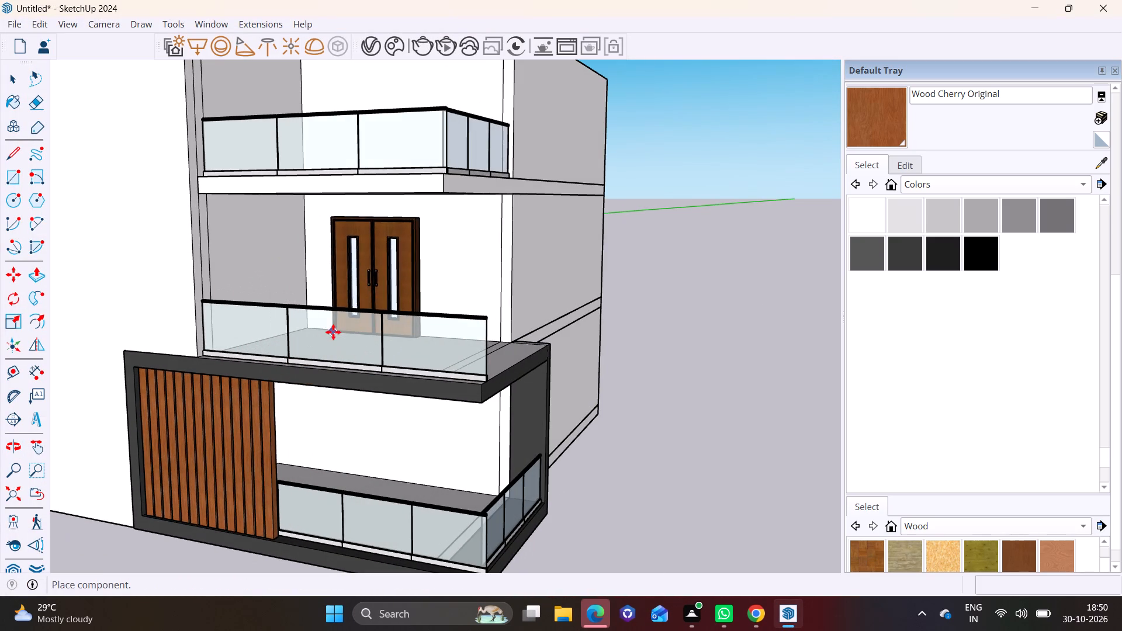
click(336, 331)
Move the double door by its bottom corner back against the first-floor balcony's rear wall, leaving nothing selected.
middle_click(283, 379)
middle_drag(419, 343, 200, 374)
scroll(297, 355, up, 3)
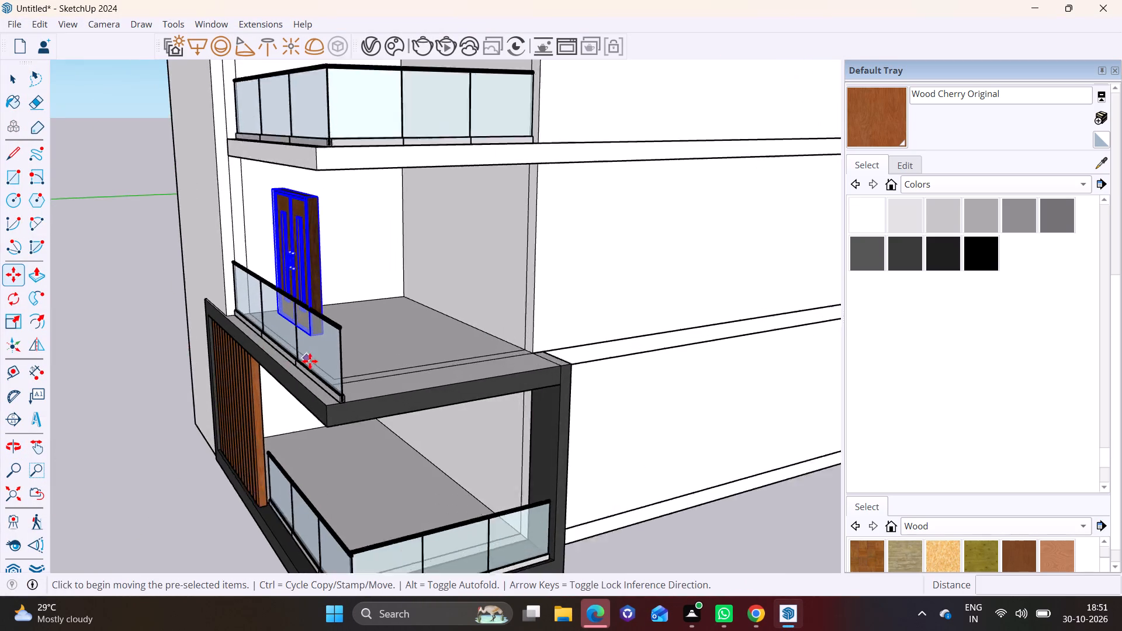
scroll(310, 361, up, 1)
middle_drag(375, 338, 288, 346)
click(240, 324)
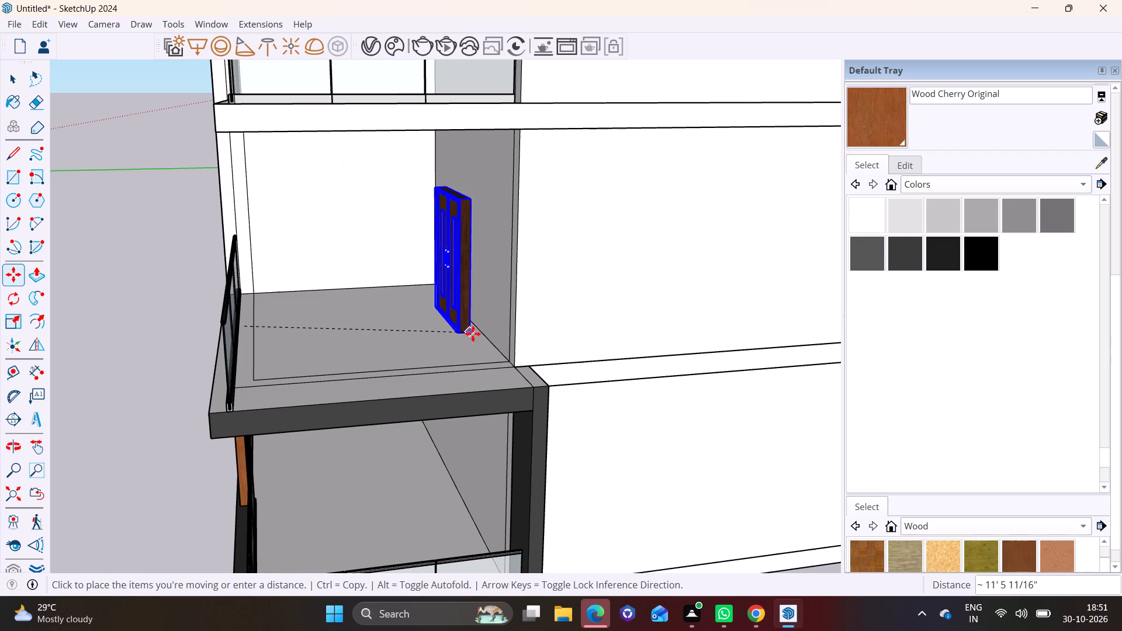
click(468, 318)
key(space)
click(175, 315)
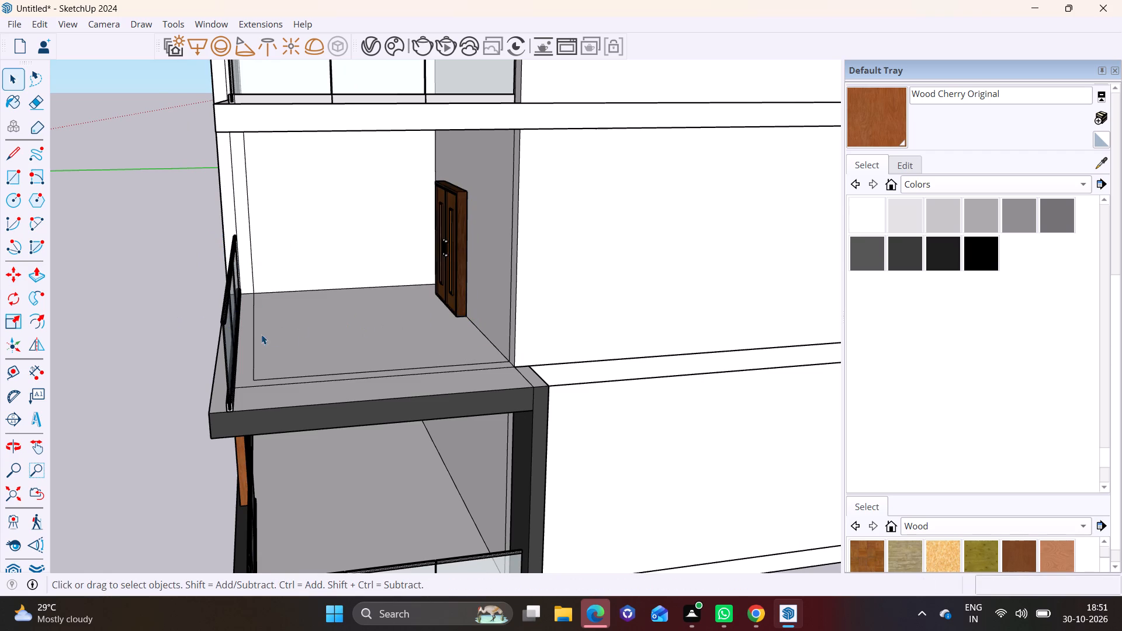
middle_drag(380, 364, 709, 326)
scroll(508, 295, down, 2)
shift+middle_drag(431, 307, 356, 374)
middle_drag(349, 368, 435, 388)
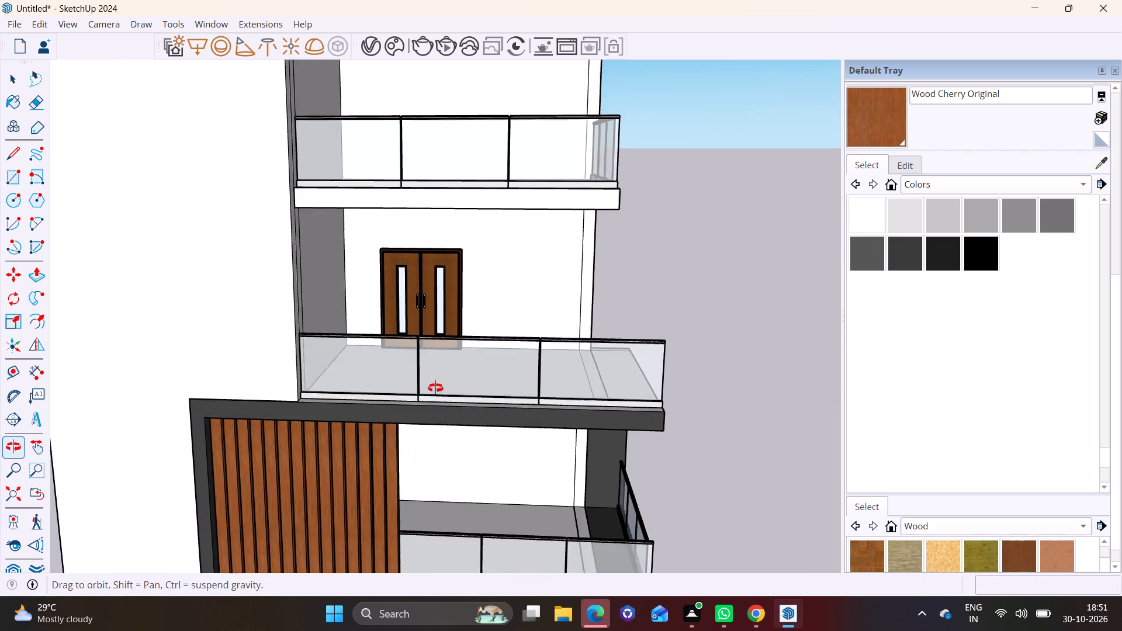
Move the double door about 2' 7 3/4" sideways along the first-floor balcony's rear wall, leaving nothing selected.
middle_drag(435, 388, 544, 387)
middle_drag(537, 292, 444, 310)
click(427, 291)
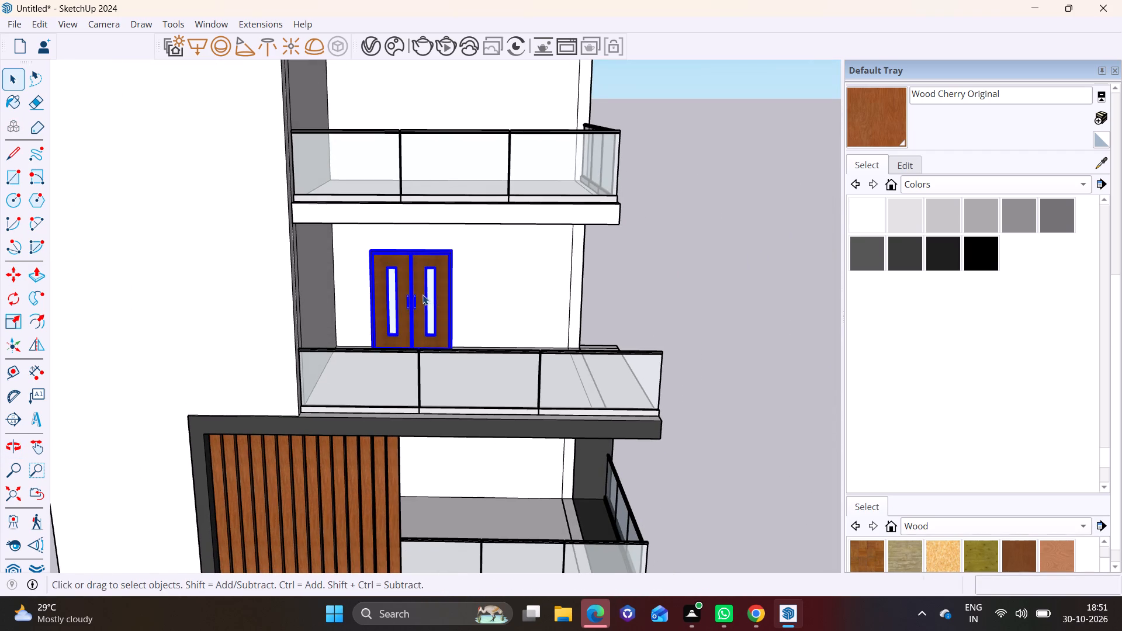
key(m)
click(423, 294)
click(466, 300)
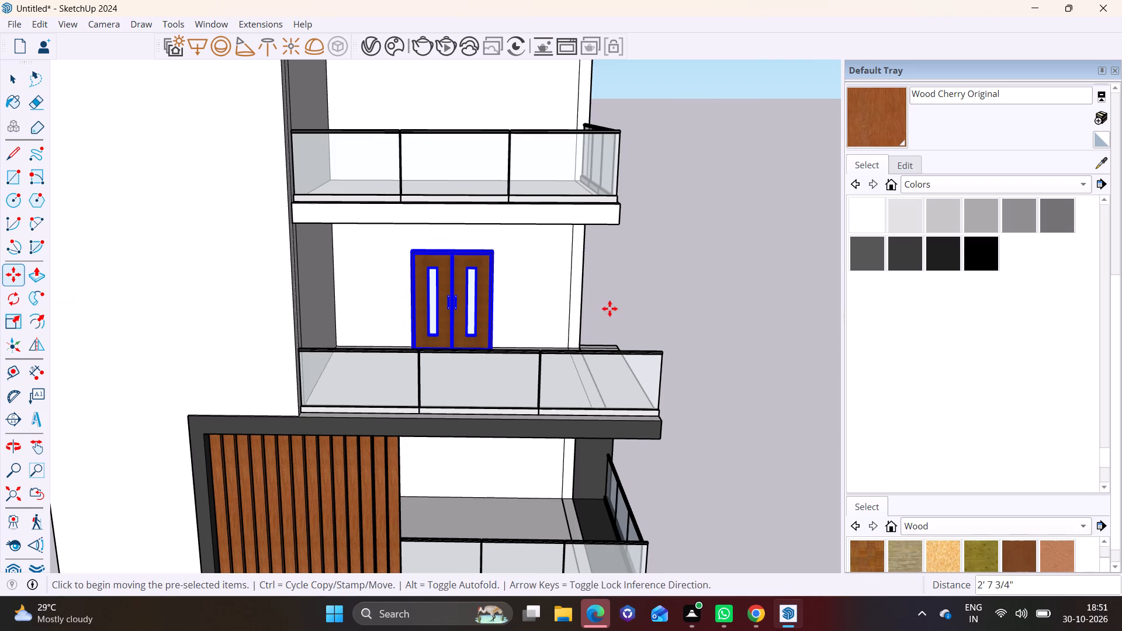
key(space)
click(638, 308)
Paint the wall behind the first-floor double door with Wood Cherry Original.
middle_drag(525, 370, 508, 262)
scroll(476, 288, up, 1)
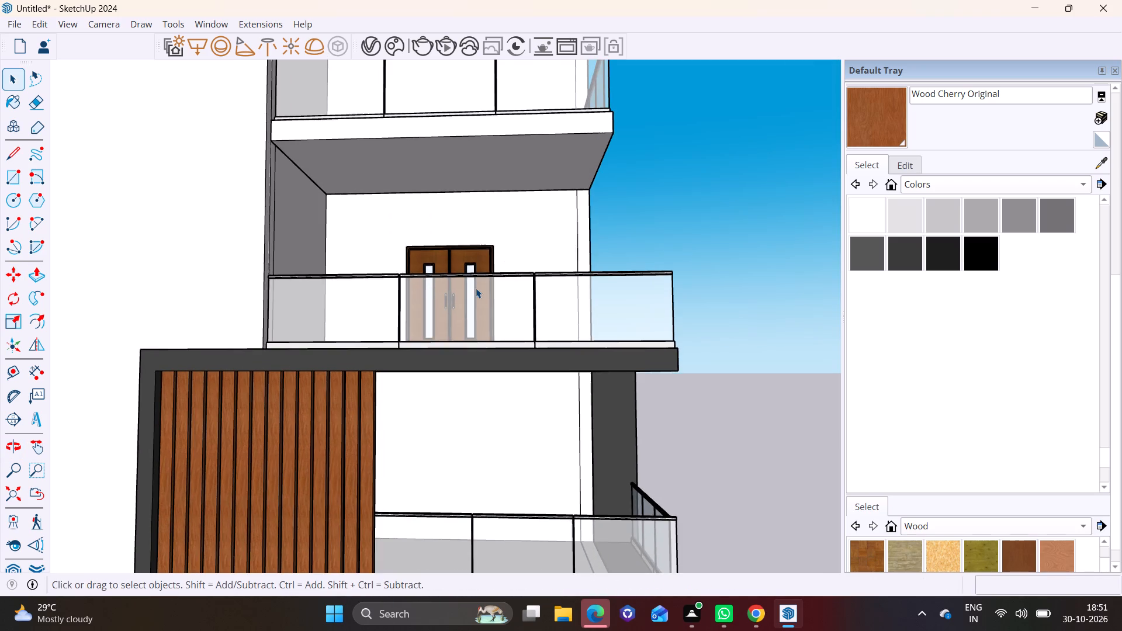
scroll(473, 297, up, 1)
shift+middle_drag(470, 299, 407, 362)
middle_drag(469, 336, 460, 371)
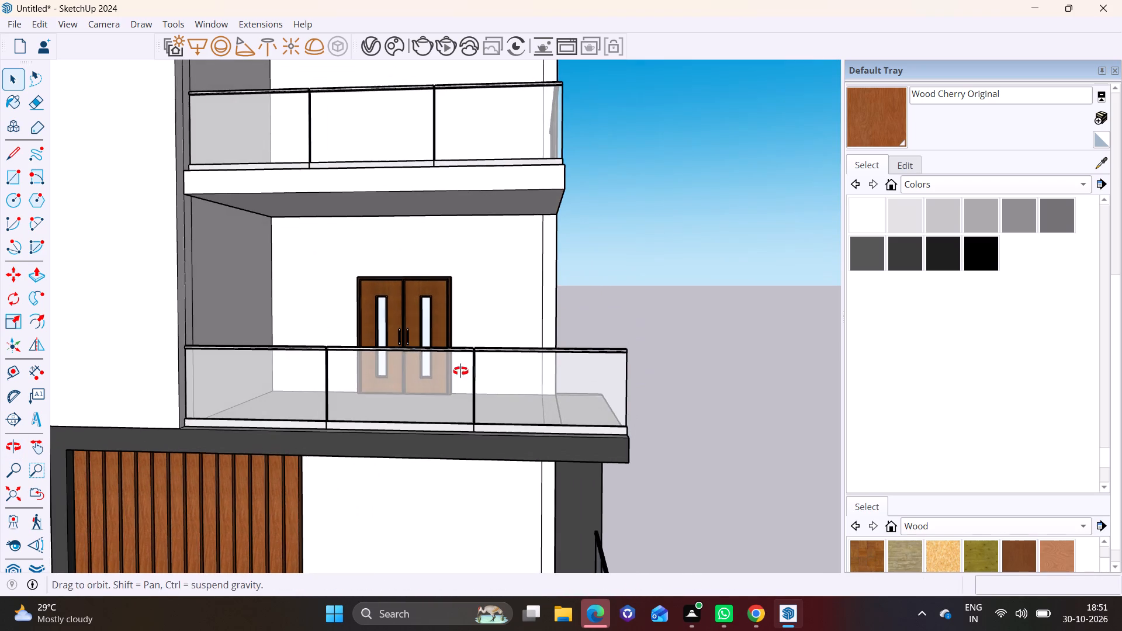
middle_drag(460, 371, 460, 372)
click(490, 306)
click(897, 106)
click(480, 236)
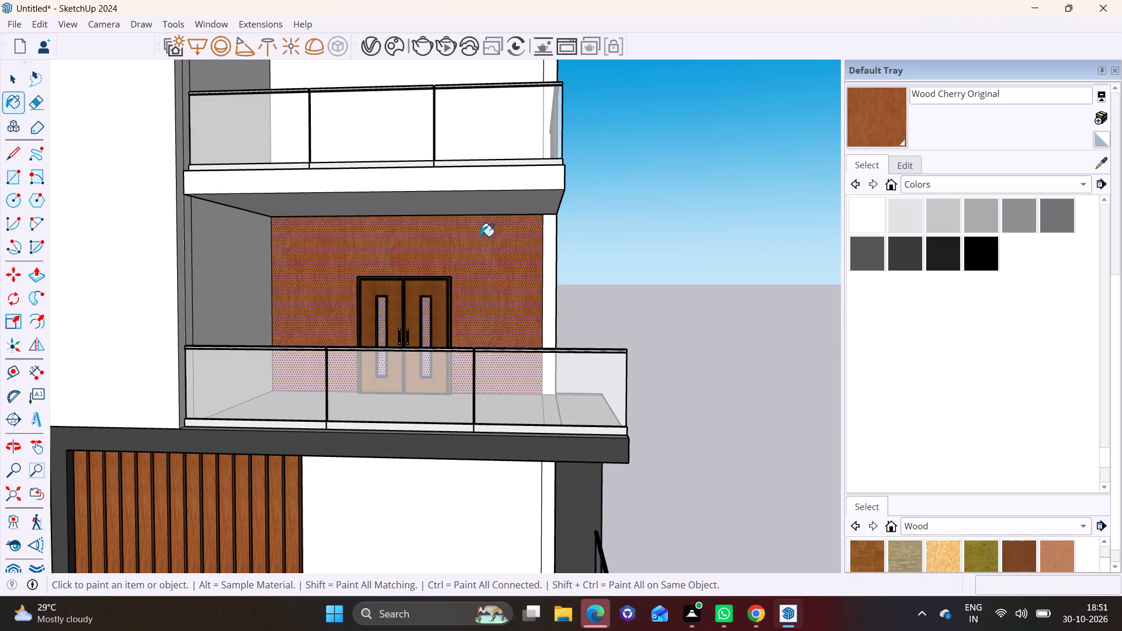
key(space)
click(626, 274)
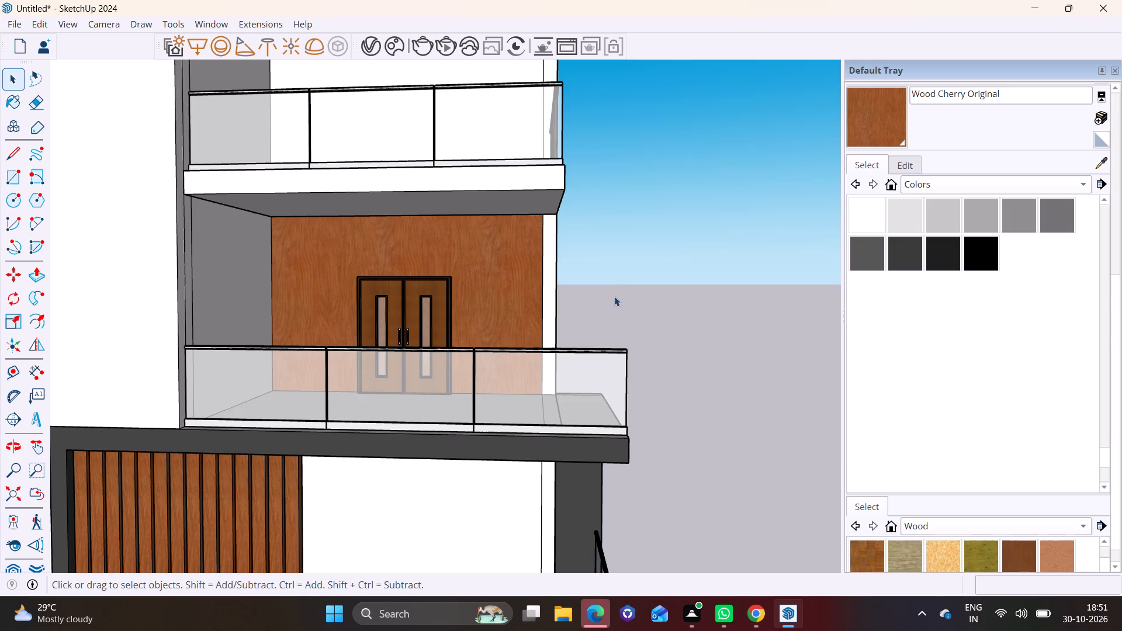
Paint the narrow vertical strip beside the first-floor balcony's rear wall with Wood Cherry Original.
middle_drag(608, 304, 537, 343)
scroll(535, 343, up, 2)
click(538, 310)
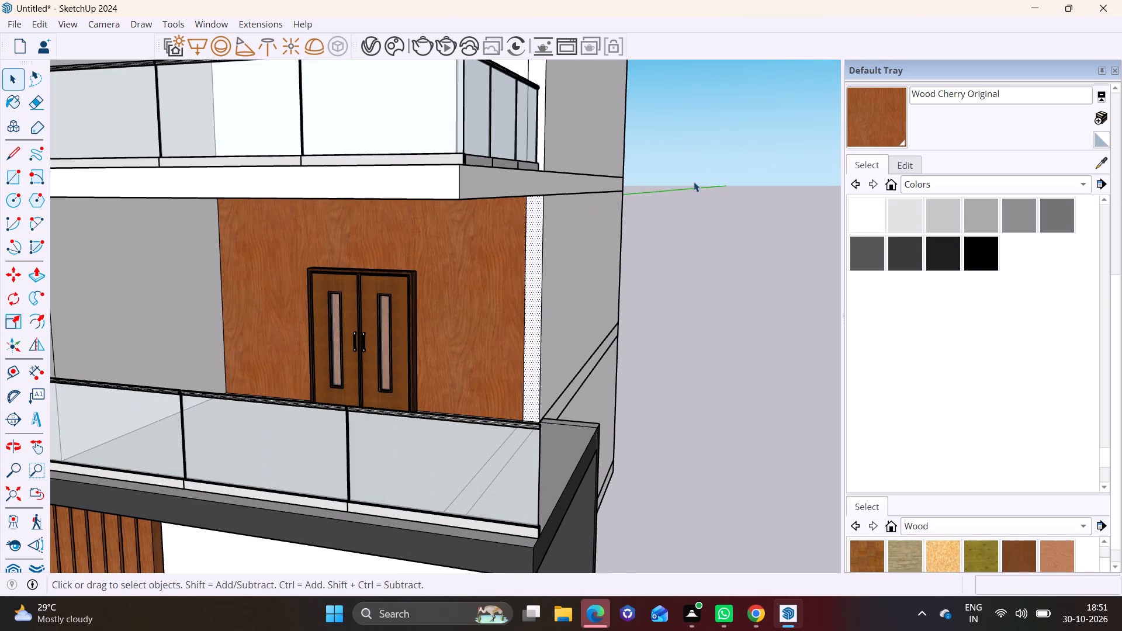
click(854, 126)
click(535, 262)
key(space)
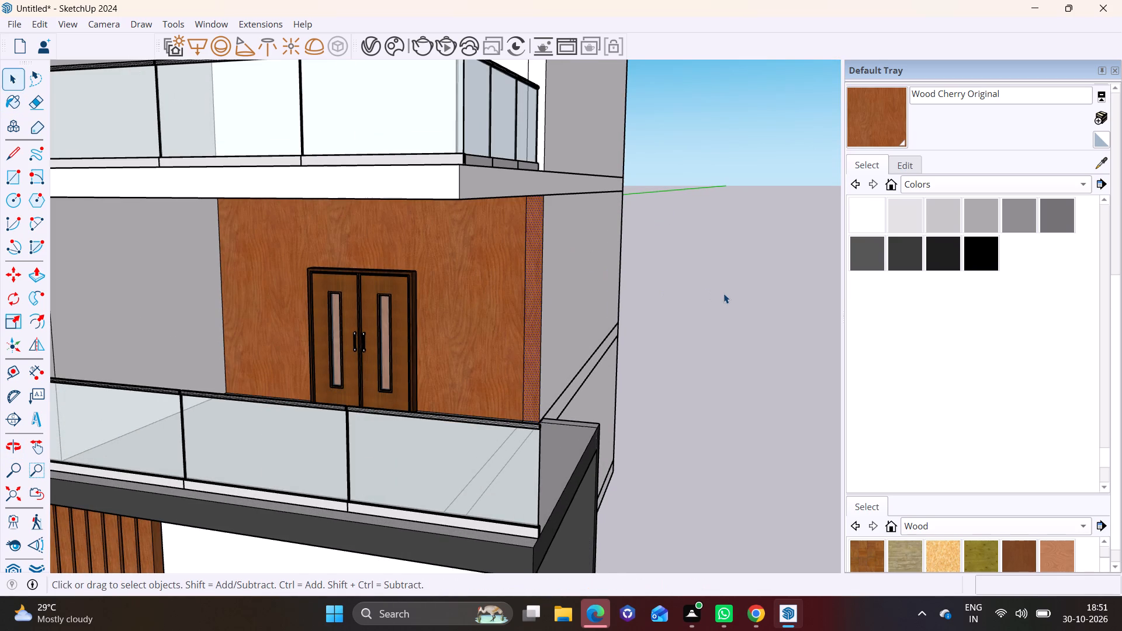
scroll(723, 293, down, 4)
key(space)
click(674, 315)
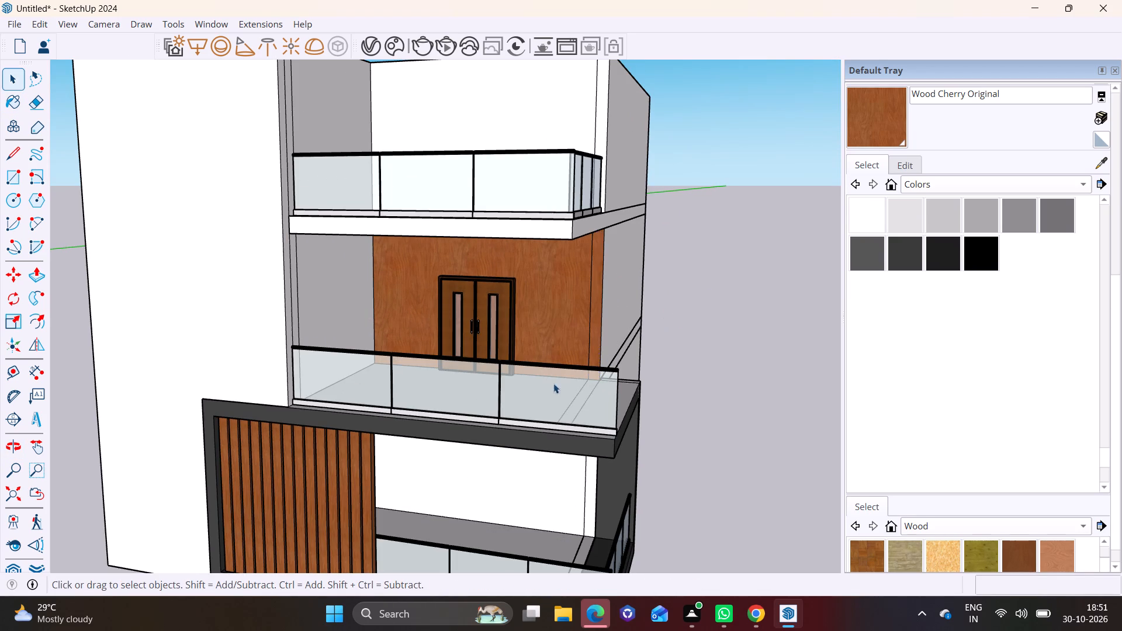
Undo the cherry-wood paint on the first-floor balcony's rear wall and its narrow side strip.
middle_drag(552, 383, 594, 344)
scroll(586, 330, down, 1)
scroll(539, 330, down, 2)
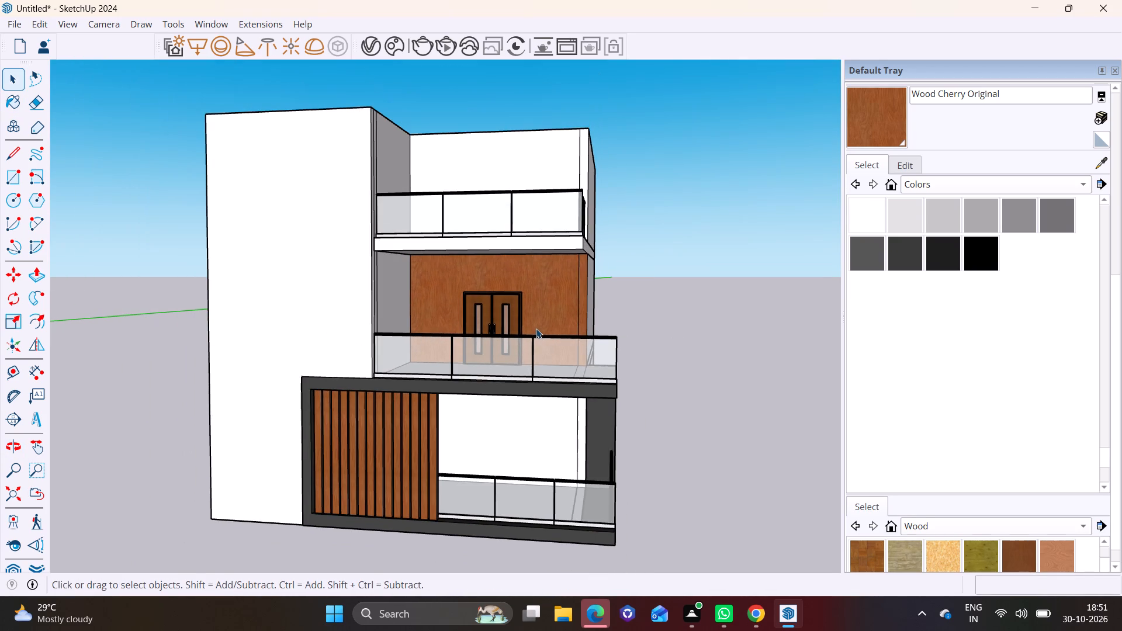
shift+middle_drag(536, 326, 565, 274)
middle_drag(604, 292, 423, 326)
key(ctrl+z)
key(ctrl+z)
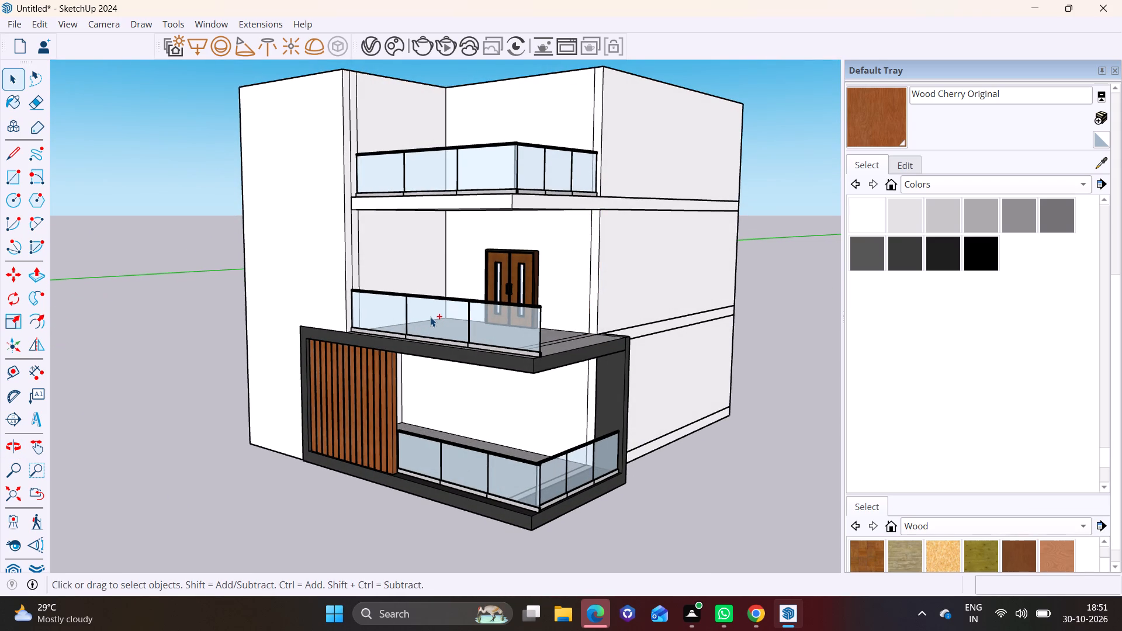
Move the double door by its bottom corner about 11' 2 3/8" down to the ground-floor balcony's rear wall base.
click(529, 283)
scroll(529, 287, up, 3)
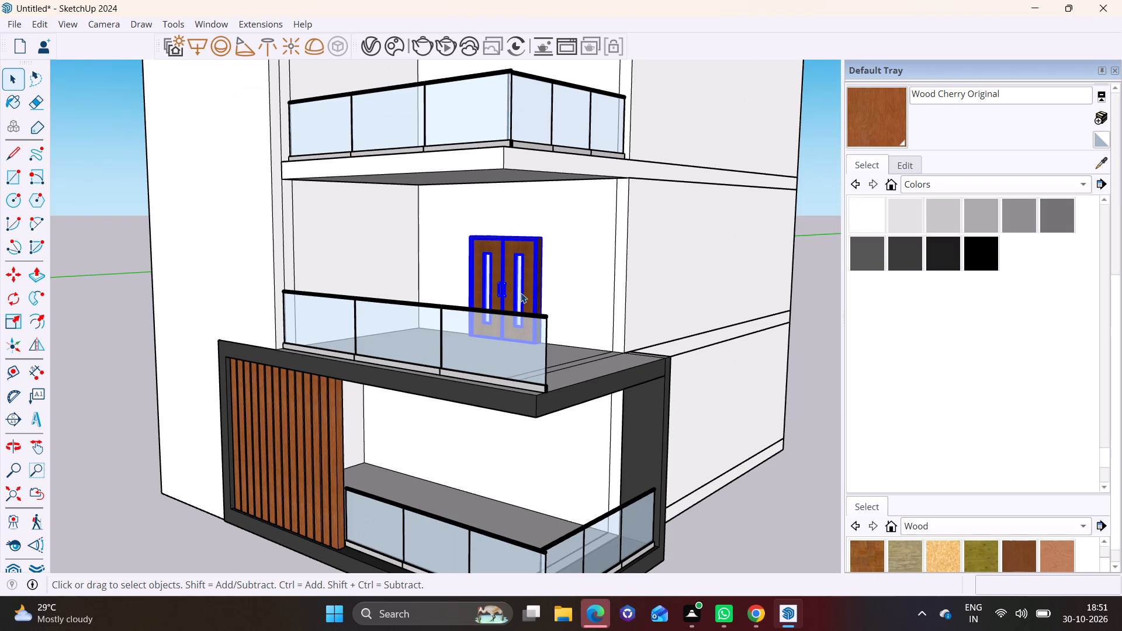
middle_drag(534, 328, 483, 351)
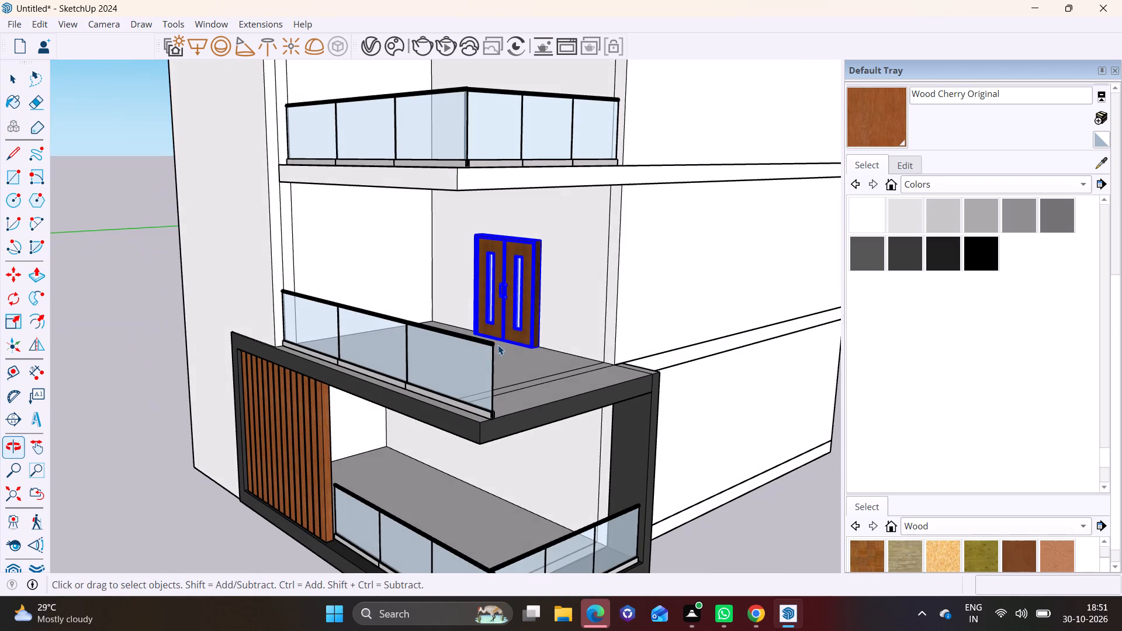
shift+middle_drag(569, 344, 578, 248)
scroll(555, 265, up, 5)
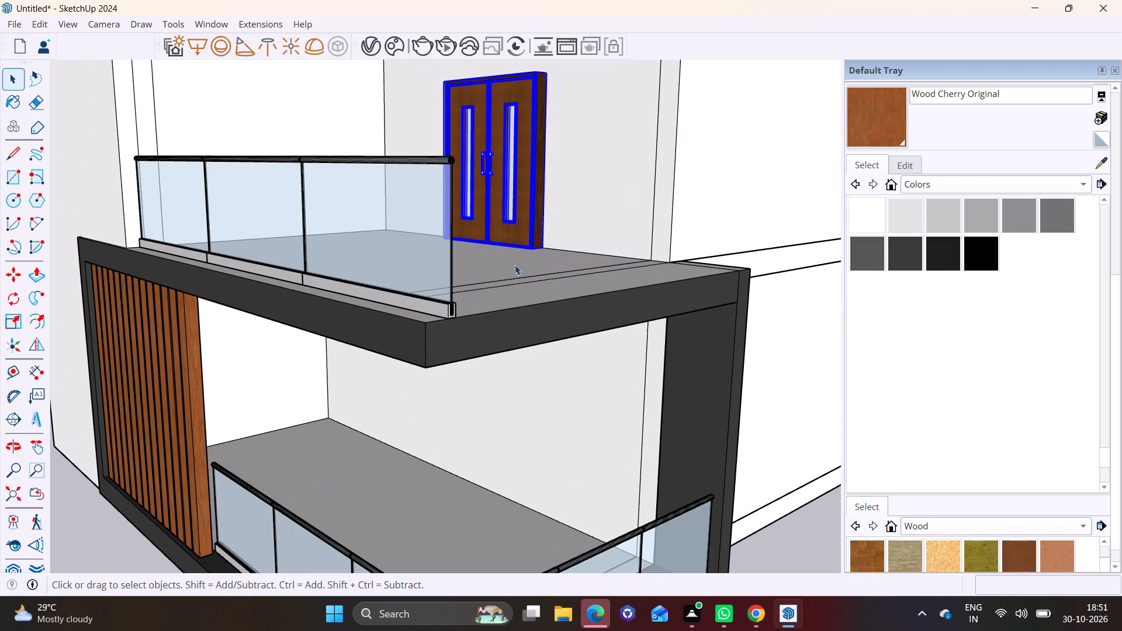
key(m)
click(541, 244)
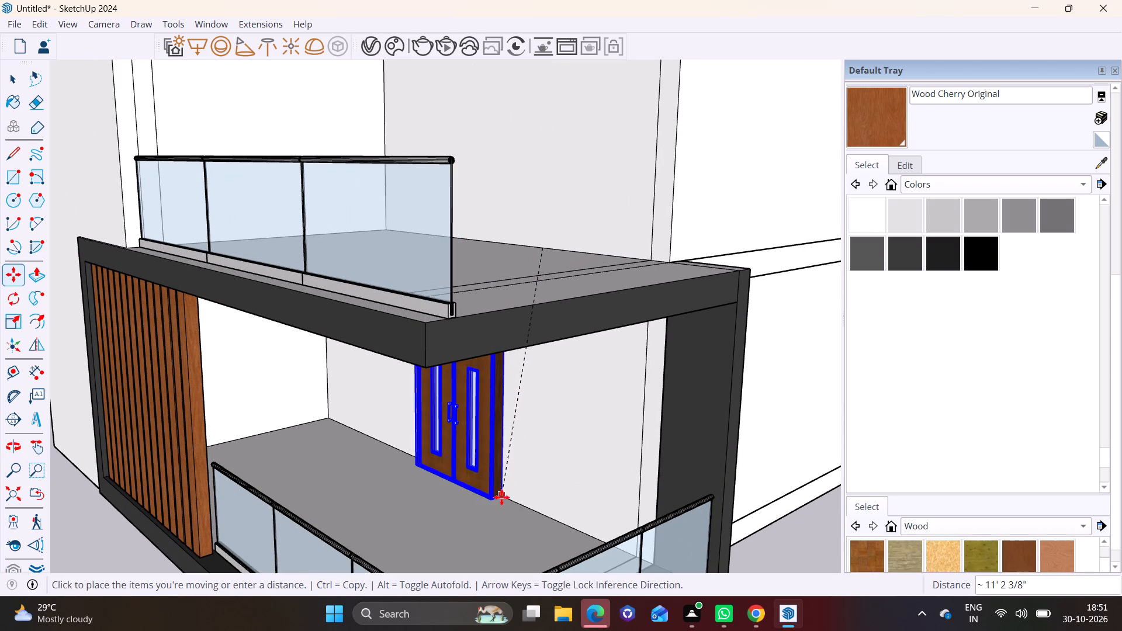
click(501, 497)
key(space)
scroll(346, 404, down, 8)
click(167, 410)
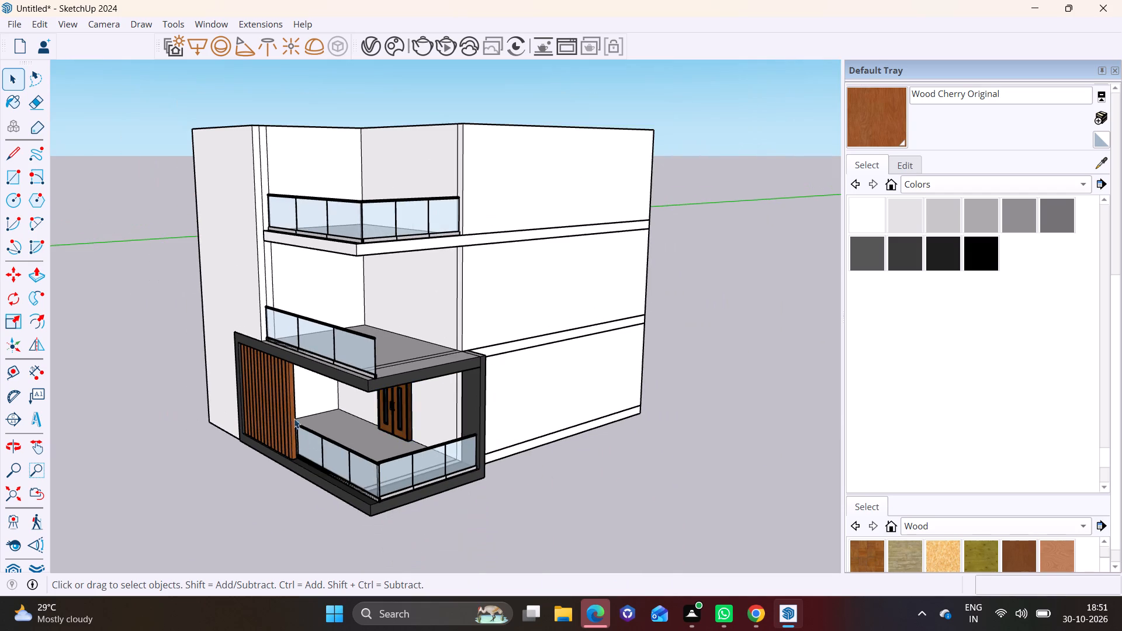
Scale the ground-floor double door's height upward by a factor of 1.30.
scroll(408, 434, up, 6)
middle_drag(410, 433, 633, 405)
scroll(448, 398, up, 5)
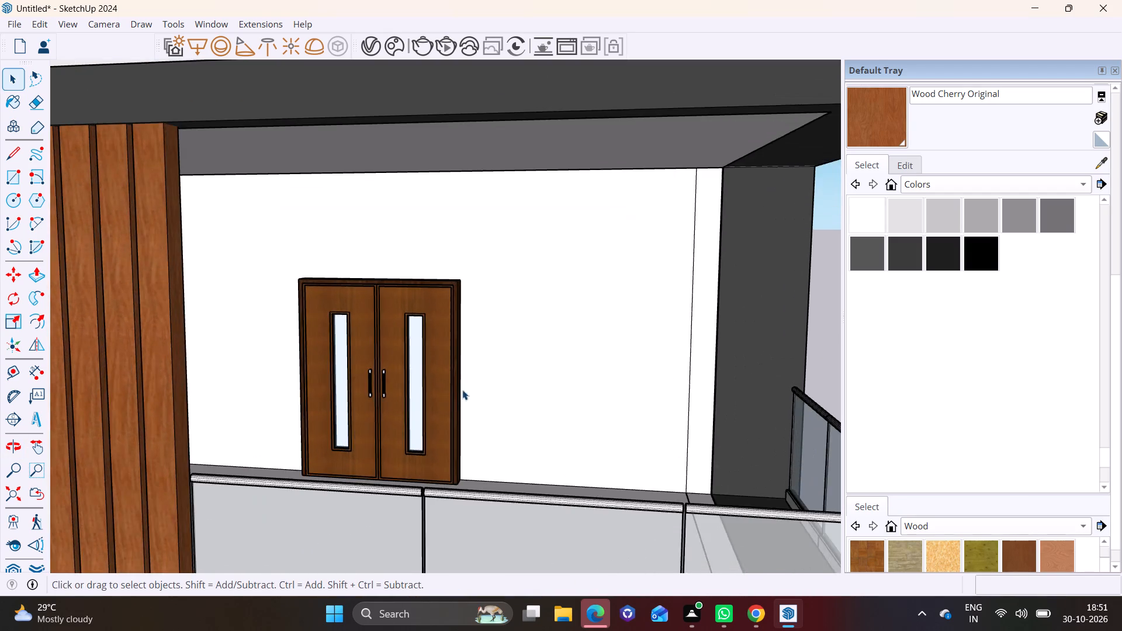
middle_drag(462, 390, 441, 429)
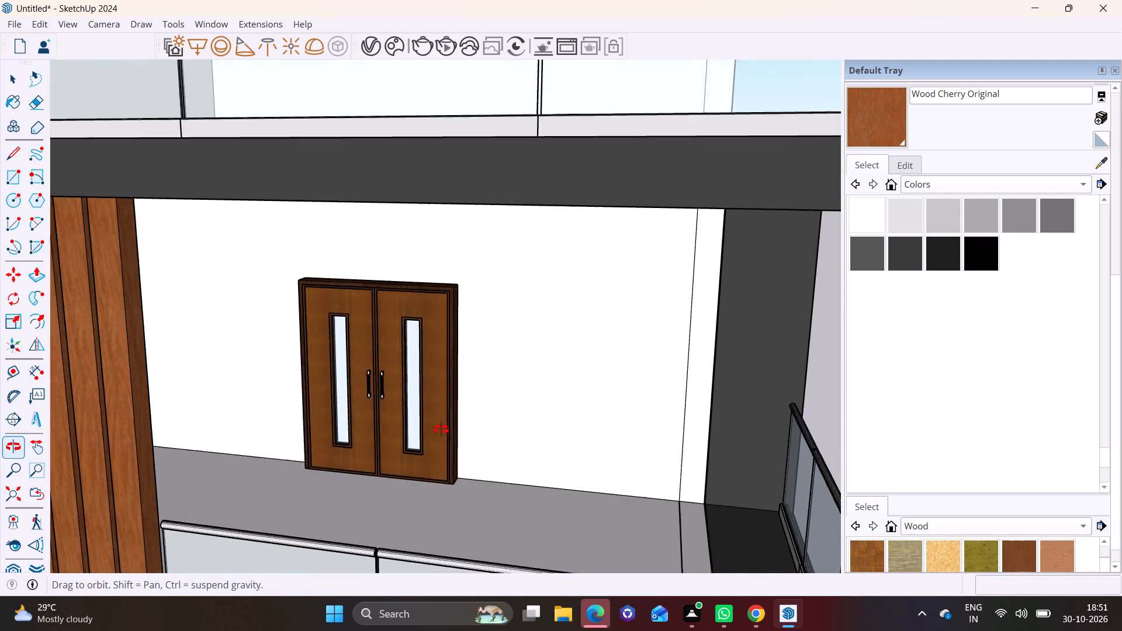
middle_drag(441, 429, 475, 413)
click(401, 353)
scroll(401, 352, up, 1)
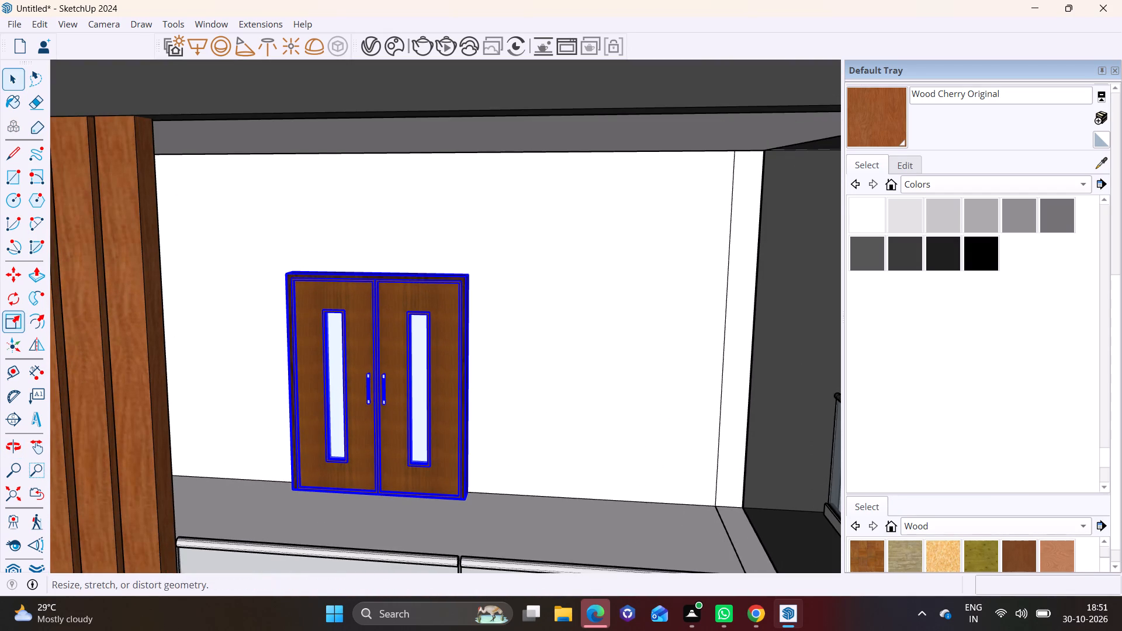
click(6, 318)
middle_drag(475, 343, 283, 351)
scroll(467, 296, up, 3)
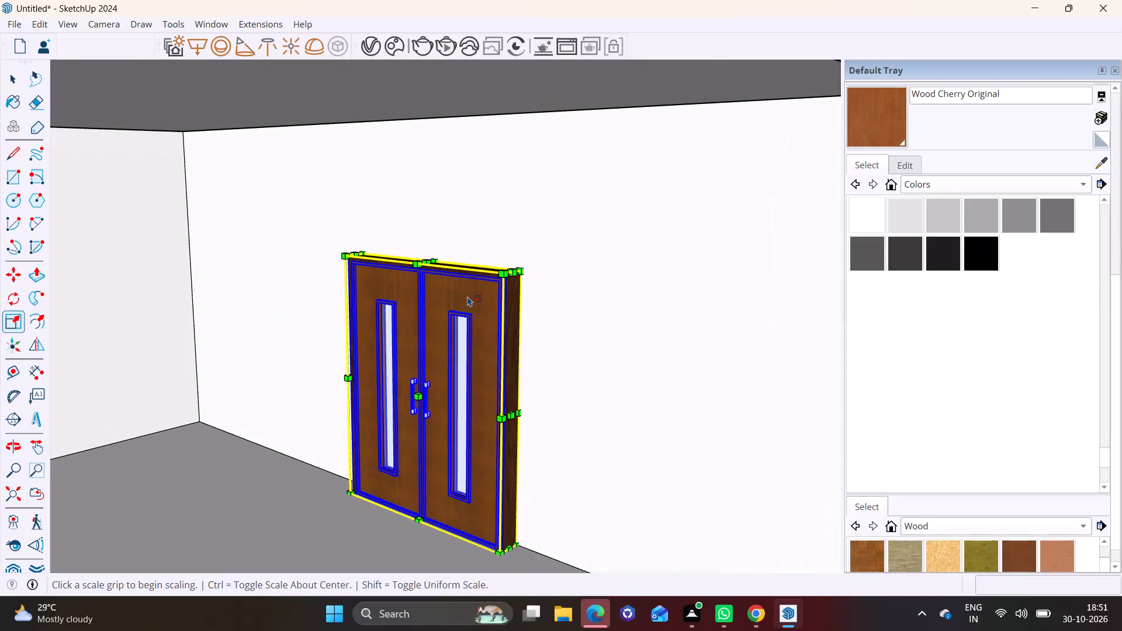
click(425, 257)
click(430, 169)
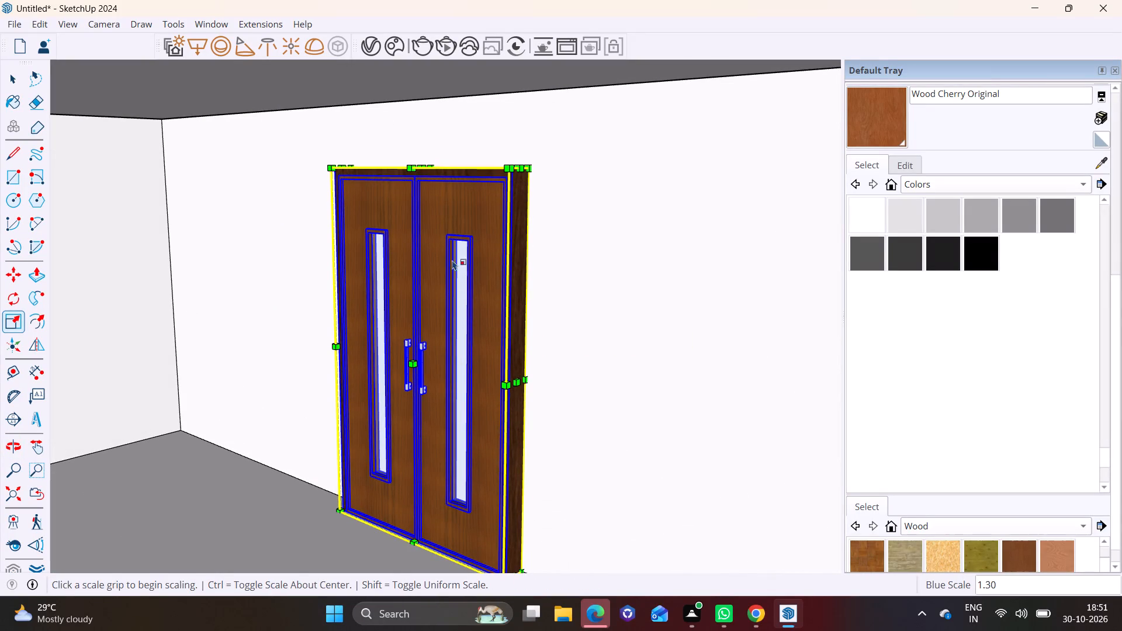
Scale the ground-floor double door's width by a factor of about 1.35, leaving nothing selected.
click(514, 380)
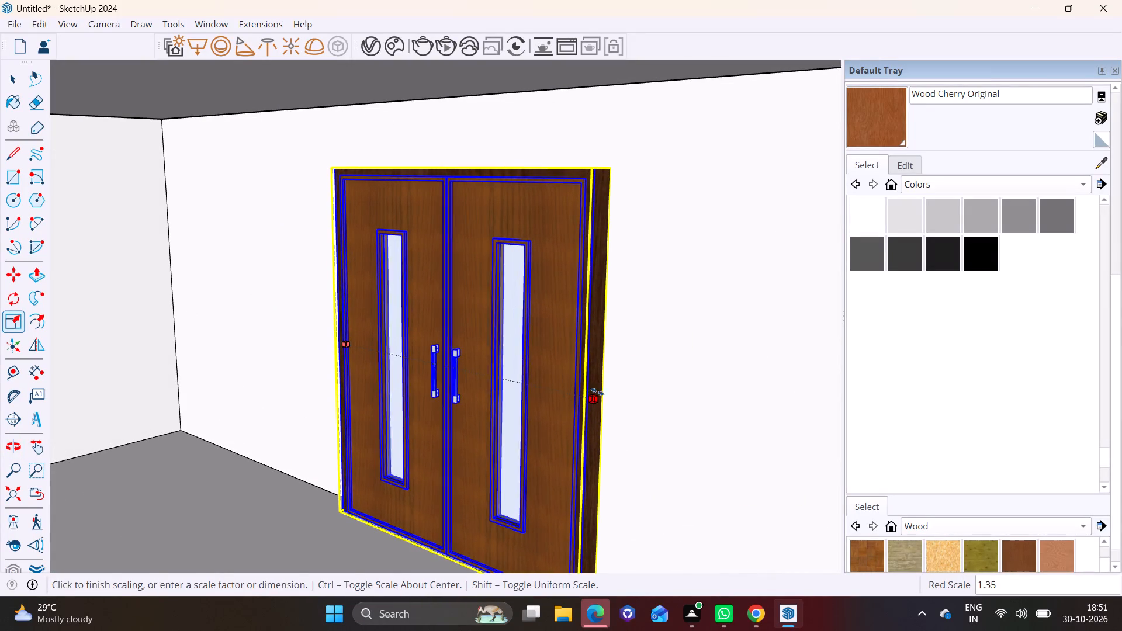
click(598, 391)
scroll(451, 415, down, 12)
click(112, 475)
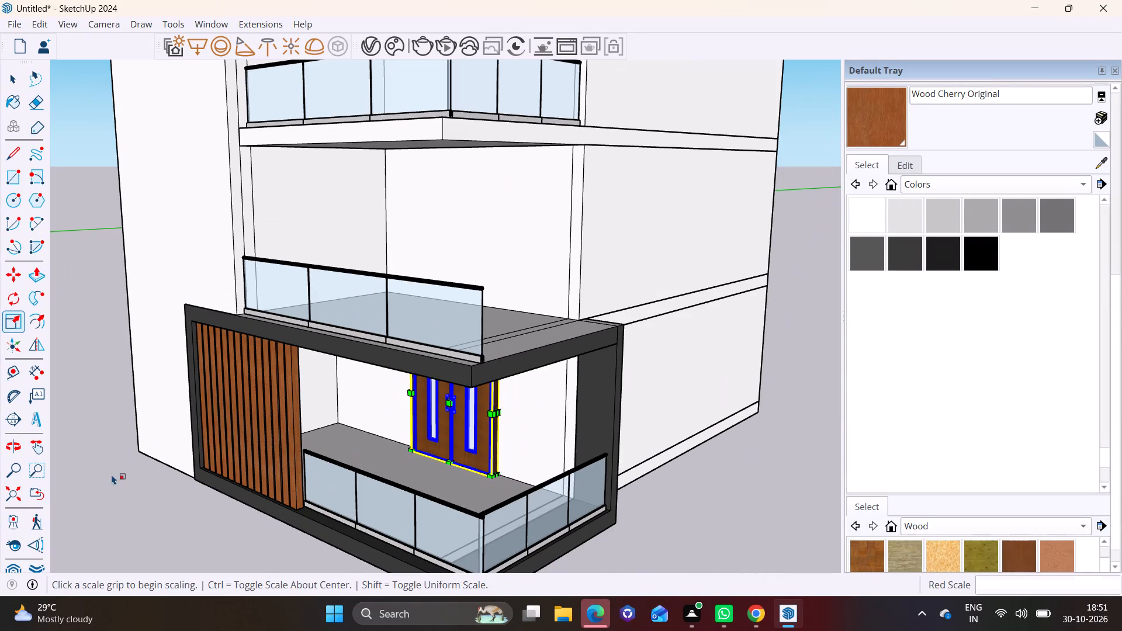
middle_drag(352, 445, 510, 405)
click(711, 426)
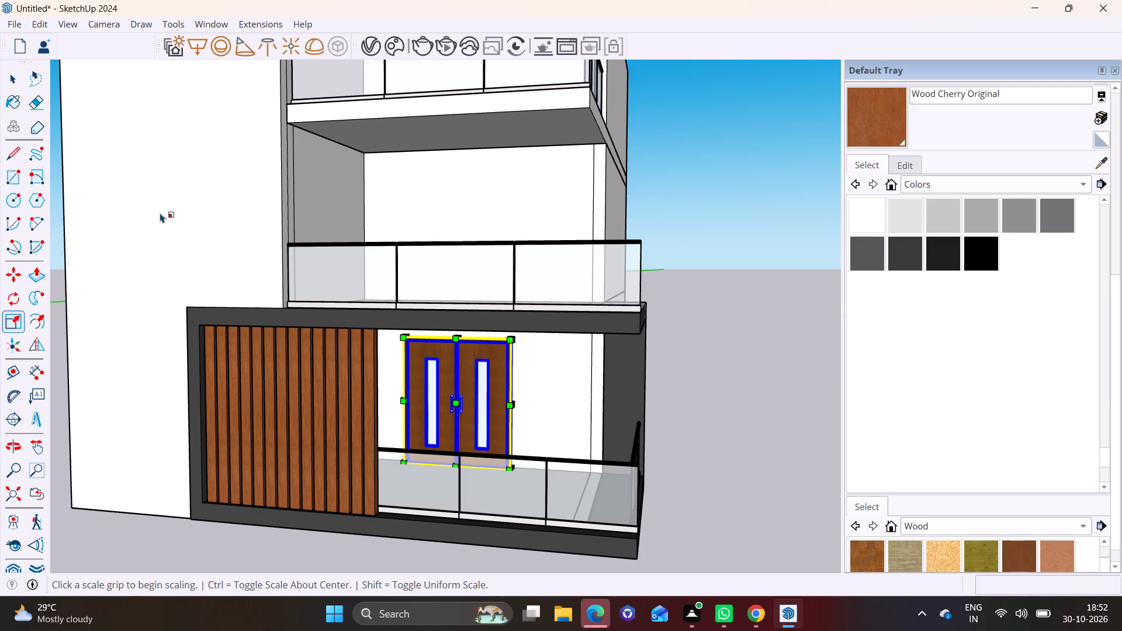
click(7, 77)
click(728, 343)
Examine the enlarged ground-floor double door and the house's front elevation from several angles.
middle_drag(665, 410, 671, 416)
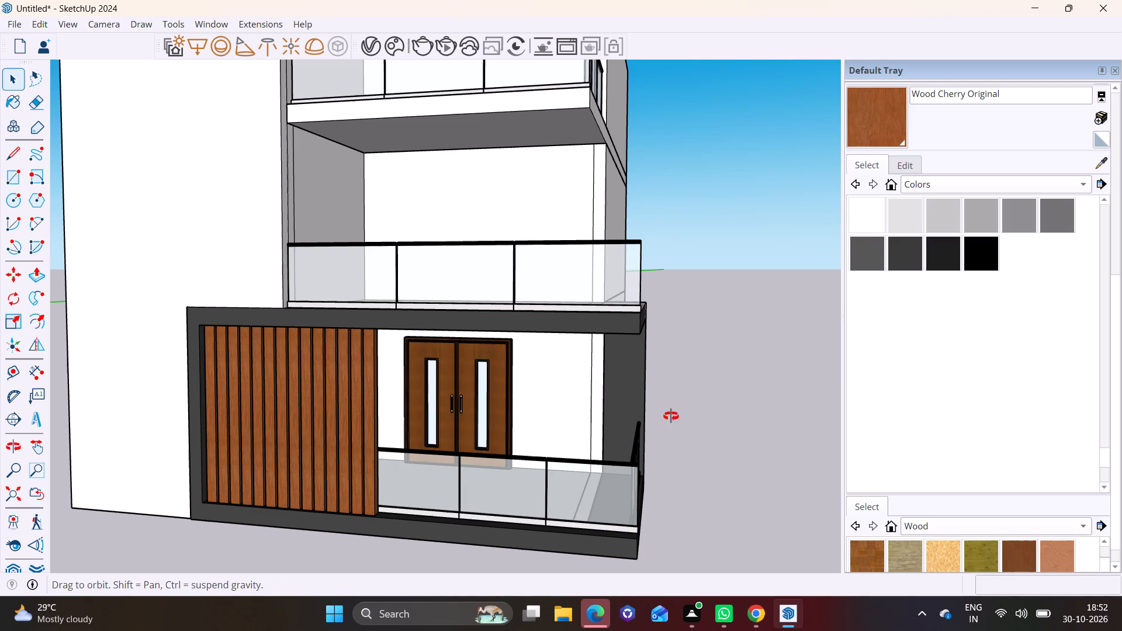
middle_drag(671, 416, 483, 417)
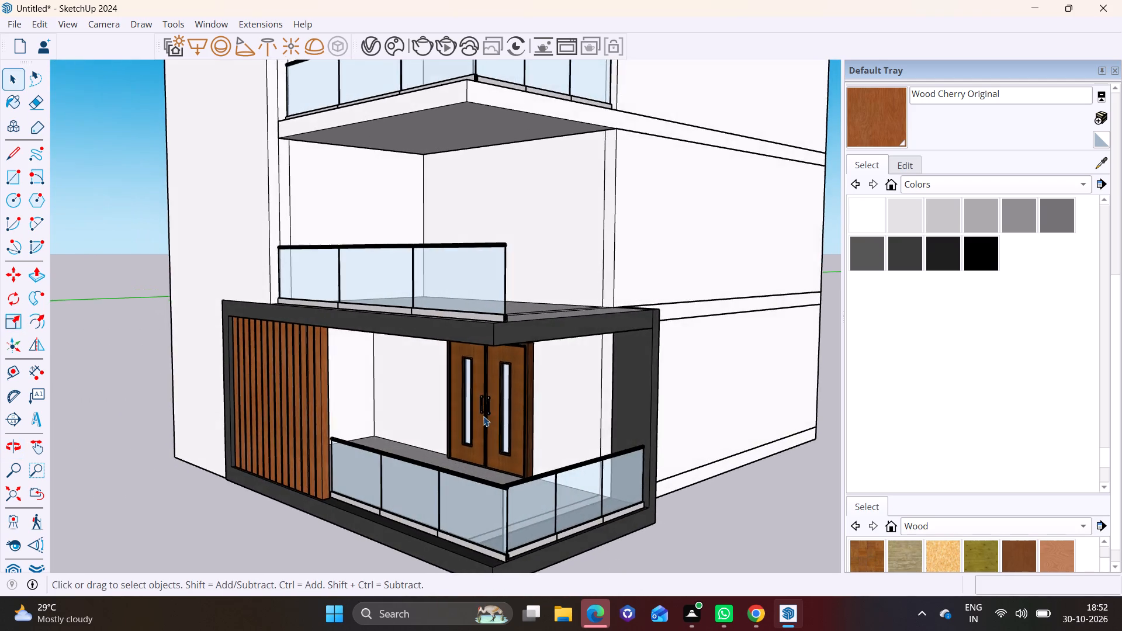
scroll(483, 416, down, 5)
middle_drag(501, 427, 727, 416)
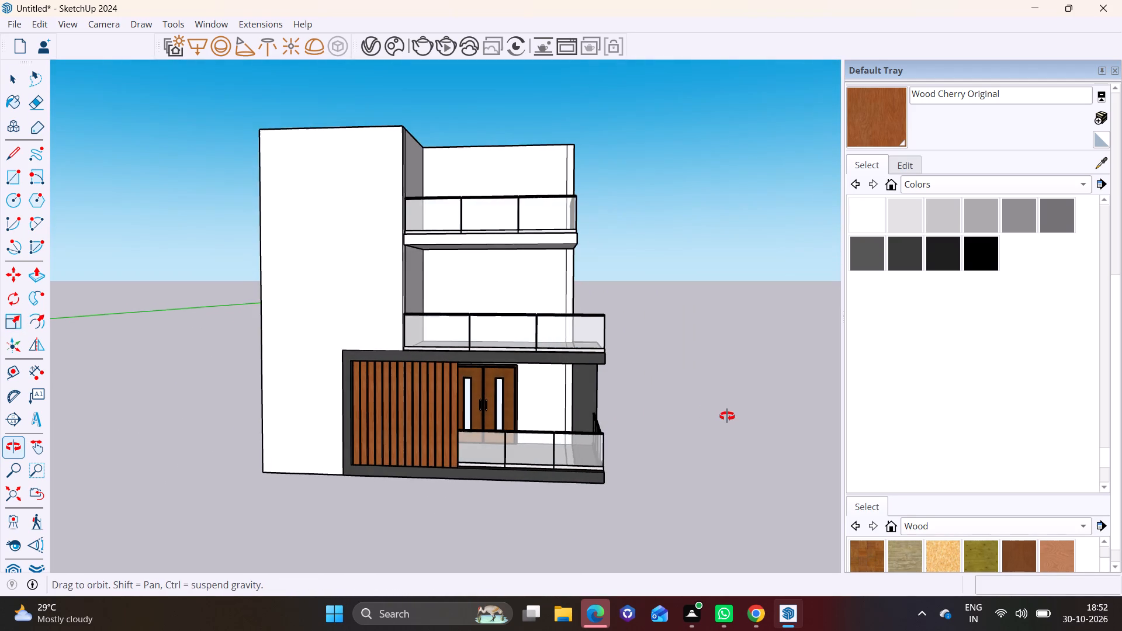
middle_drag(727, 416, 801, 457)
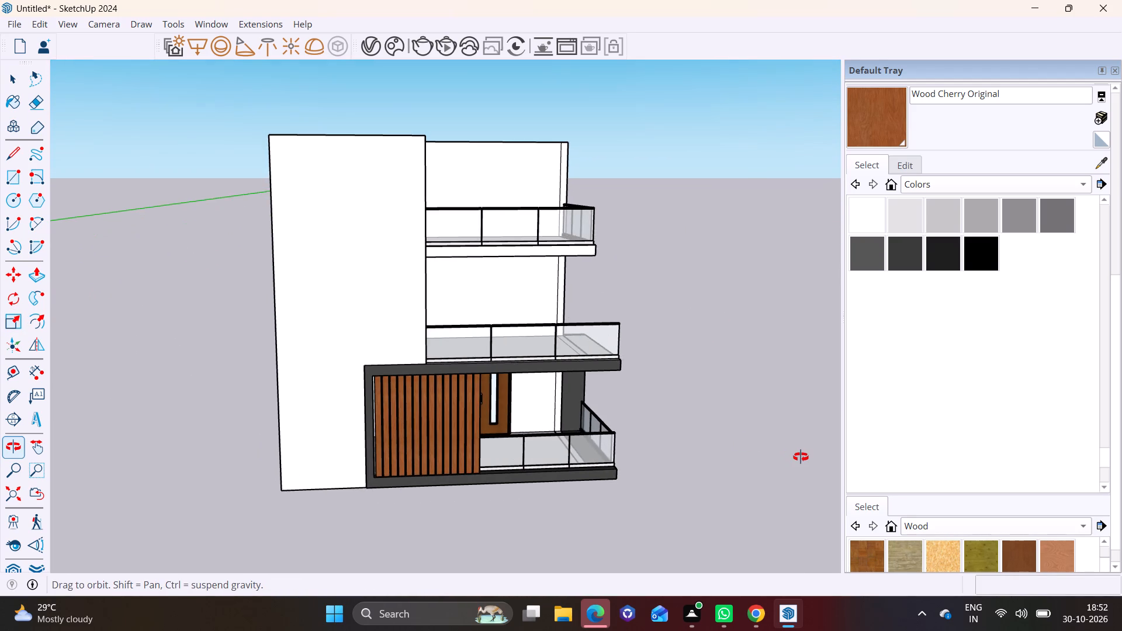
middle_drag(801, 457, 718, 444)
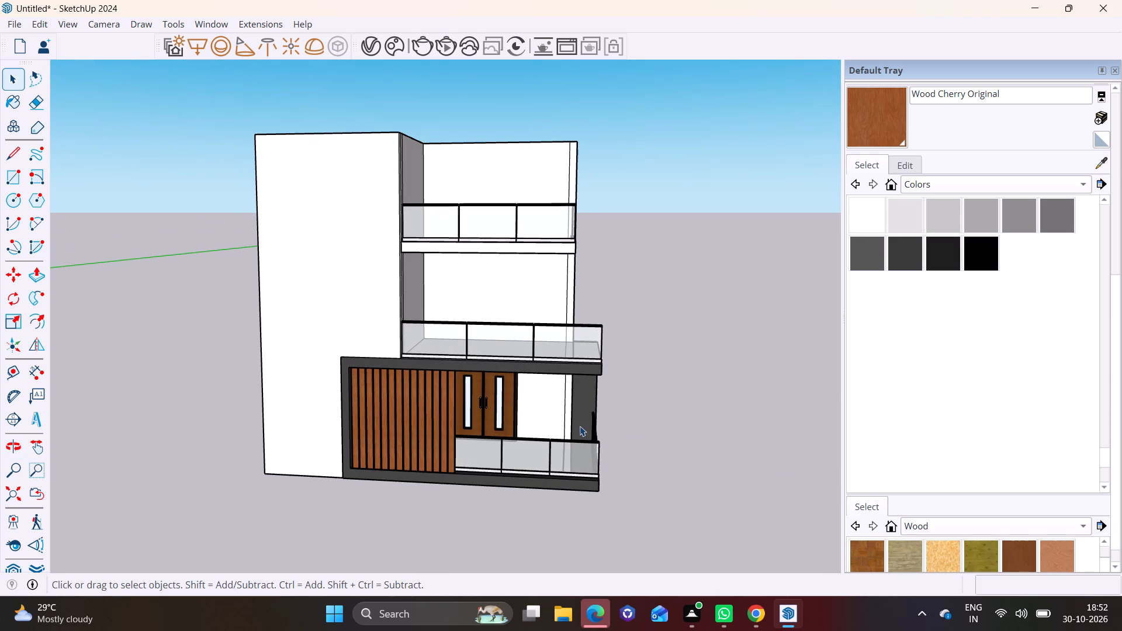
scroll(580, 426, up, 3)
middle_drag(580, 426, 299, 390)
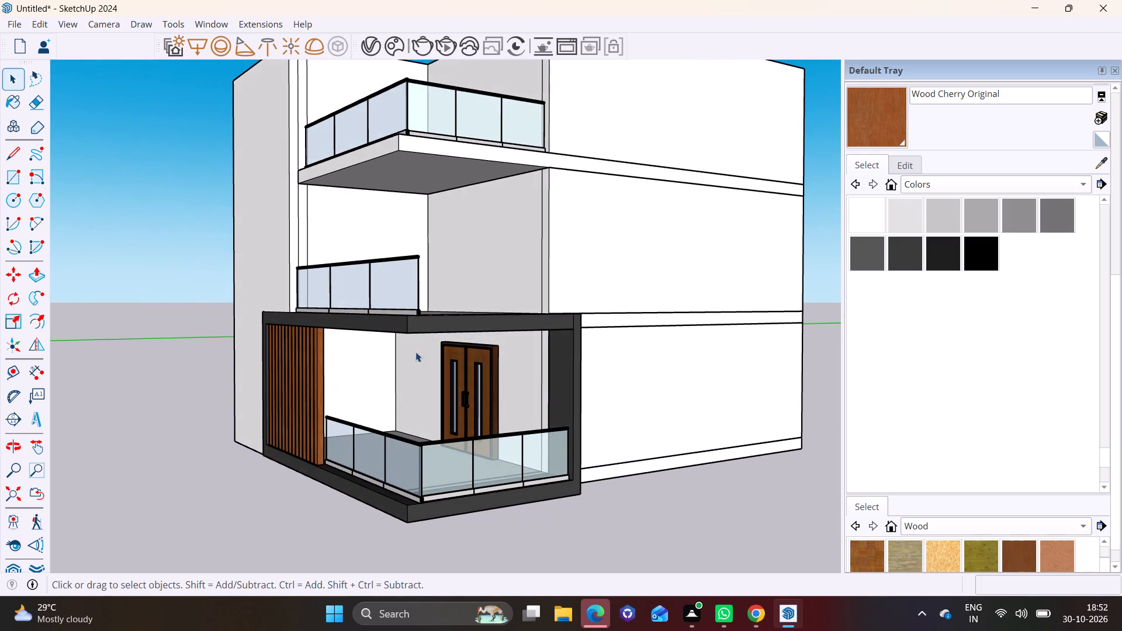
scroll(433, 338, up, 2)
middle_drag(430, 330, 486, 457)
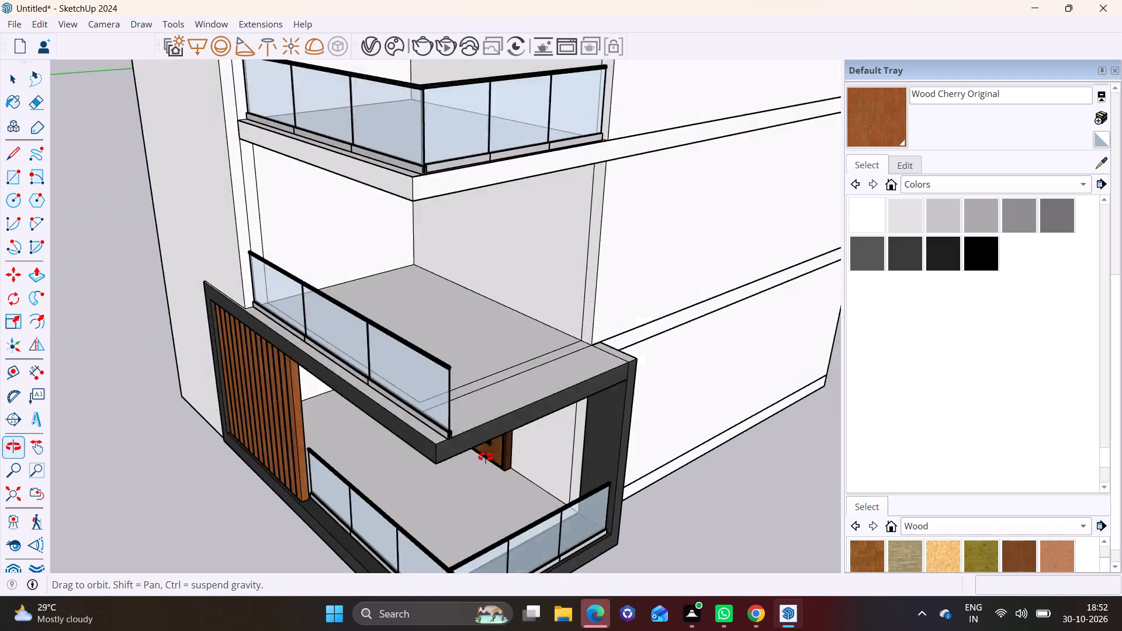
middle_drag(486, 457, 629, 420)
scroll(534, 361, down, 5)
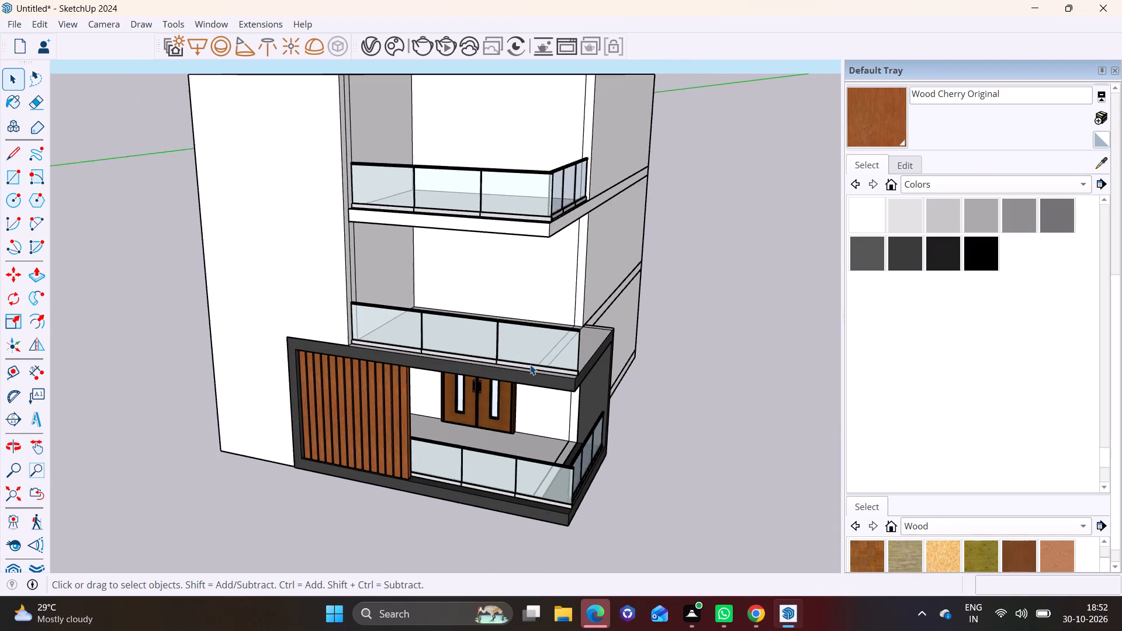
scroll(530, 365, down, 3)
middle_drag(524, 377, 573, 300)
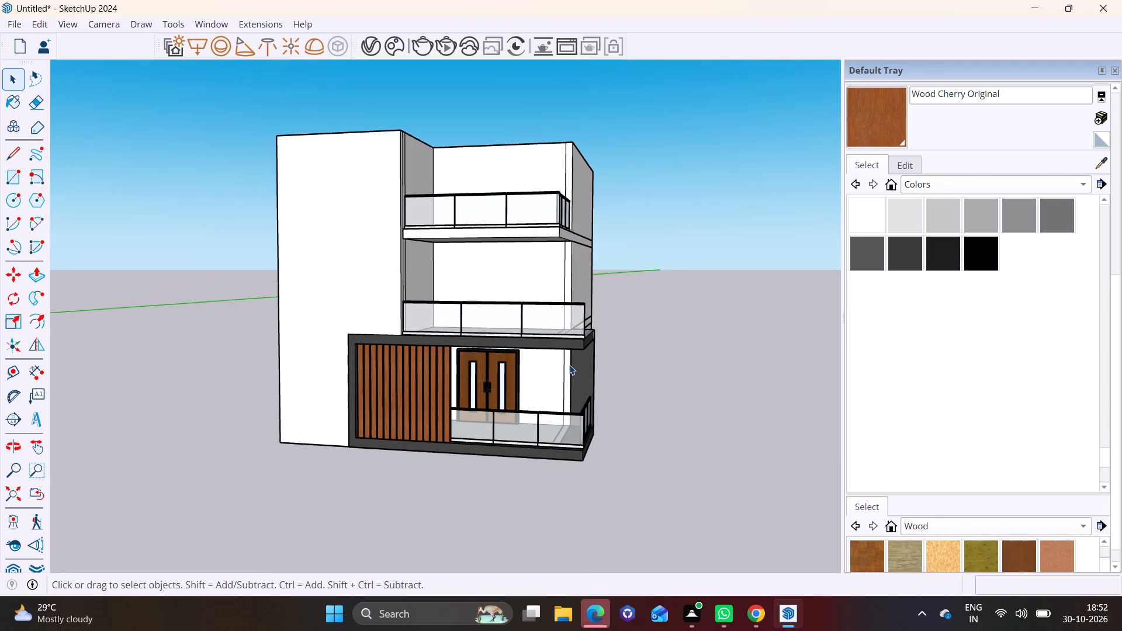
middle_drag(677, 357, 742, 348)
scroll(703, 352, down, 1)
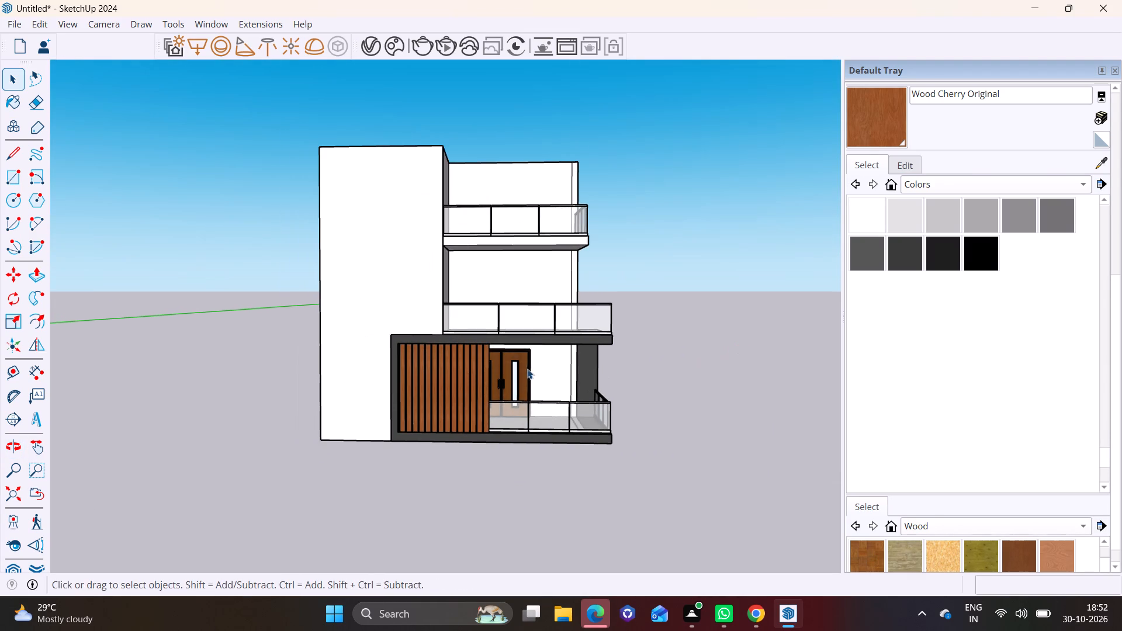
Select the ground-floor double door and ready it for moving with the Move tool.
click(528, 369)
scroll(511, 371, up, 6)
middle_drag(511, 371, 500, 405)
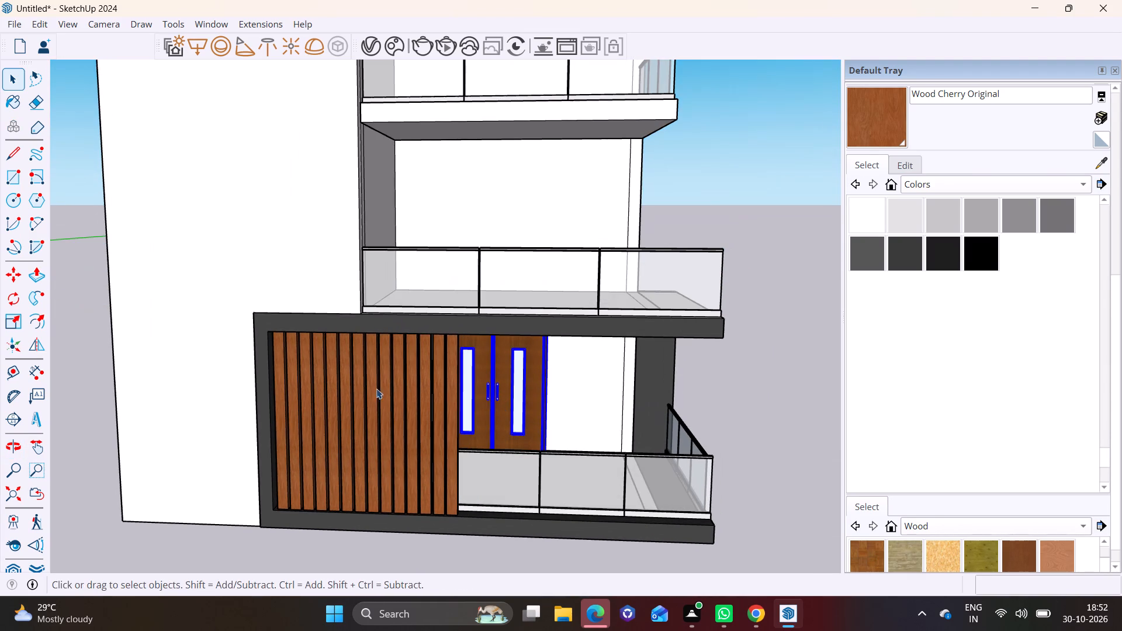
click(18, 272)
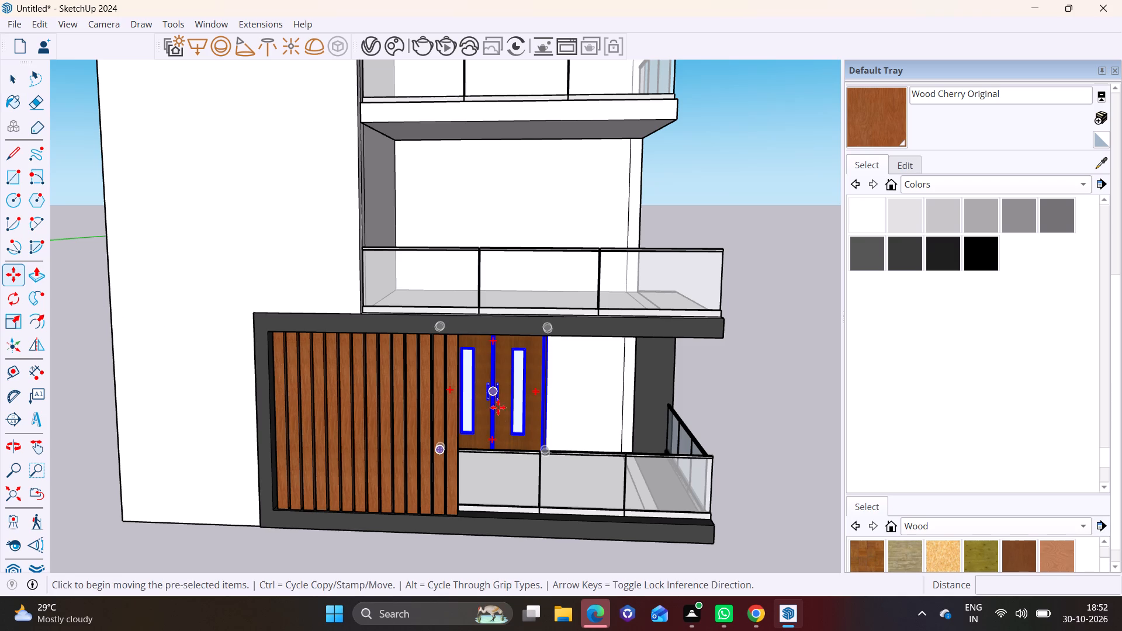
scroll(676, 424, down, 4)
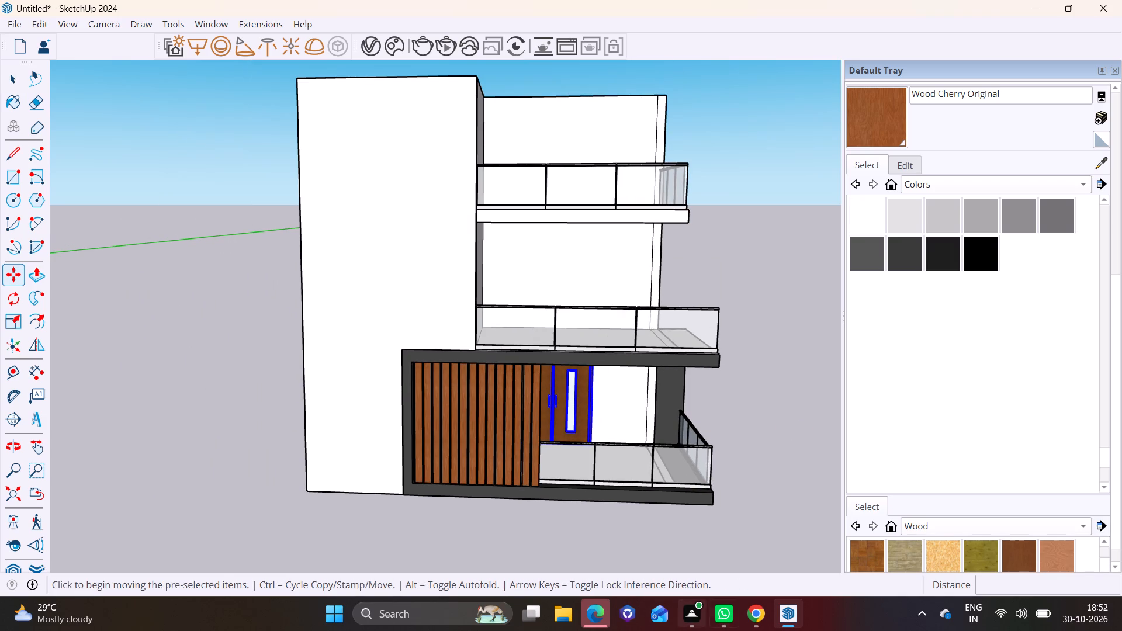
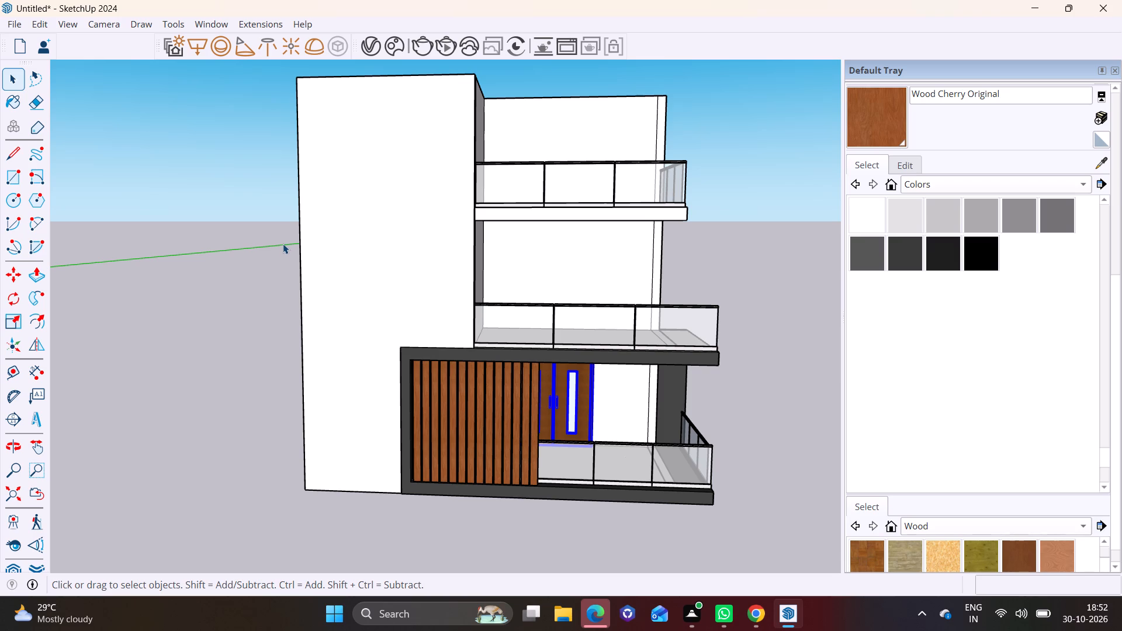
Leave the ground-floor double door where it is and clear its selection.
middle_drag(503, 330, 456, 248)
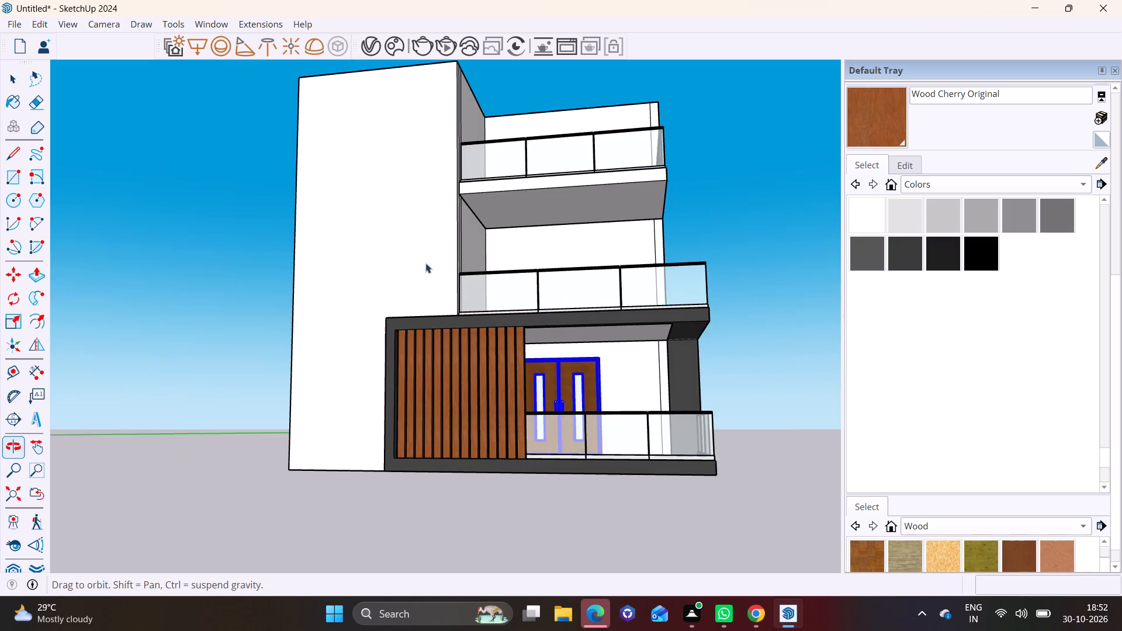
middle_drag(427, 298, 306, 348)
scroll(453, 386, up, 3)
middle_drag(558, 405, 584, 405)
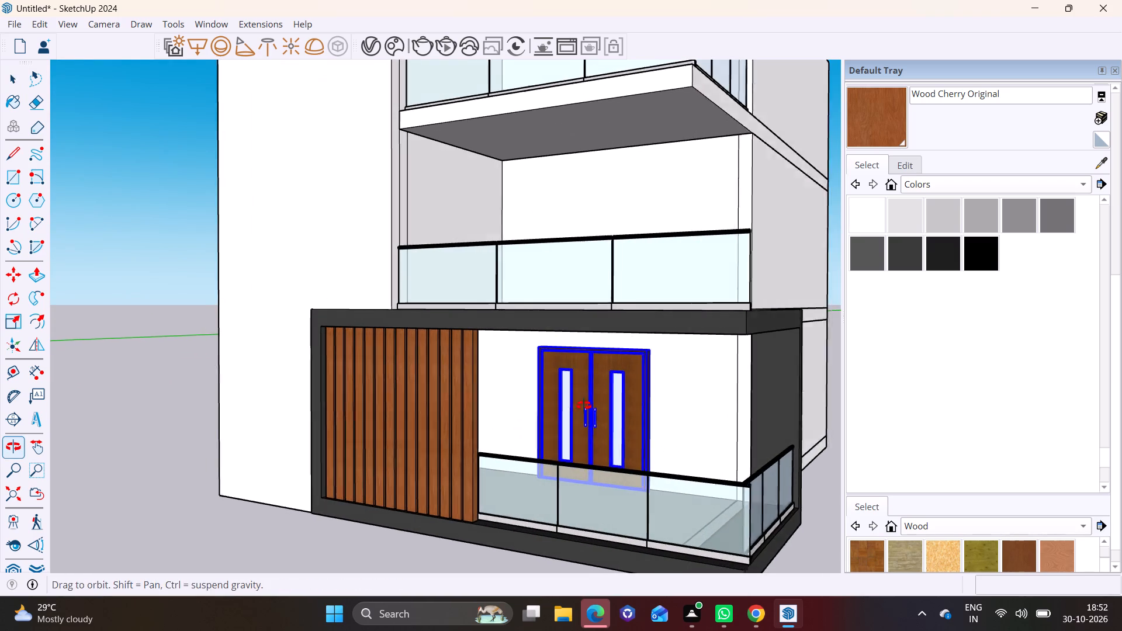
middle_drag(584, 405, 586, 405)
click(10, 78)
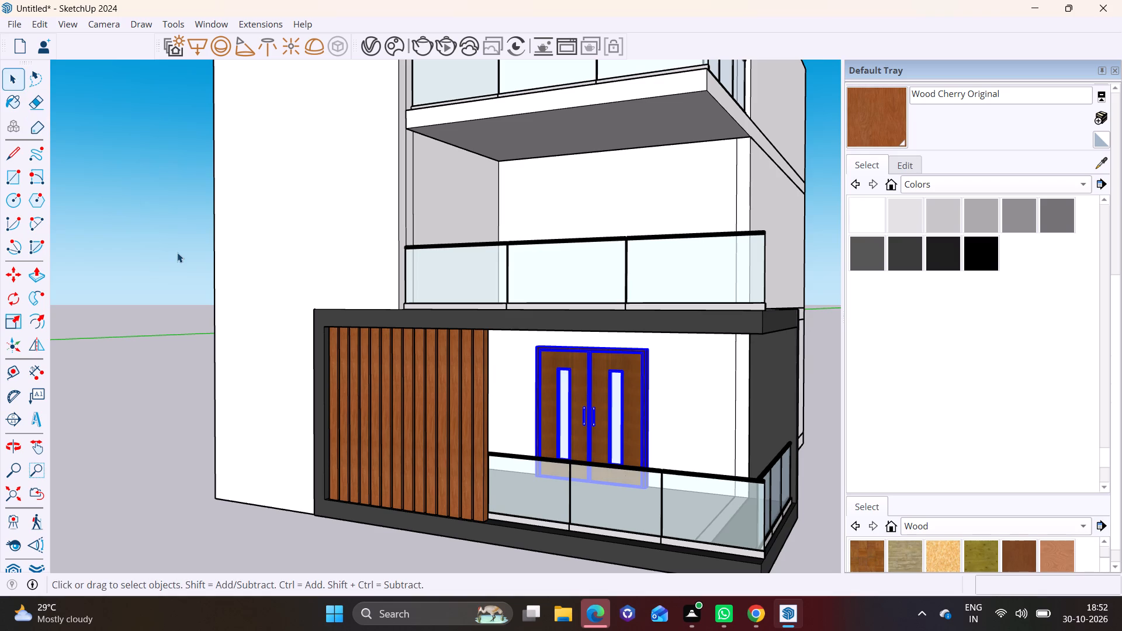
click(177, 252)
Examine the ground-floor entrance, slatted wood screen and balconies up close, and the whole house from the front and side.
middle_drag(232, 339, 377, 347)
scroll(378, 348, down, 2)
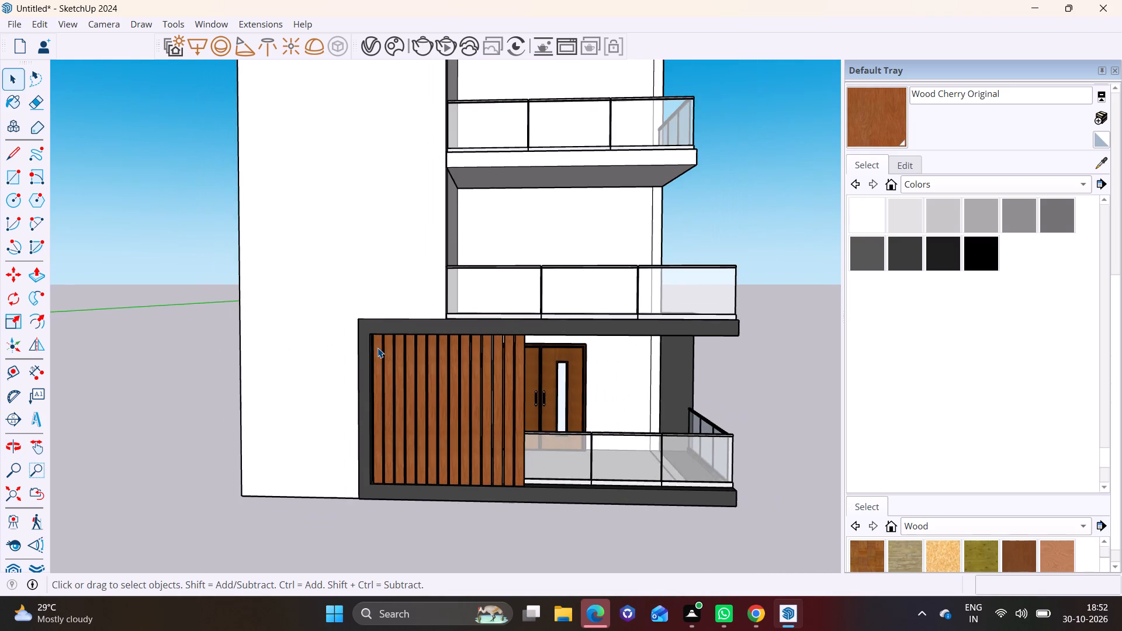
middle_drag(378, 348, 398, 349)
scroll(557, 332, up, 4)
middle_drag(476, 278, 473, 297)
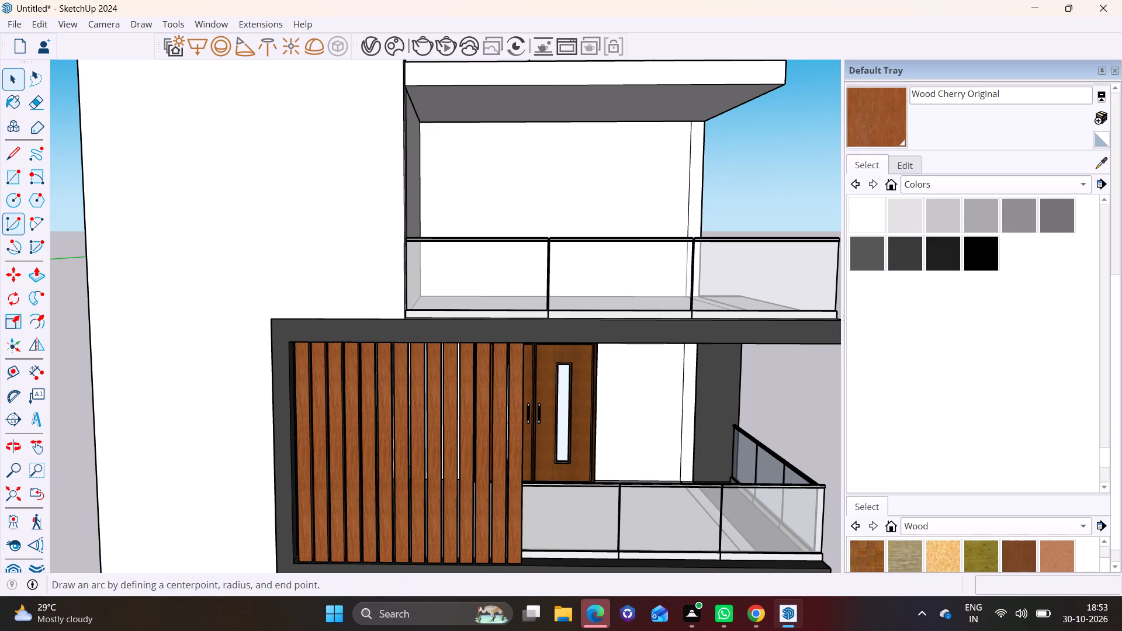
middle_drag(5, 221, 0, 190)
scroll(189, 213, down, 6)
middle_drag(238, 239, 209, 220)
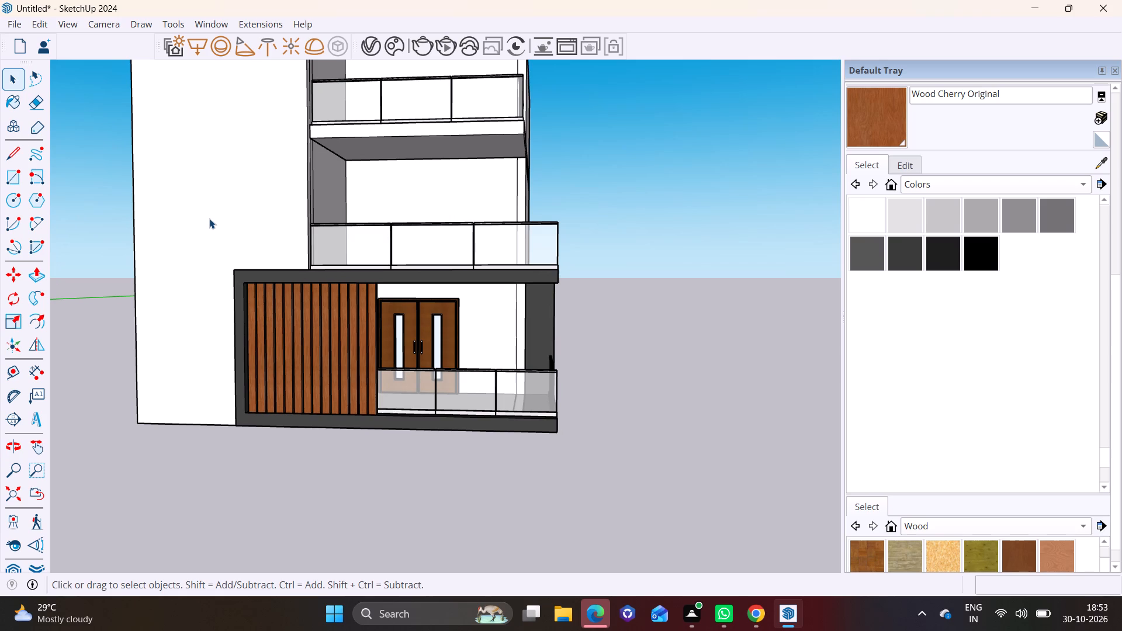
scroll(204, 154, down, 1)
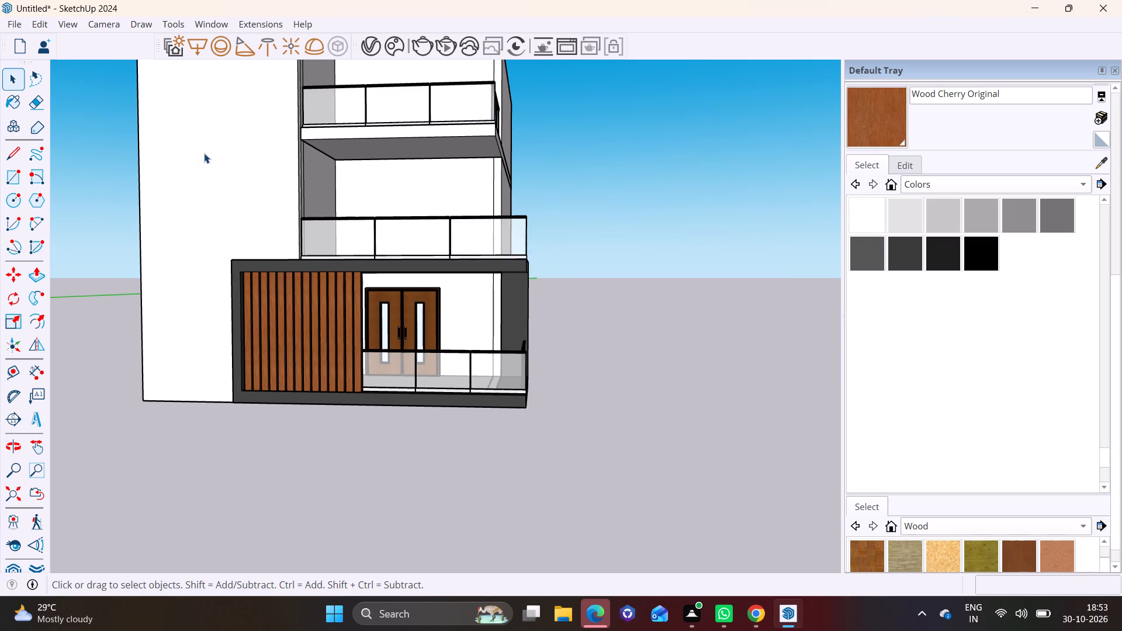
scroll(204, 153, down, 2)
middle_drag(209, 154, 210, 137)
scroll(278, 152, down, 1)
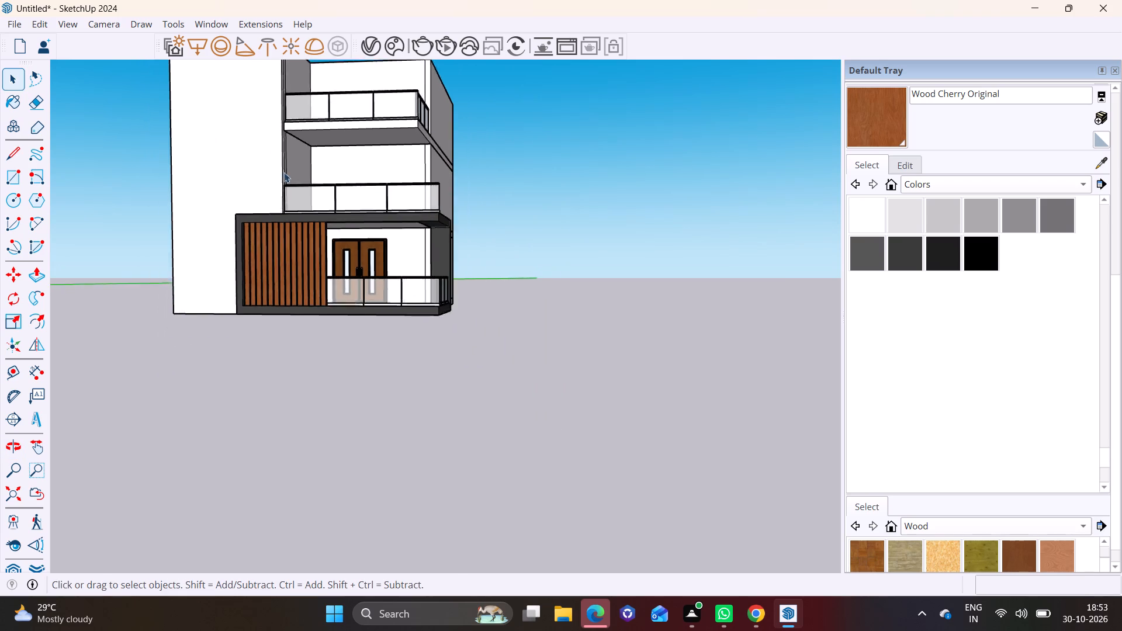
scroll(284, 172, down, 3)
shift+middle_drag(344, 212, 319, 294)
middle_drag(327, 304, 220, 326)
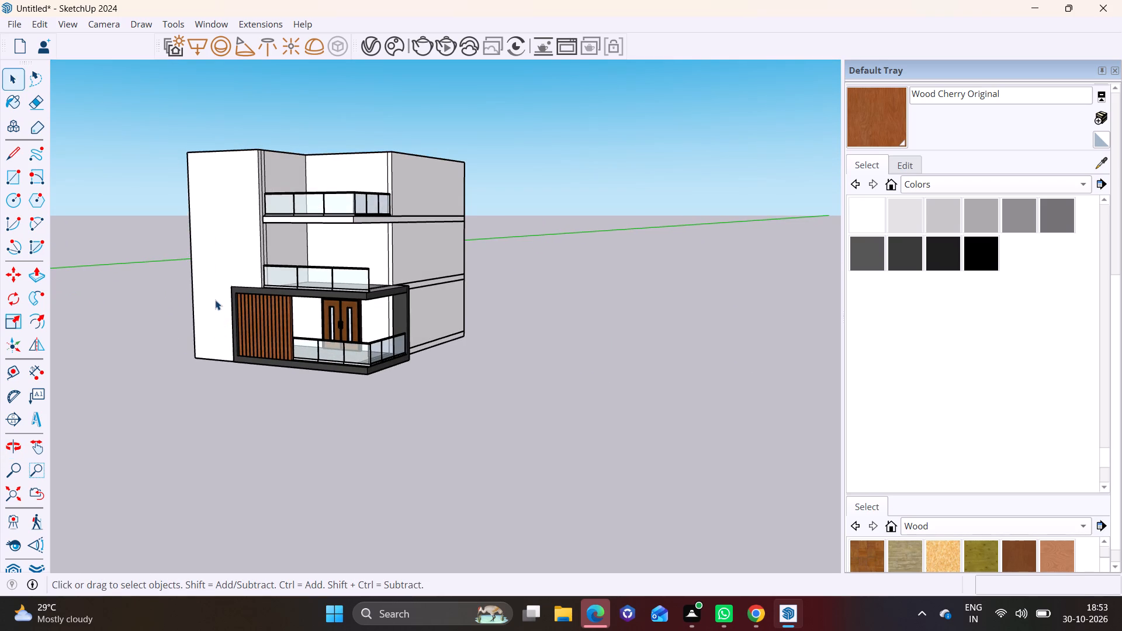
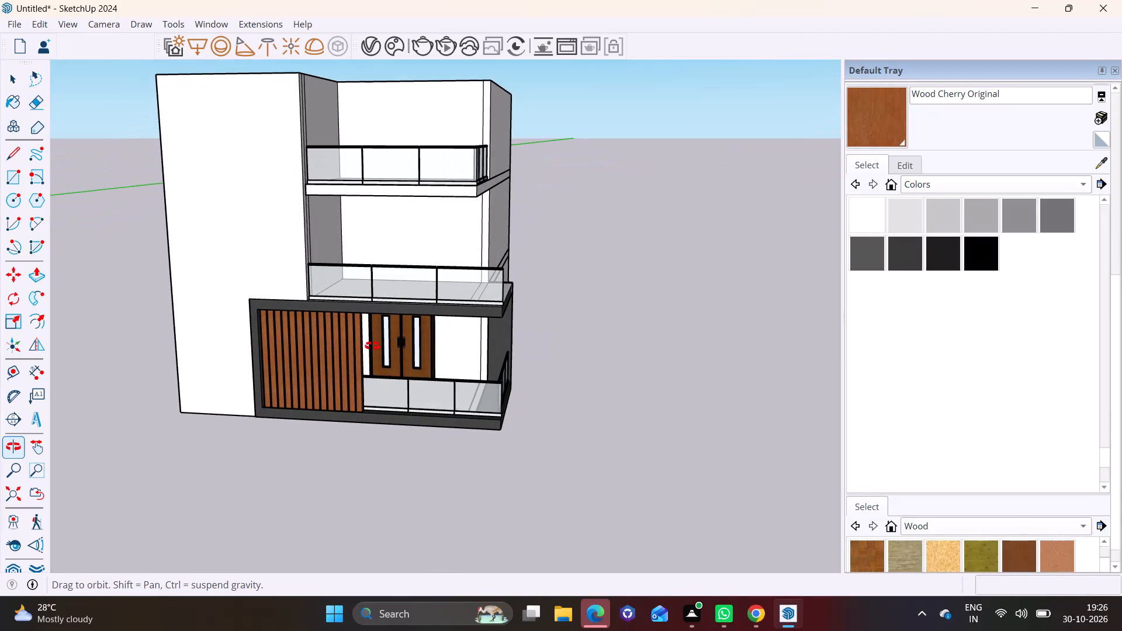
Examine the house's plain front tower, balconies and slatted wood screen from several angles and distances.
middle_drag(371, 345, 469, 405)
shift+scroll(468, 405, up, 1)
middle_drag(383, 441, 363, 343)
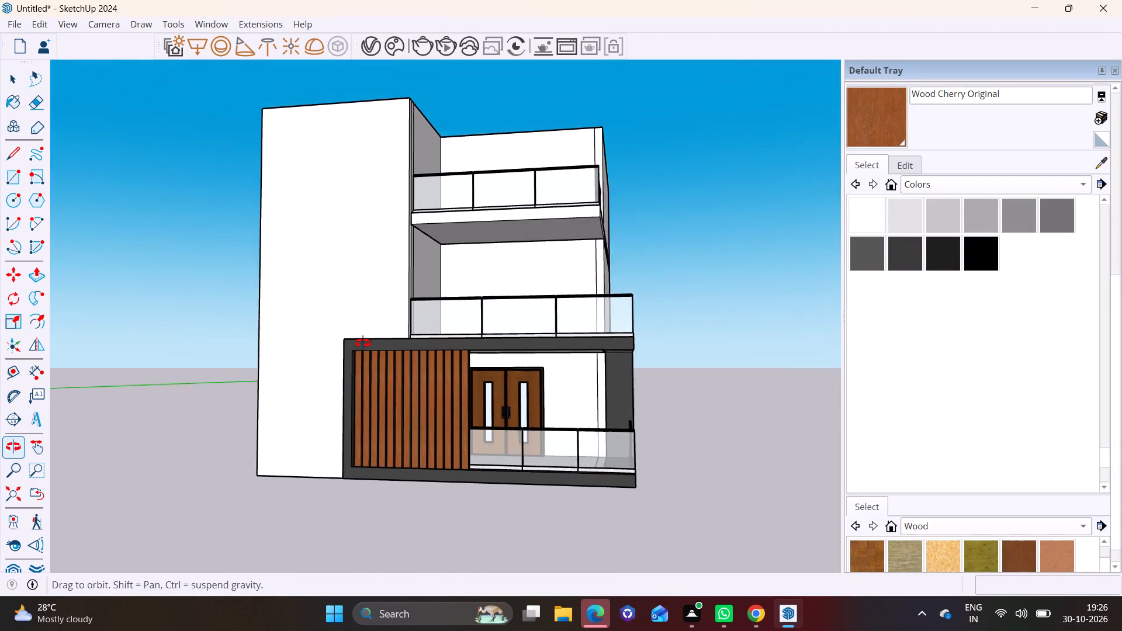
middle_drag(363, 343, 367, 328)
scroll(368, 301, up, 4)
shift+middle_drag(397, 330, 398, 363)
scroll(398, 363, up, 1)
middle_drag(398, 363, 470, 393)
scroll(453, 338, down, 2)
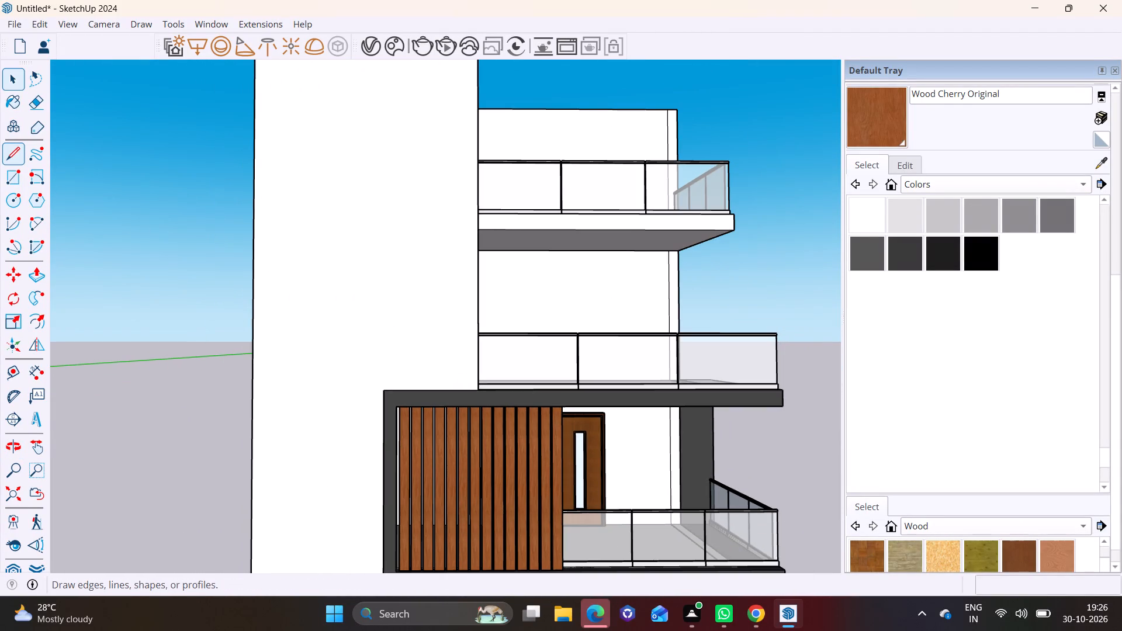
Draw a short line from the lower corner of the top balcony slab across the tower's side return to its front edge.
drag(13, 149, 19, 150)
scroll(444, 259, up, 5)
middle_drag(446, 258, 442, 279)
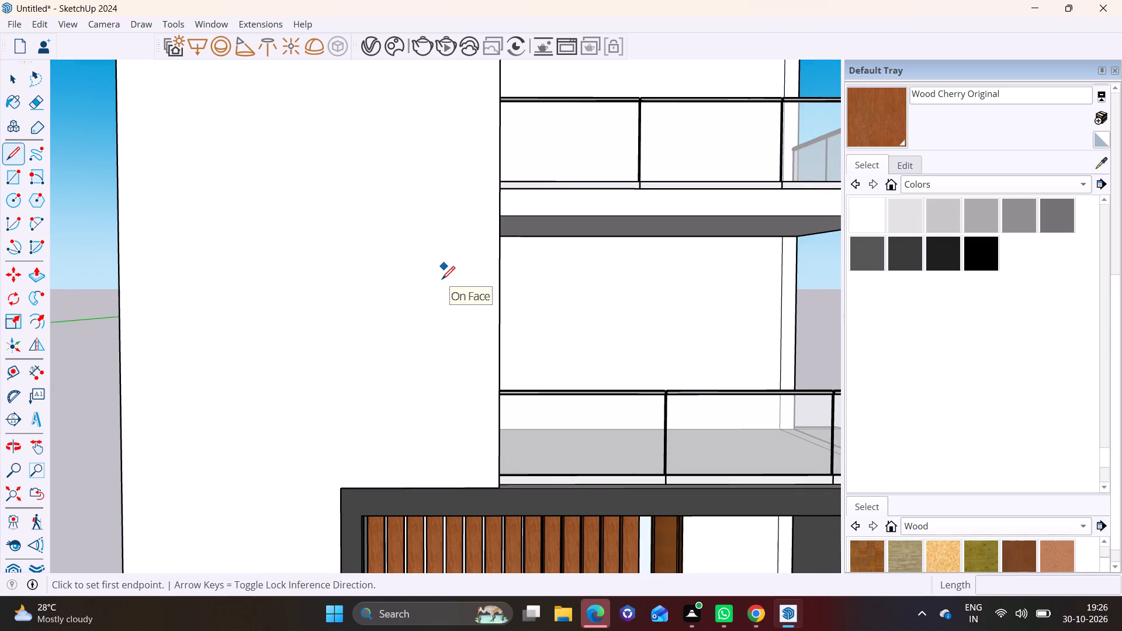
middle_drag(442, 279, 442, 325)
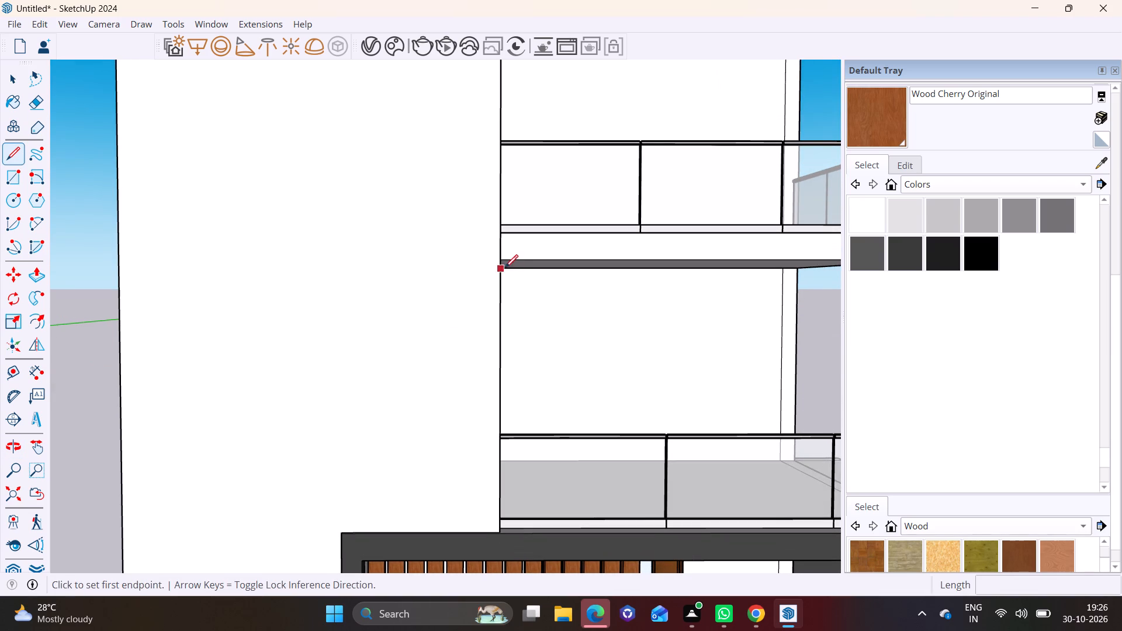
middle_drag(500, 261, 418, 334)
scroll(444, 297, up, 5)
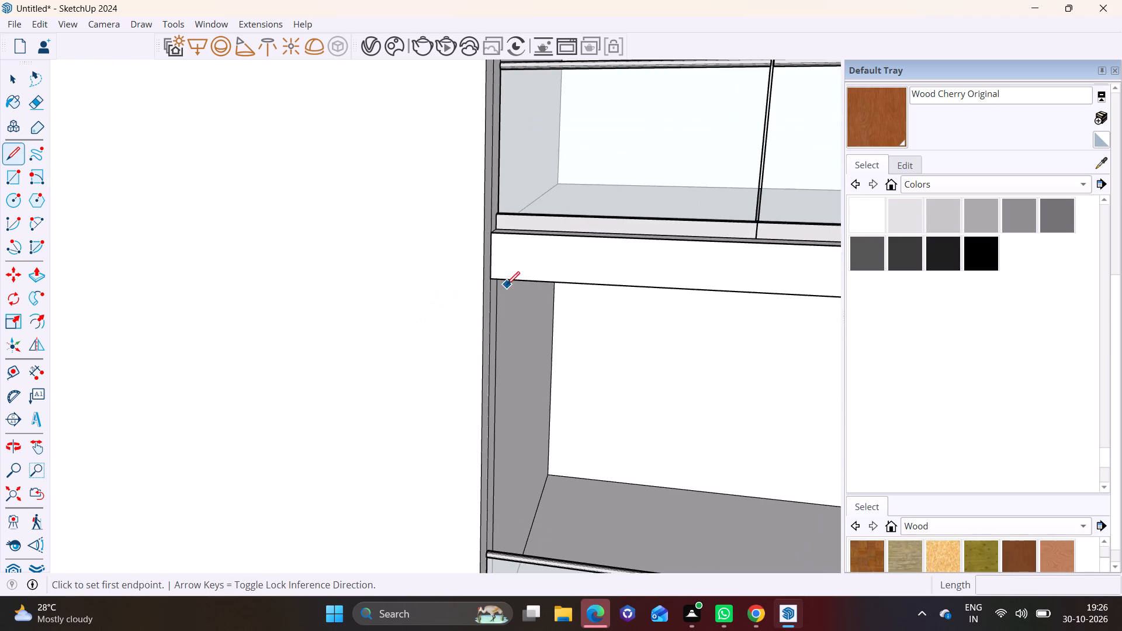
middle_drag(507, 285, 282, 297)
scroll(301, 290, up, 7)
click(301, 267)
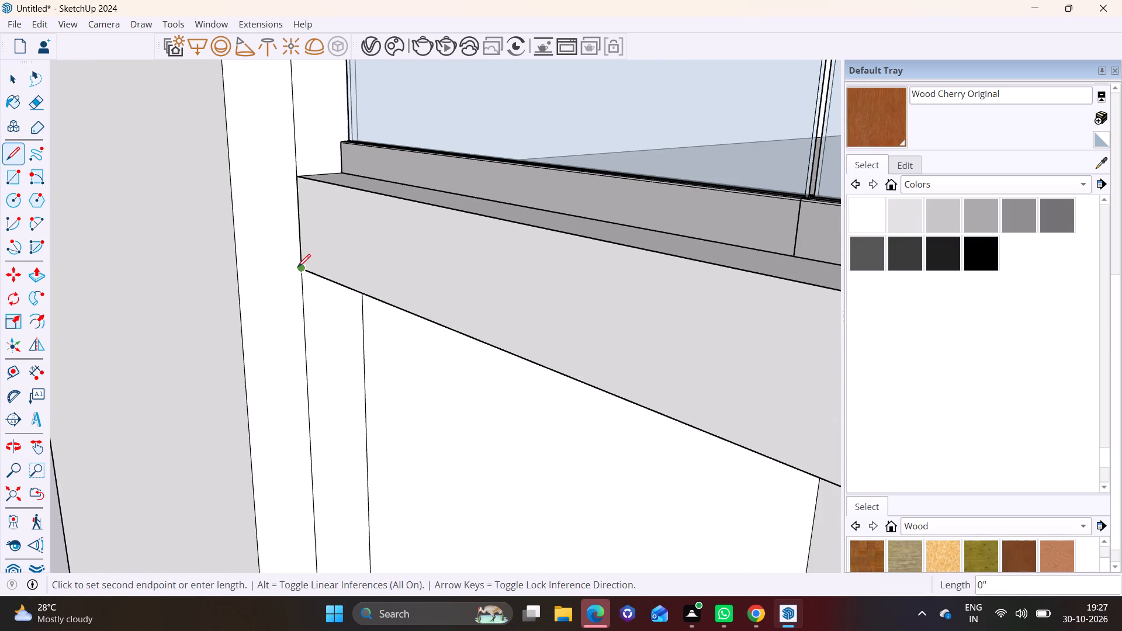
click(238, 286)
middle_drag(205, 293, 445, 288)
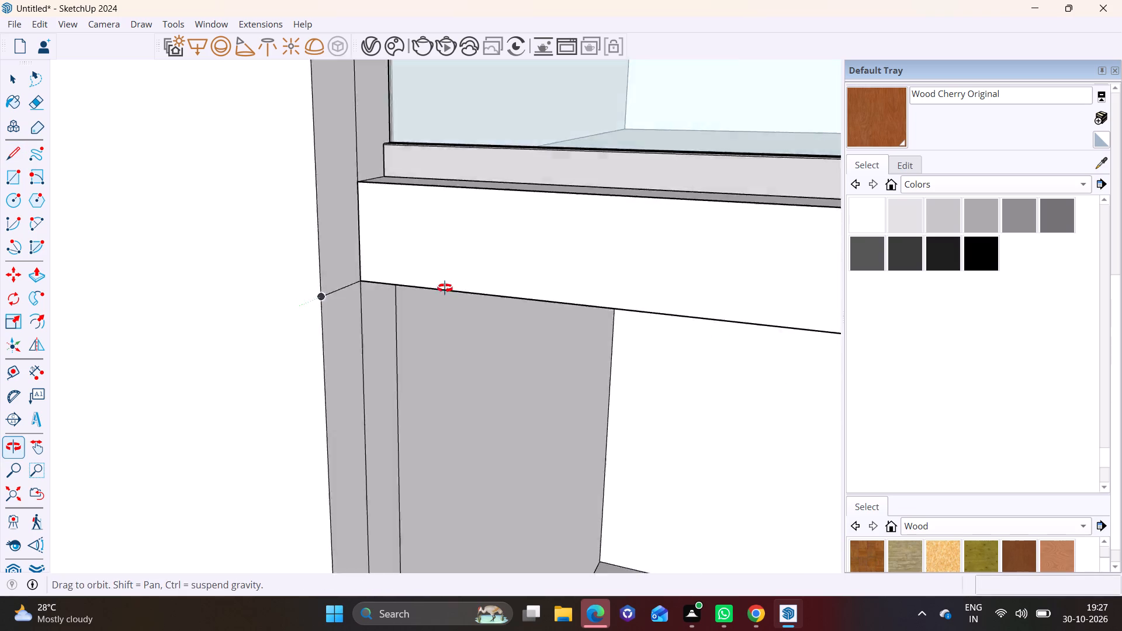
middle_drag(445, 288, 526, 289)
Draw a horizontal line about 13' 10" long across the tower's front face from that edge point to its opposite vertical edge.
drag(445, 300, 439, 303)
scroll(321, 313, down, 8)
middle_drag(293, 330, 529, 300)
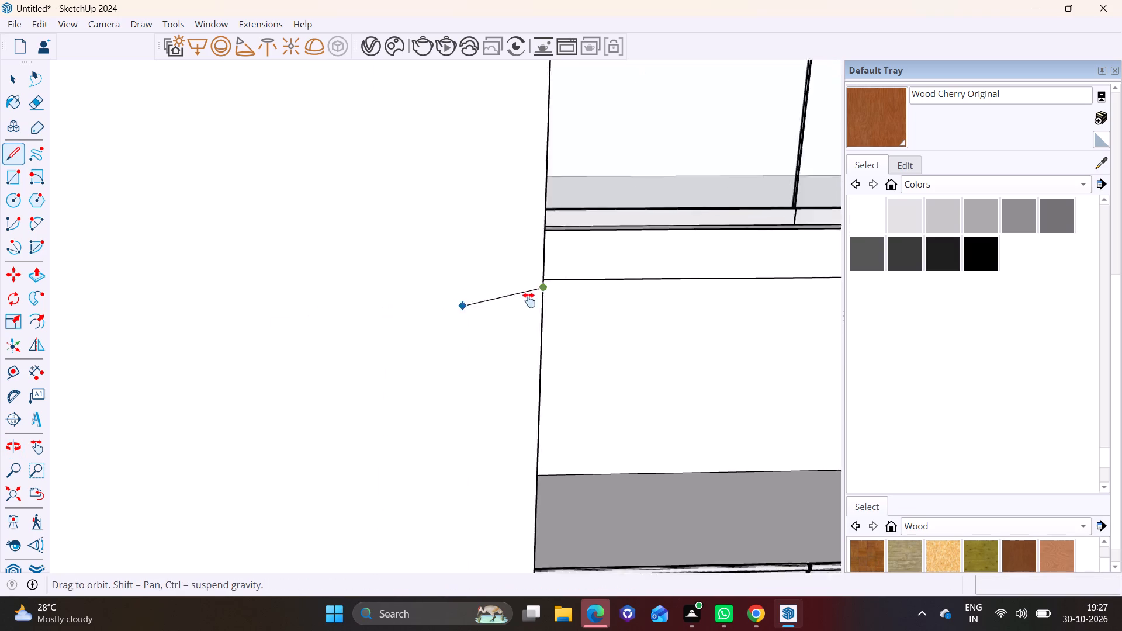
middle_drag(529, 300, 676, 299)
scroll(233, 293, down, 6)
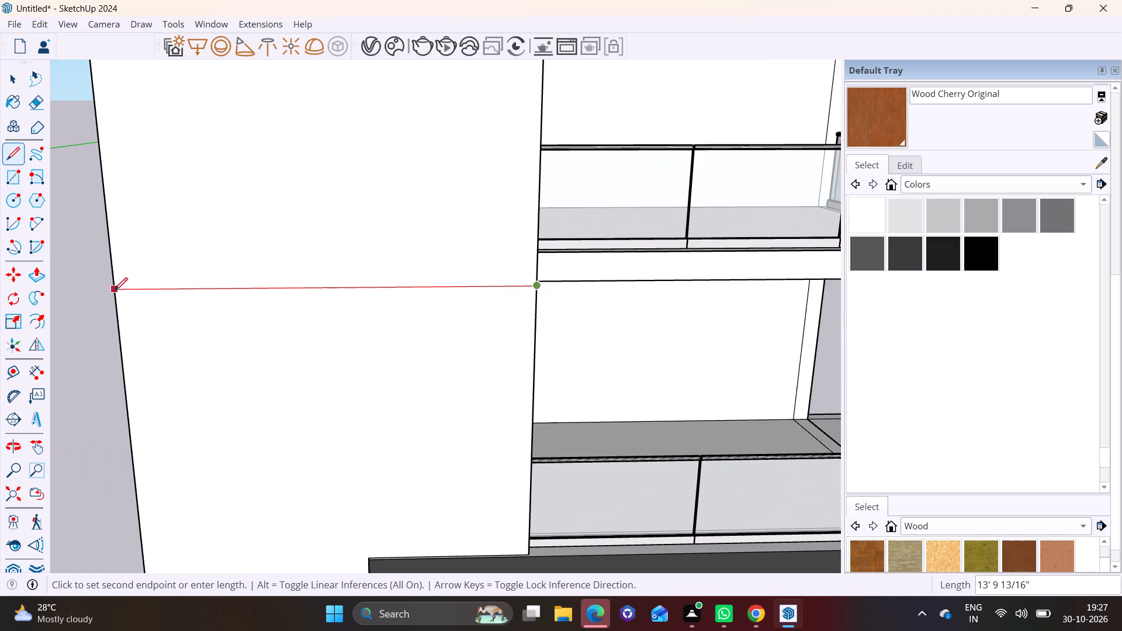
click(112, 290)
key(space)
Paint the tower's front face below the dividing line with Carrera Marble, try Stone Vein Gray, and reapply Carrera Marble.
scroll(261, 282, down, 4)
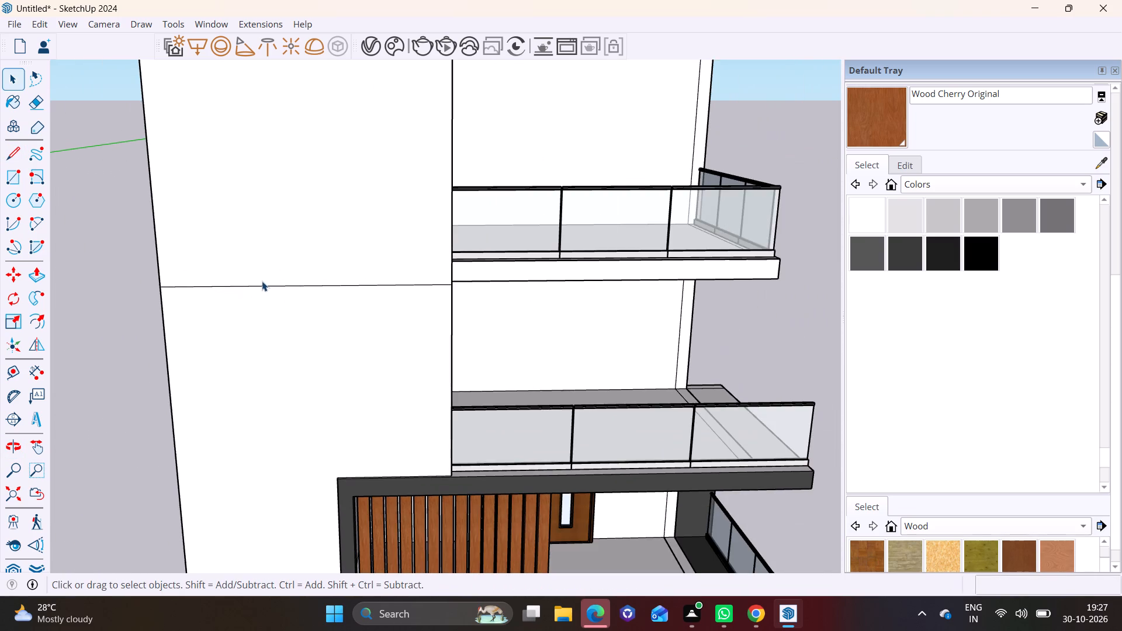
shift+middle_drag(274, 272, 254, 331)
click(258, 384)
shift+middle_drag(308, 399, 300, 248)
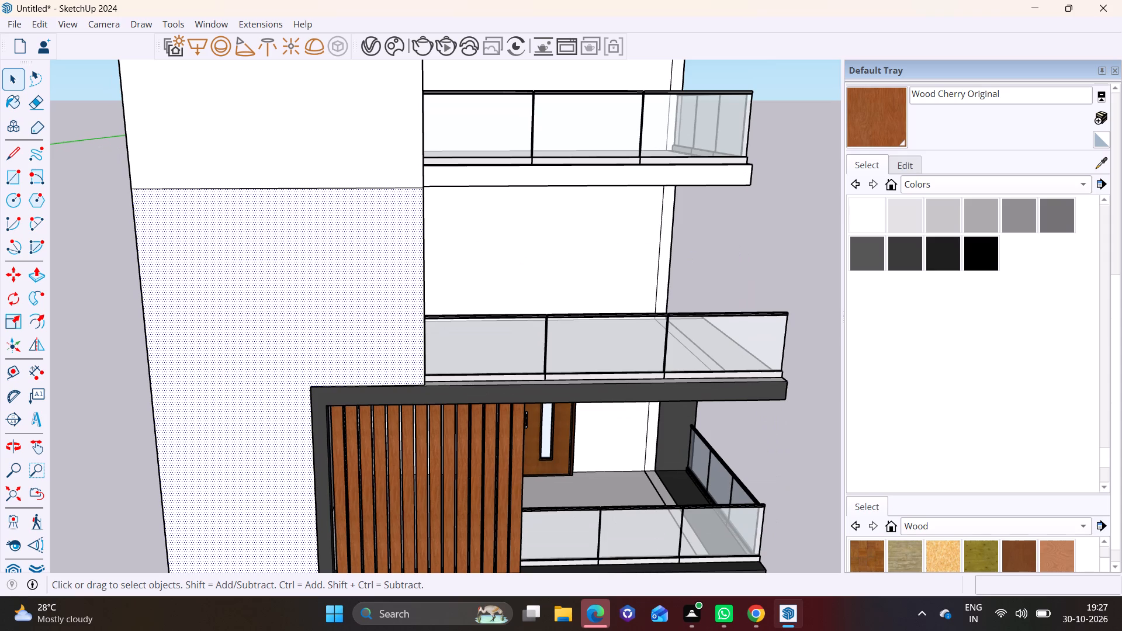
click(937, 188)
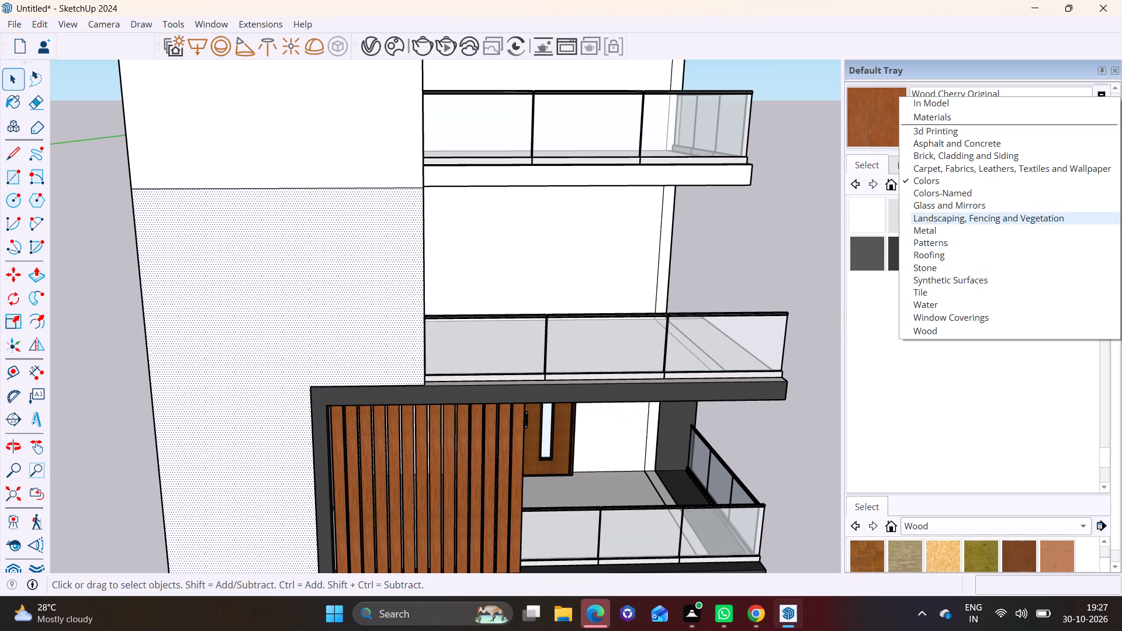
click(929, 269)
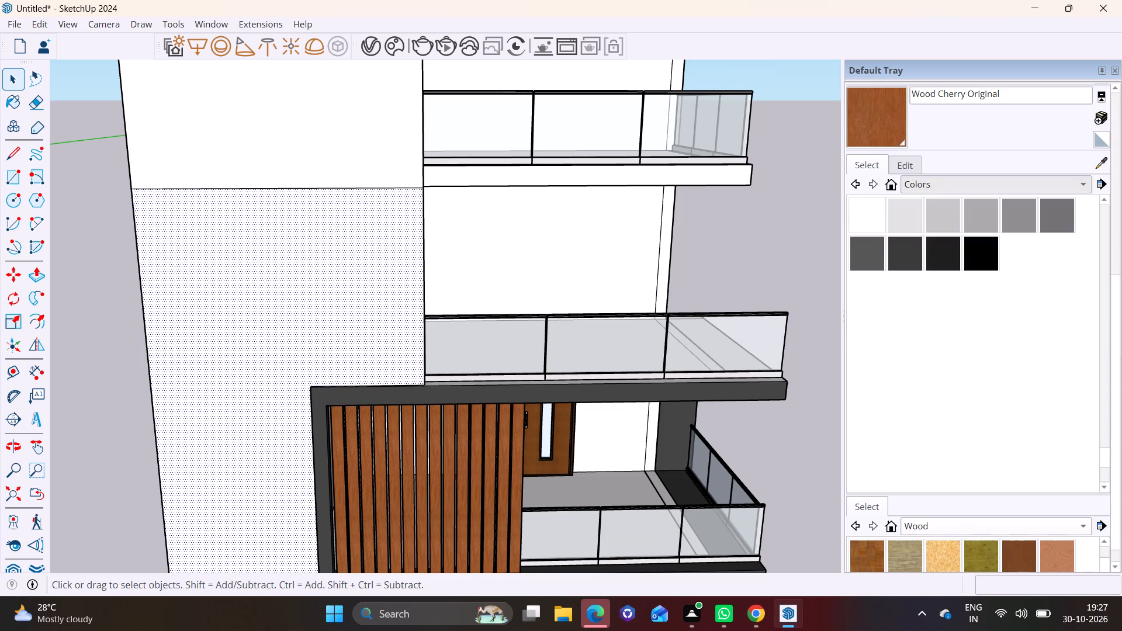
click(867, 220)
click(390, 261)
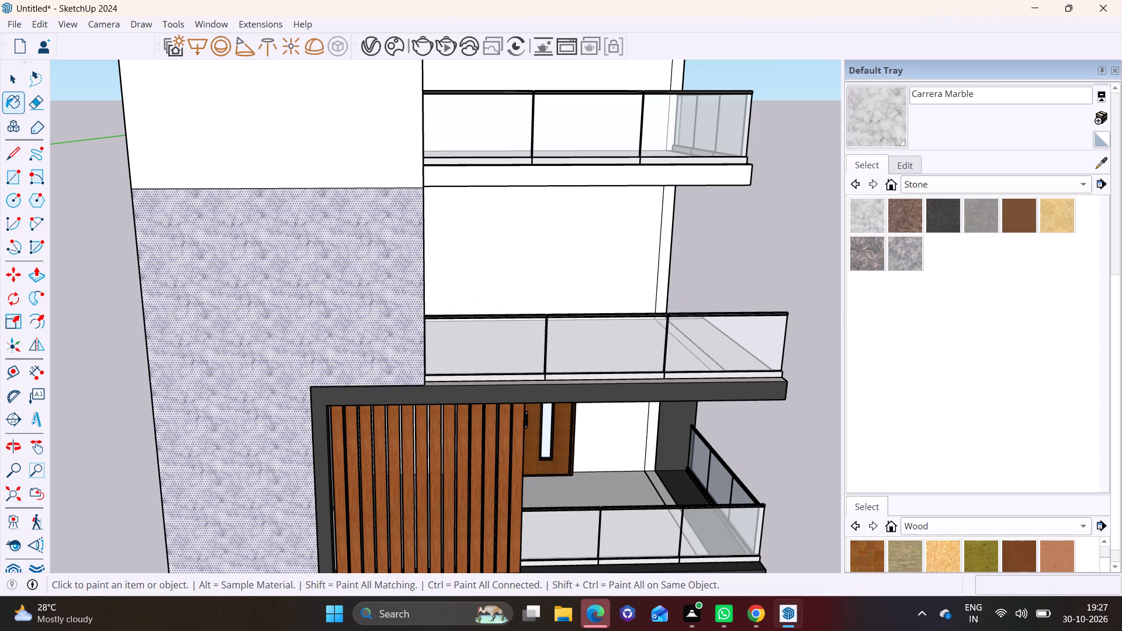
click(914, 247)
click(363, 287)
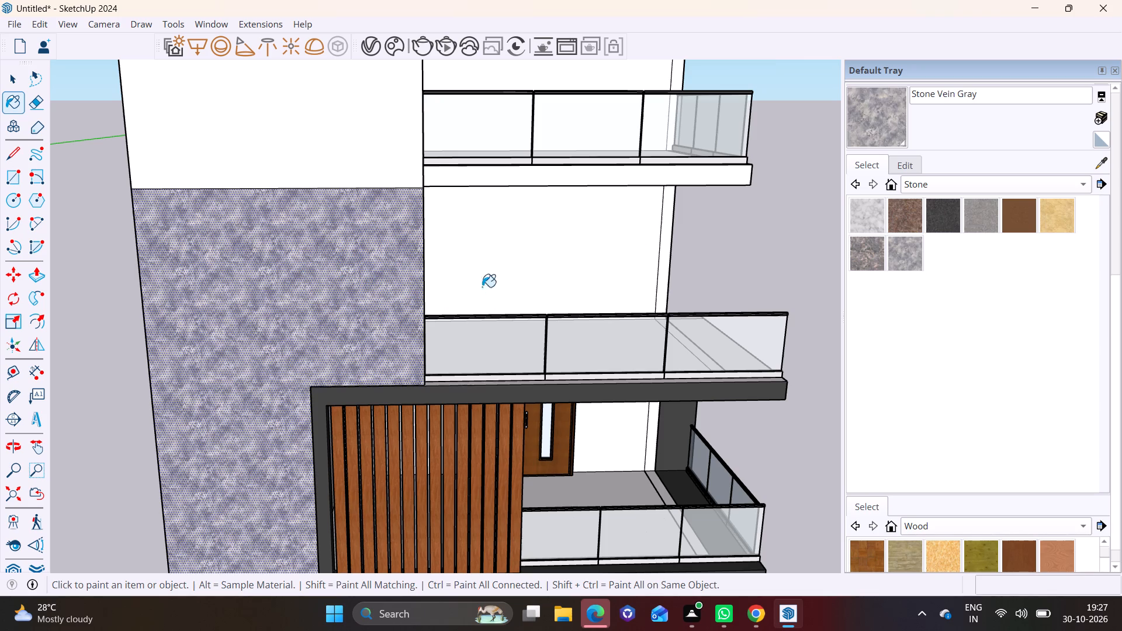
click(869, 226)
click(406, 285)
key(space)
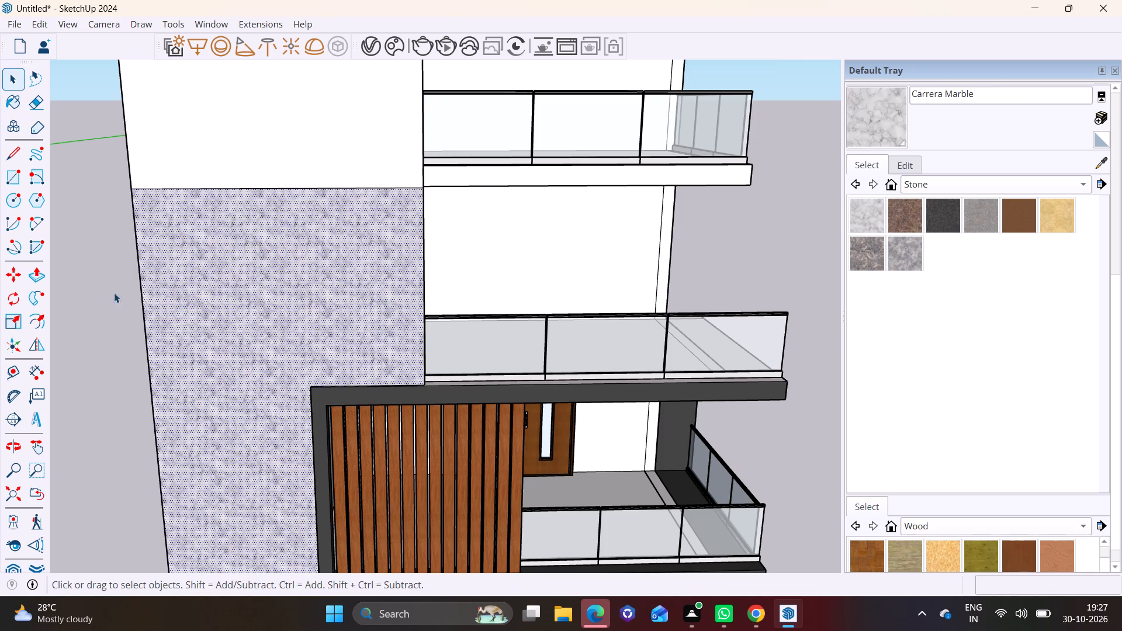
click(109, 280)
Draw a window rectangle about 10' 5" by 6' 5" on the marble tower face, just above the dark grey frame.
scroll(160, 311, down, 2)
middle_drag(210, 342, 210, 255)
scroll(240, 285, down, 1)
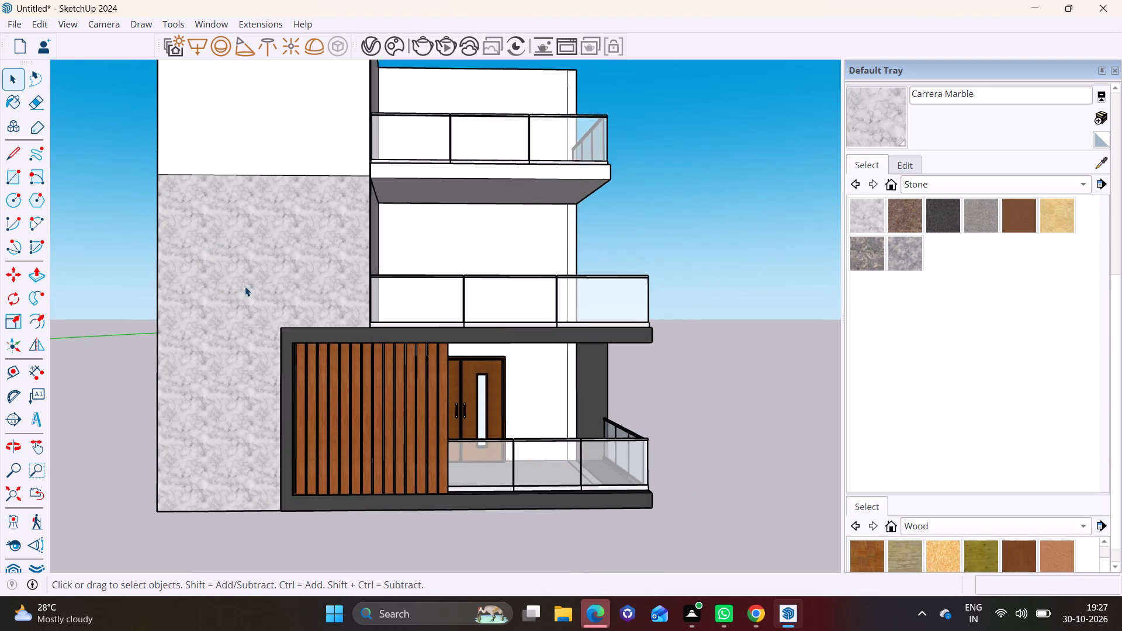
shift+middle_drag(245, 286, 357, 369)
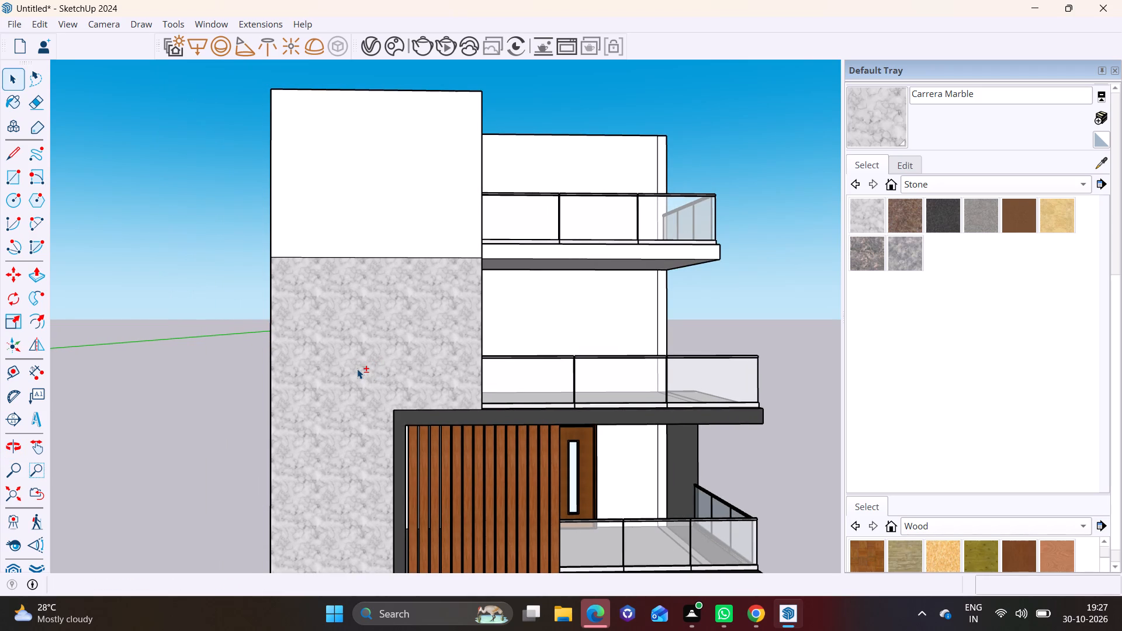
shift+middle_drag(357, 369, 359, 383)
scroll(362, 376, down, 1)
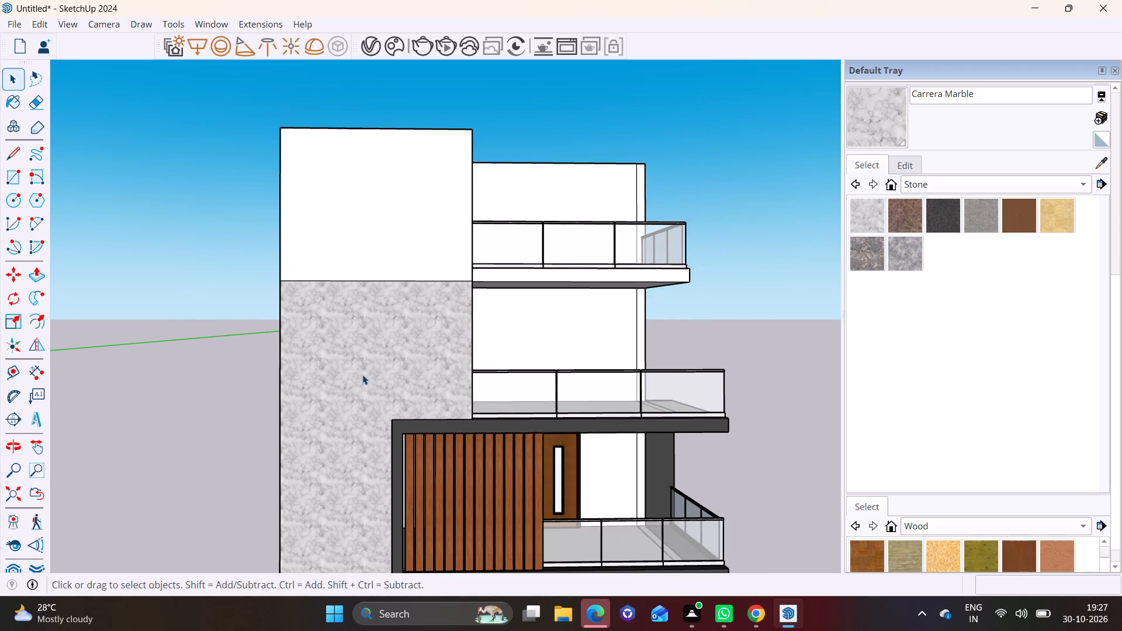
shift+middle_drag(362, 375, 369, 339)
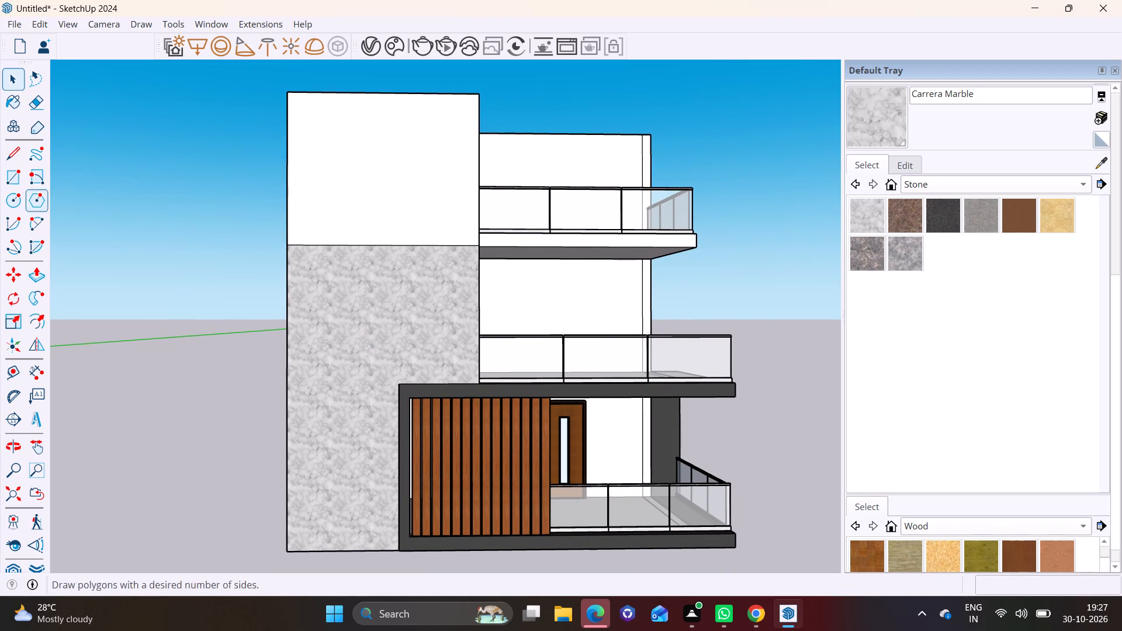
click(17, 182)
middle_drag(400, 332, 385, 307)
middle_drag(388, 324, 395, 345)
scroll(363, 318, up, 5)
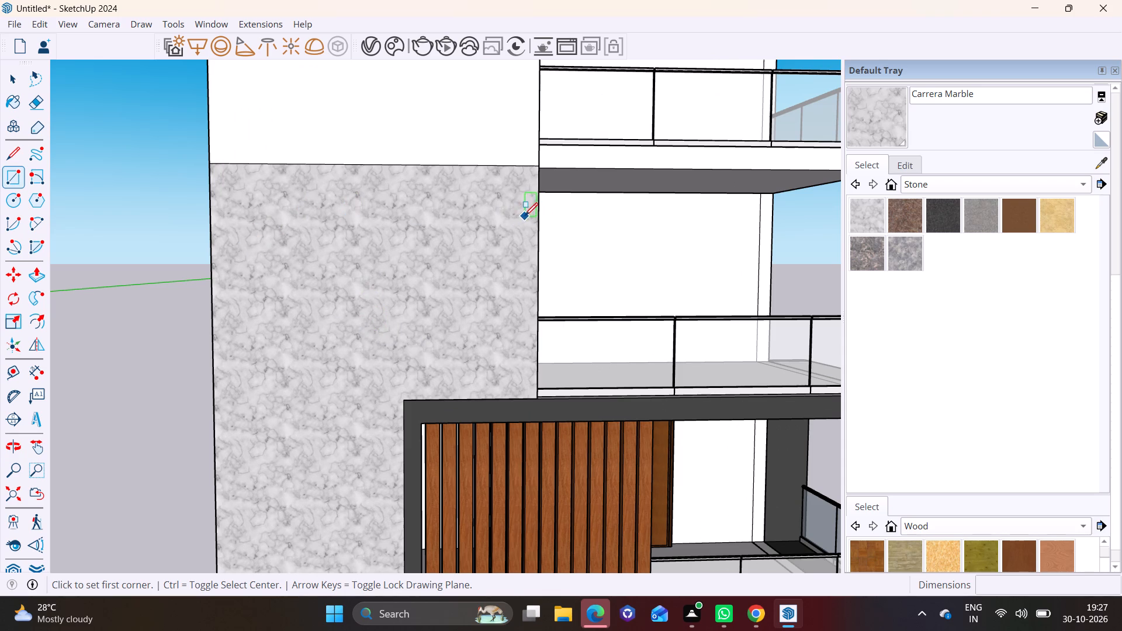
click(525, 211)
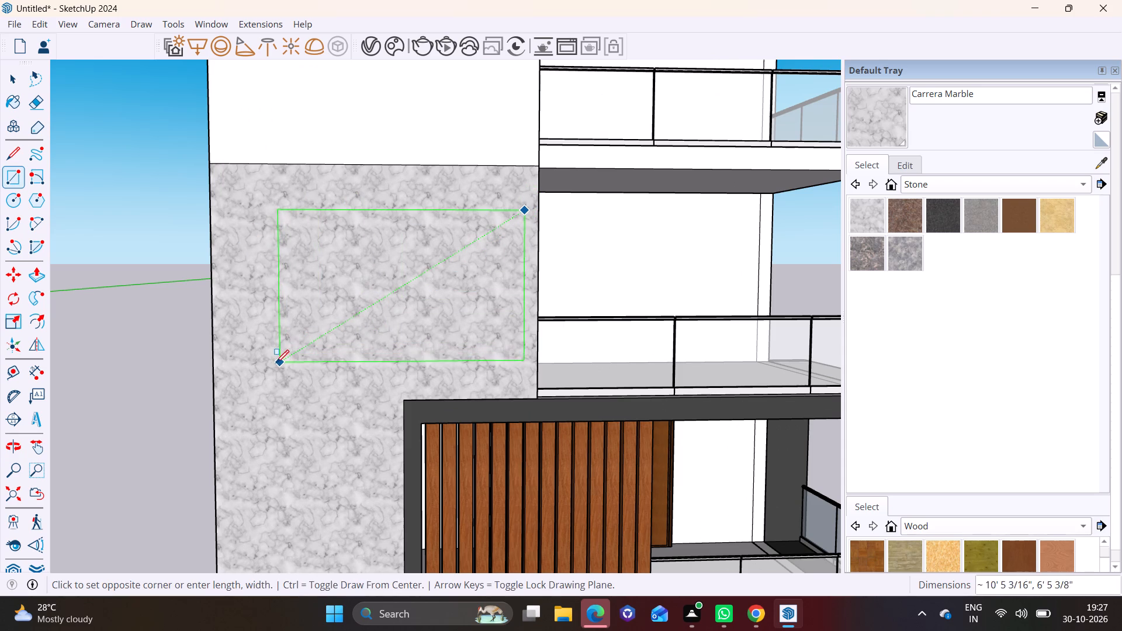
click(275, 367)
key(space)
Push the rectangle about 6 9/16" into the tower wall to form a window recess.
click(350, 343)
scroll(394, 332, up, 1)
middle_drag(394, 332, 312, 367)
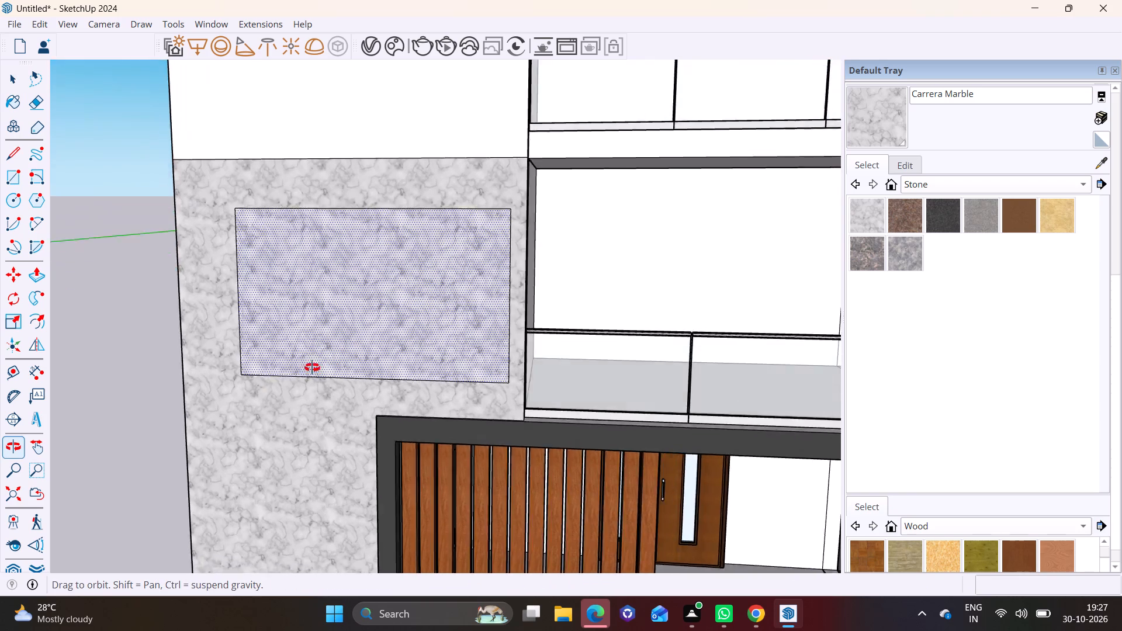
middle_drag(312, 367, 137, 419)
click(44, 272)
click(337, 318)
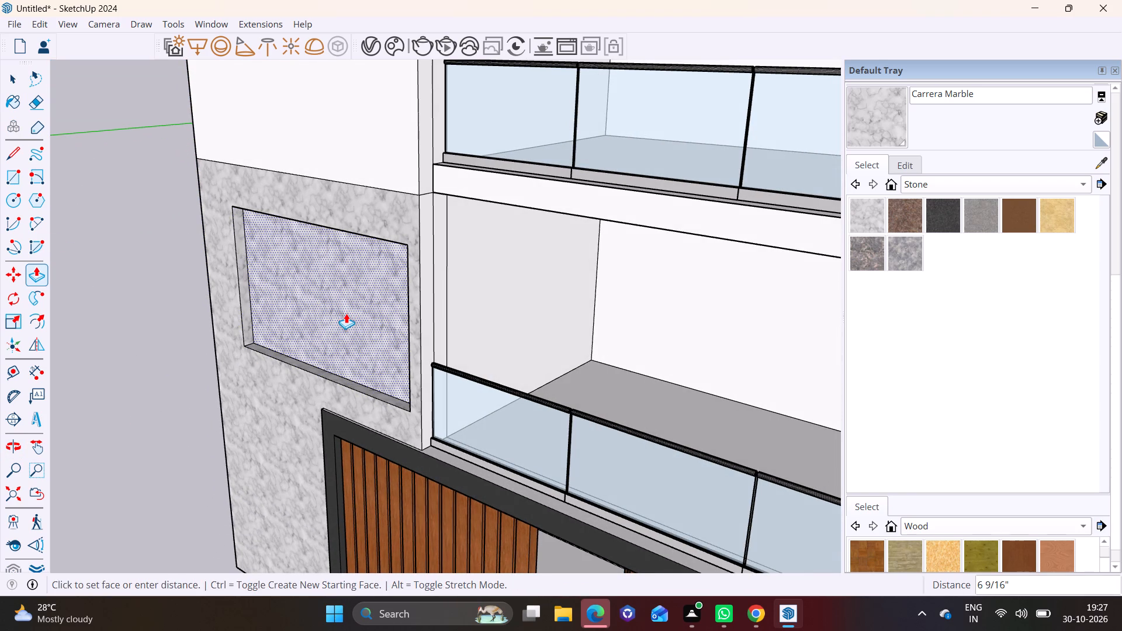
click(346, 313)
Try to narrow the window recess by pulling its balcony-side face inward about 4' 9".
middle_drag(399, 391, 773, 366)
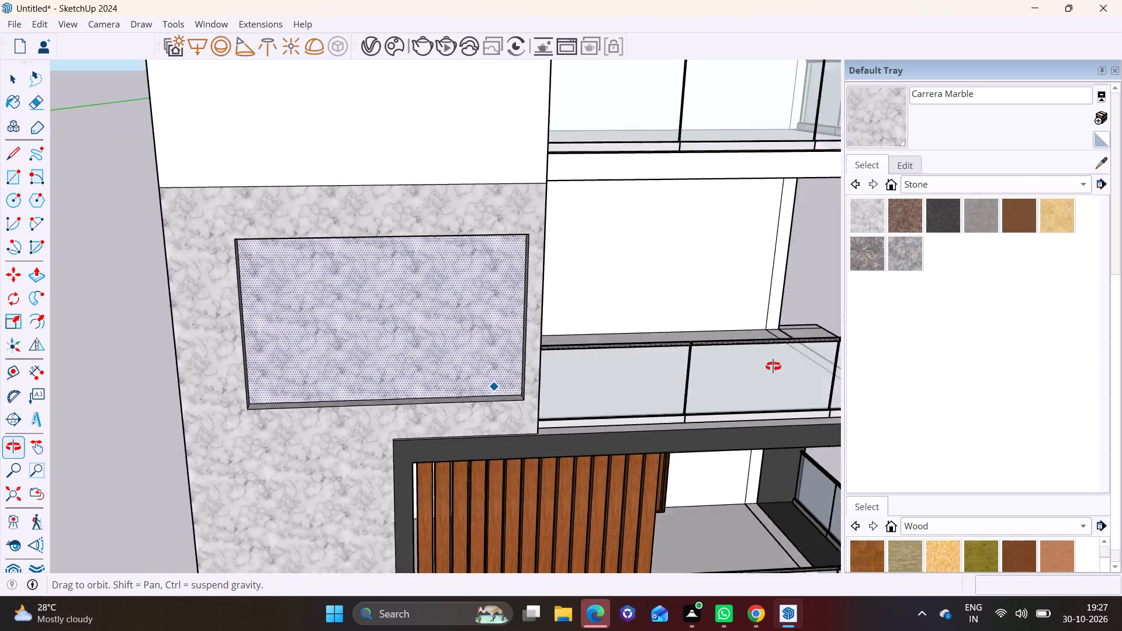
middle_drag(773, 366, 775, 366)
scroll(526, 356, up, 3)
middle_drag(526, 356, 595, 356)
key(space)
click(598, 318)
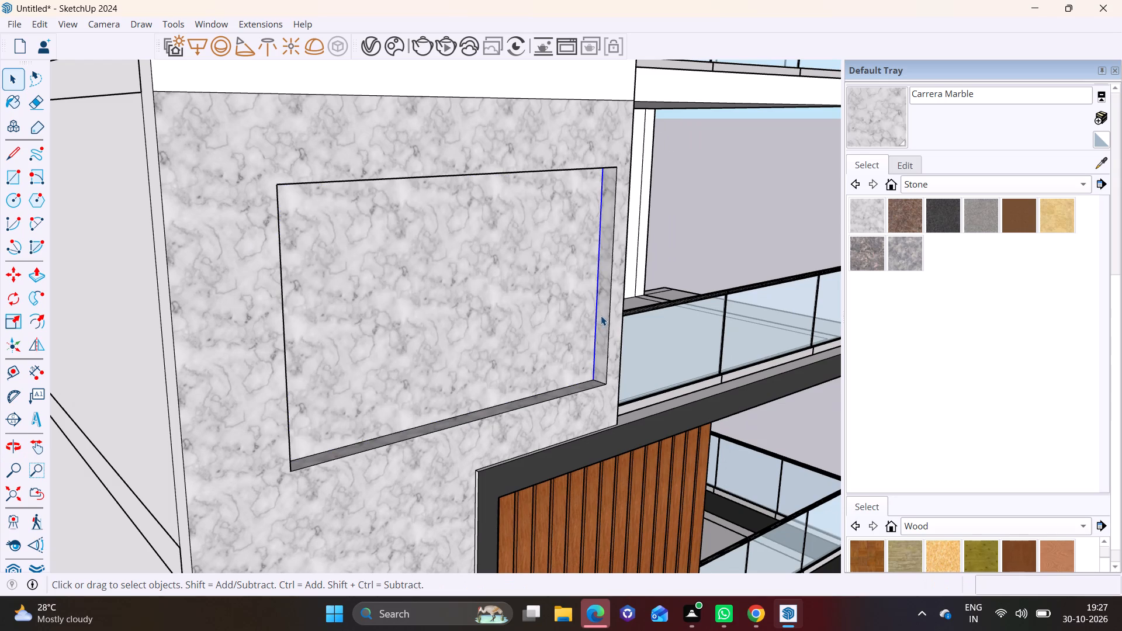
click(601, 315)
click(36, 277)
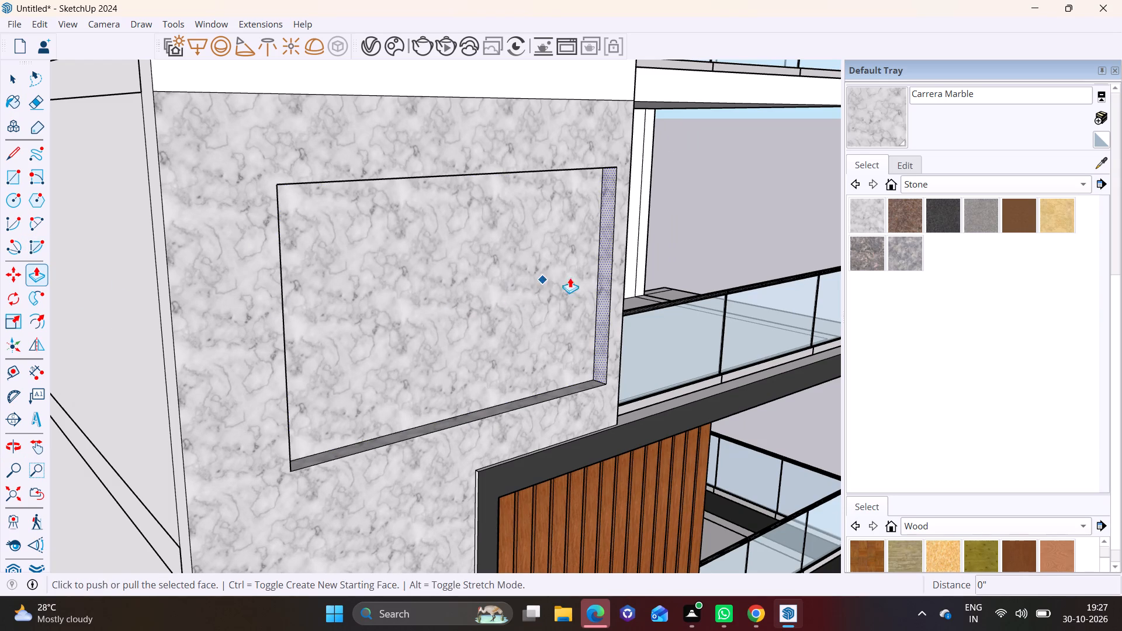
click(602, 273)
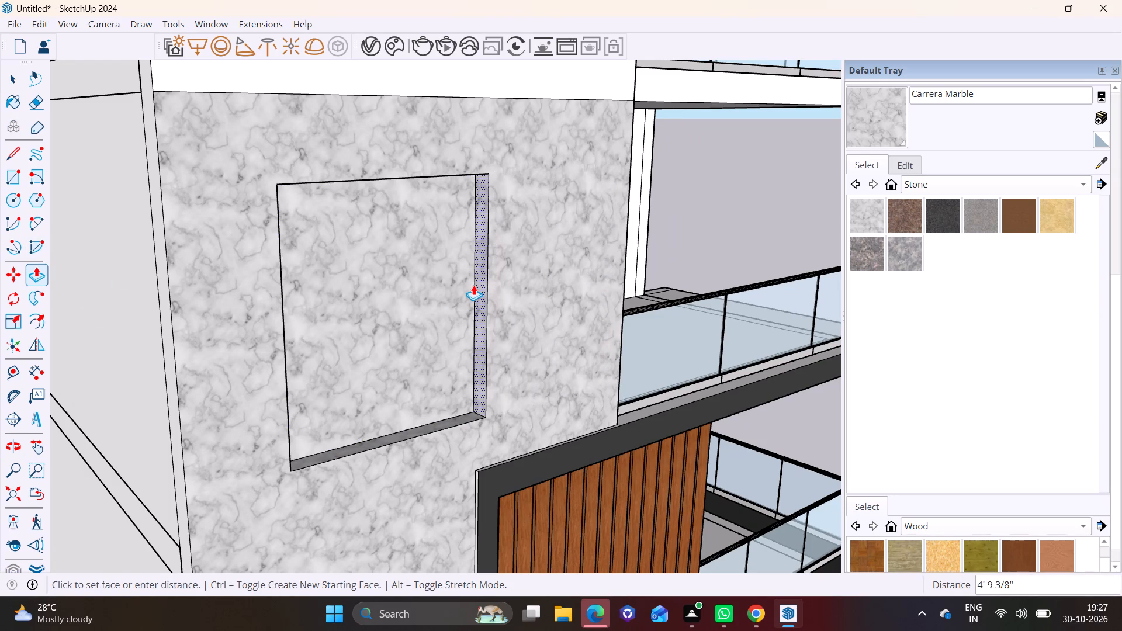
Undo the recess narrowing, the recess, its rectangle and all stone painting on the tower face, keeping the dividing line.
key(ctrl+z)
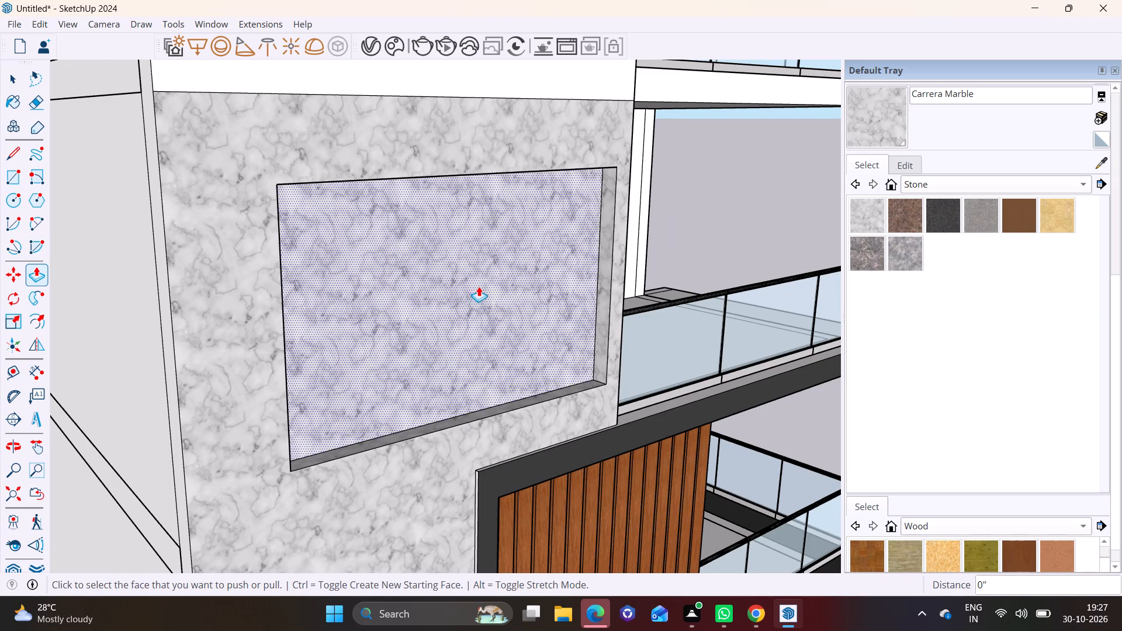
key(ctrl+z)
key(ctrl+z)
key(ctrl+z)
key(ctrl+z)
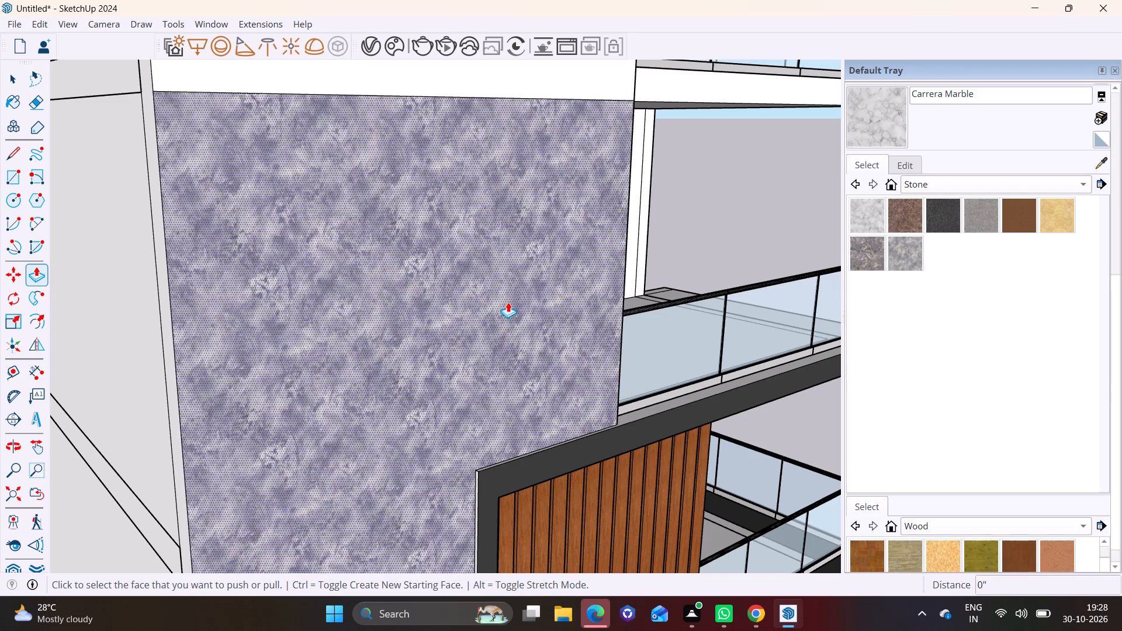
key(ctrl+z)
Draw a window rectangle about 8' 9" by 6' 7" on the tower's front face, above the slatted frame and below the dividing line.
middle_drag(699, 249, 572, 268)
scroll(699, 249, up, 1)
key(space)
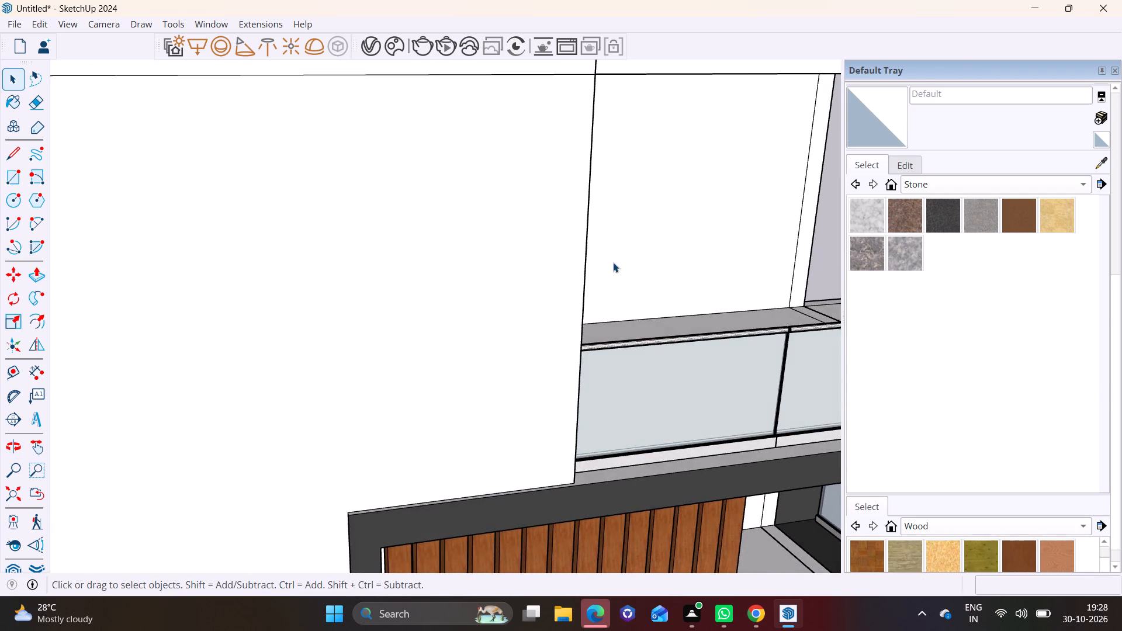
scroll(614, 262, down, 6)
middle_drag(517, 300, 461, 223)
scroll(478, 233, up, 2)
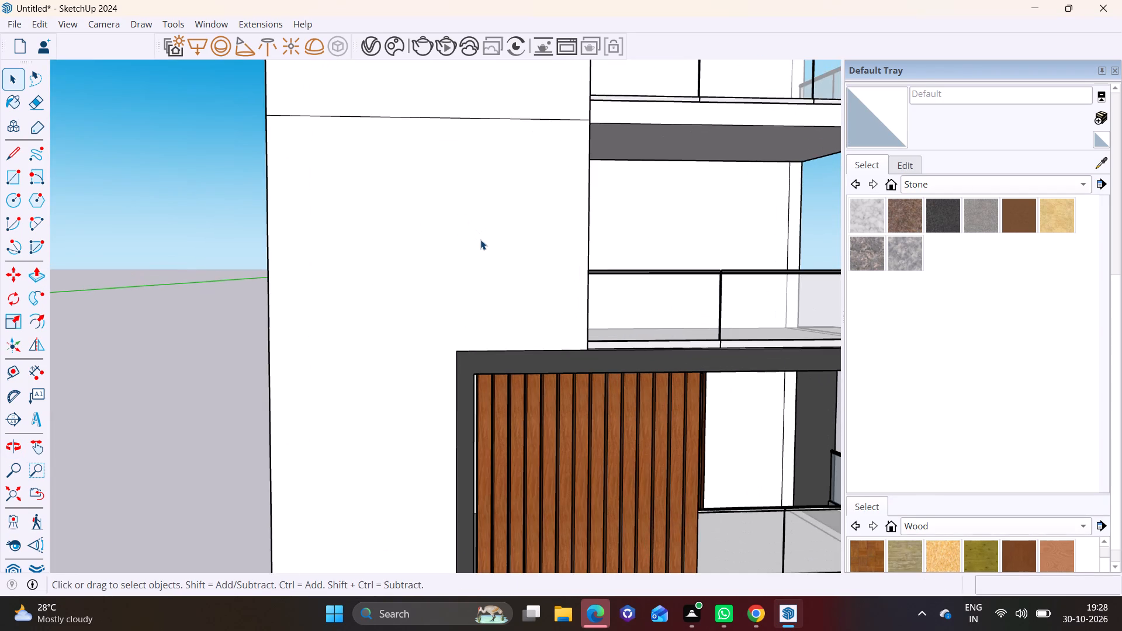
shift+middle_drag(480, 240, 483, 269)
scroll(483, 269, up, 3)
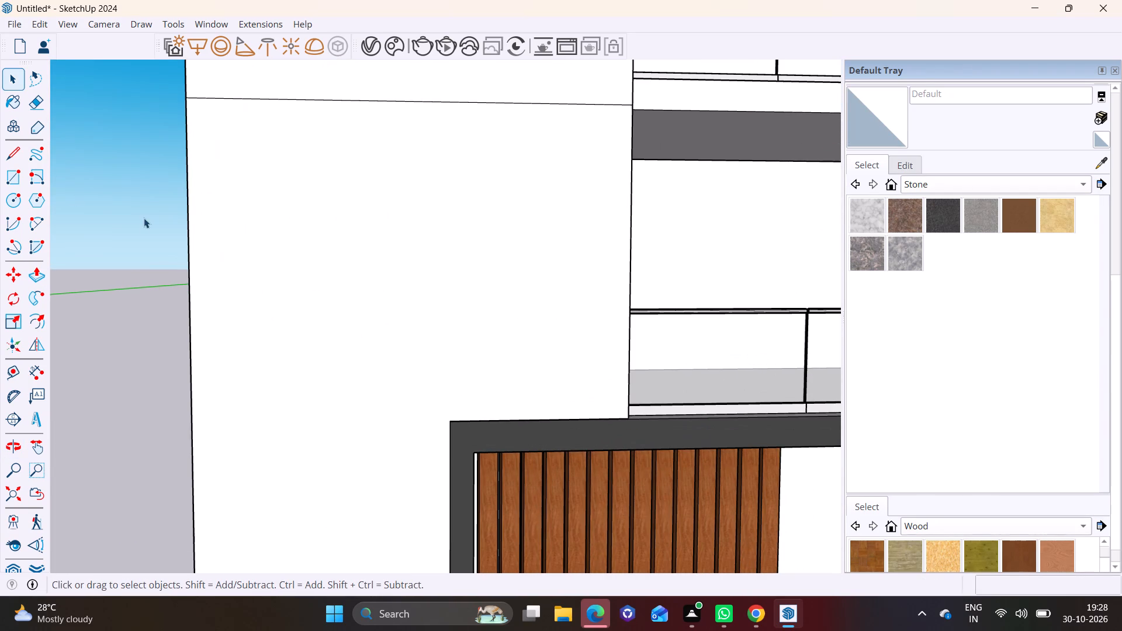
click(21, 169)
shift+middle_drag(296, 265, 258, 279)
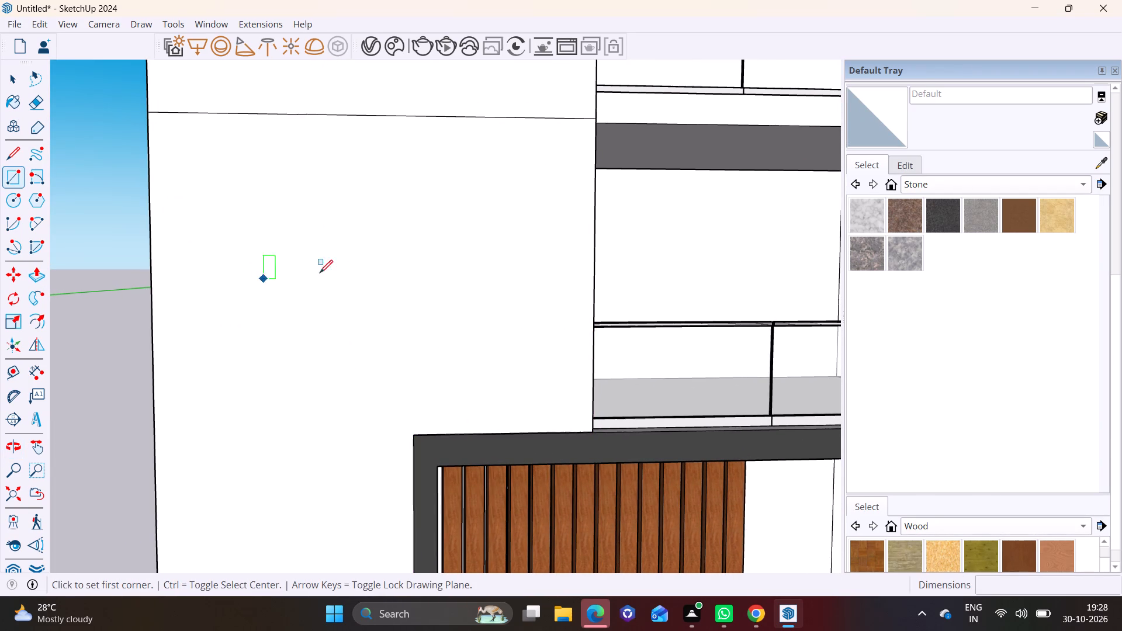
click(563, 163)
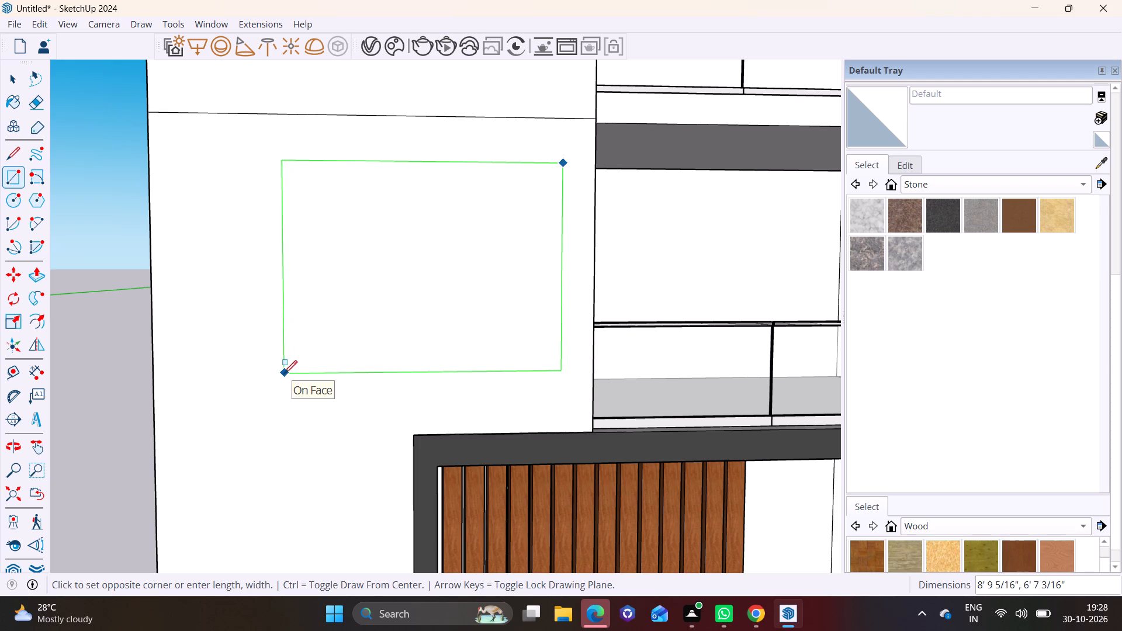
click(284, 373)
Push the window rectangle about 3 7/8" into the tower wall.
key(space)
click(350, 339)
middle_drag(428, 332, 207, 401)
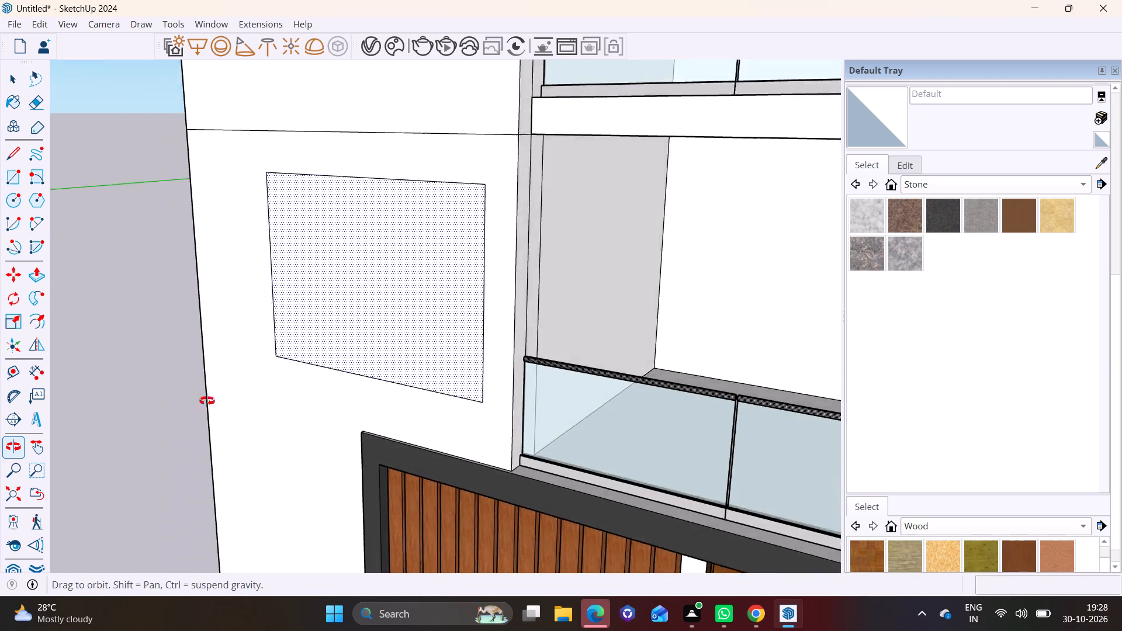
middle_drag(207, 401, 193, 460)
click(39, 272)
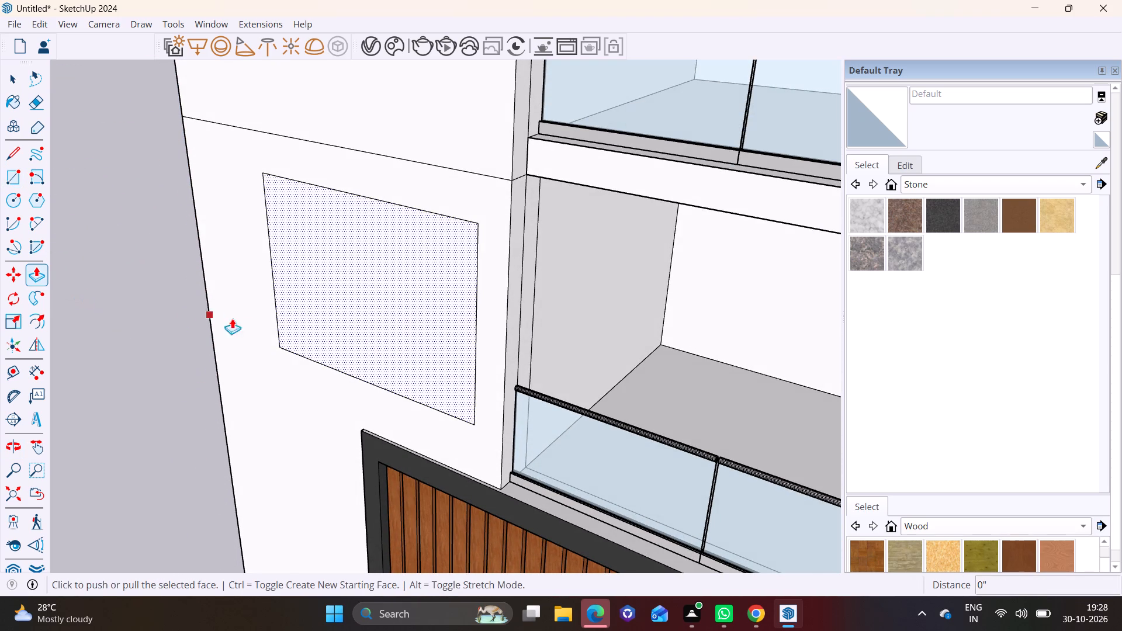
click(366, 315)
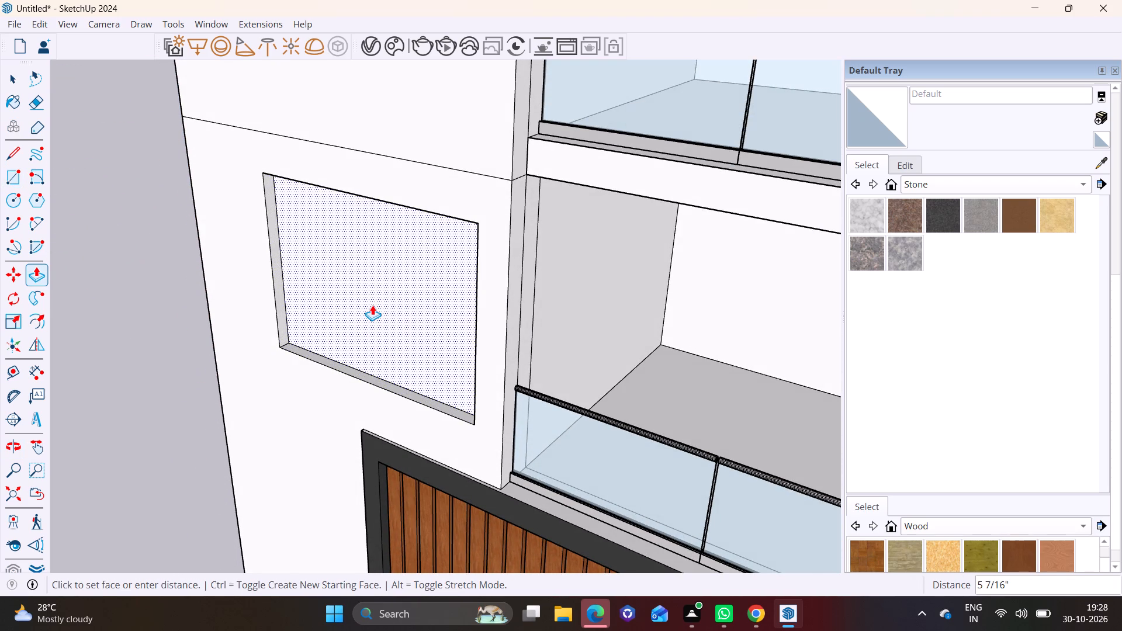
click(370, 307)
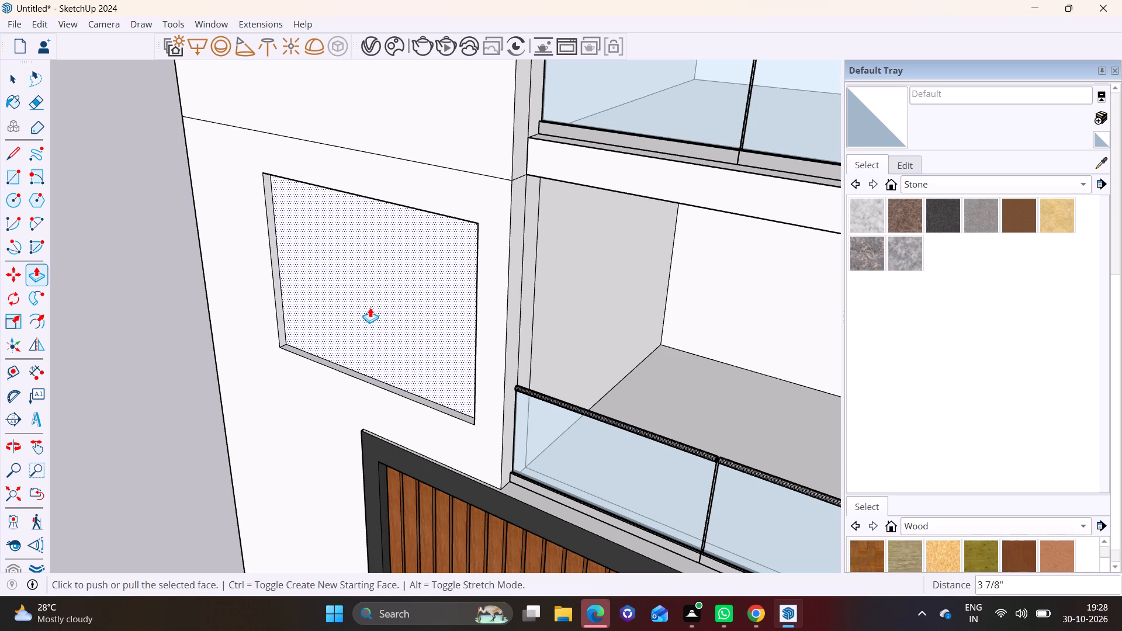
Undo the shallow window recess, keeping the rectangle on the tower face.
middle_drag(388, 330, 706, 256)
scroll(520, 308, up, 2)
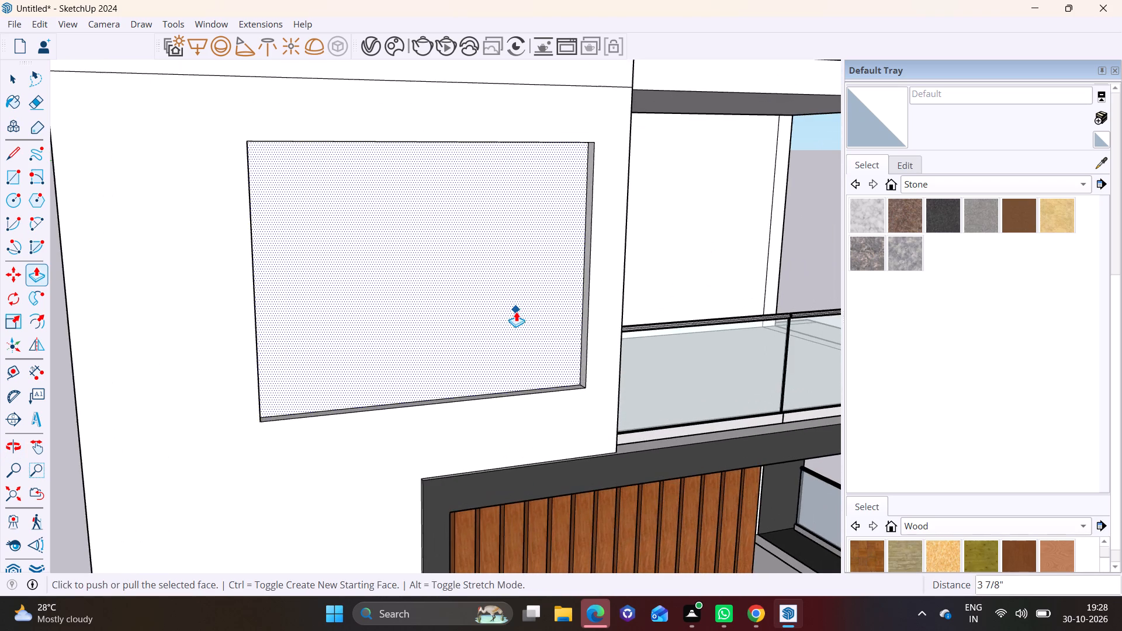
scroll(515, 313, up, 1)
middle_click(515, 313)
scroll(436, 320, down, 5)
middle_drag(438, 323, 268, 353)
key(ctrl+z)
Pull the window rectangle about 8 9/16" out from the tower face to form a projecting block.
middle_drag(288, 314, 191, 322)
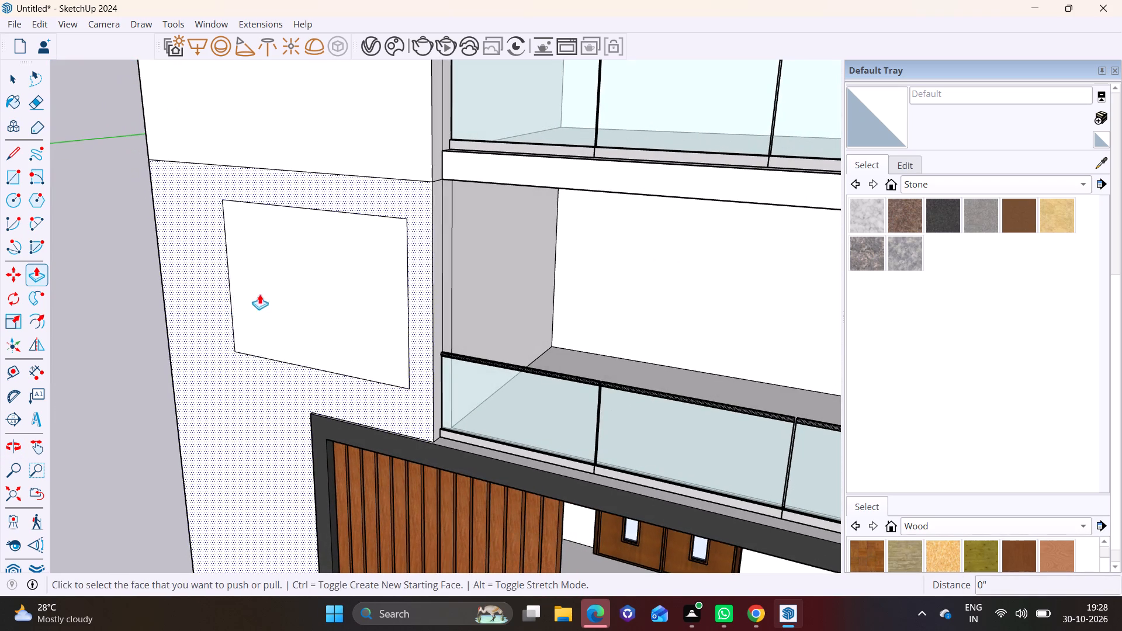
click(275, 287)
click(265, 293)
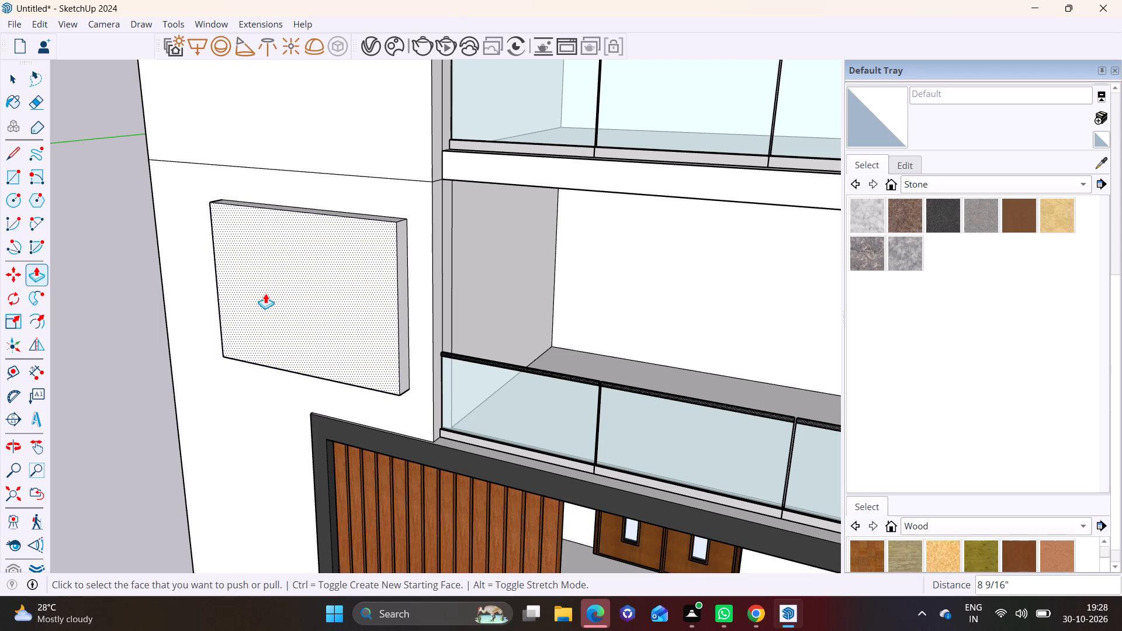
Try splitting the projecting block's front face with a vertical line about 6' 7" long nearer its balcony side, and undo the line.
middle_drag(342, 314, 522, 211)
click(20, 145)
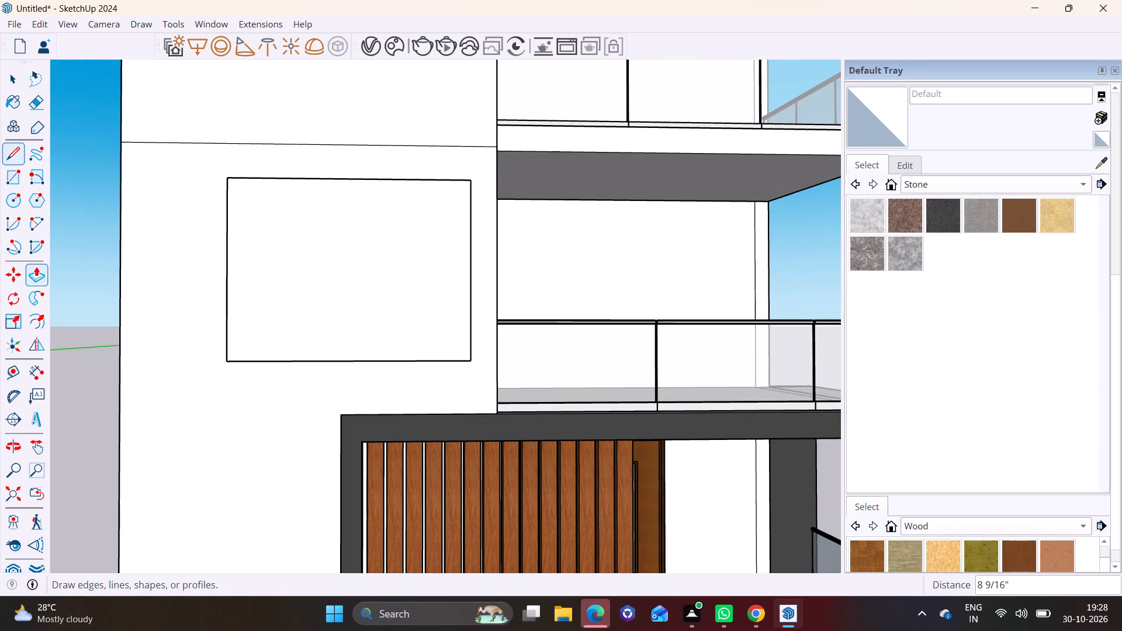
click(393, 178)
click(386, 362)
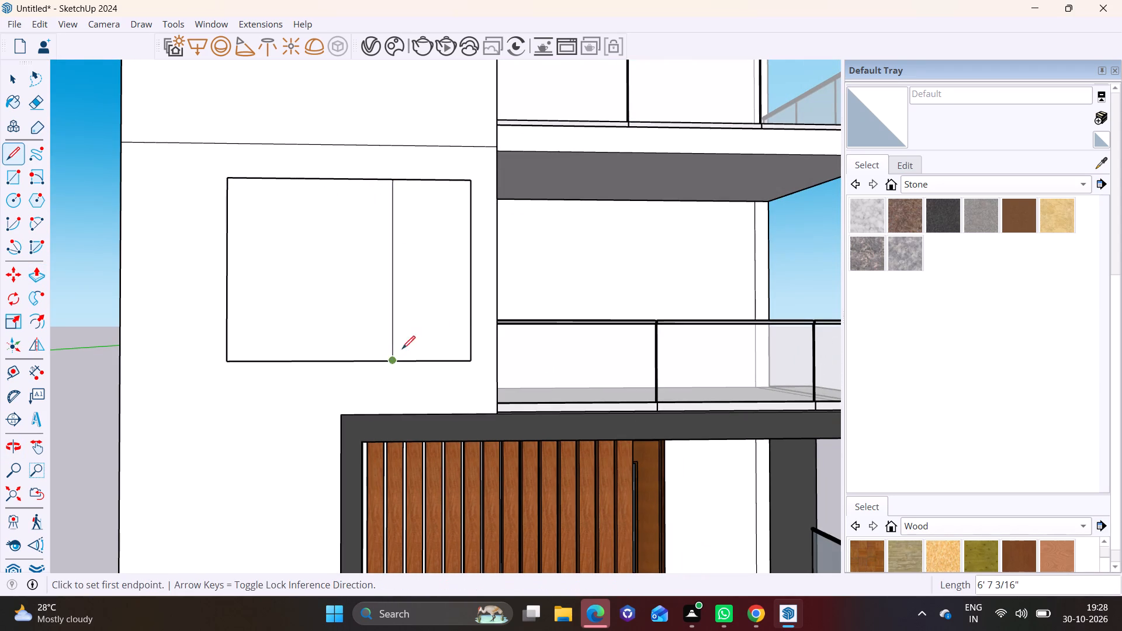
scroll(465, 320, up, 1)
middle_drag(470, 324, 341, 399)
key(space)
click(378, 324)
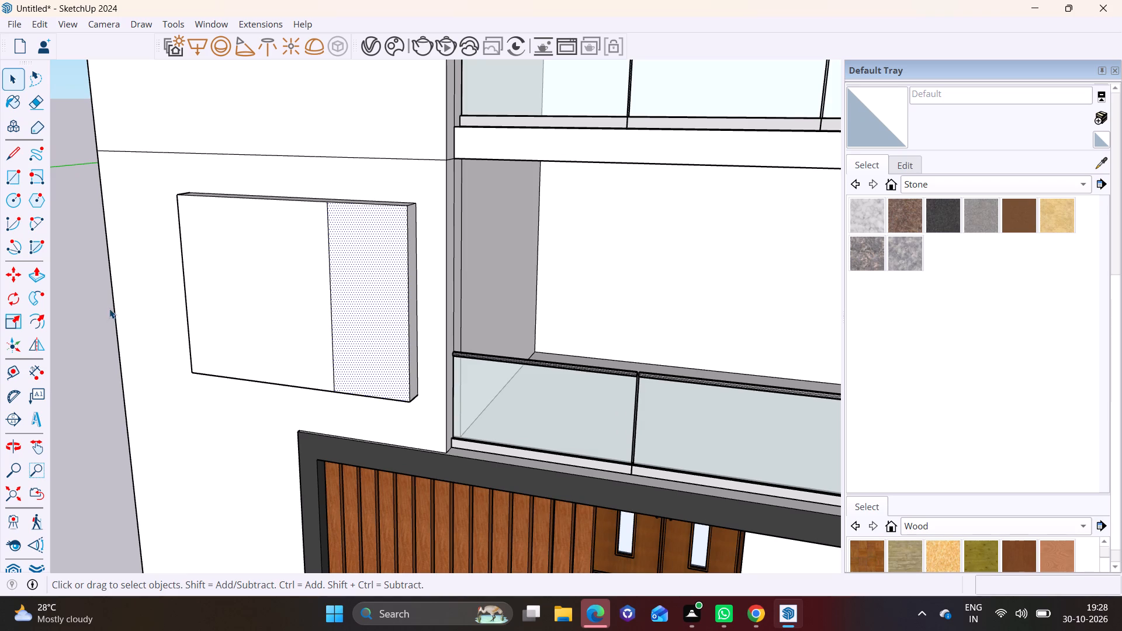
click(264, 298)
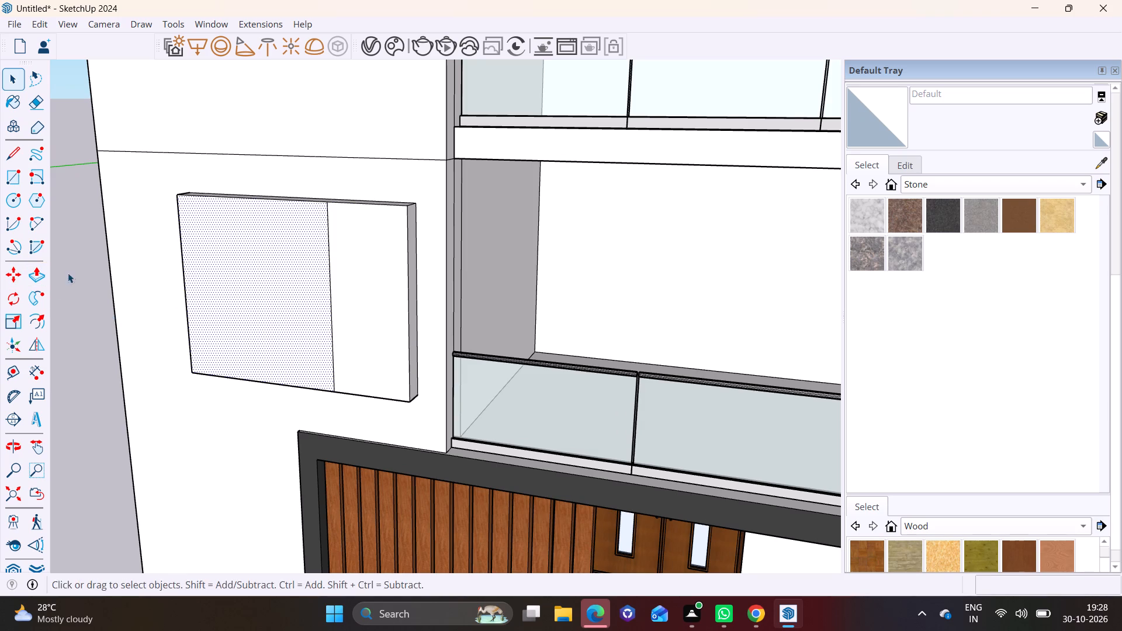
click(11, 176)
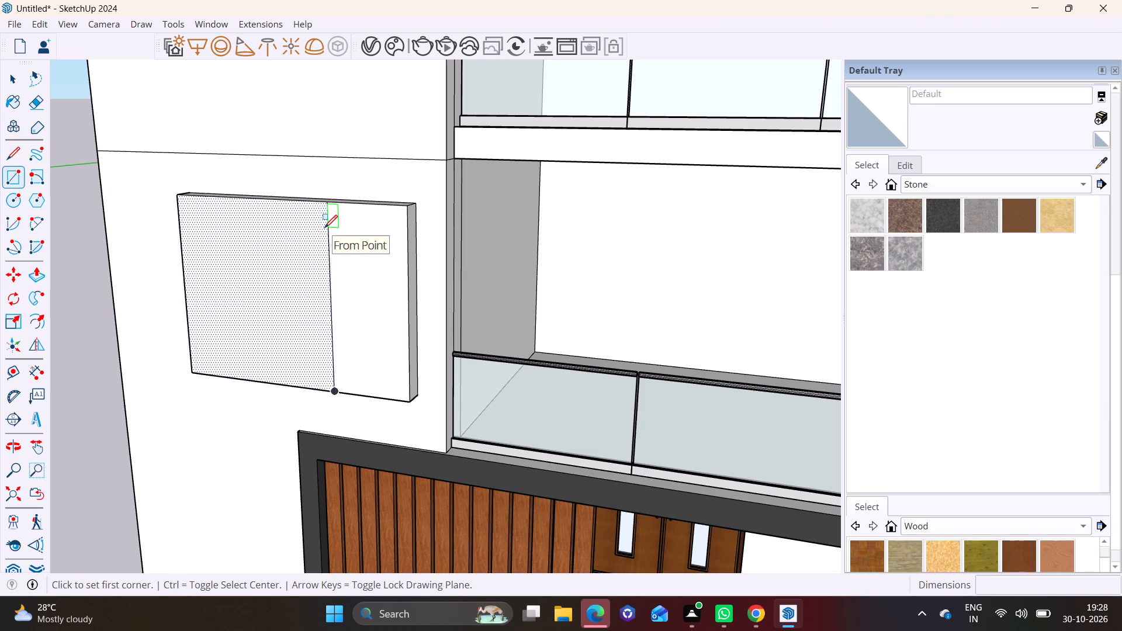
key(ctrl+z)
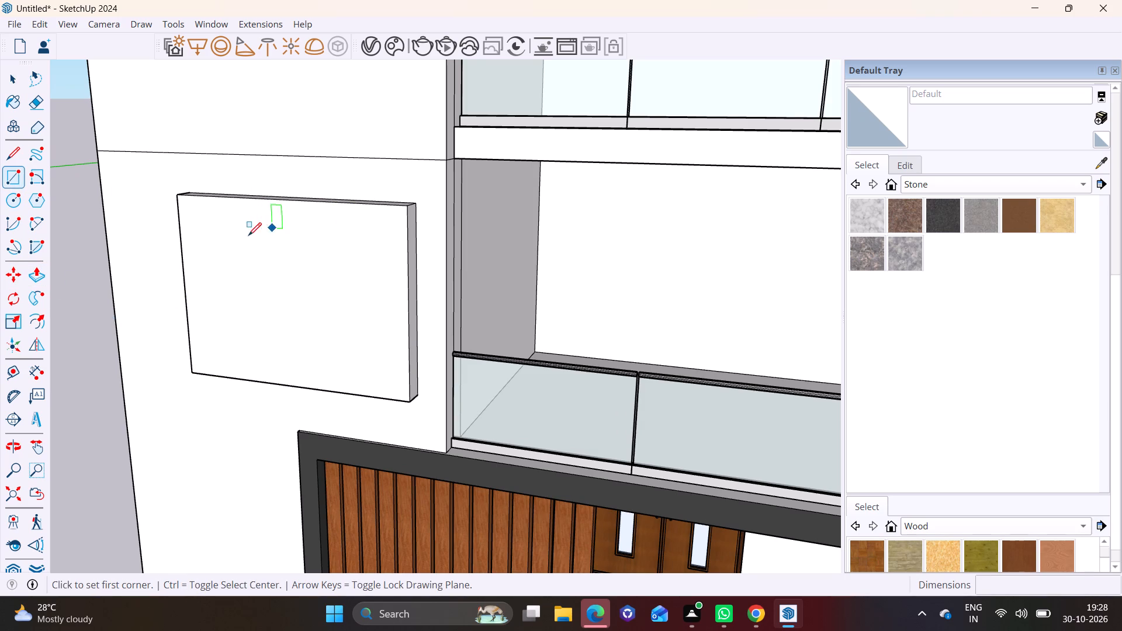
Draw a rectangle about 5' 6" by 5' 9" on the block's front face, near its outer side and away from the balcony.
click(191, 213)
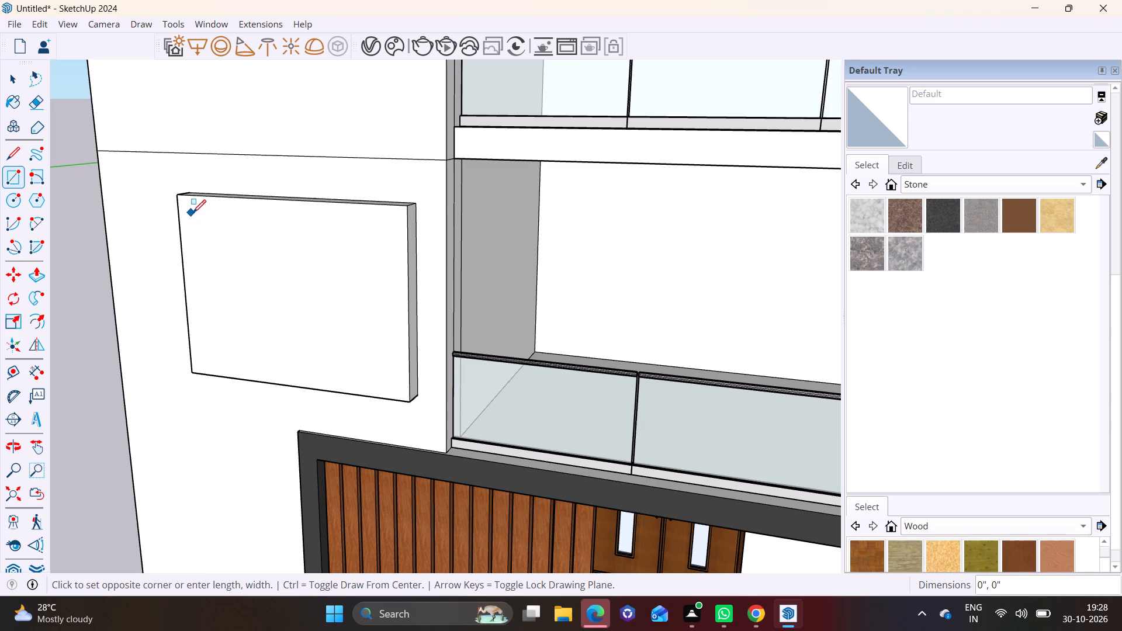
click(338, 386)
key(space)
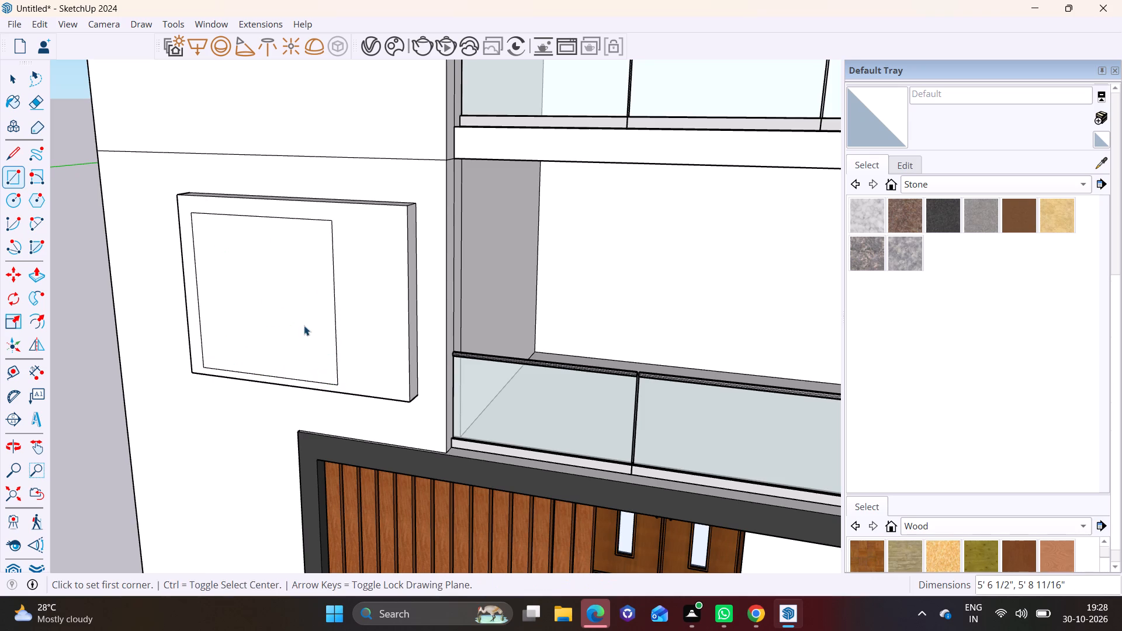
Push the new inner rectangle slightly into the projecting block to form the window recess.
click(304, 325)
click(35, 275)
click(252, 300)
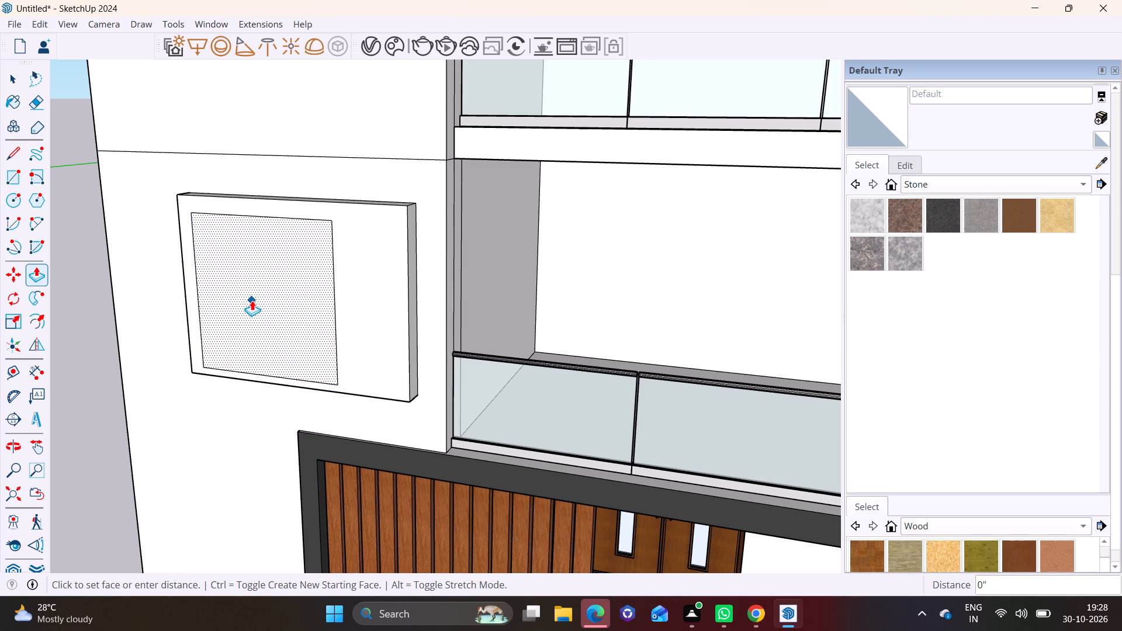
click(260, 291)
key(space)
Paint the tower's front face around the window block, below the dividing line, with Carrera Marble.
scroll(219, 315, down, 6)
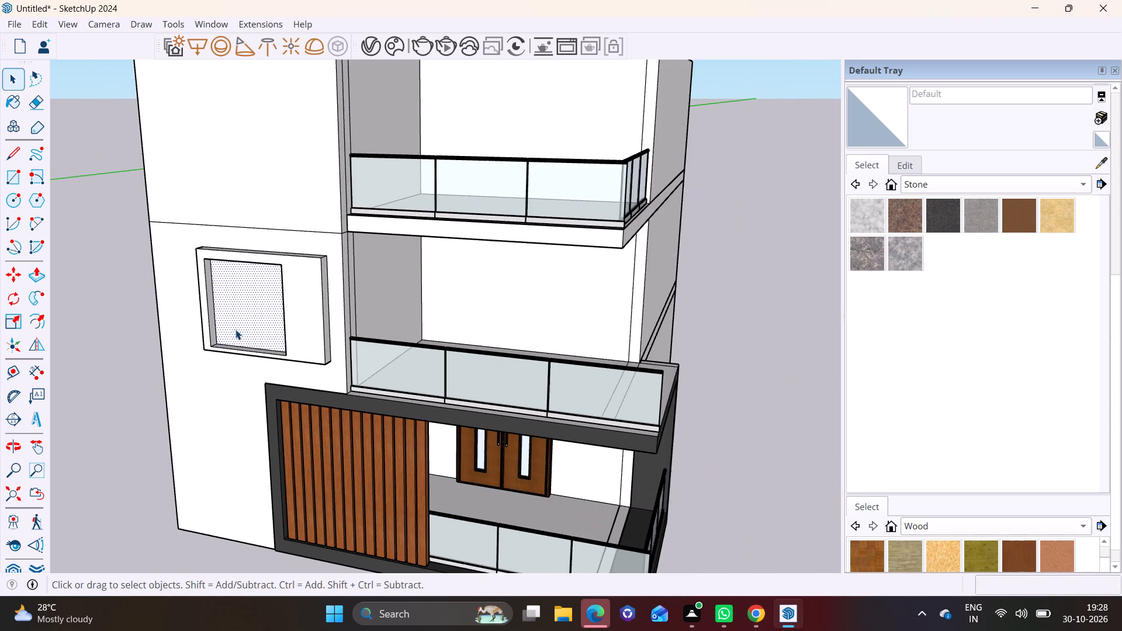
middle_drag(255, 324, 372, 282)
click(868, 212)
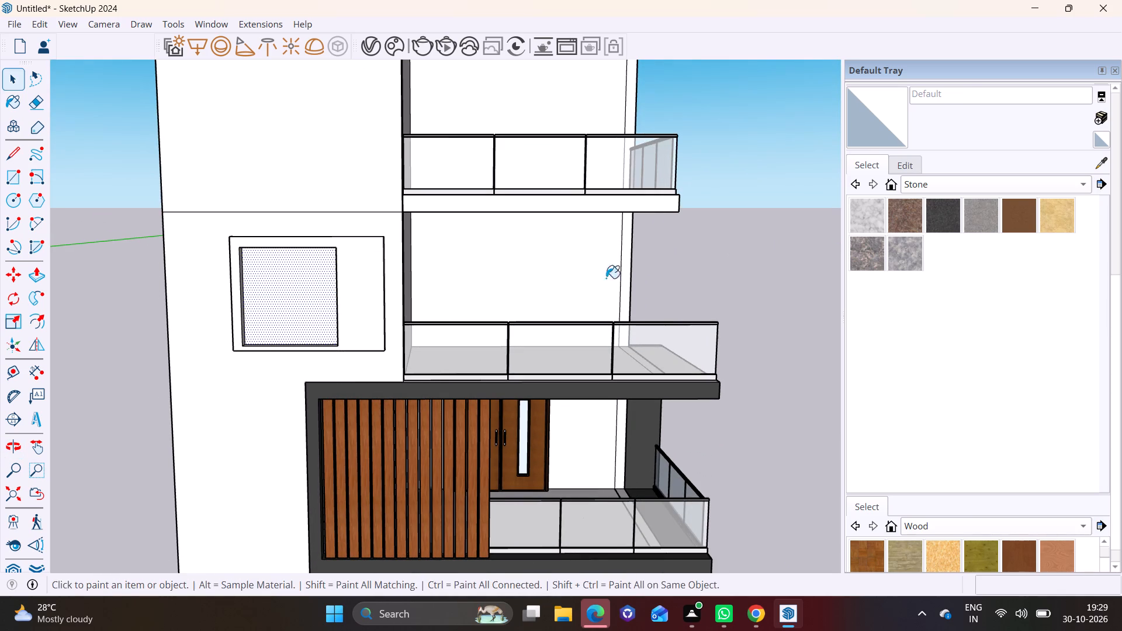
click(193, 358)
key(space)
click(114, 350)
Search 3D Warehouse models for "window".
scroll(113, 350, down, 2)
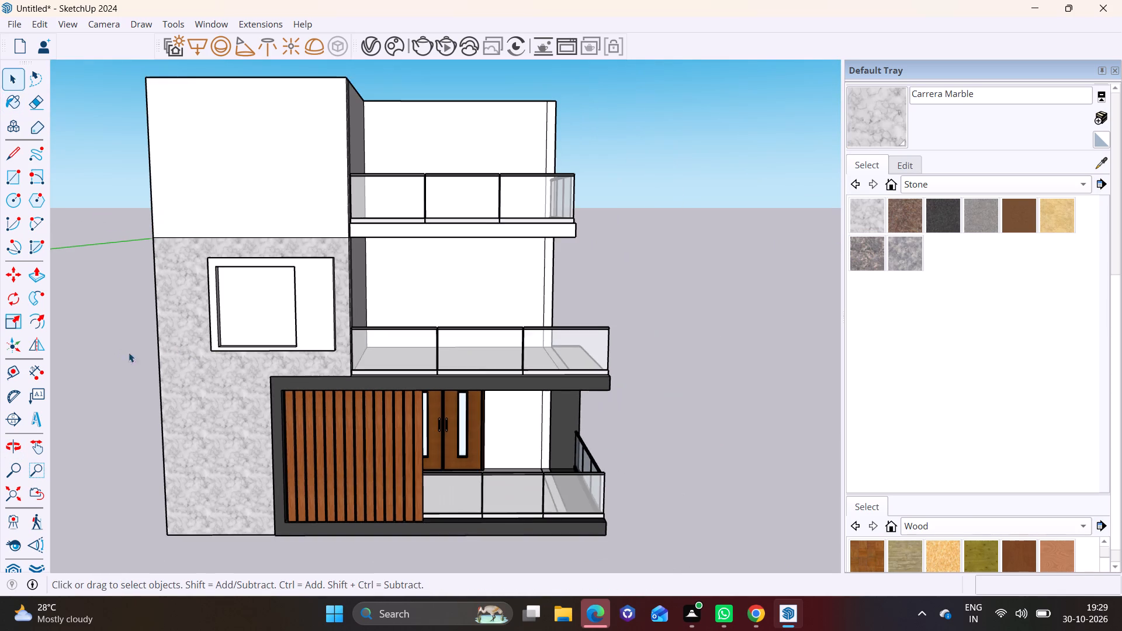
shift+middle_drag(188, 352, 175, 448)
middle_drag(213, 359, 238, 345)
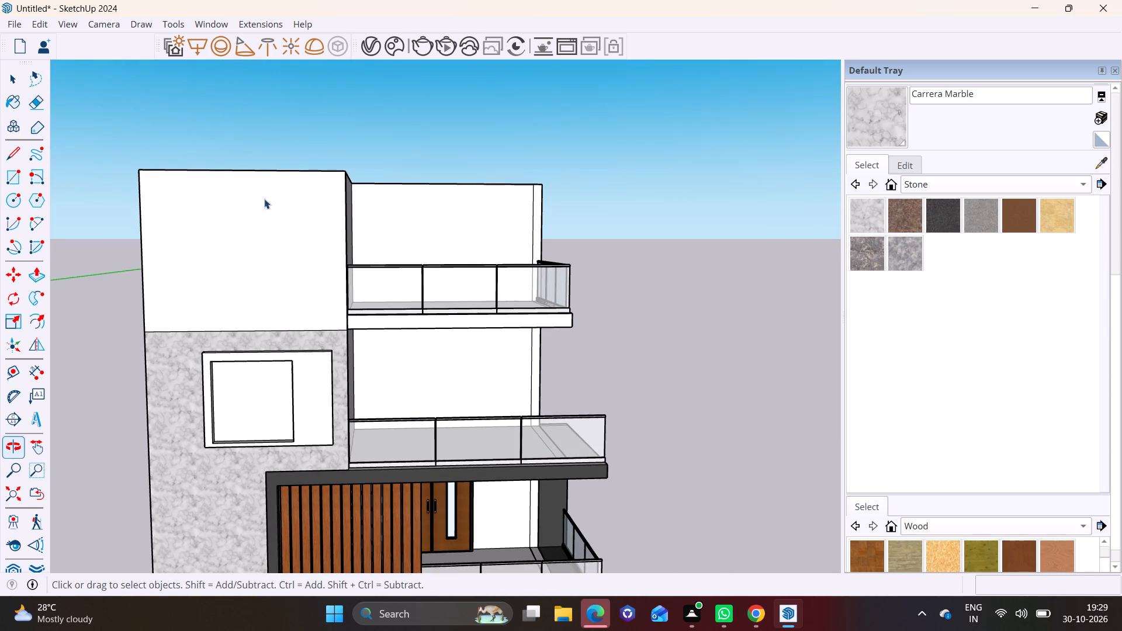
click(209, 25)
click(231, 132)
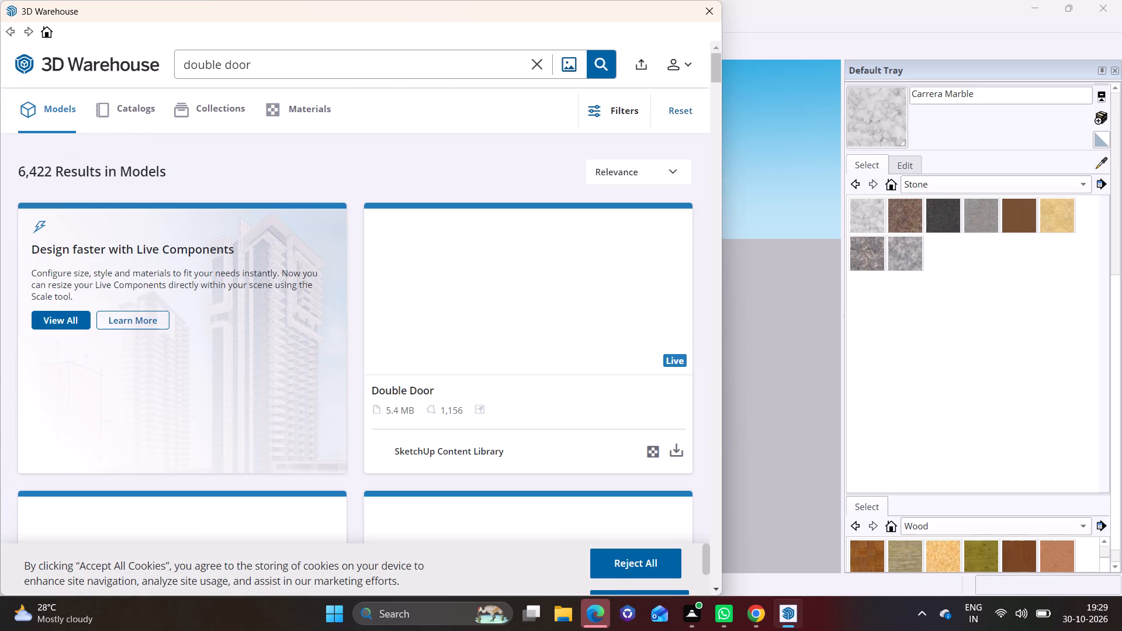
click(540, 68)
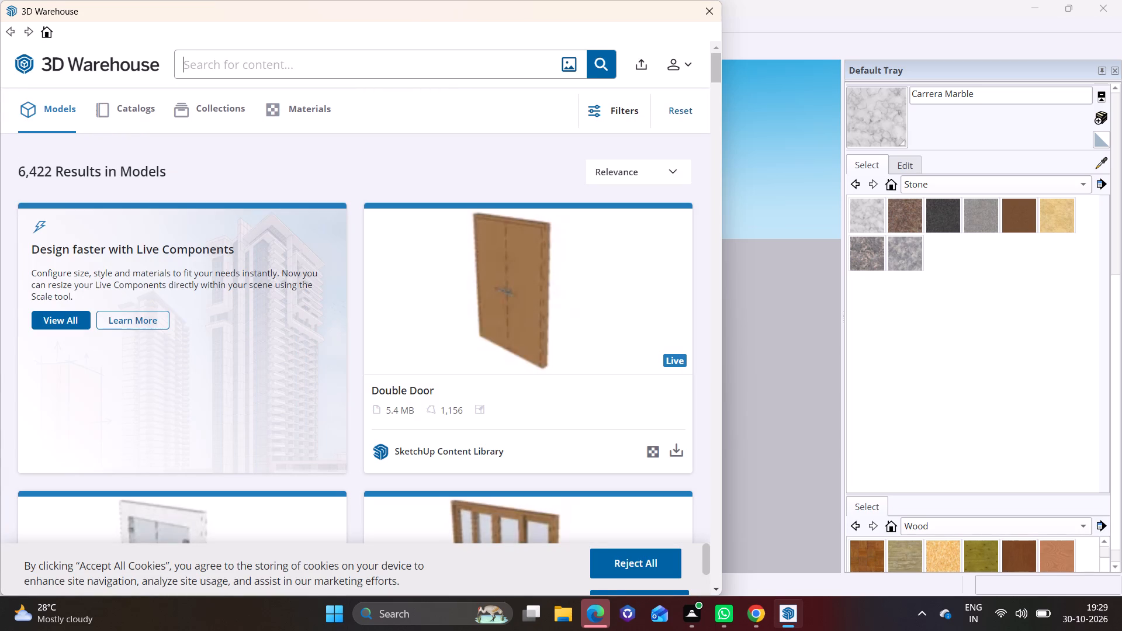
text(win)
text(dow)
key(Return)
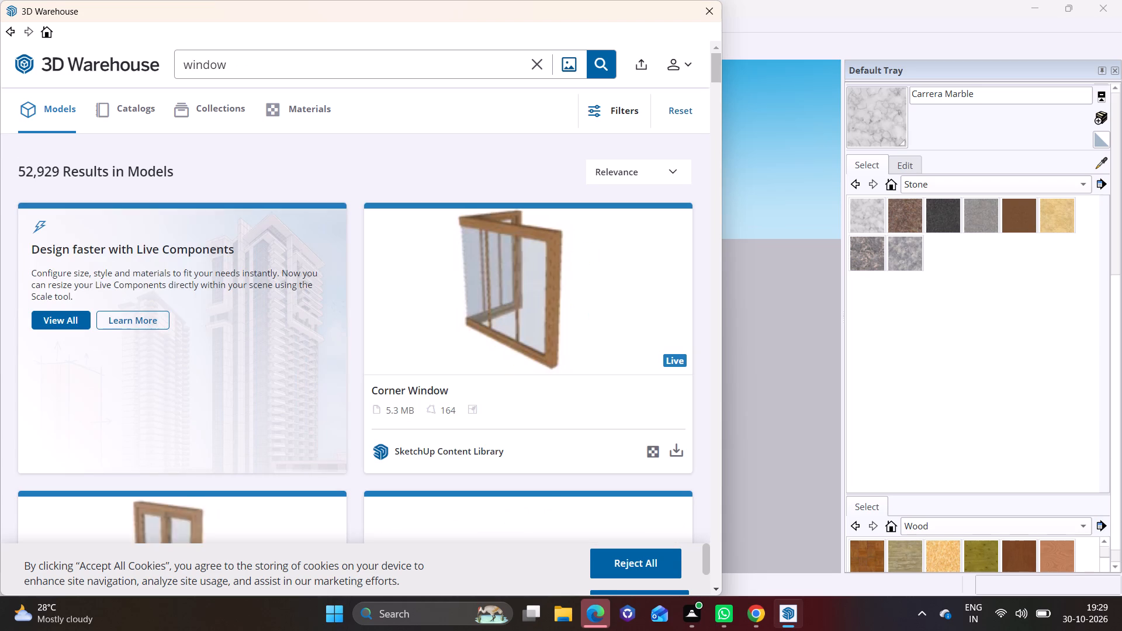
Browse the window search results for a simple two-pane window that suits the recess.
double_click(718, 587)
click(718, 587)
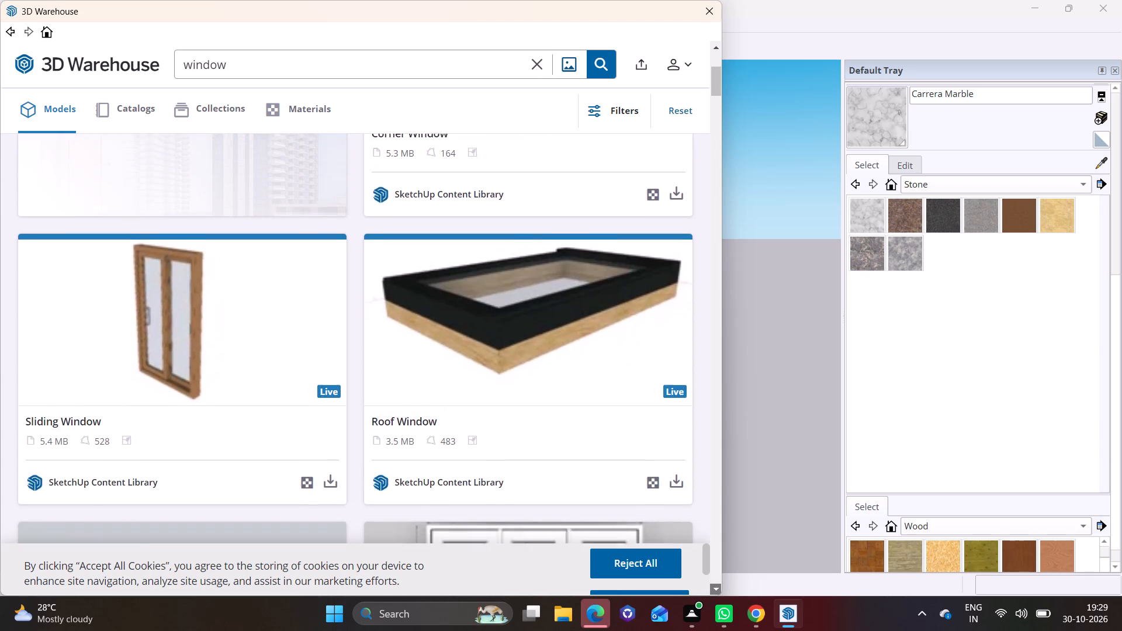
click(718, 587)
click(718, 587)
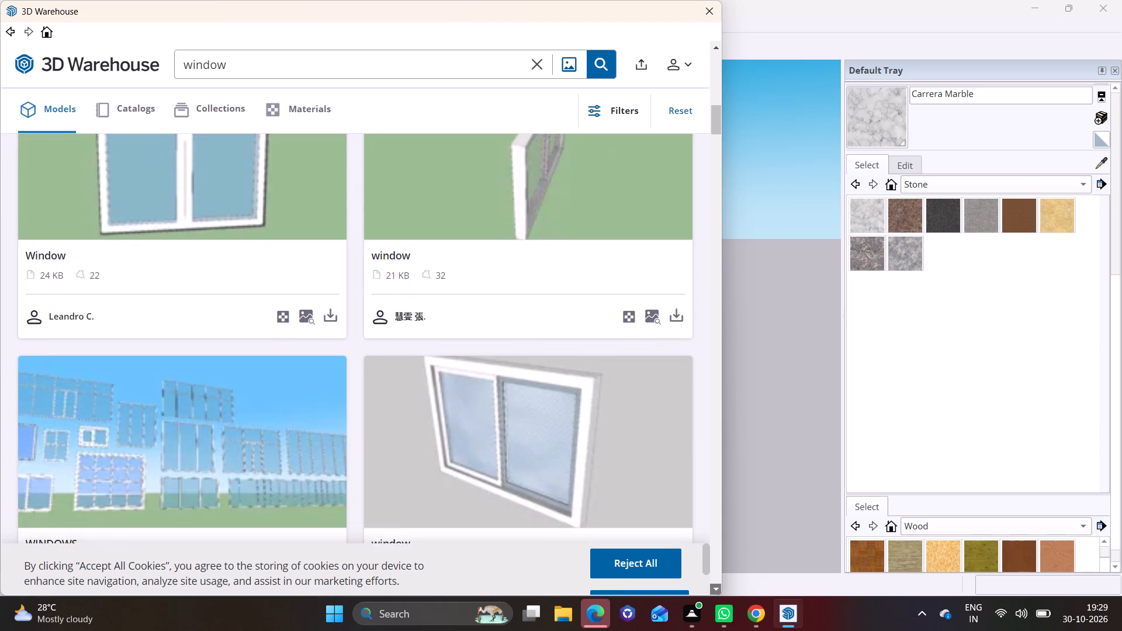
click(718, 587)
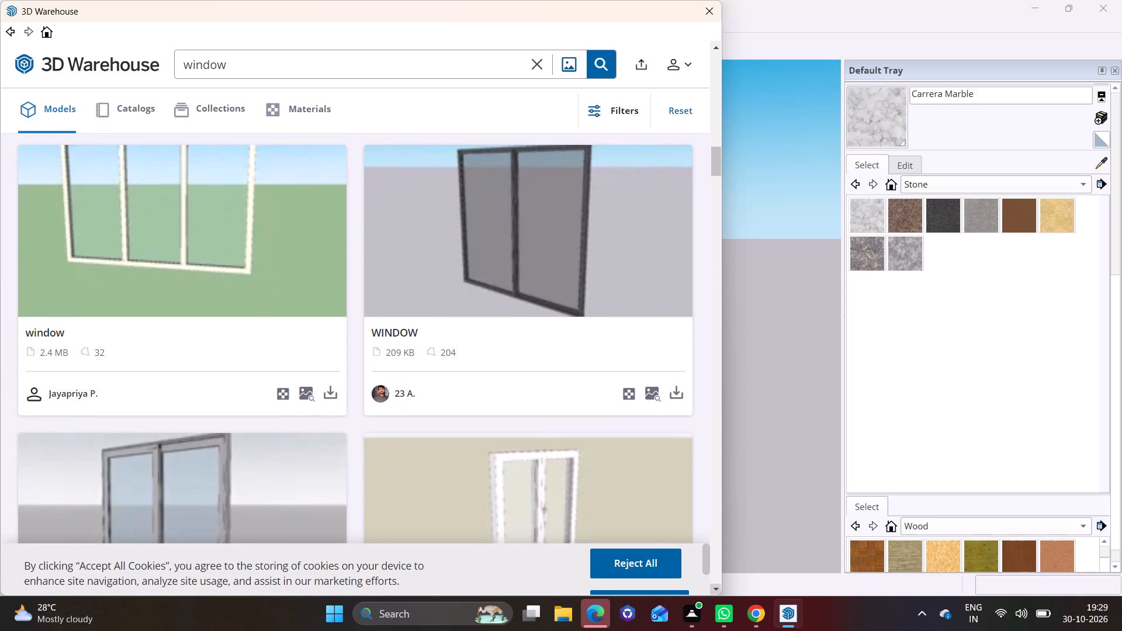
click(718, 587)
click(718, 587)
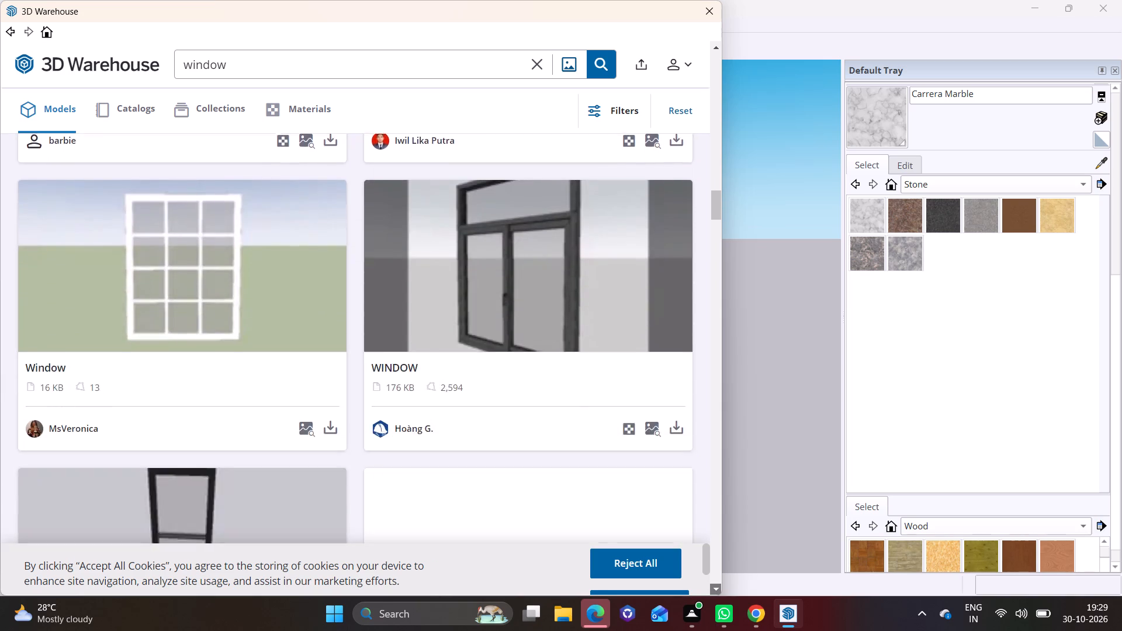
click(718, 587)
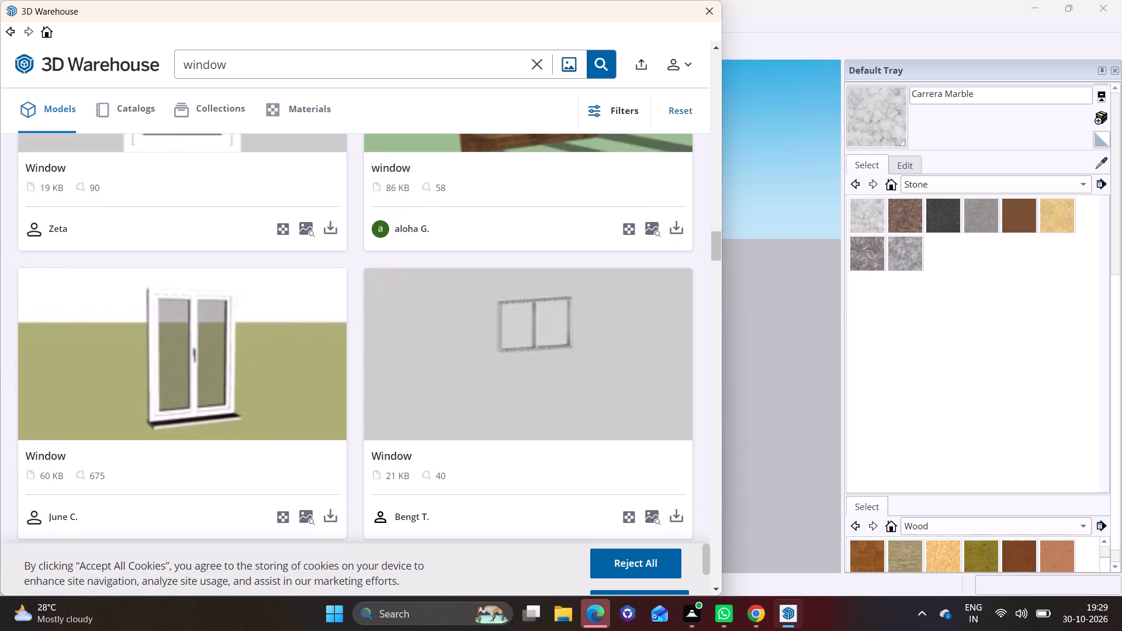
click(716, 46)
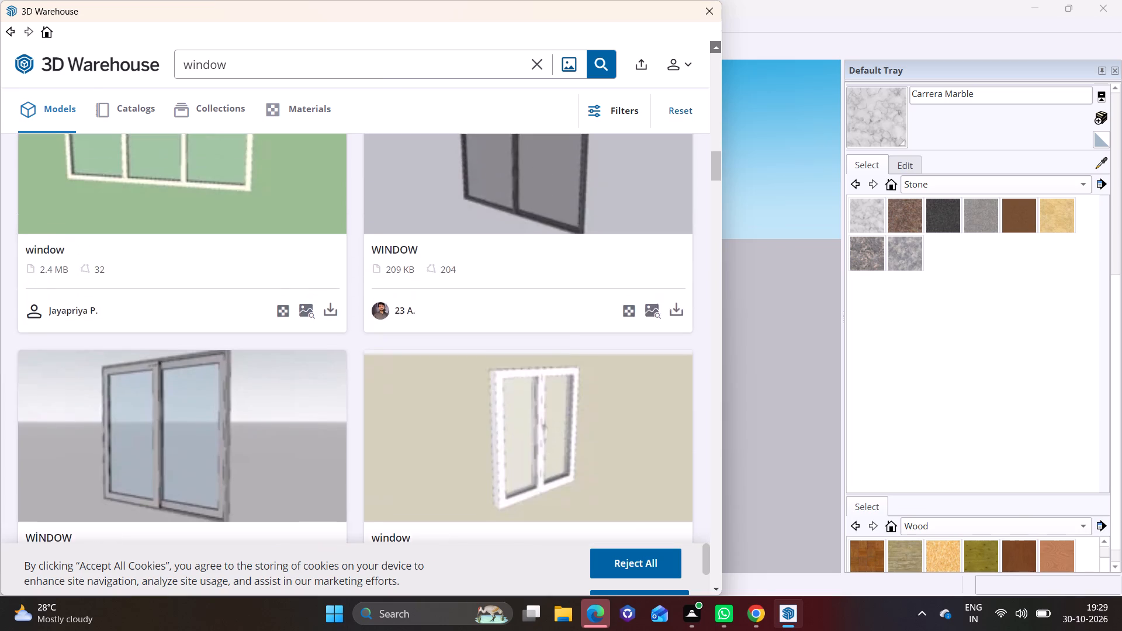
click(716, 46)
click(716, 46)
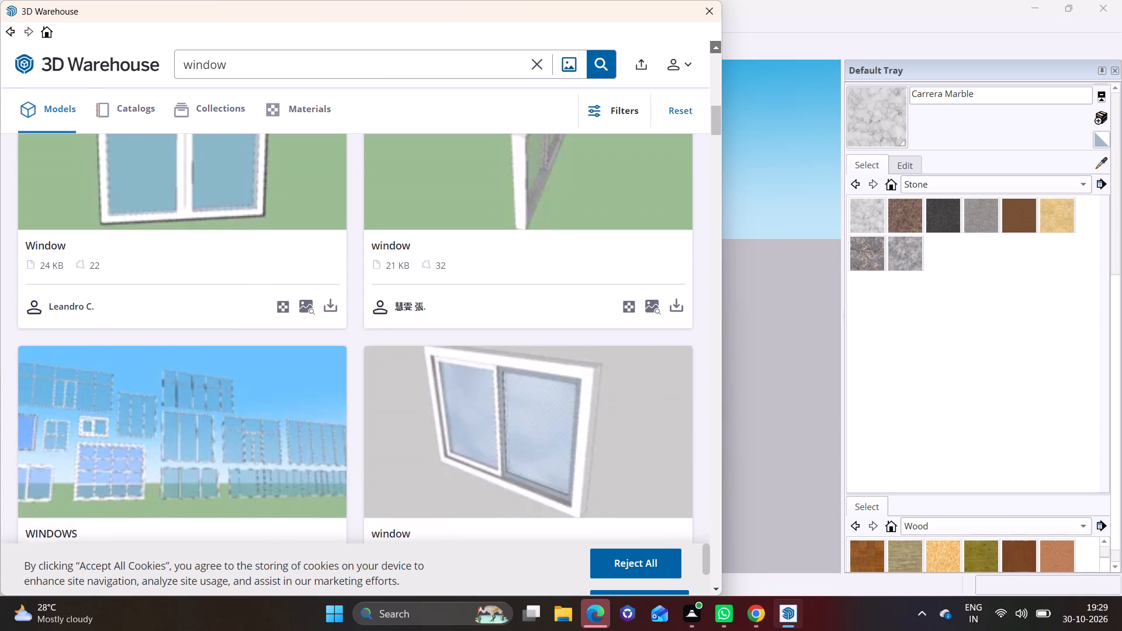
click(716, 46)
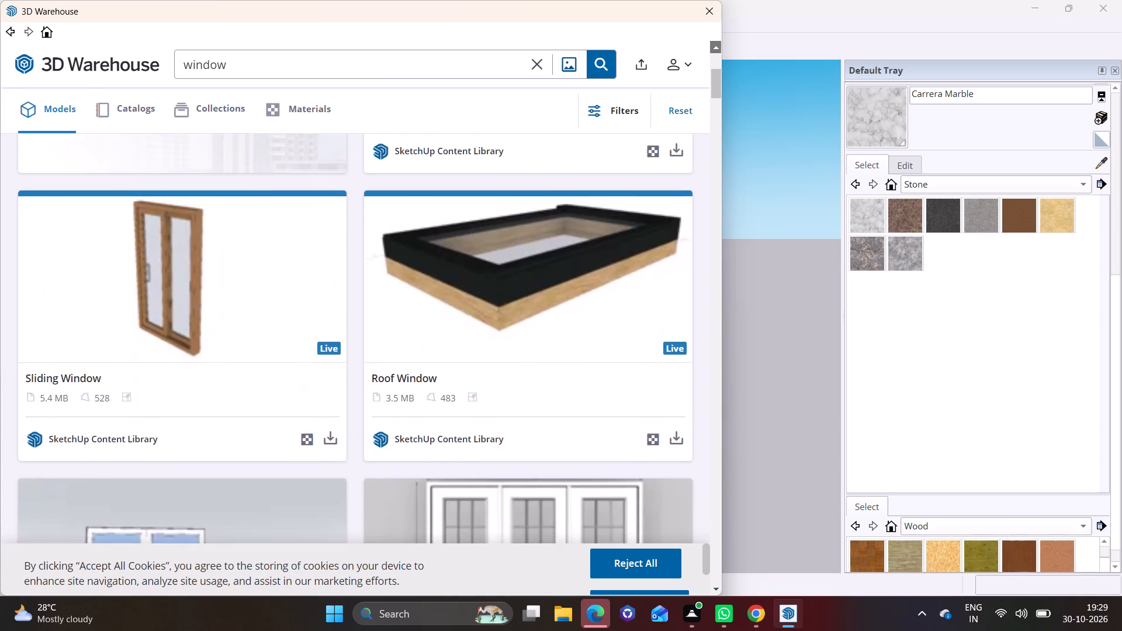
click(716, 46)
click(716, 590)
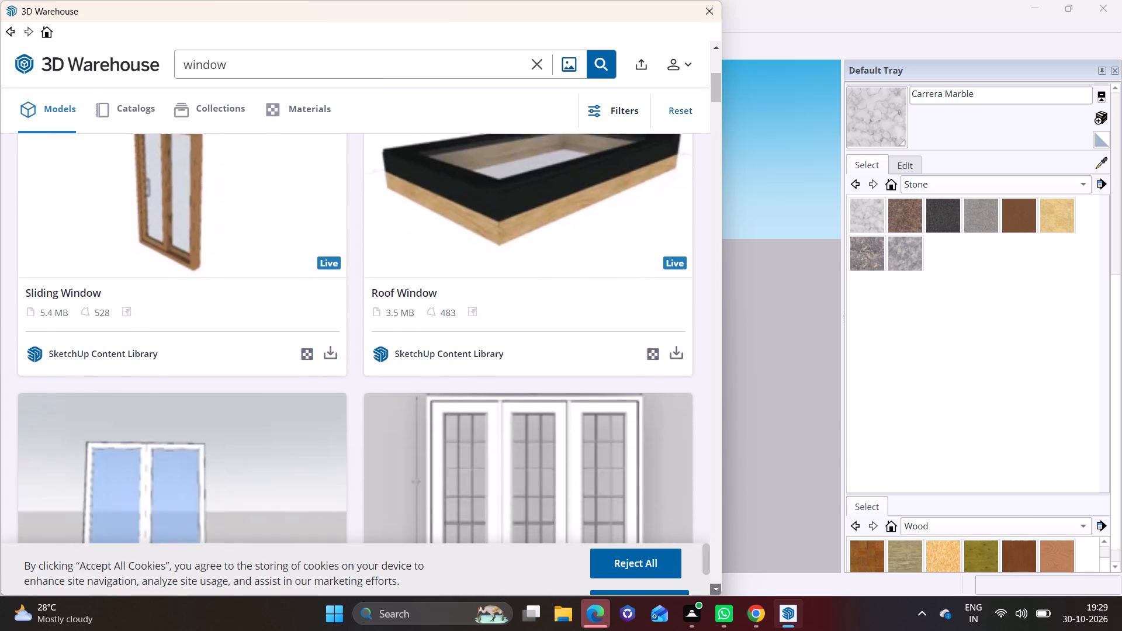
Load the white-framed two-pane "Window" model (24 KB) directly into the model and place it in the tower block's recess.
click(331, 474)
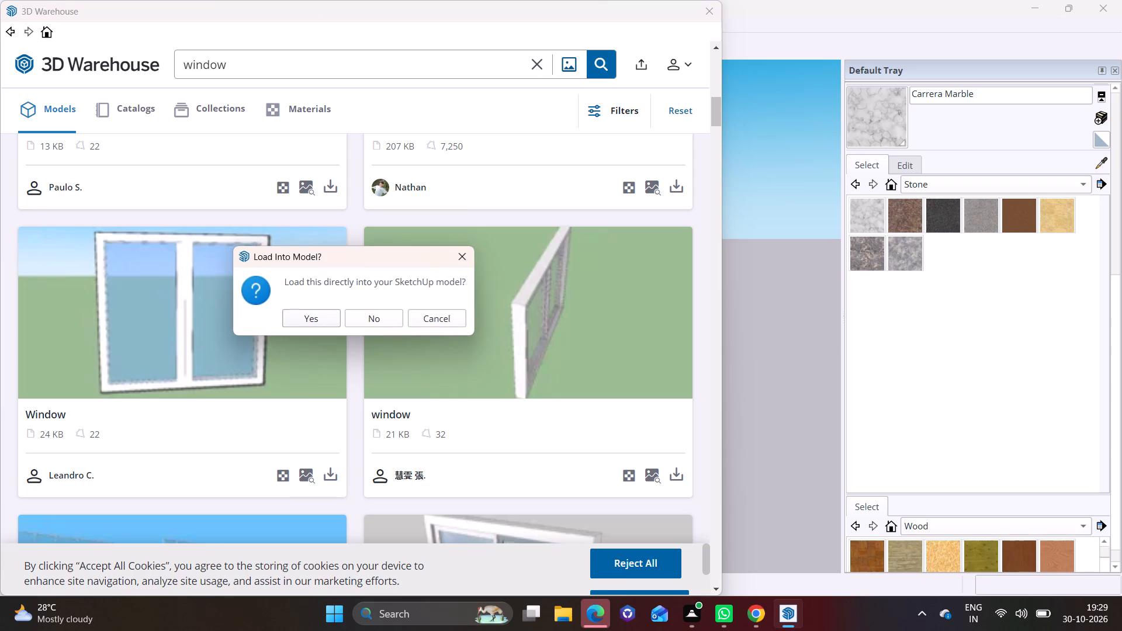
click(313, 311)
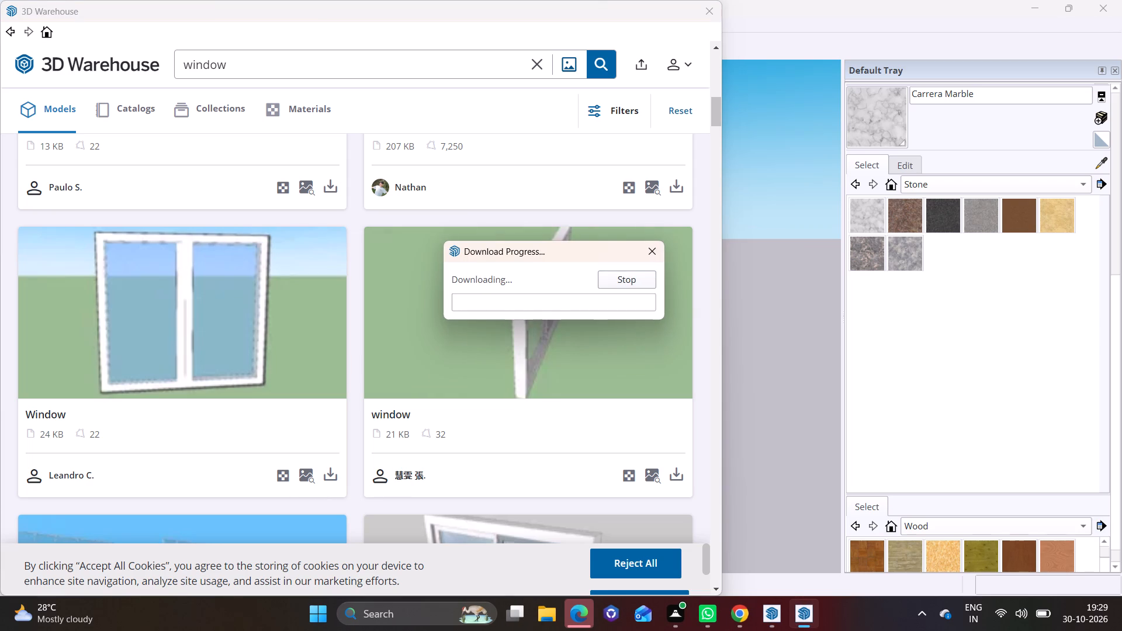
scroll(230, 303, up, 3)
middle_drag(229, 299, 184, 311)
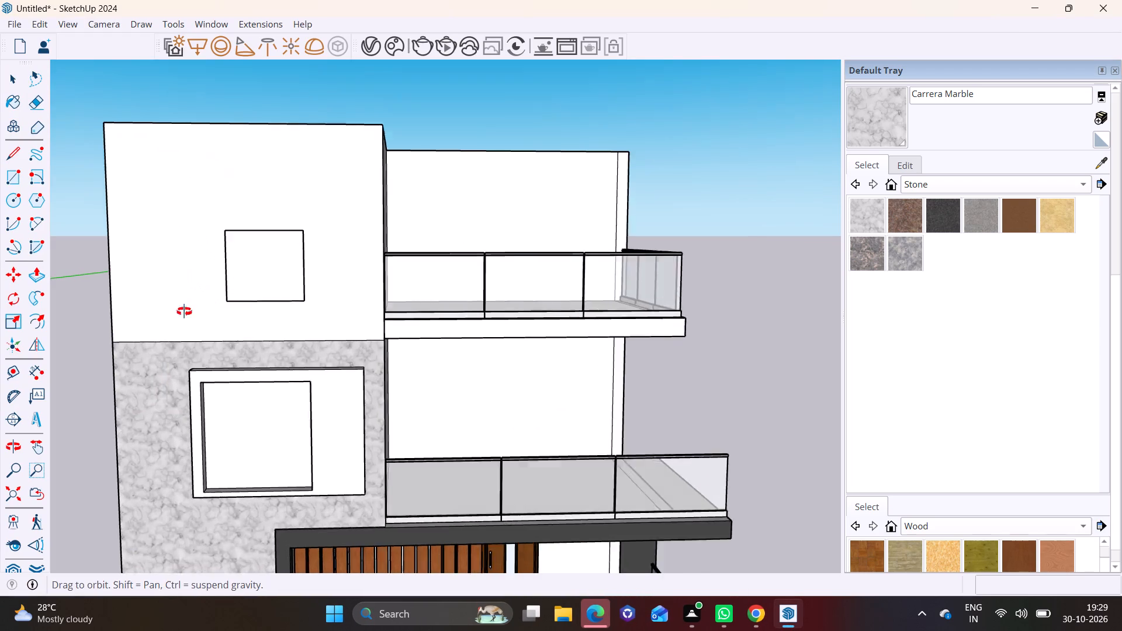
middle_drag(184, 311, 52, 360)
scroll(193, 439, up, 4)
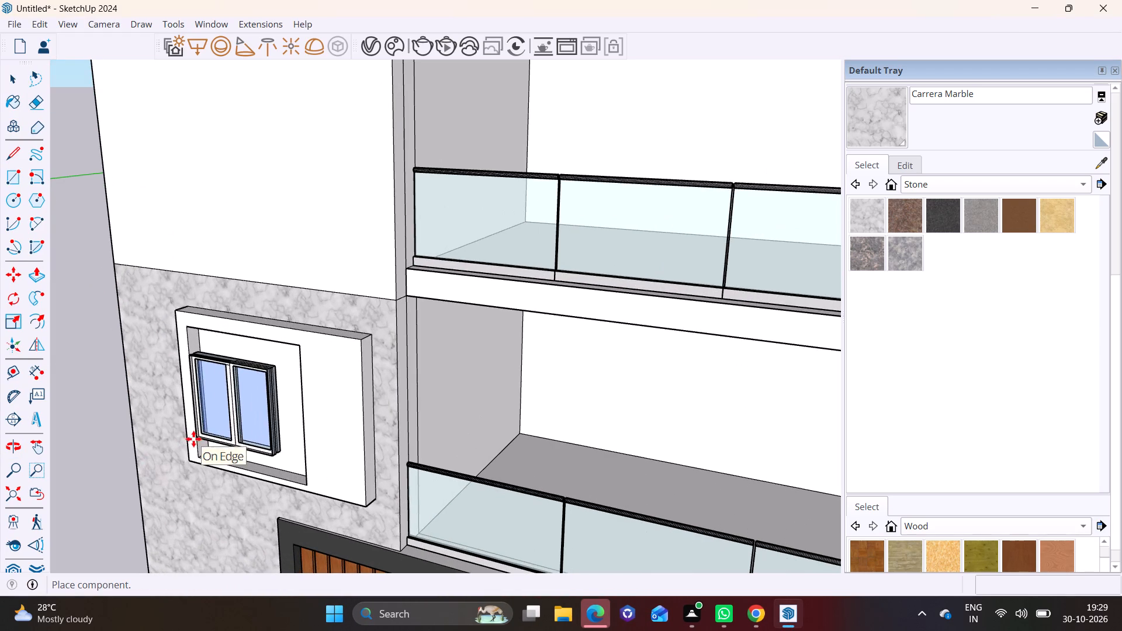
click(198, 422)
Scale the placed window along red by about 1.41 so its width reaches the recess's far side.
middle_drag(206, 410, 265, 352)
scroll(258, 375, up, 6)
click(7, 323)
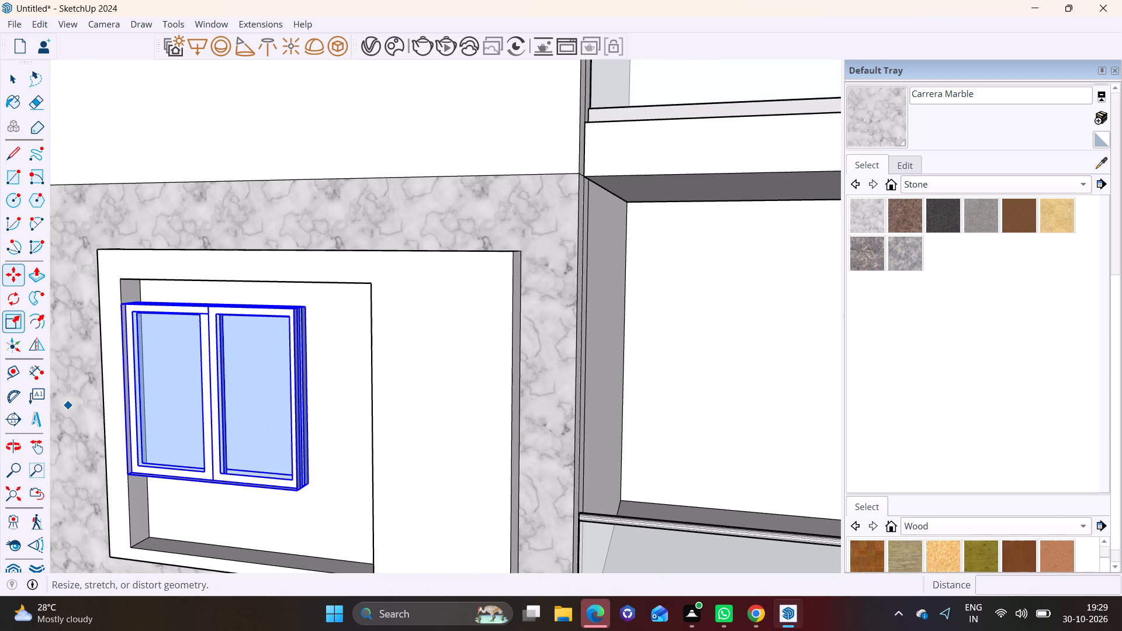
middle_drag(362, 471, 291, 483)
scroll(297, 415, up, 3)
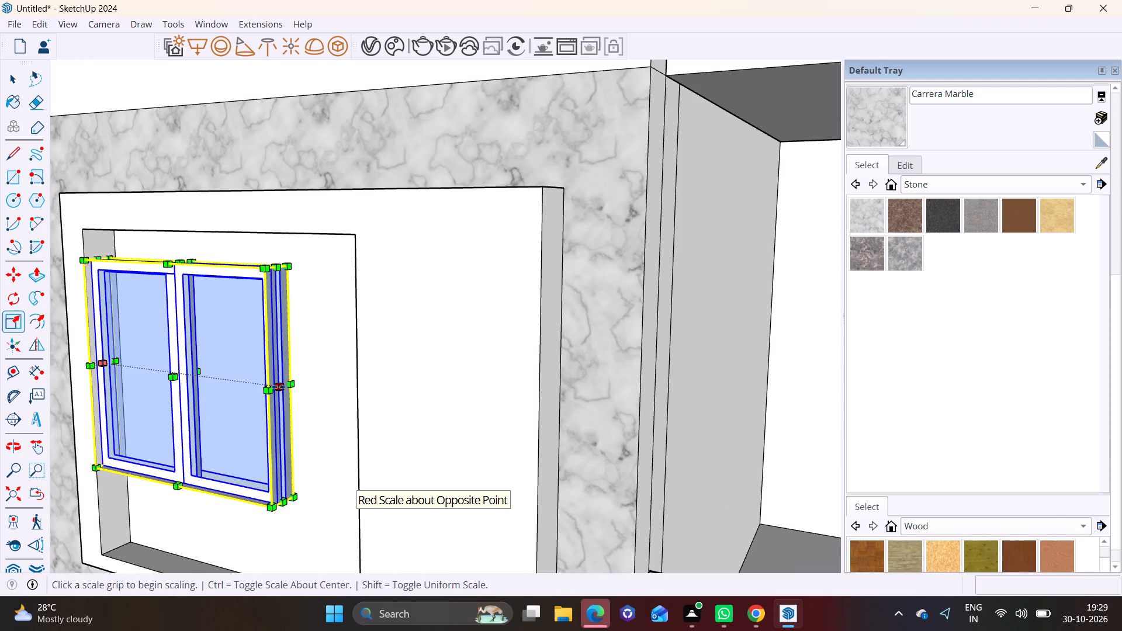
click(278, 386)
click(361, 391)
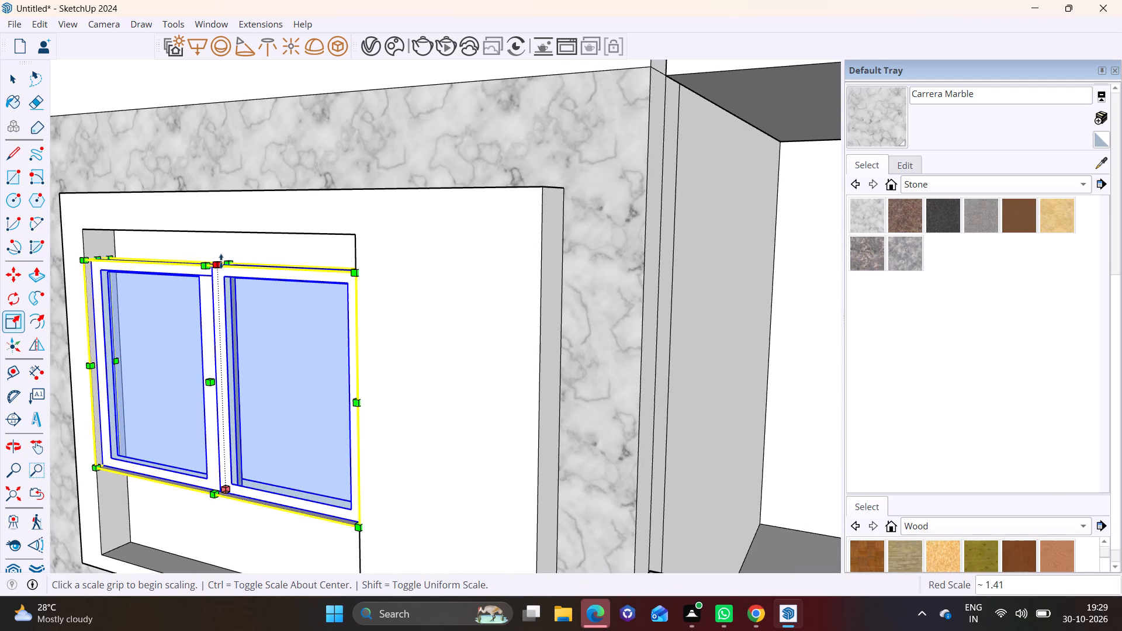
Scale the window's height up by about 1.14 to the recess's top edge, and stretch it down to the bottom edge.
click(216, 259)
click(213, 234)
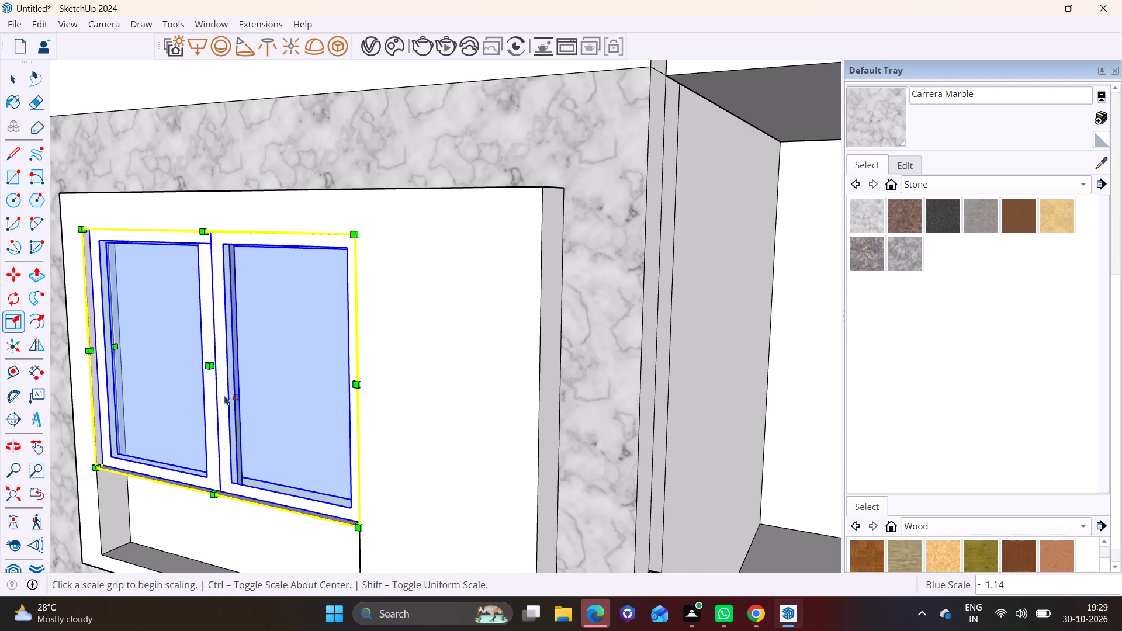
scroll(224, 417, down, 1)
shift+middle_drag(231, 428, 269, 286)
middle_drag(268, 385, 292, 190)
scroll(262, 261, up, 3)
click(278, 264)
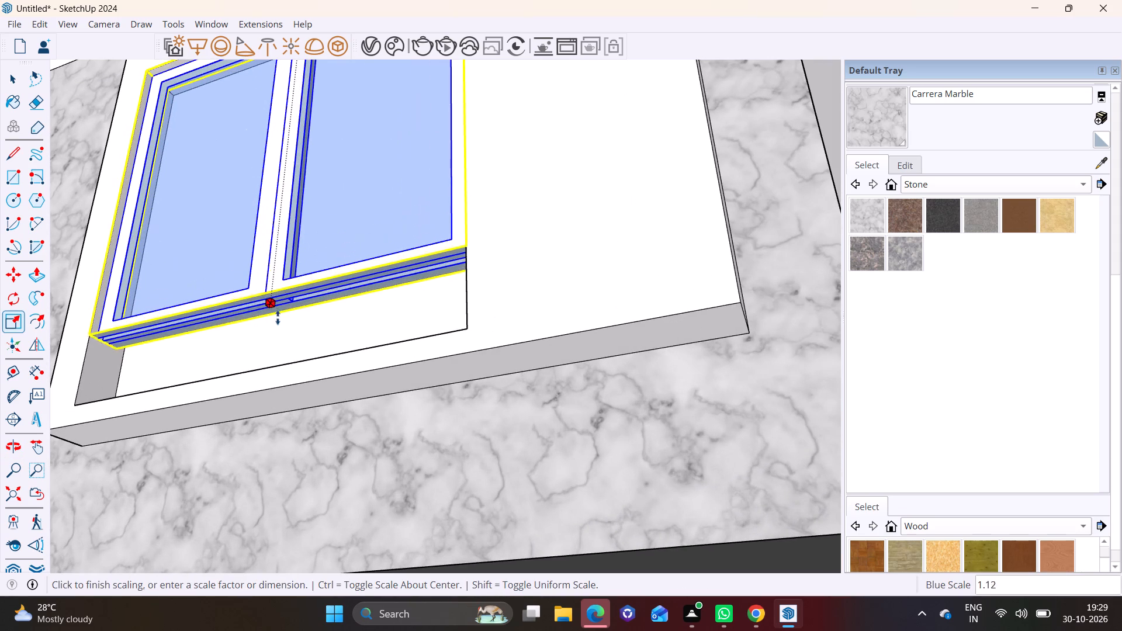
click(273, 376)
key(space)
middle_drag(297, 333, 219, 521)
scroll(279, 427, down, 2)
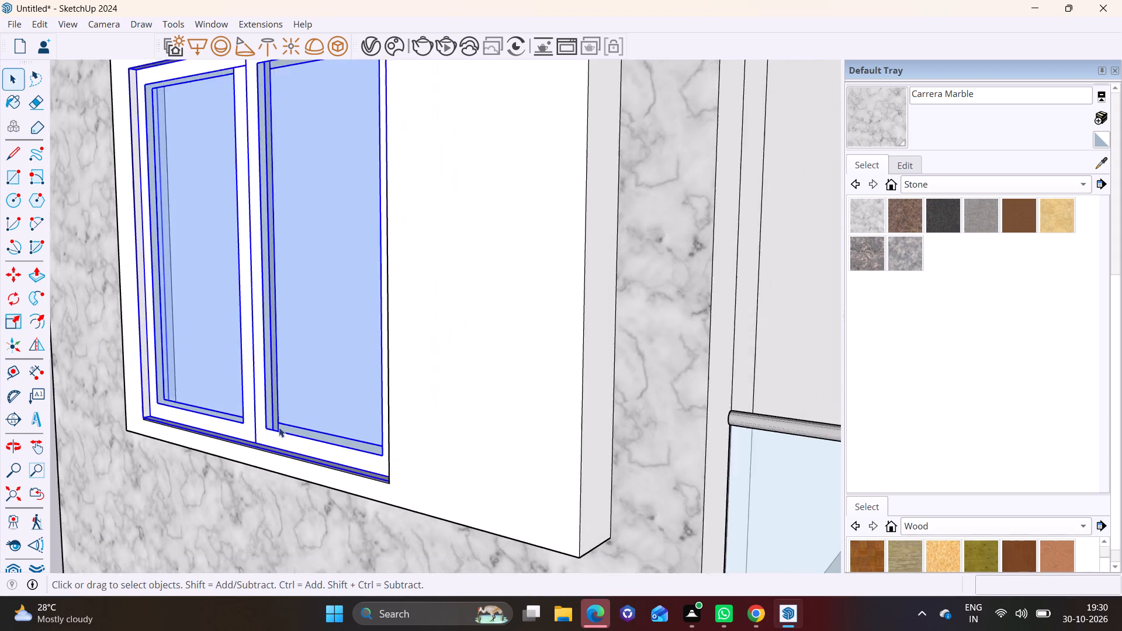
Move the scaled window about 2 1/8" deeper into the recess.
scroll(279, 427, down, 1)
key(space)
click(279, 315)
scroll(285, 320, down, 3)
key(m)
click(252, 323)
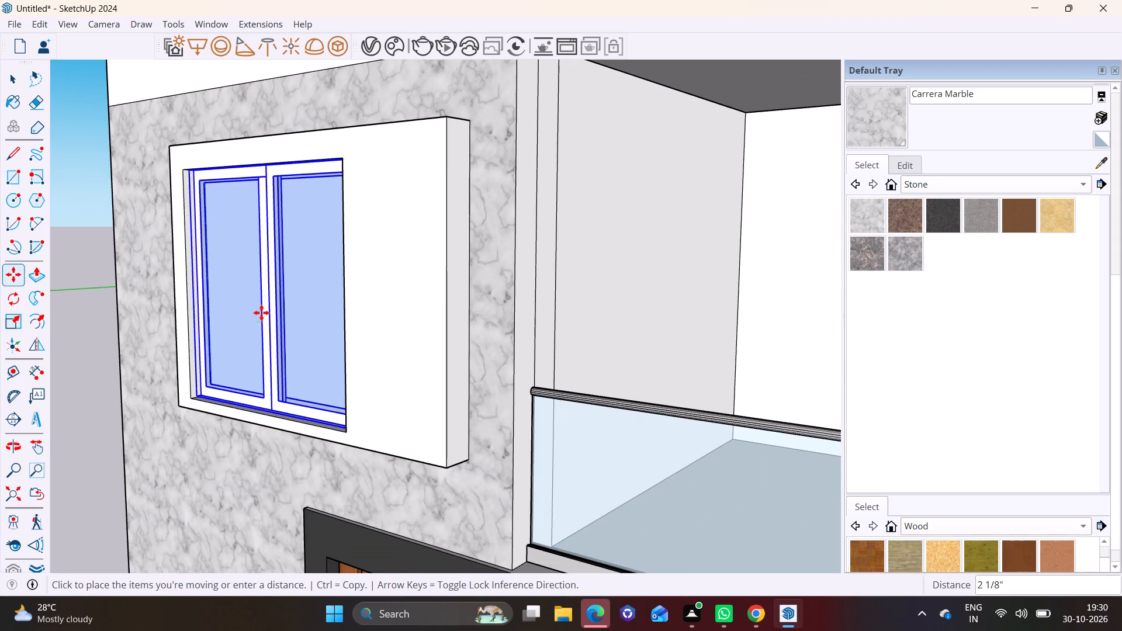
click(262, 313)
Shift the window by its lower outer corner to seat it against the recess's bottom corner.
middle_drag(250, 344, 406, 314)
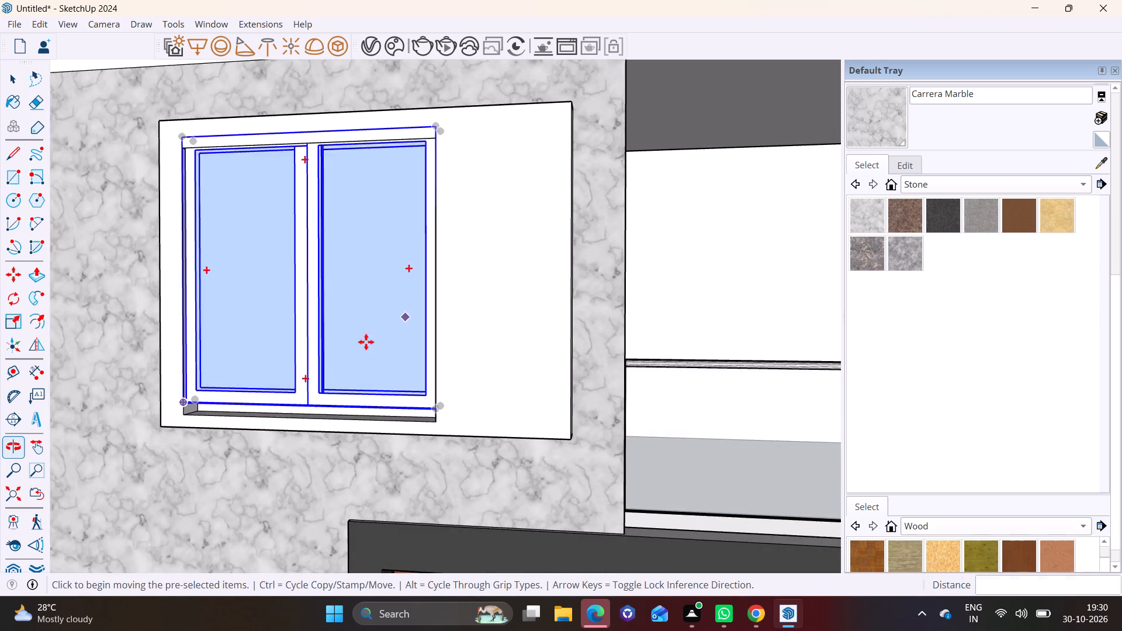
scroll(234, 393, up, 10)
middle_drag(171, 407, 63, 482)
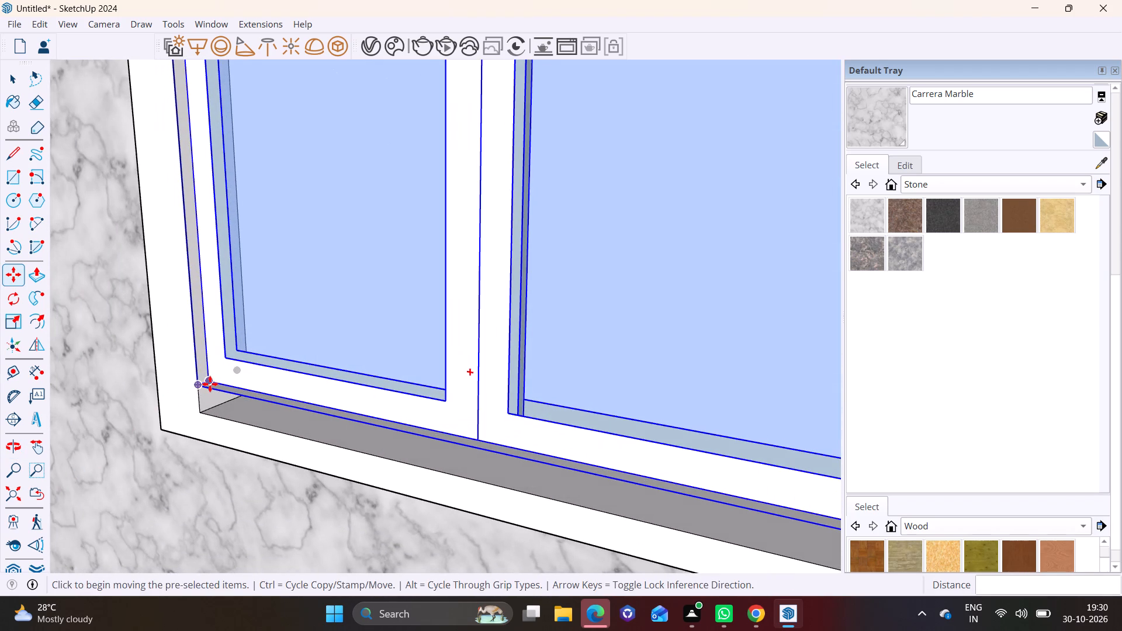
click(210, 384)
click(228, 397)
middle_drag(228, 406, 226, 404)
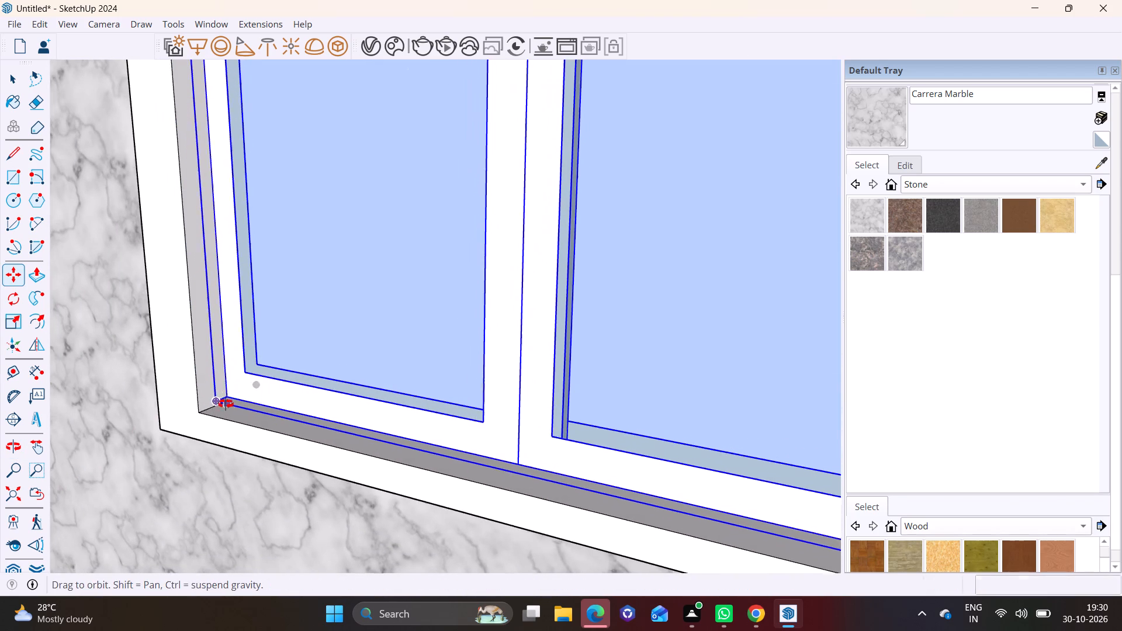
middle_drag(226, 404, 248, 318)
scroll(225, 334, up, 7)
click(241, 268)
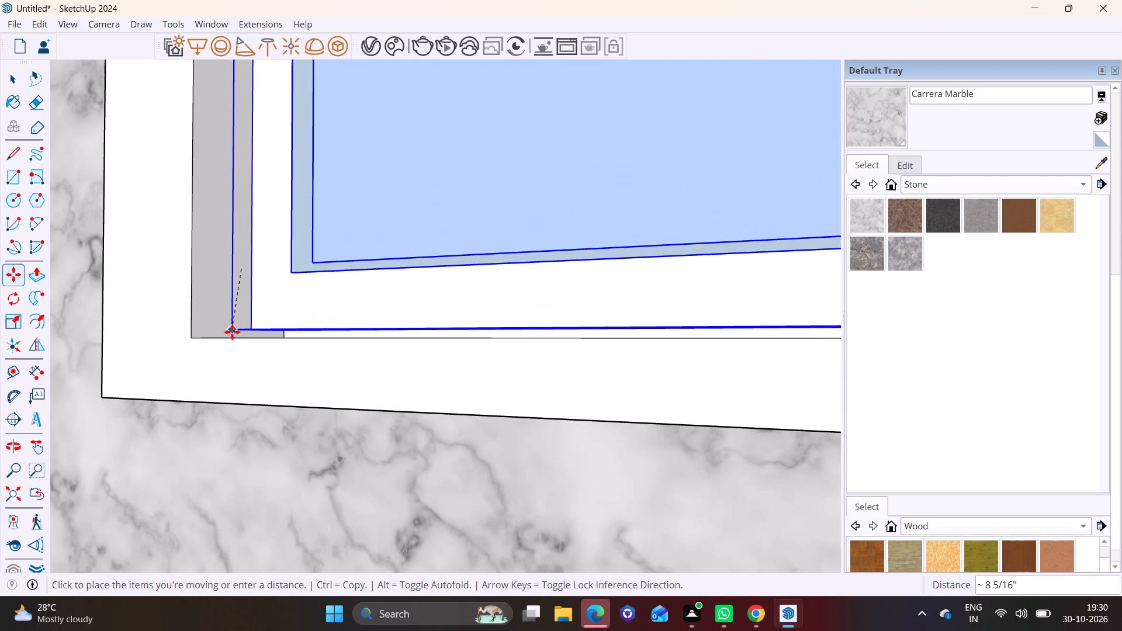
click(232, 332)
scroll(234, 330, up, 1)
middle_drag(234, 352, 234, 401)
click(234, 338)
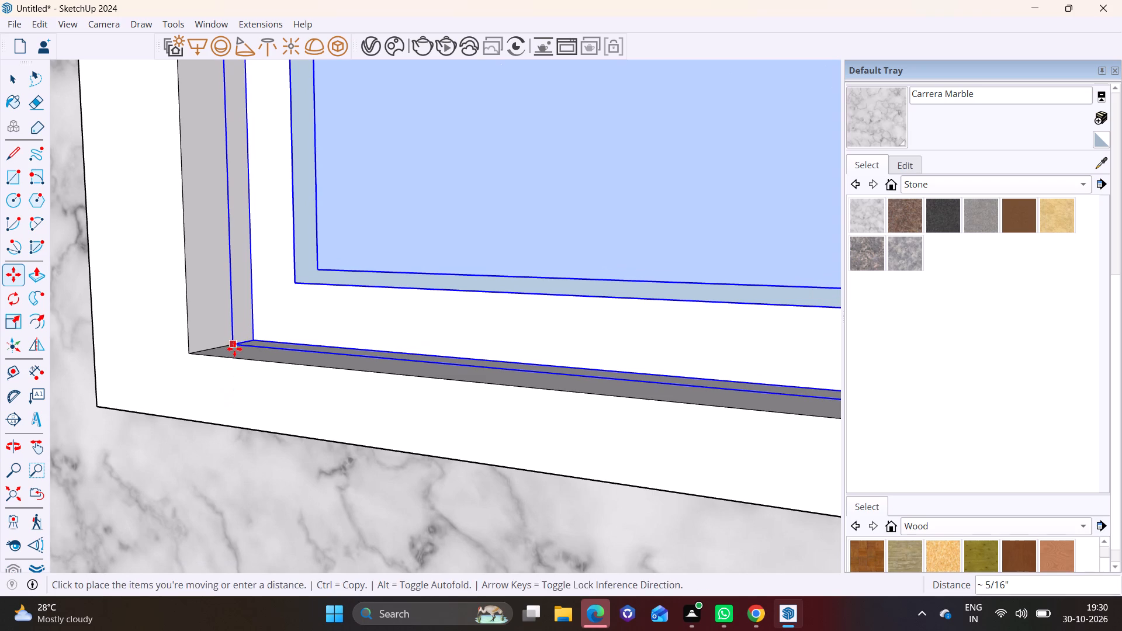
click(234, 349)
key(space)
click(138, 460)
Draw a rectangle about 5' by 4' 7" on the tower's white front face, above the marble and the lower window.
scroll(156, 424, down, 12)
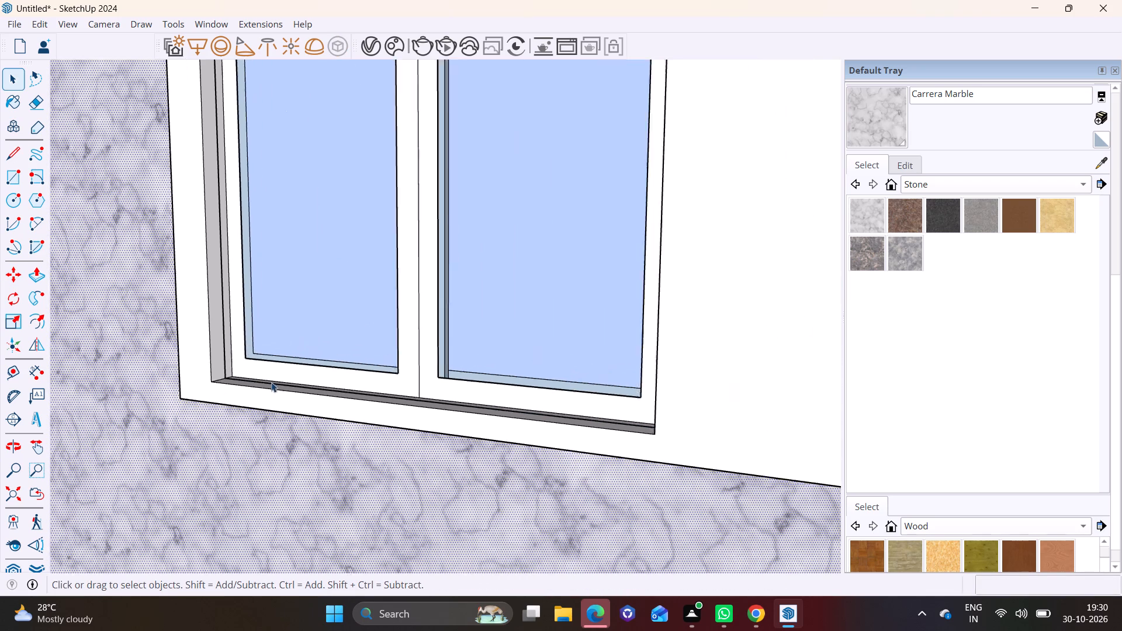
scroll(271, 382, down, 10)
shift+middle_drag(377, 357, 377, 539)
scroll(350, 490, down, 2)
shift+middle_drag(350, 490, 344, 488)
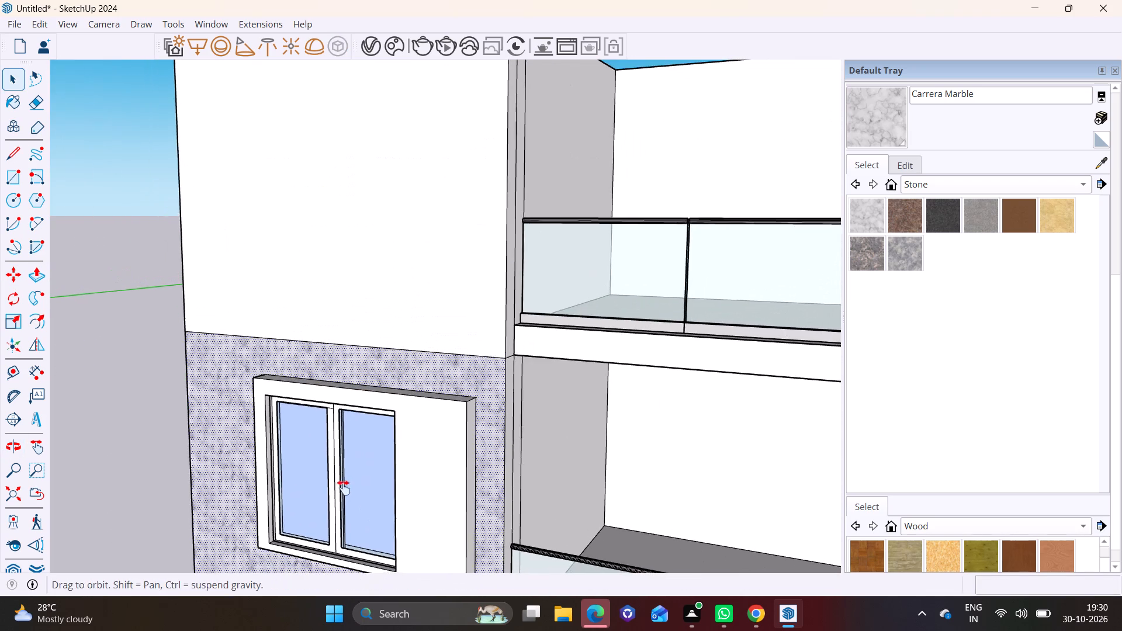
shift+middle_drag(344, 488, 347, 448)
shift+middle_drag(285, 403, 238, 467)
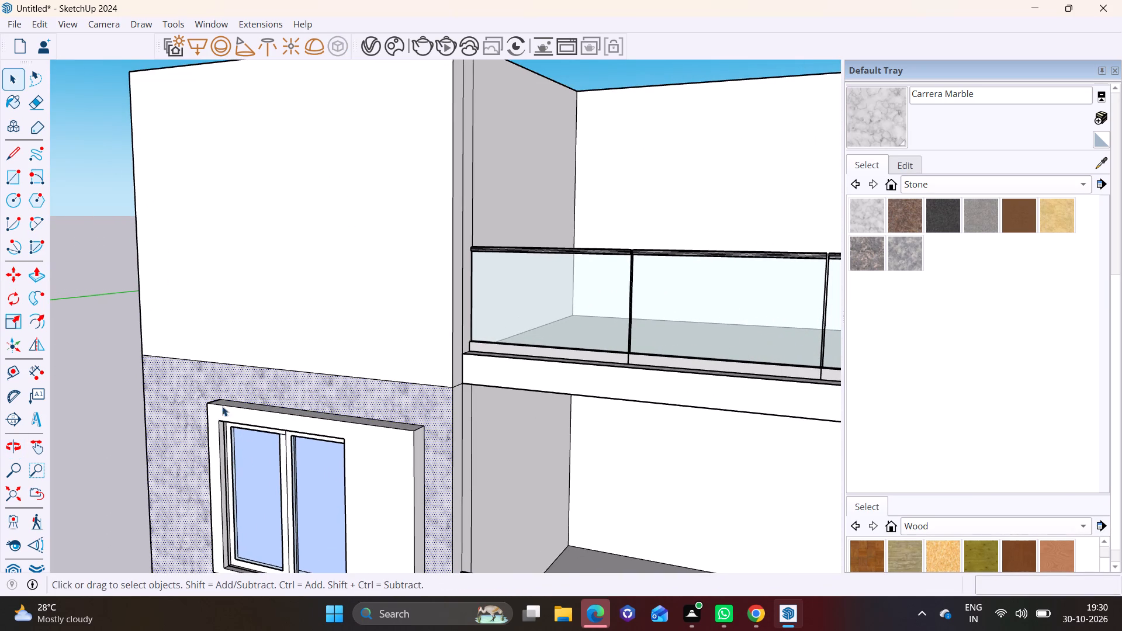
click(12, 171)
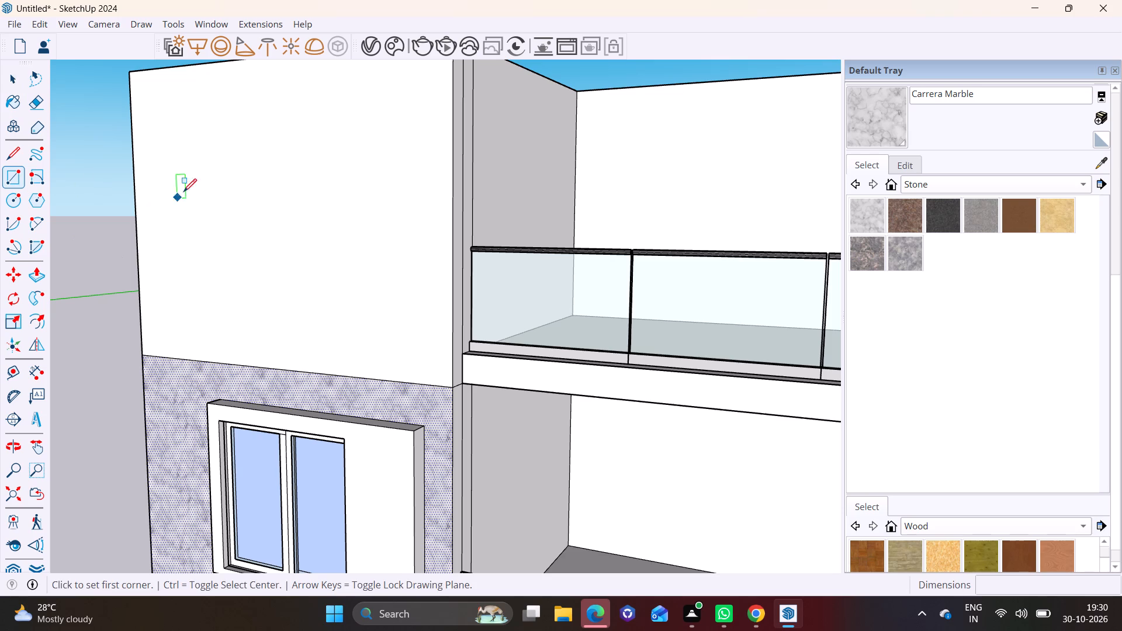
click(226, 146)
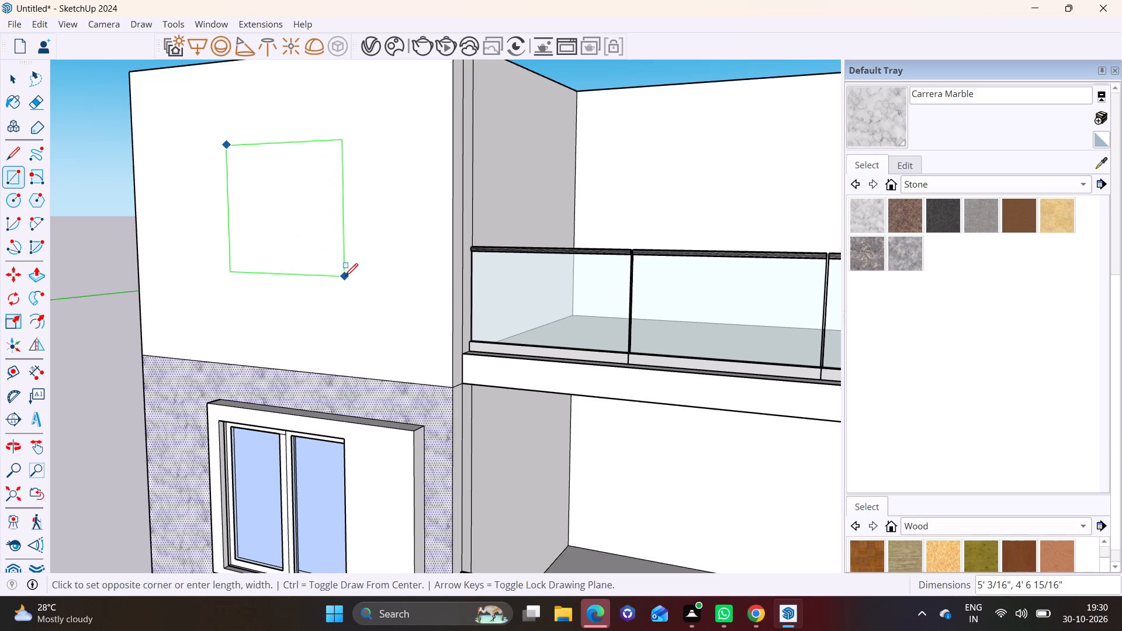
click(345, 276)
key(space)
Push the new upper rectangle about 2 5/16" into the tower's front face to form a second window recess.
click(290, 221)
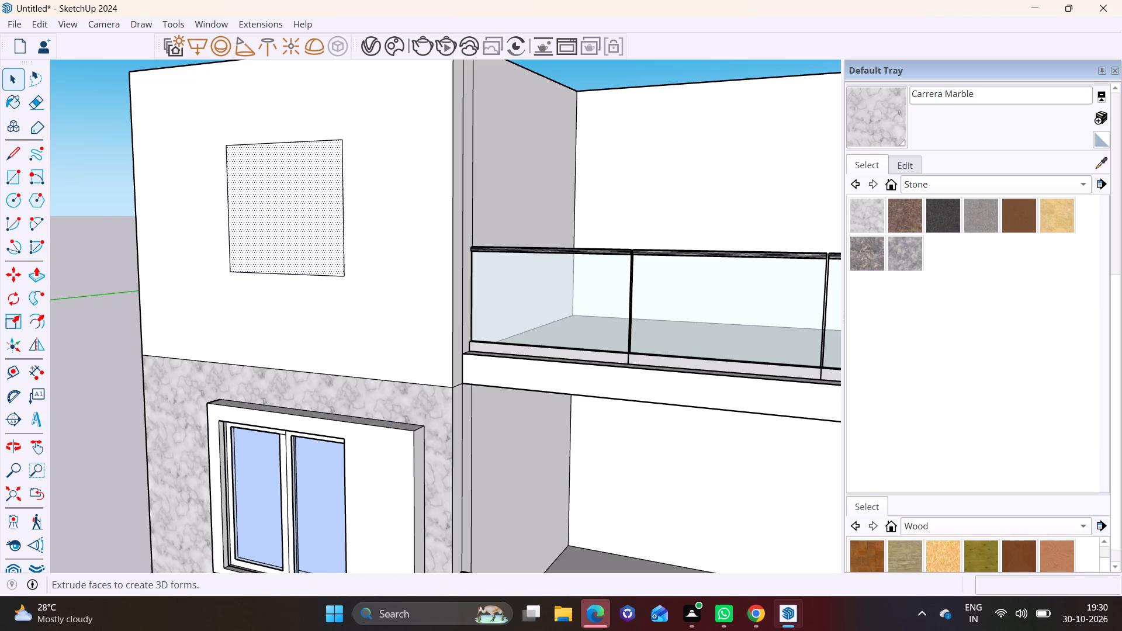
click(39, 279)
click(243, 220)
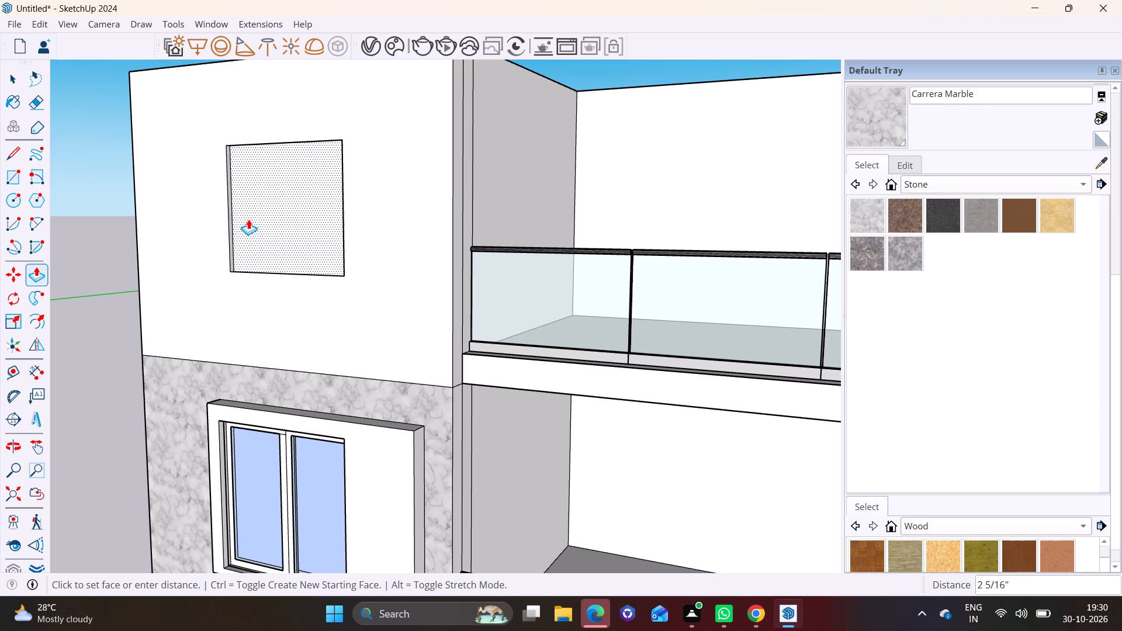
click(248, 219)
Copy the lower window about 10' 4 3/8" up to the new recess on the tower's upper front face.
key(space)
click(288, 439)
key(m)
click(286, 492)
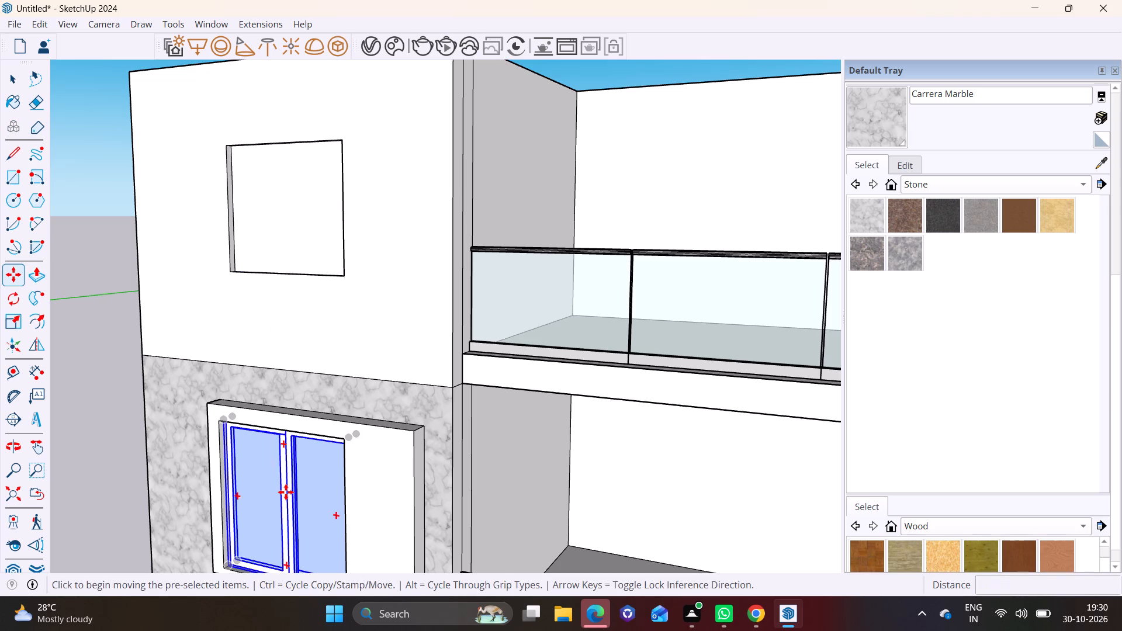
click(285, 203)
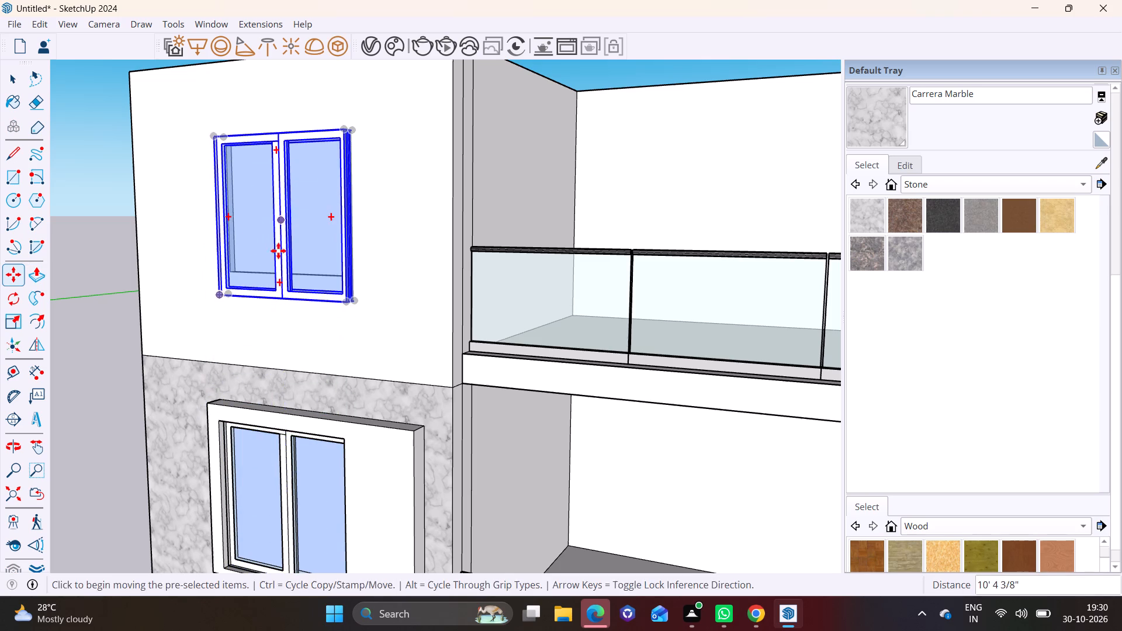
middle_drag(278, 271, 566, 261)
scroll(304, 179, up, 3)
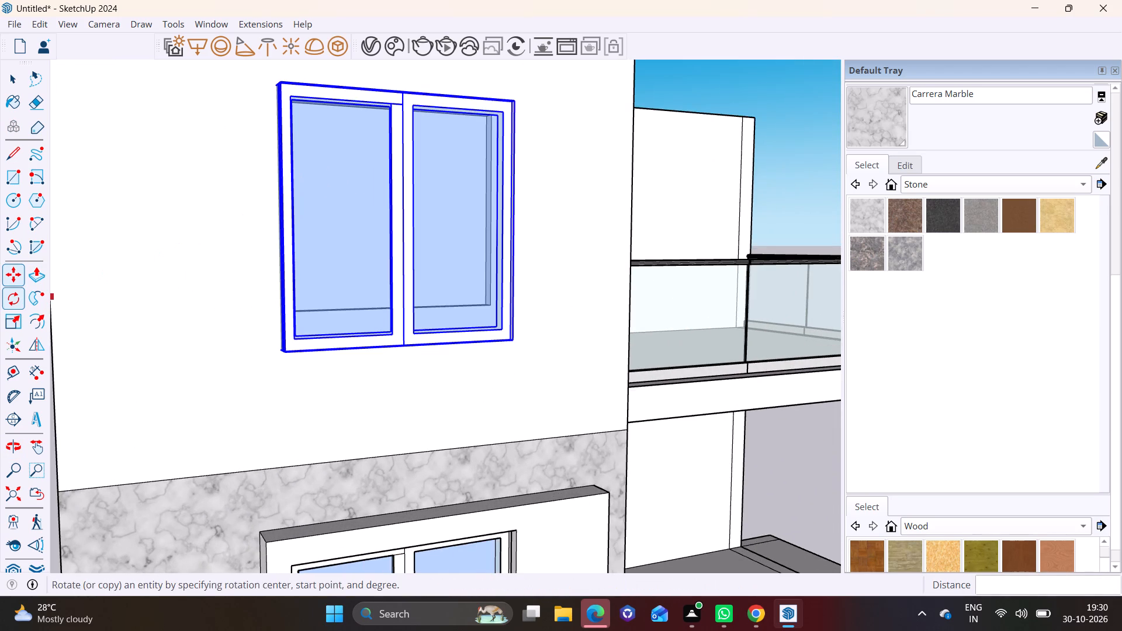
Scale the copied upper window's width by about 0.99 from its outer side and about 0.87 from its balcony side.
click(6, 319)
middle_drag(268, 243, 323, 255)
scroll(323, 248, up, 3)
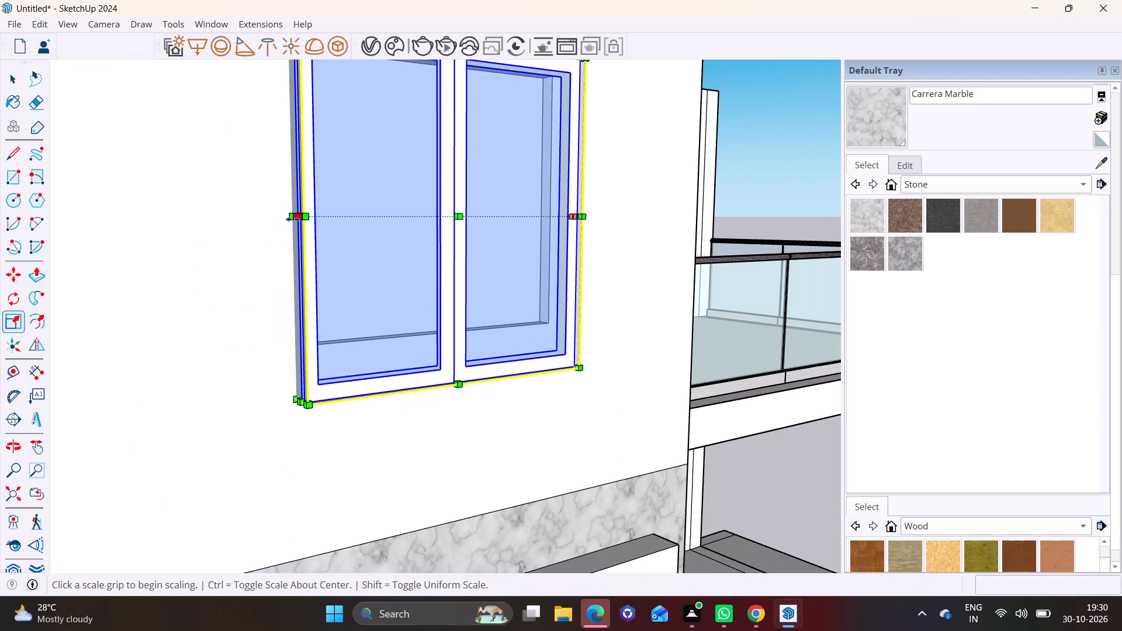
click(293, 219)
click(303, 222)
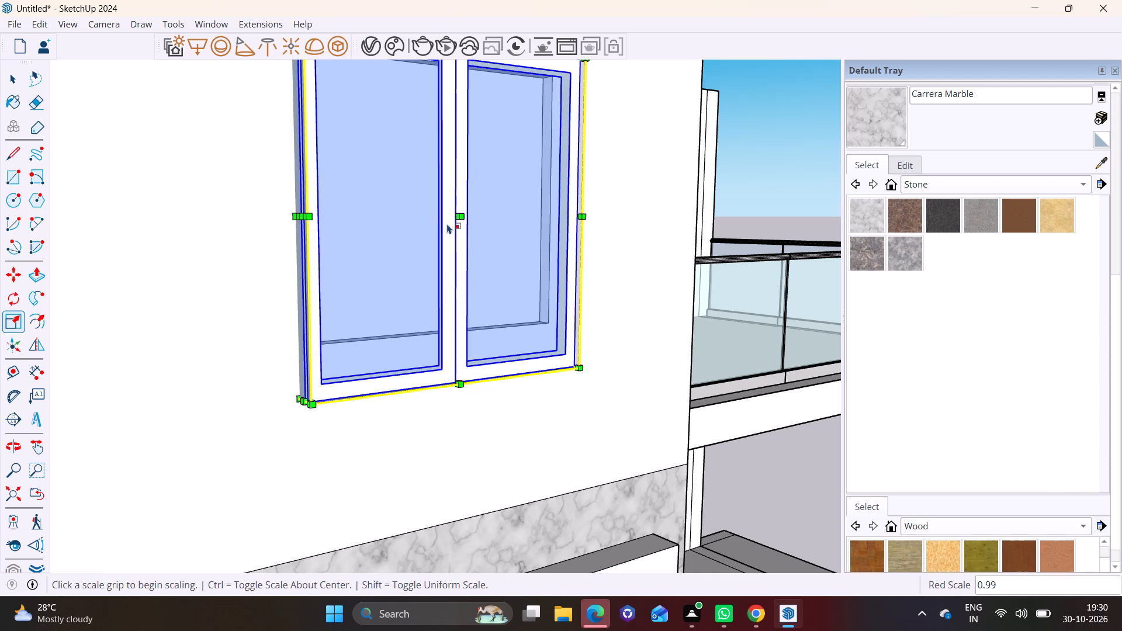
middle_drag(447, 224, 0, 322)
scroll(194, 310, up, 3)
click(444, 242)
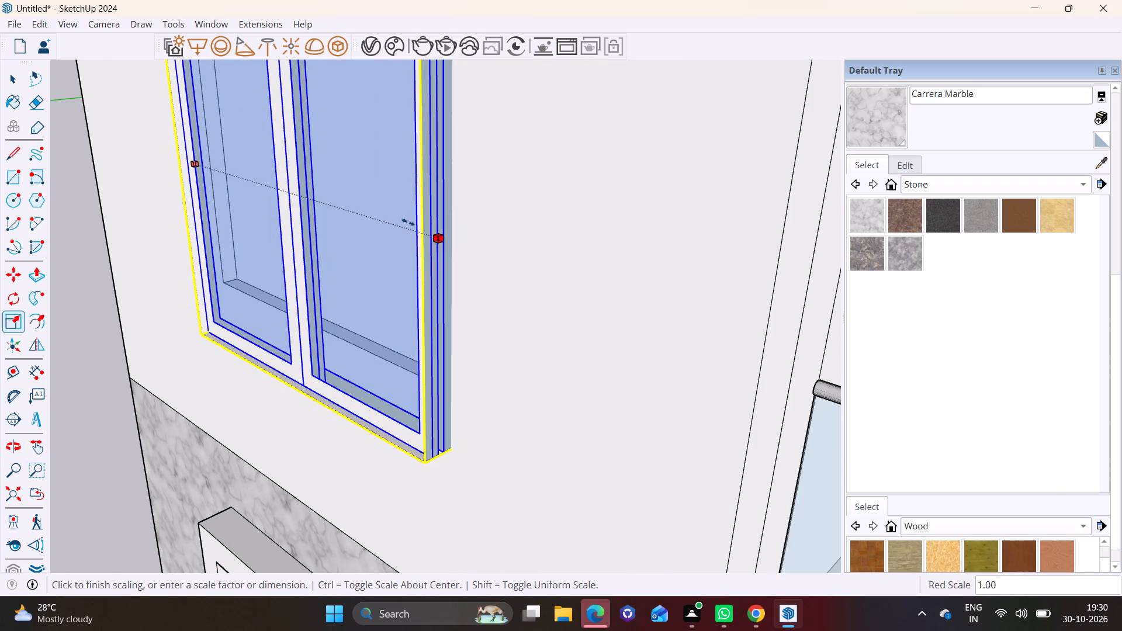
scroll(408, 222, up, 4)
click(394, 187)
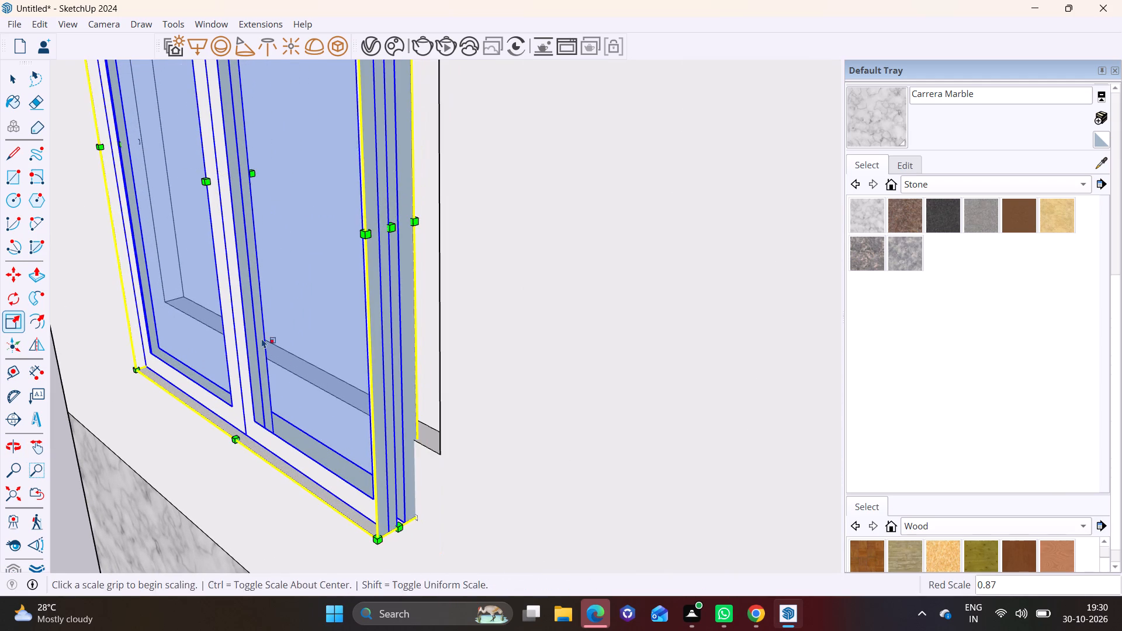
Scale the upper window's height by about 0.85 from its bottom edge and about 0.93 from its top edge.
middle_drag(262, 338, 356, 193)
click(318, 335)
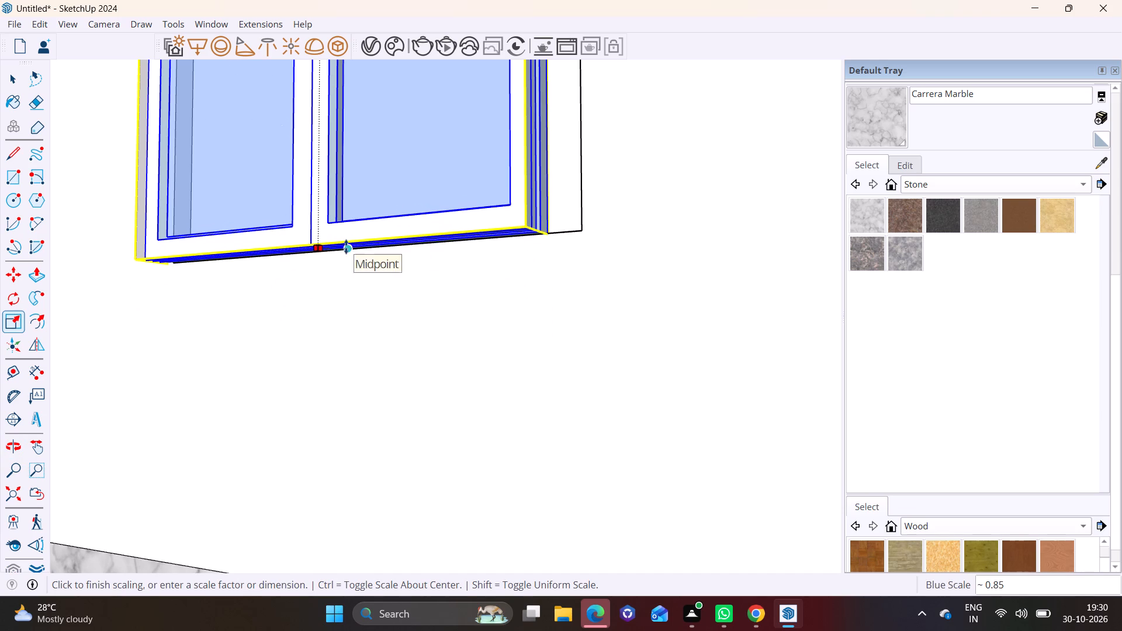
click(341, 251)
scroll(341, 251, down, 5)
middle_drag(334, 189, 400, 448)
scroll(417, 331, up, 1)
middle_drag(417, 331, 428, 461)
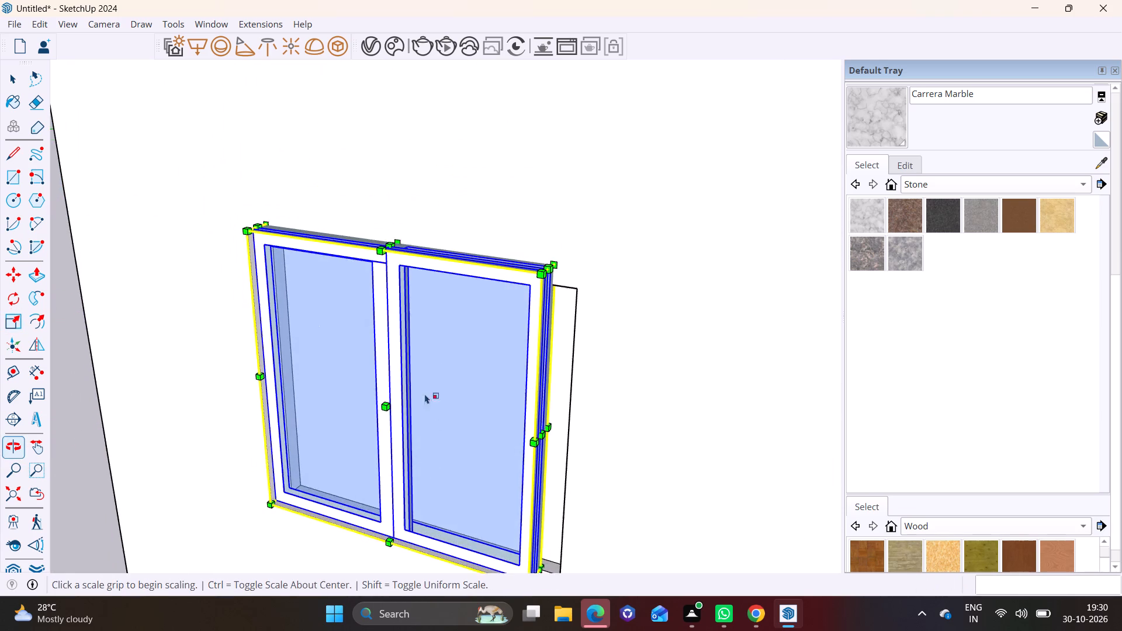
scroll(428, 360, up, 3)
click(374, 206)
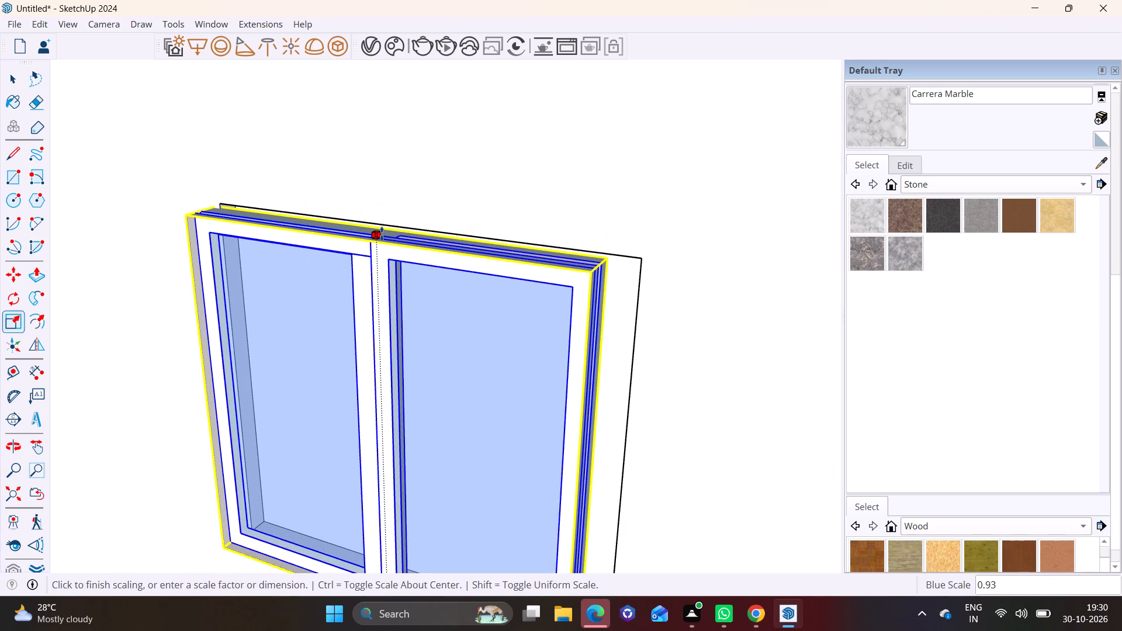
click(382, 234)
Move the resized upper window by its upper outer corner into the matching corner of the recess.
shift+middle_drag(520, 365, 463, 285)
middle_drag(411, 355, 623, 314)
scroll(347, 336, down, 4)
key(m)
click(272, 202)
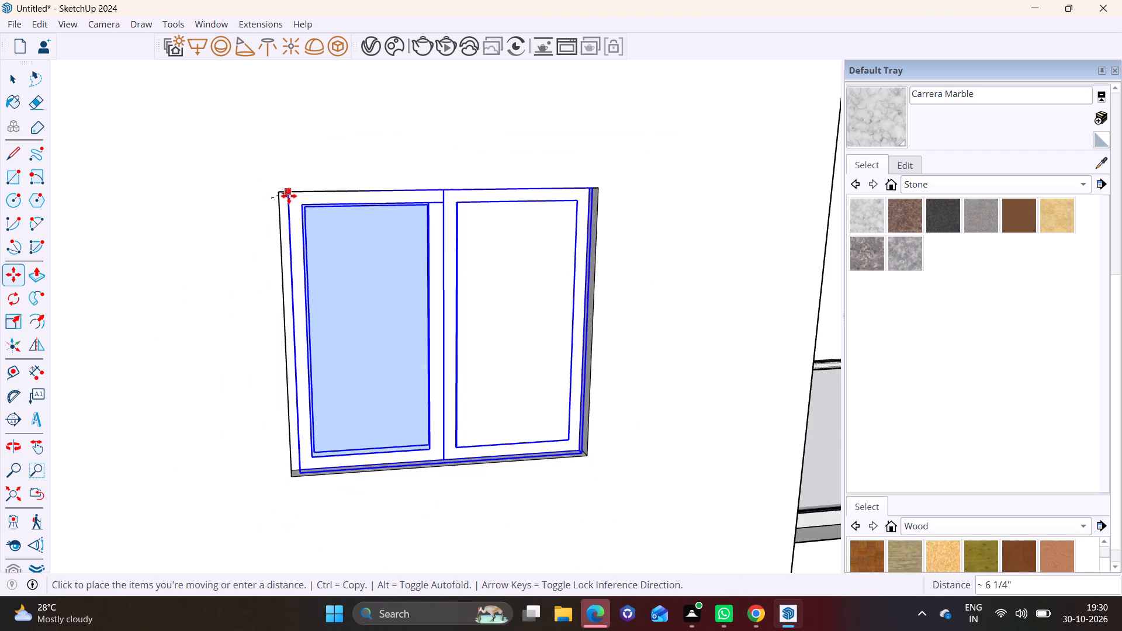
click(285, 192)
key(space)
click(621, 317)
Scale the upper window's width outward so its balcony side meets the edge of the recess.
middle_drag(613, 331, 382, 375)
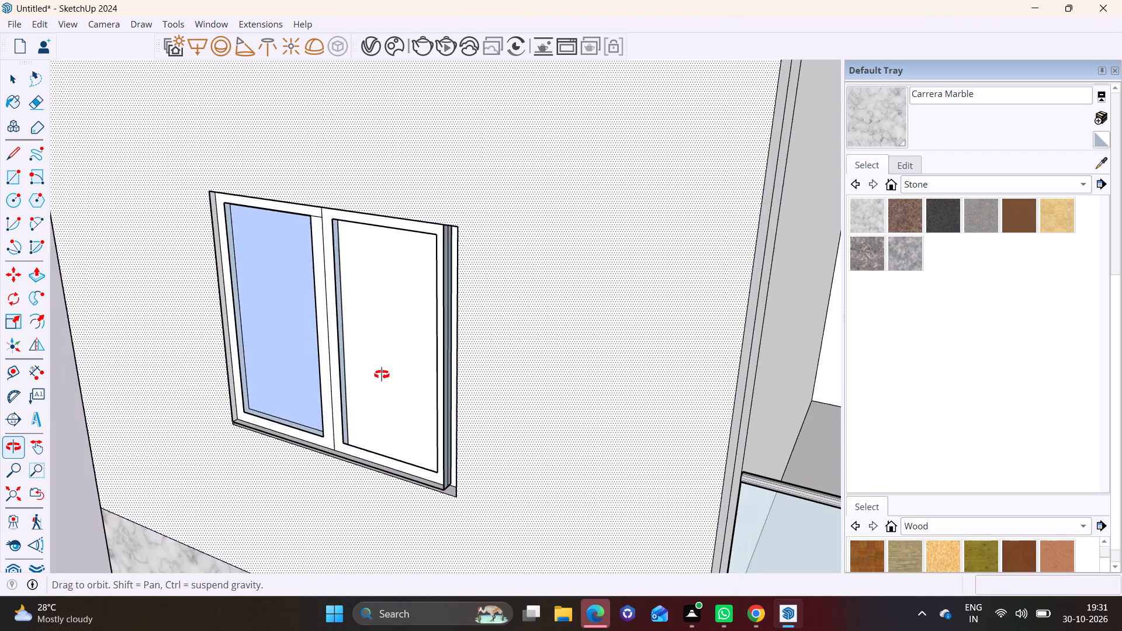
middle_drag(382, 375, 382, 378)
scroll(389, 411, up, 1)
middle_drag(389, 412, 451, 369)
scroll(463, 371, up, 2)
click(458, 371)
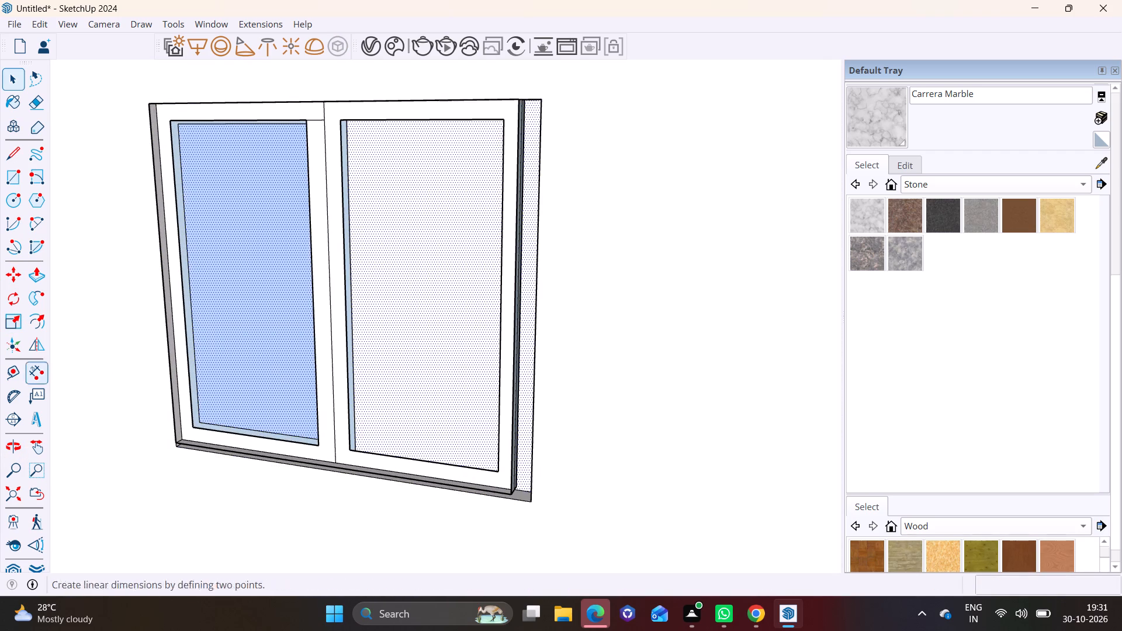
click(15, 325)
key(space)
click(330, 353)
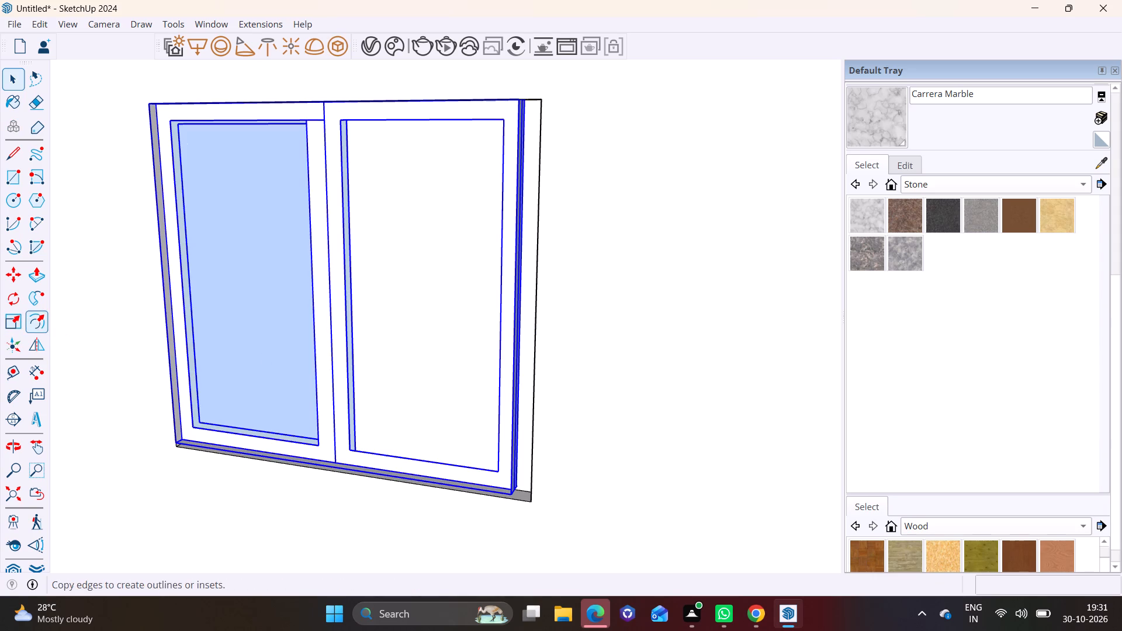
click(21, 315)
scroll(390, 292, up, 2)
middle_drag(415, 307, 307, 327)
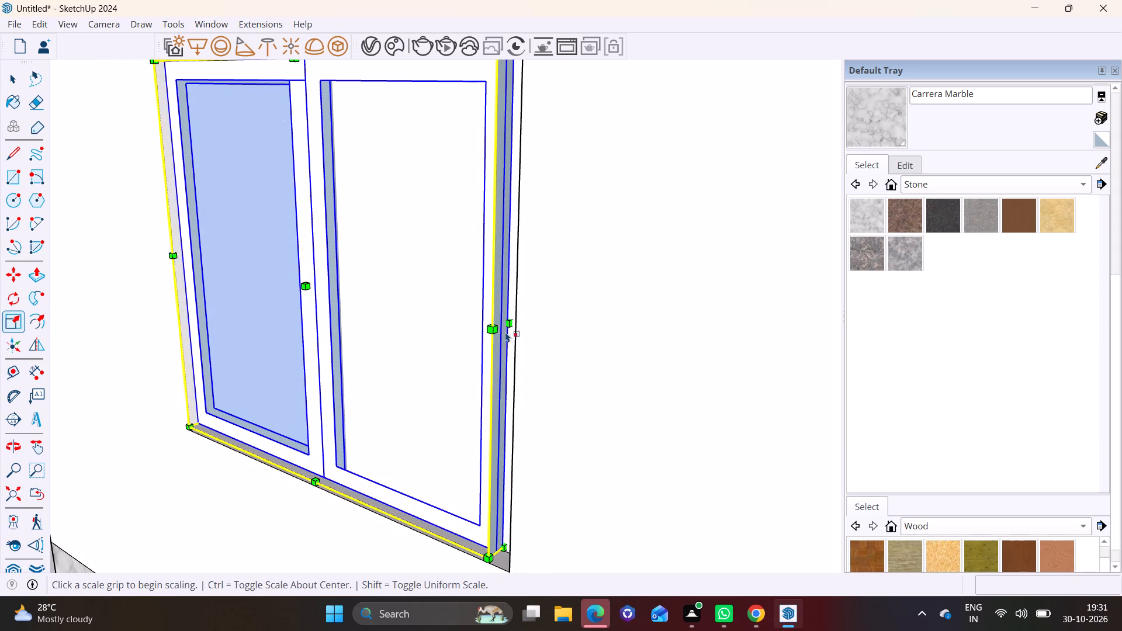
click(509, 321)
click(517, 321)
key(space)
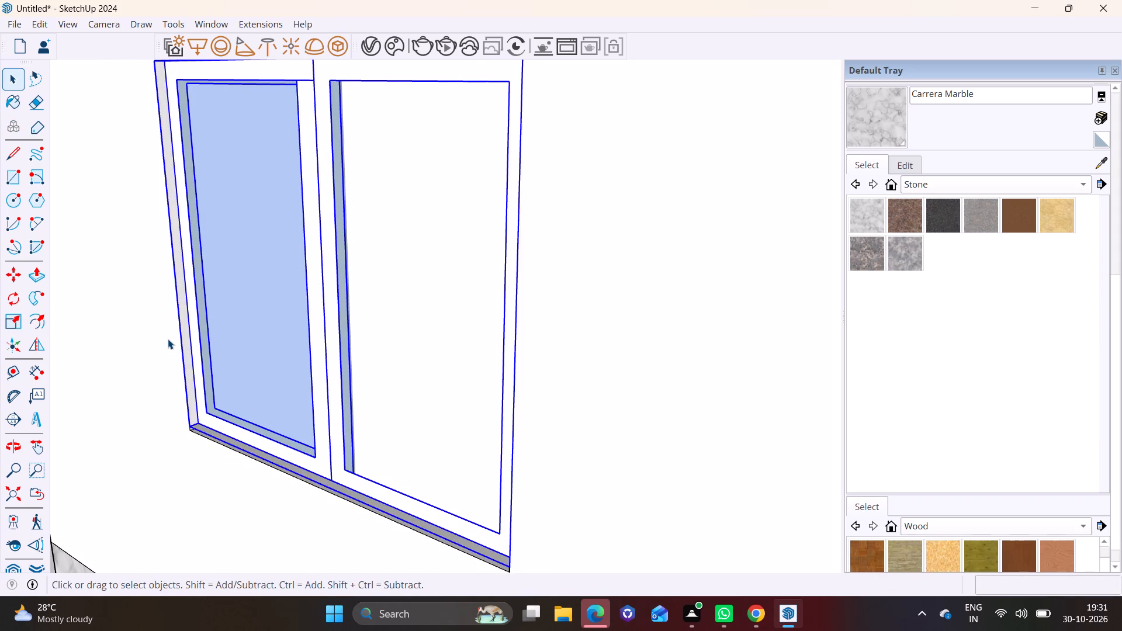
click(168, 339)
Examine how the fitted upper window sits on the tower's front face.
scroll(164, 337, down, 15)
middle_drag(212, 404, 383, 329)
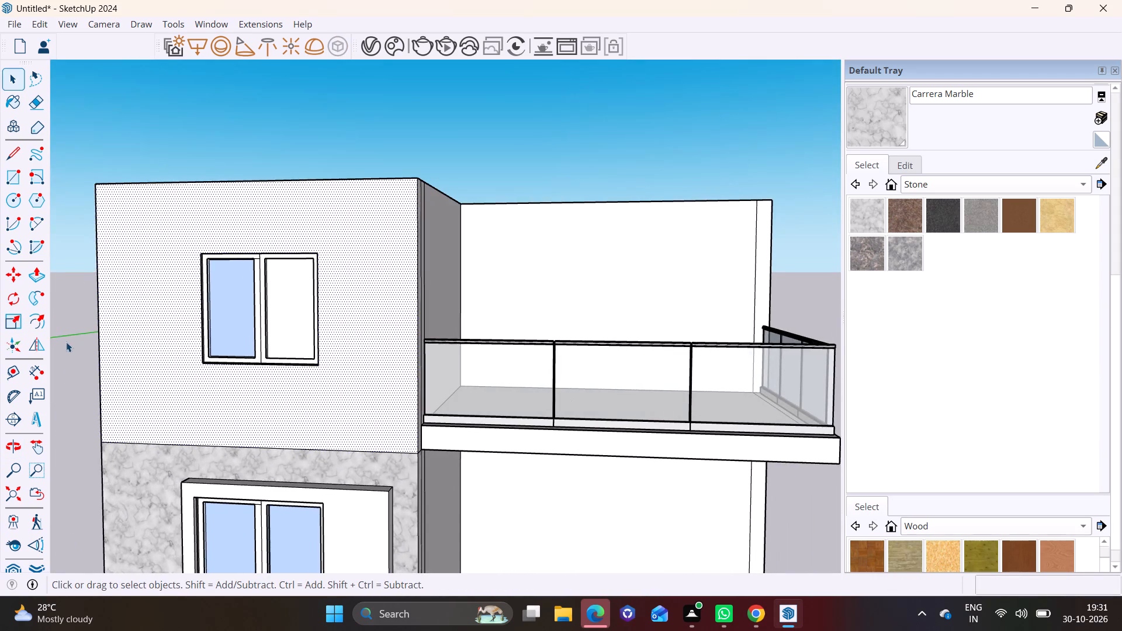
click(66, 342)
scroll(85, 369, down, 8)
shift+middle_drag(158, 396, 219, 391)
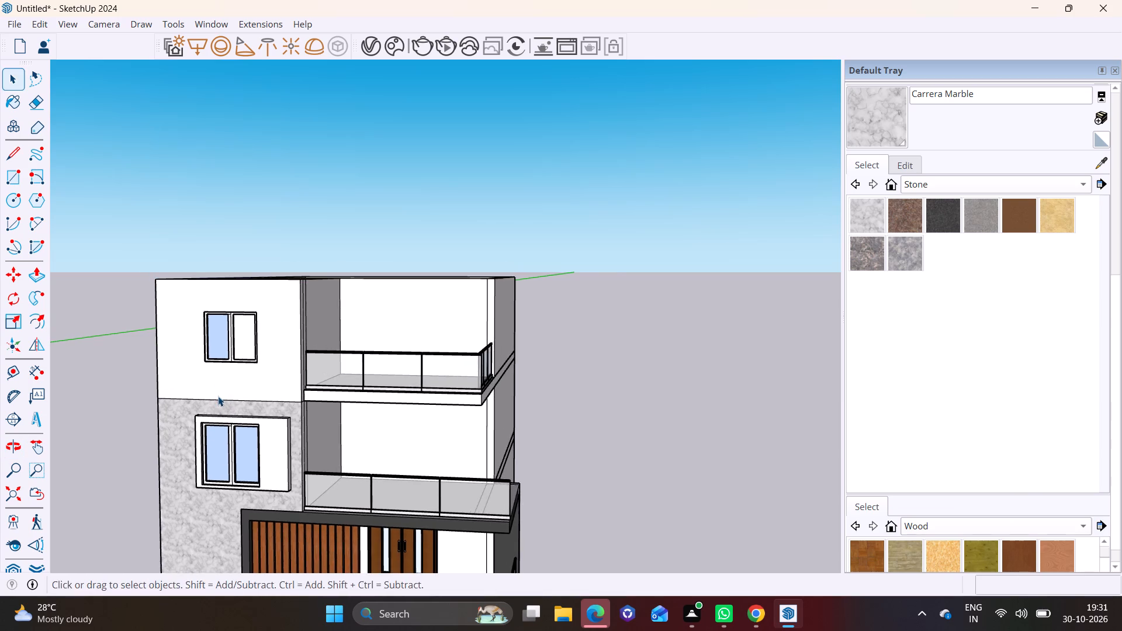
scroll(218, 396, up, 1)
middle_drag(218, 396, 301, 401)
scroll(295, 350, up, 4)
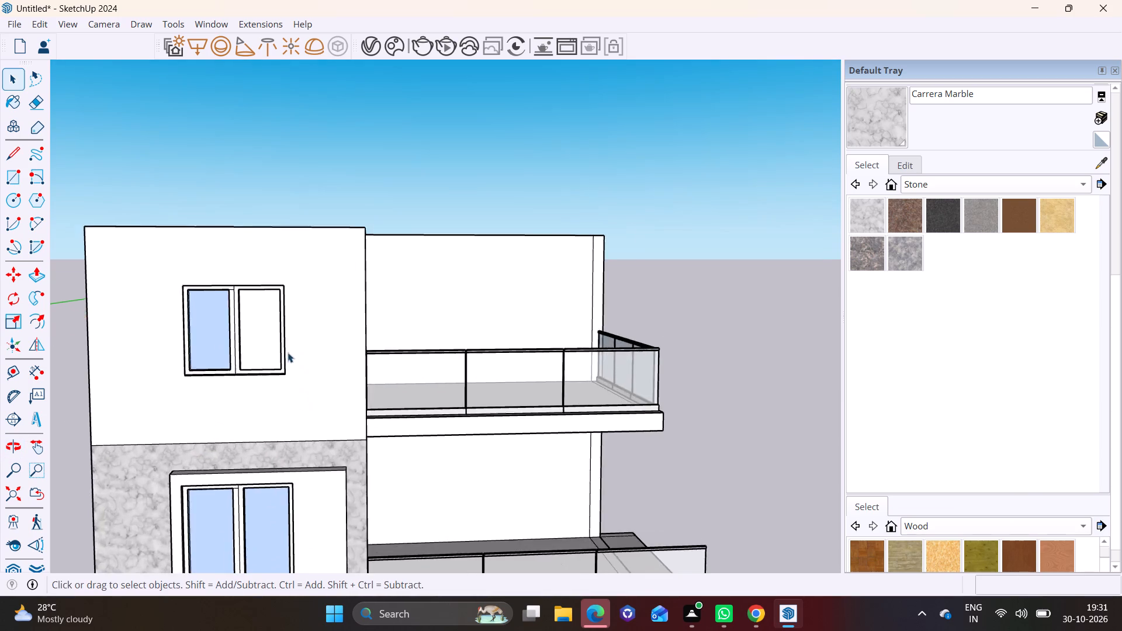
scroll(288, 352, up, 2)
Draw a vertical line about 2' 7 1/4" from the upper window's balcony-side top corner to the tower's top edge.
click(10, 153)
shift+middle_drag(298, 308, 387, 334)
click(376, 294)
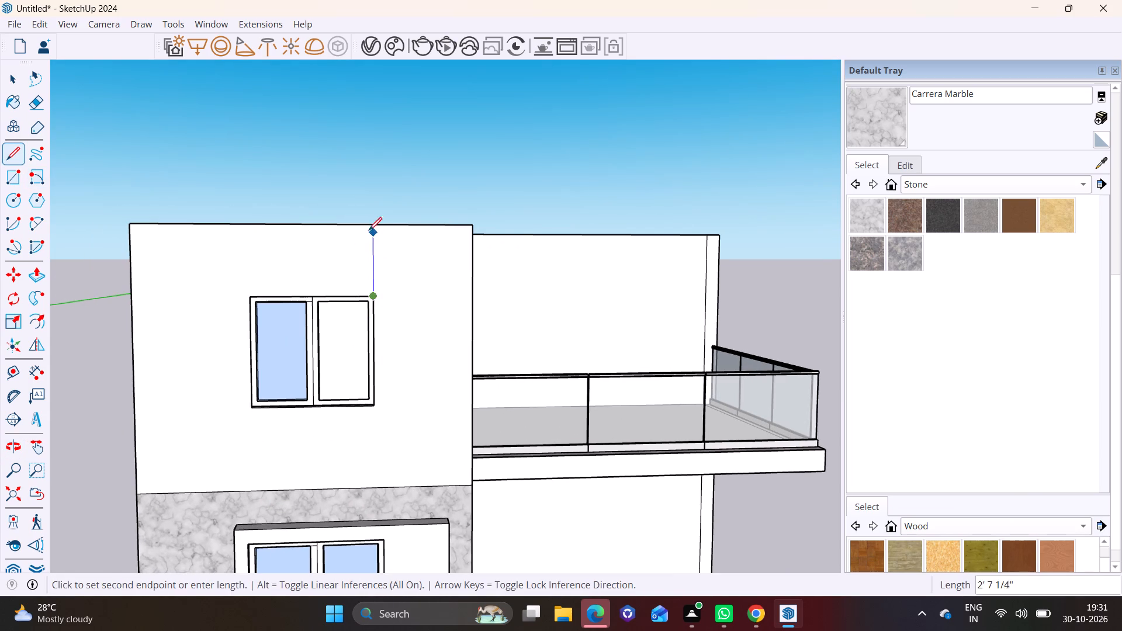
click(369, 221)
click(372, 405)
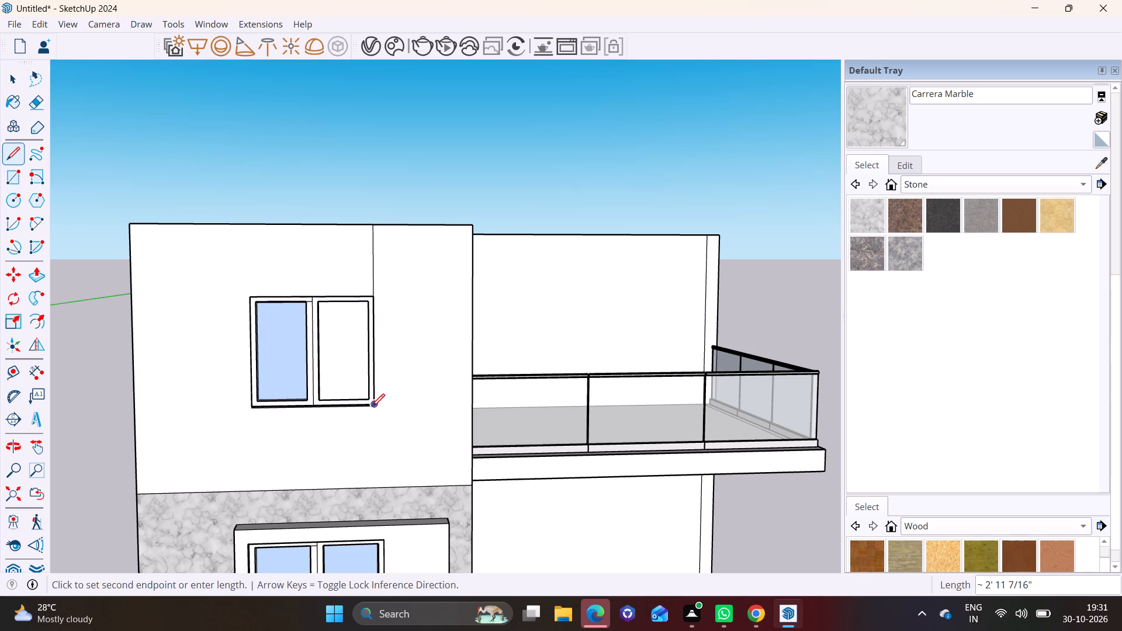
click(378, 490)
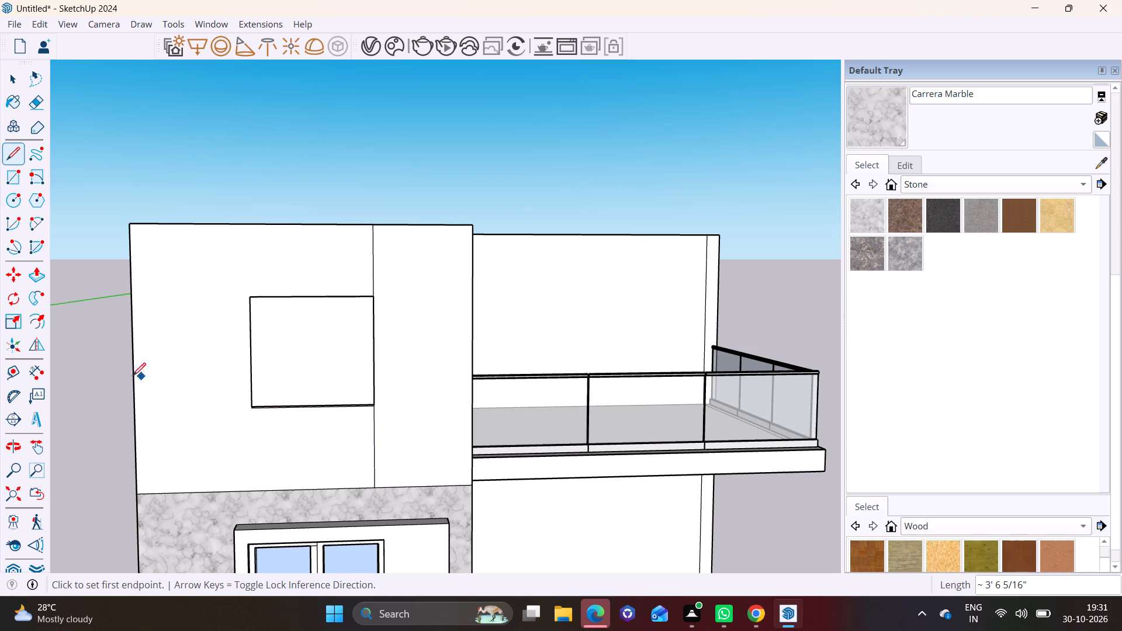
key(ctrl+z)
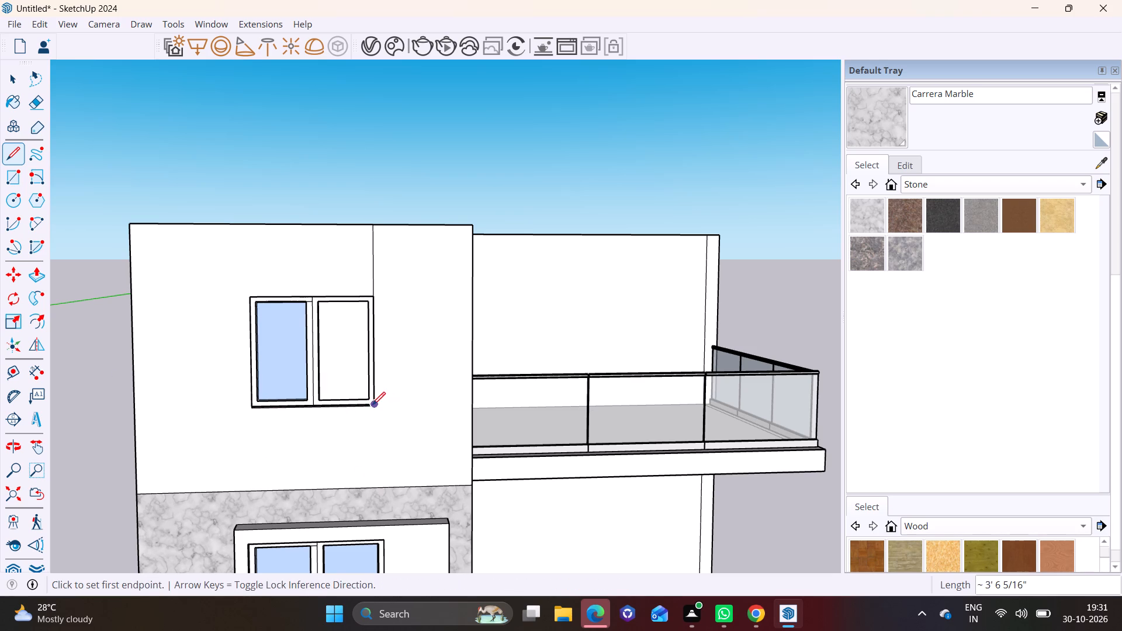
Draw a vertical line from the window's balcony-side bottom corner to the marble, and delete the face covering the window.
click(372, 406)
click(382, 484)
key(space)
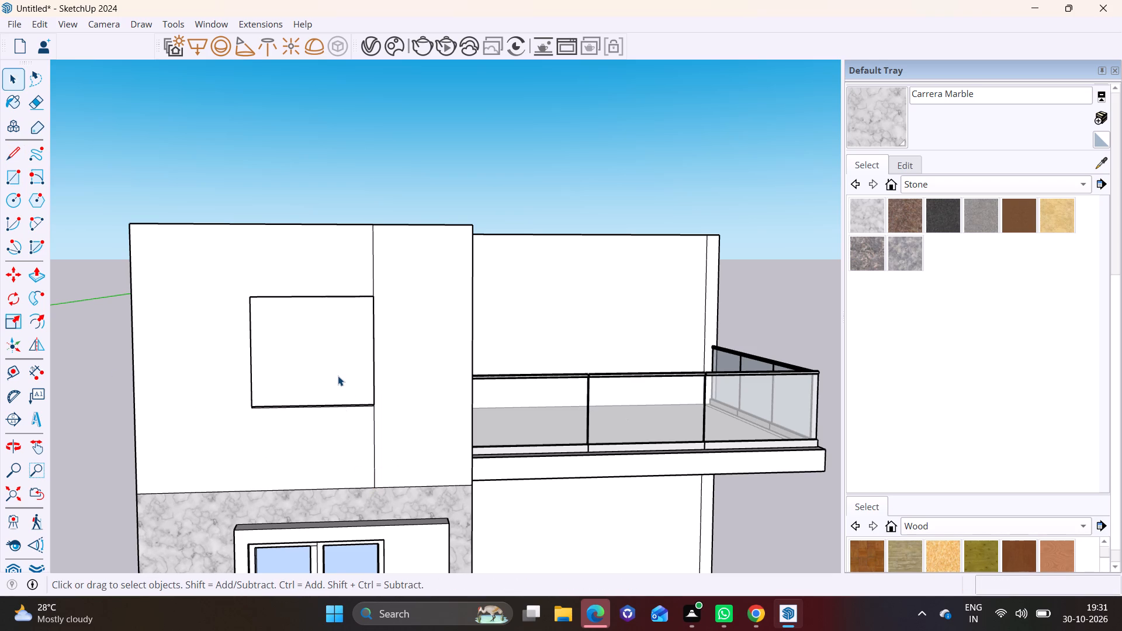
click(338, 376)
key(Delete)
Draw vertical lines from the upper window's outer-side corners up to the tower's top edge and about 3' 6 5/16" down to the marble.
middle_drag(335, 376, 292, 378)
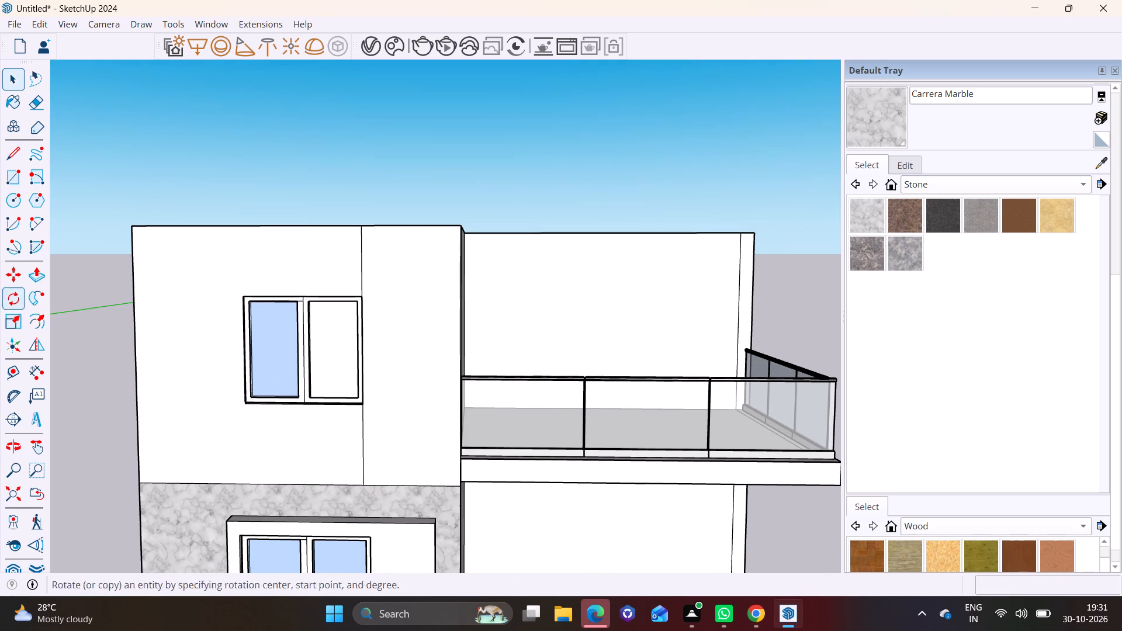
click(19, 148)
middle_drag(165, 342, 296, 353)
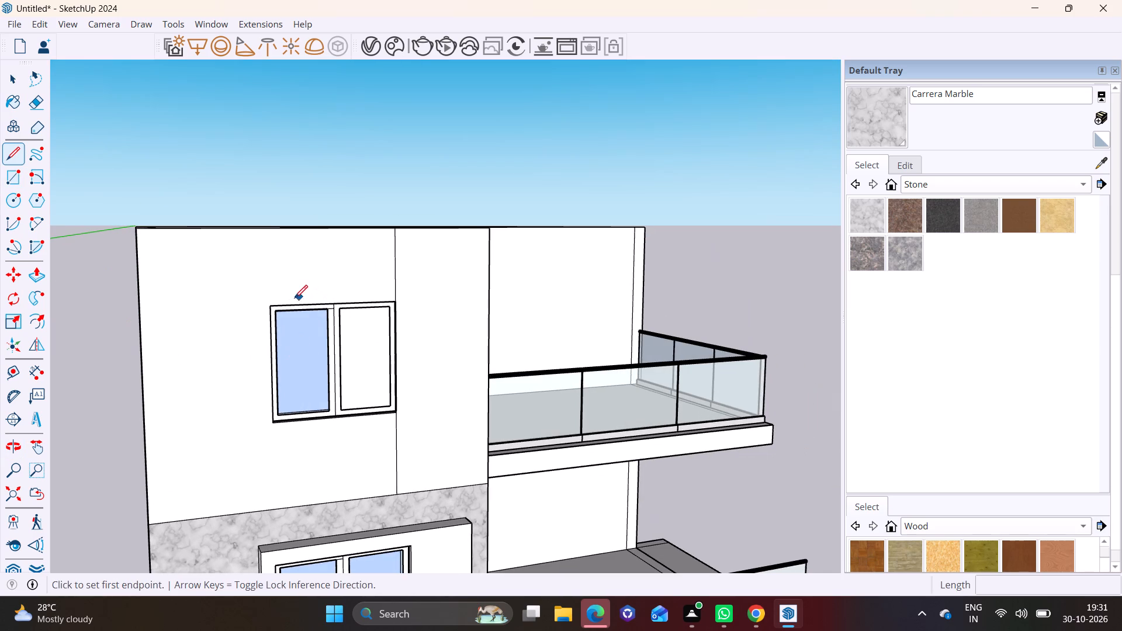
click(273, 303)
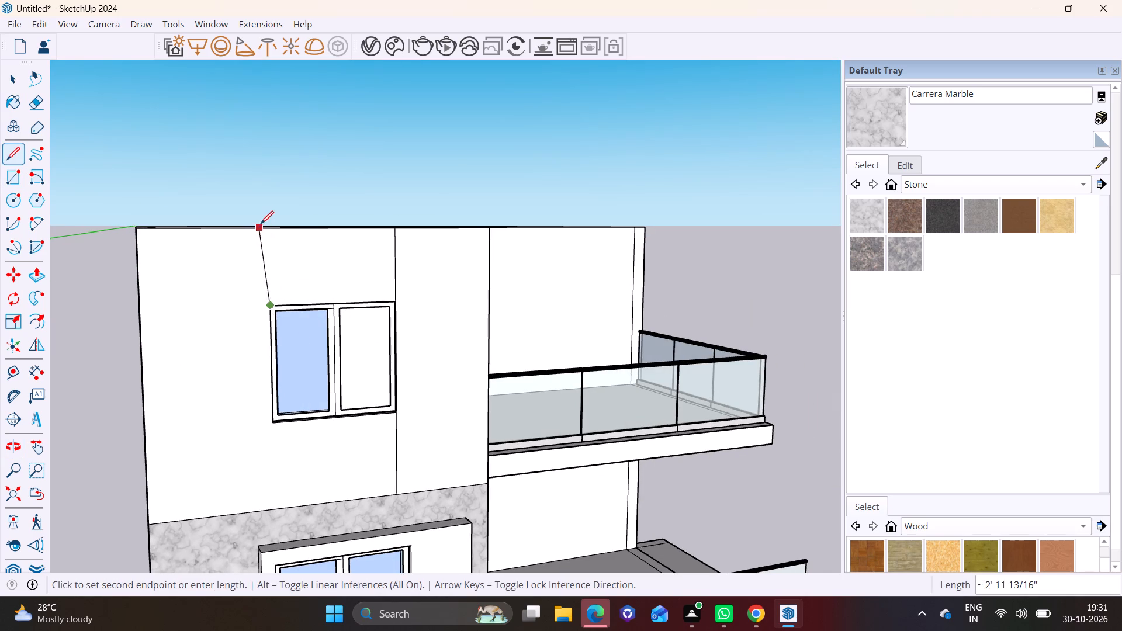
click(270, 229)
middle_drag(271, 421, 244, 317)
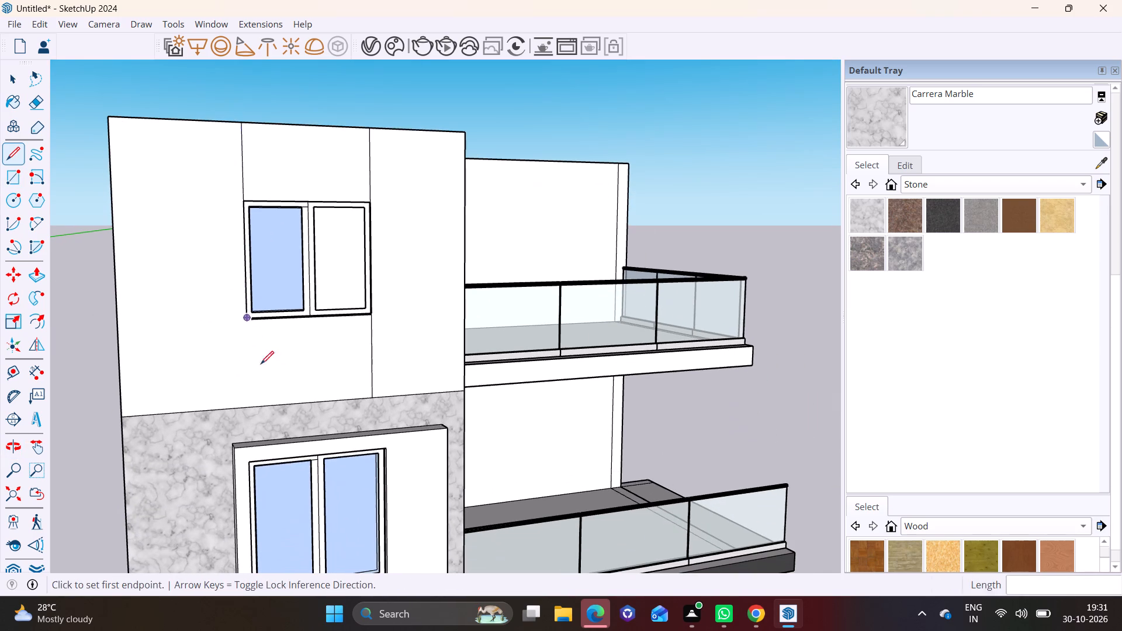
click(248, 319)
click(255, 409)
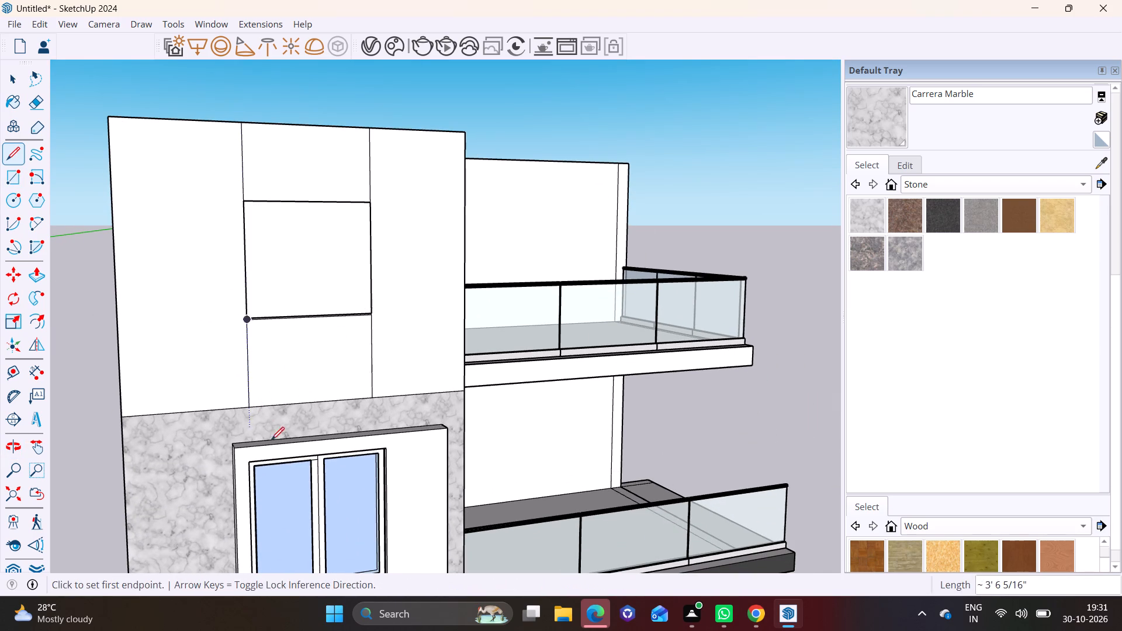
Delete the new face covering the upper window's opening.
key(space)
click(334, 284)
key(Delete)
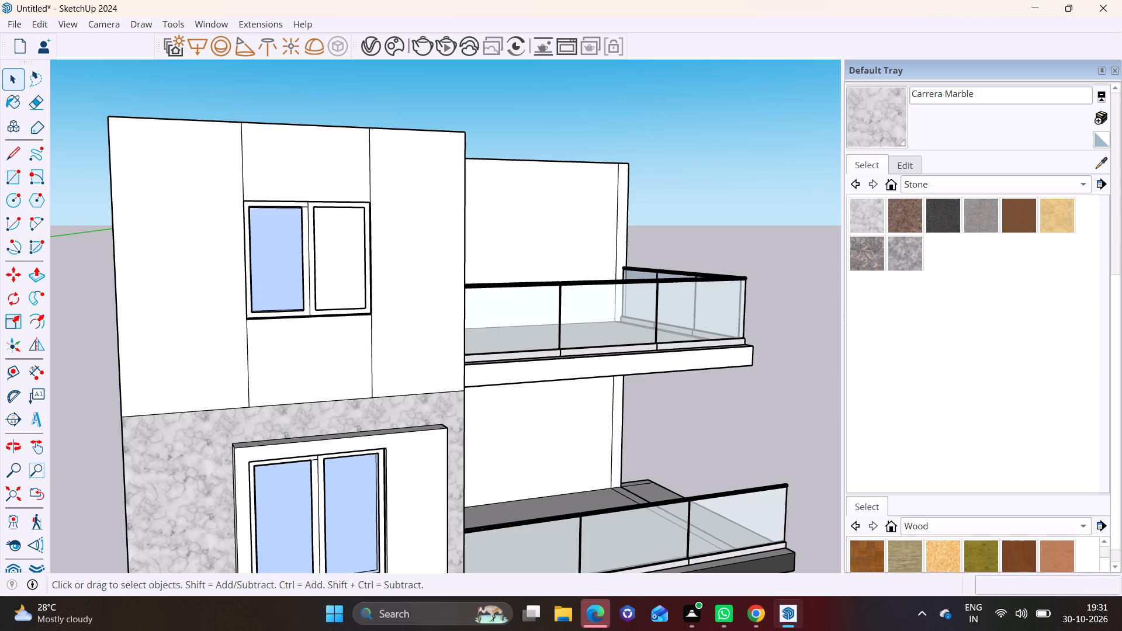
Draw two horizontal lines about 4' 1 9/16" long from the upper window's top and bottom corners to the tower's balcony-side edge.
click(13, 151)
middle_drag(162, 247, 103, 243)
scroll(290, 193, up, 3)
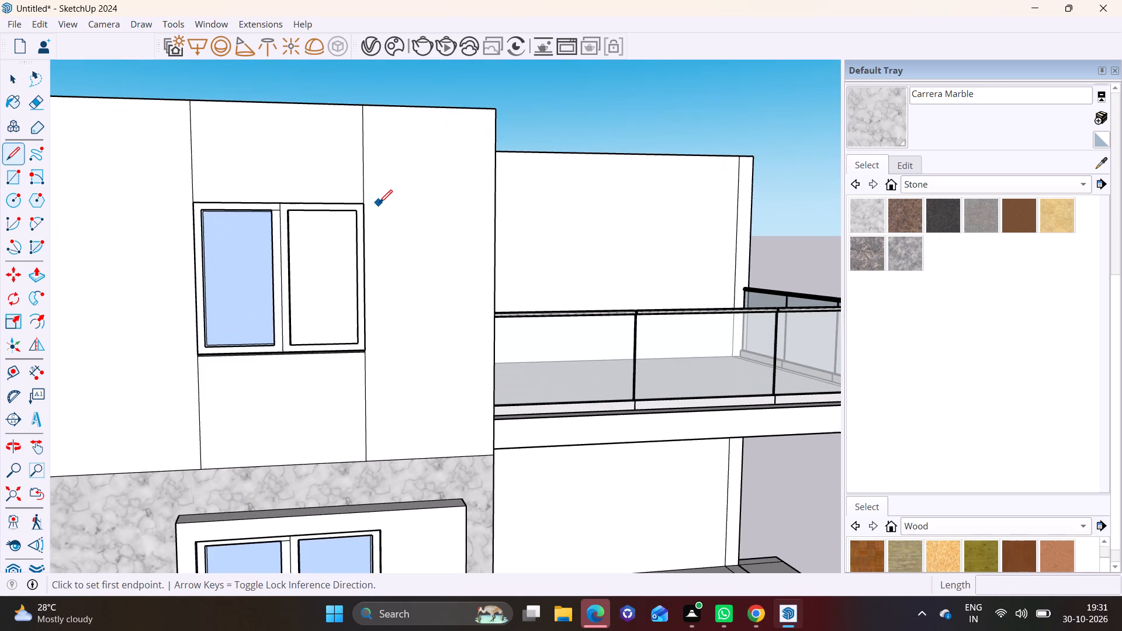
click(362, 202)
click(499, 199)
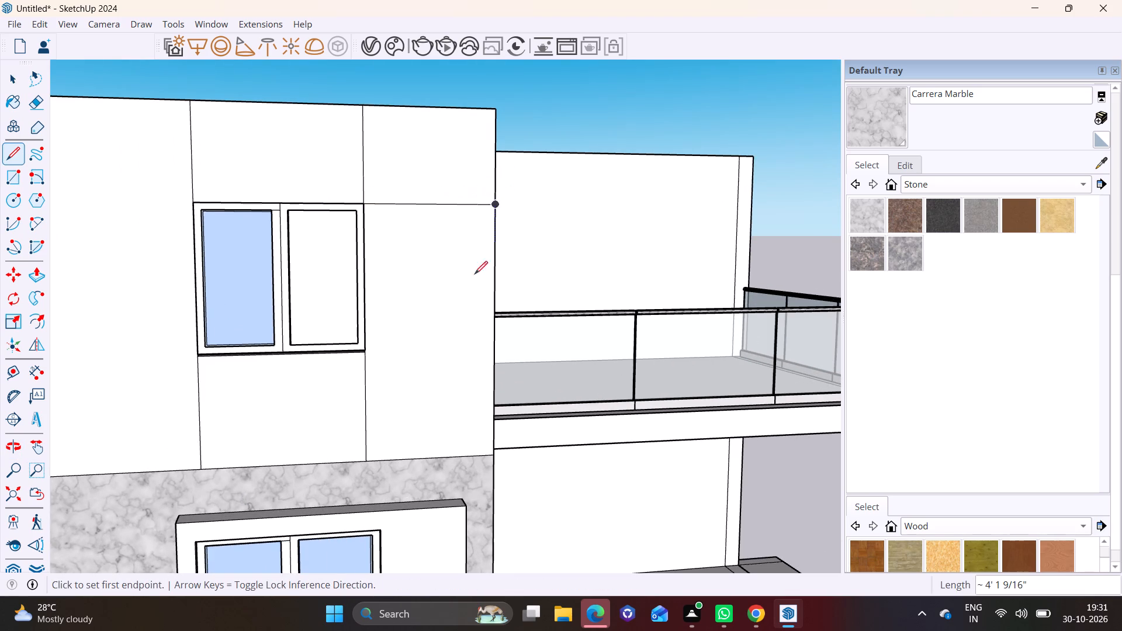
click(369, 351)
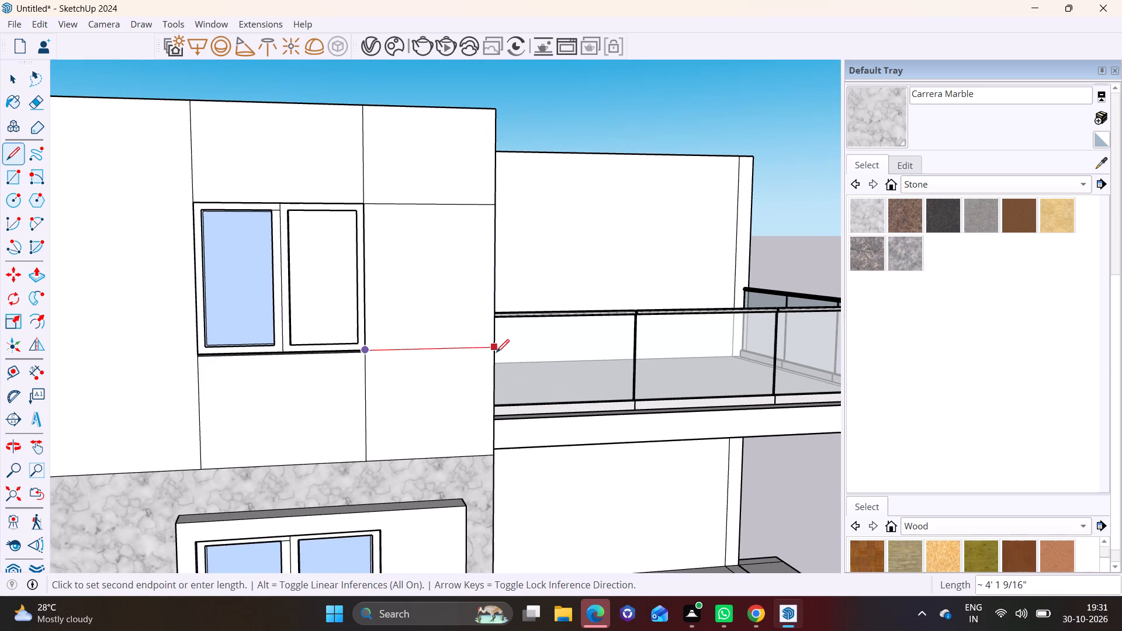
click(496, 352)
Draw two horizontal lines about 4' 8 1/16" long from the upper window's other top and bottom corners to the tower's outer edge.
click(191, 201)
middle_drag(127, 200, 124, 199)
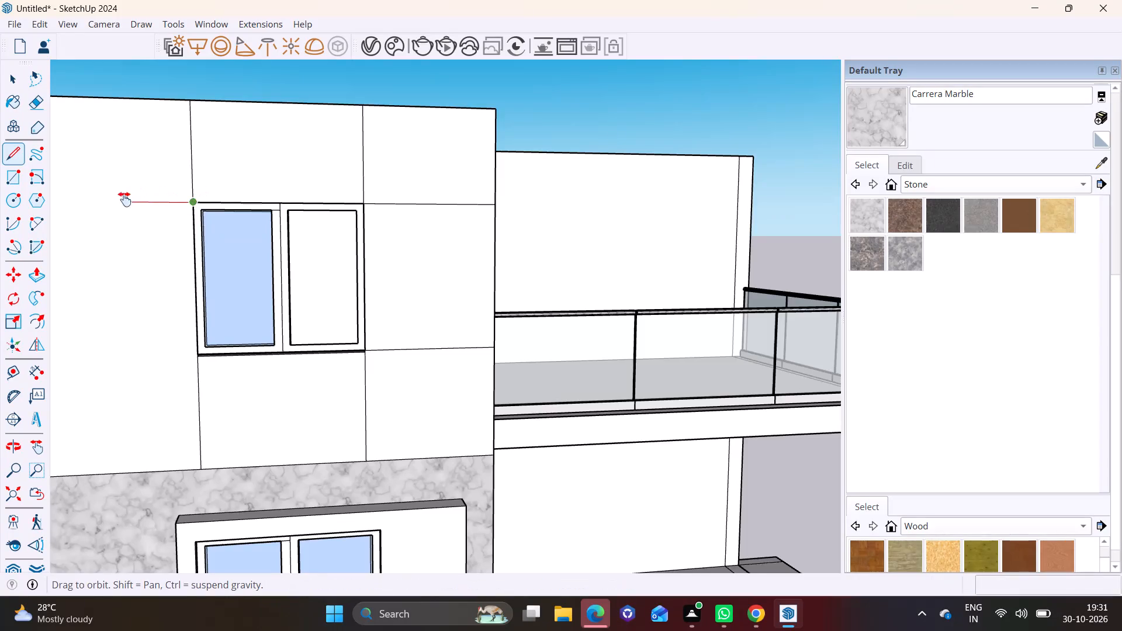
middle_drag(124, 199, 317, 211)
click(217, 211)
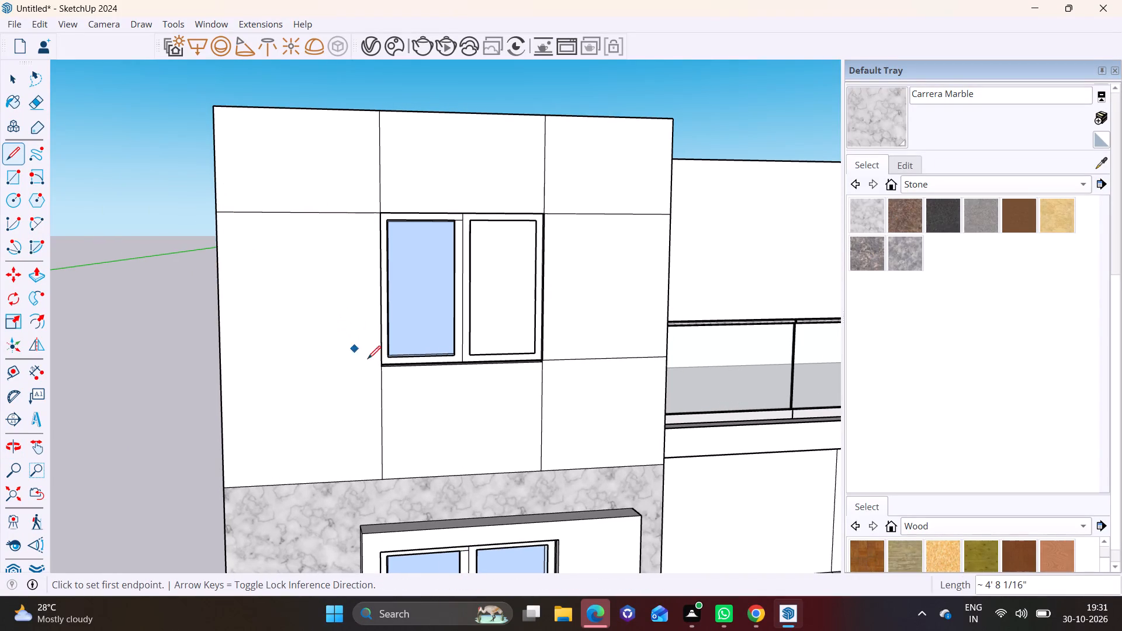
click(382, 366)
click(225, 366)
Examine the panel lines around the upper window on the tower's front face.
scroll(258, 366, down, 1)
middle_drag(283, 356, 164, 364)
key(z)
scroll(329, 362, down, 2)
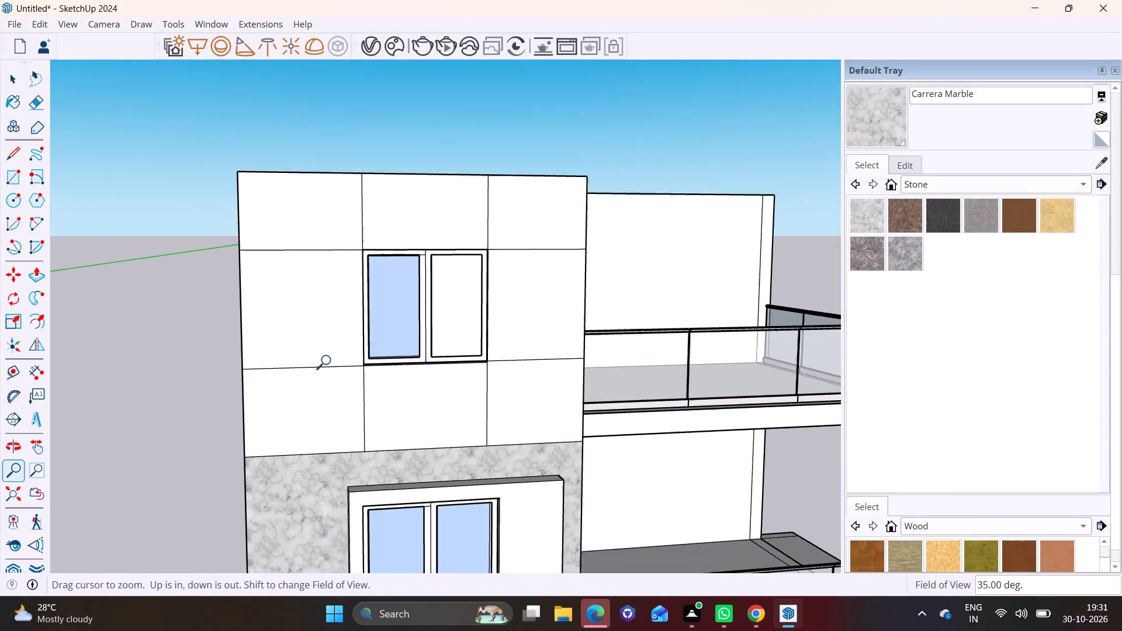
scroll(329, 361, down, 1)
scroll(302, 355, up, 1)
shift+middle_drag(293, 351, 213, 349)
middle_drag(226, 353, 175, 356)
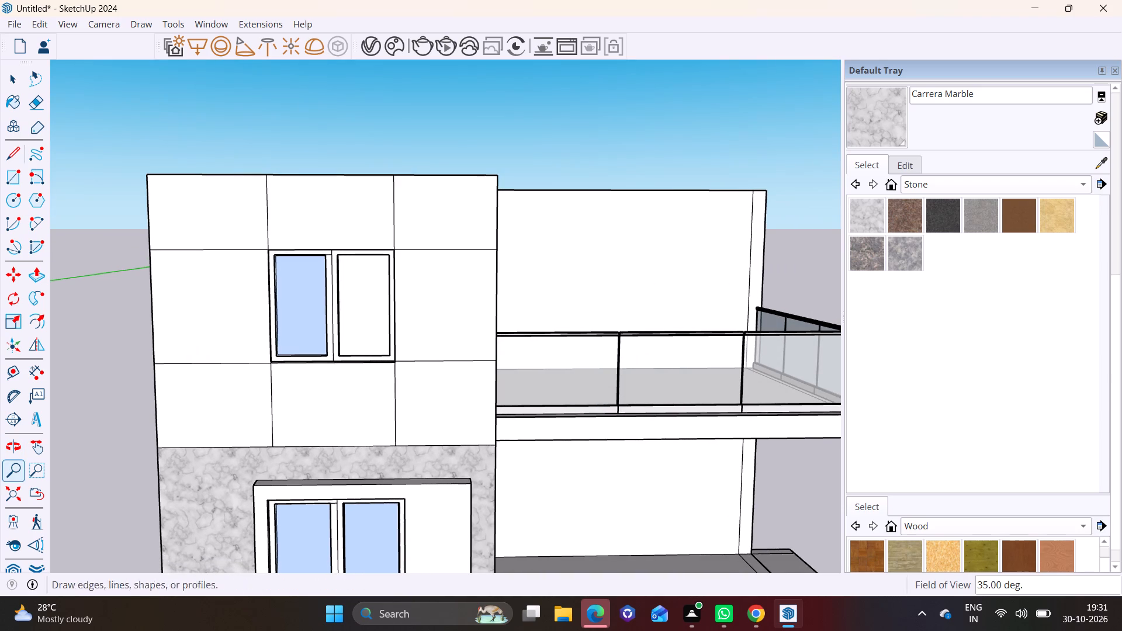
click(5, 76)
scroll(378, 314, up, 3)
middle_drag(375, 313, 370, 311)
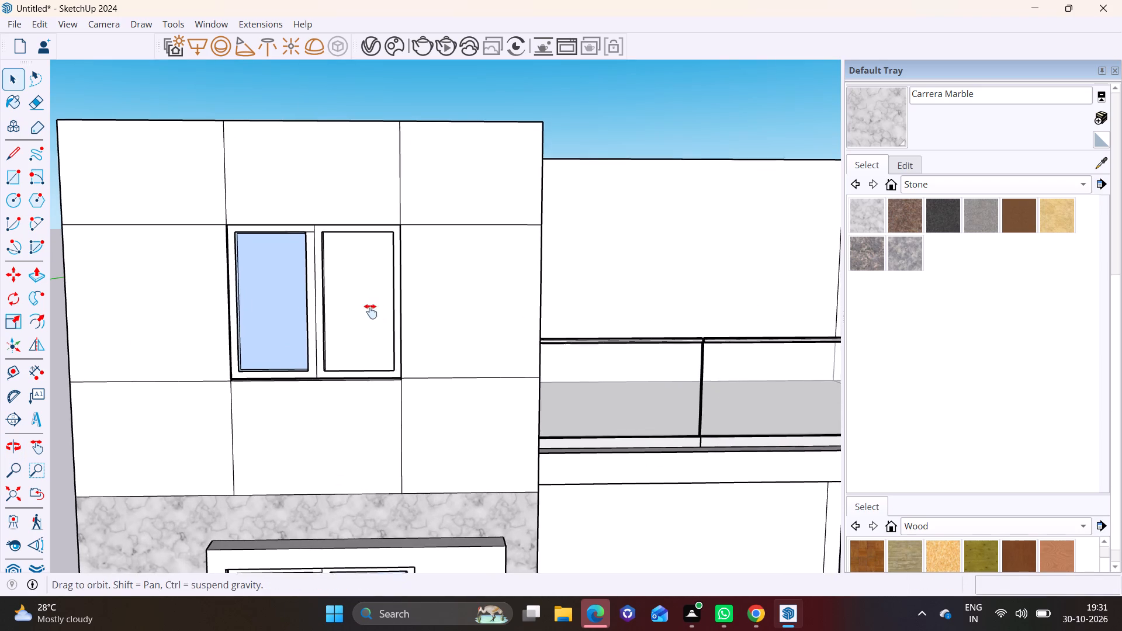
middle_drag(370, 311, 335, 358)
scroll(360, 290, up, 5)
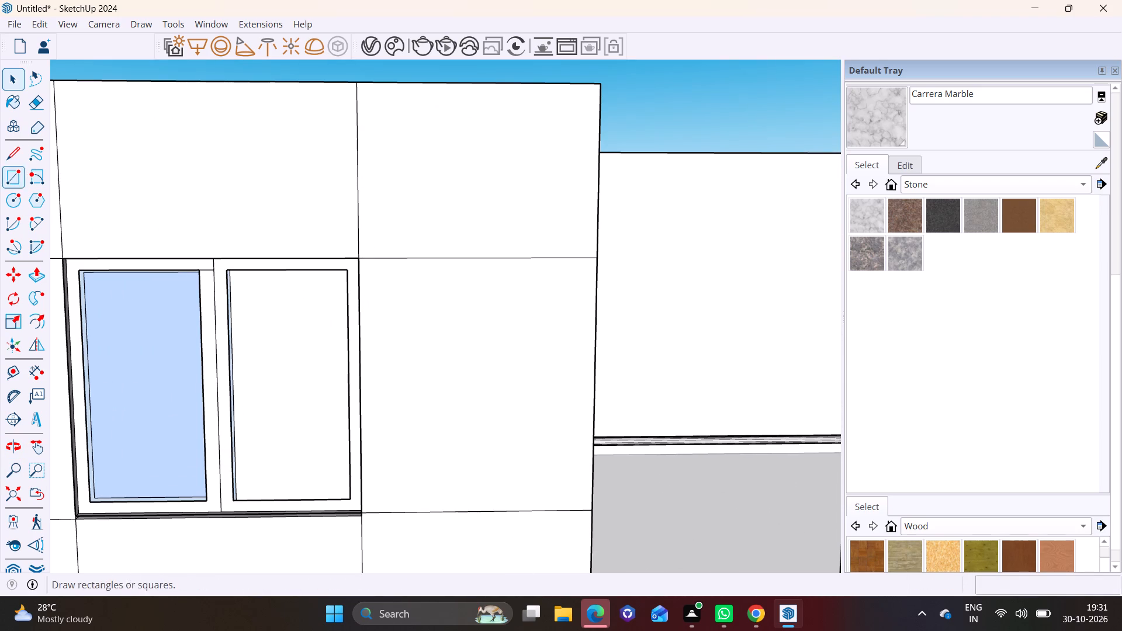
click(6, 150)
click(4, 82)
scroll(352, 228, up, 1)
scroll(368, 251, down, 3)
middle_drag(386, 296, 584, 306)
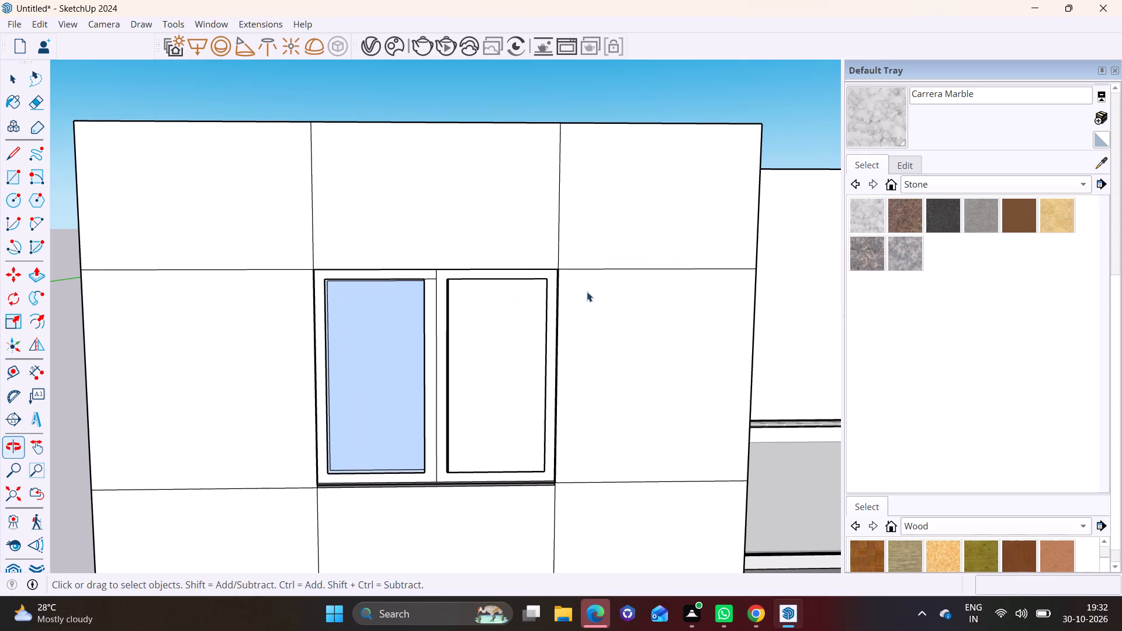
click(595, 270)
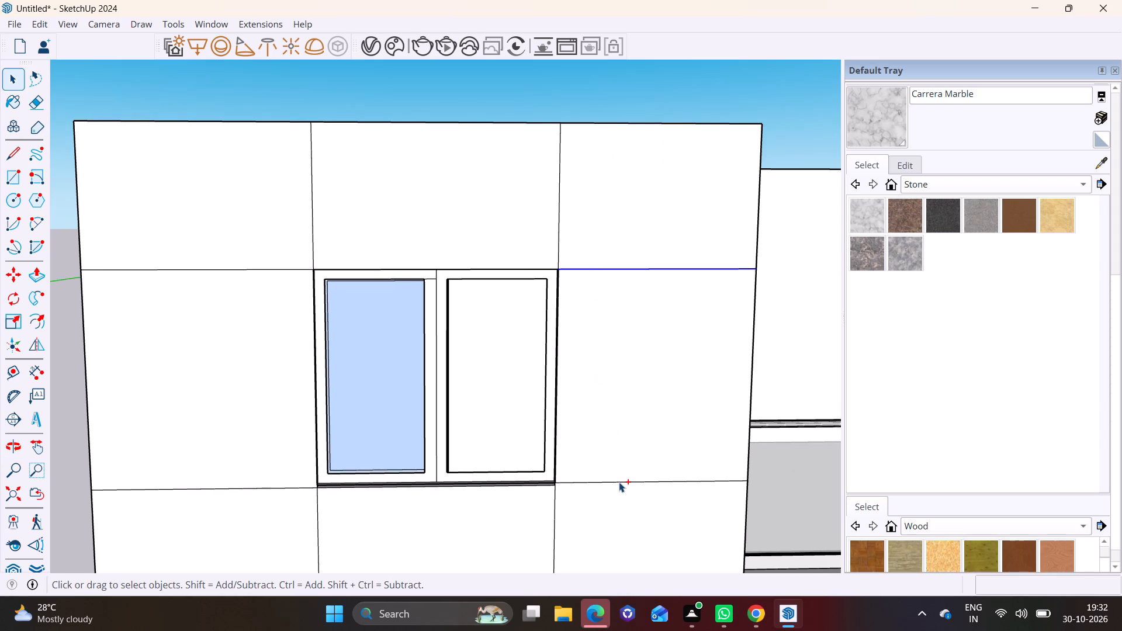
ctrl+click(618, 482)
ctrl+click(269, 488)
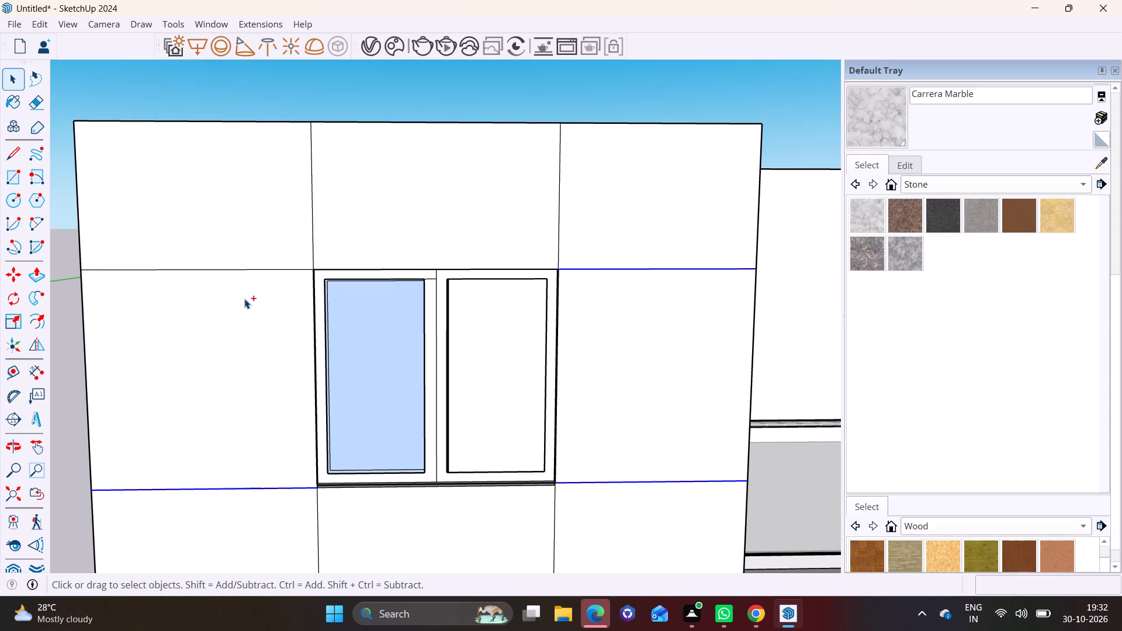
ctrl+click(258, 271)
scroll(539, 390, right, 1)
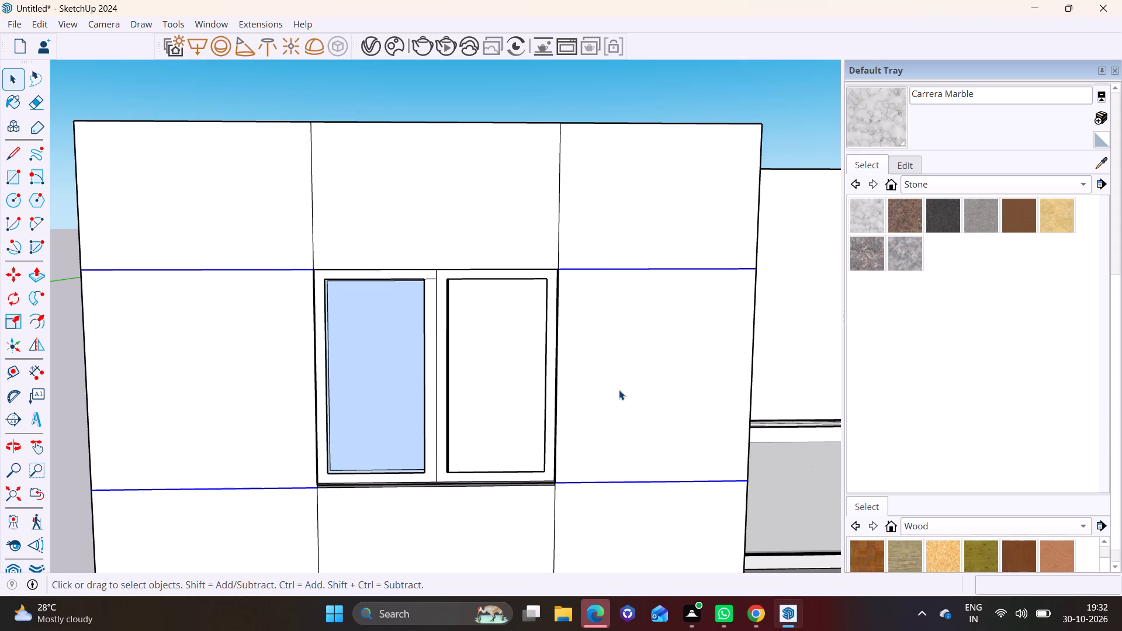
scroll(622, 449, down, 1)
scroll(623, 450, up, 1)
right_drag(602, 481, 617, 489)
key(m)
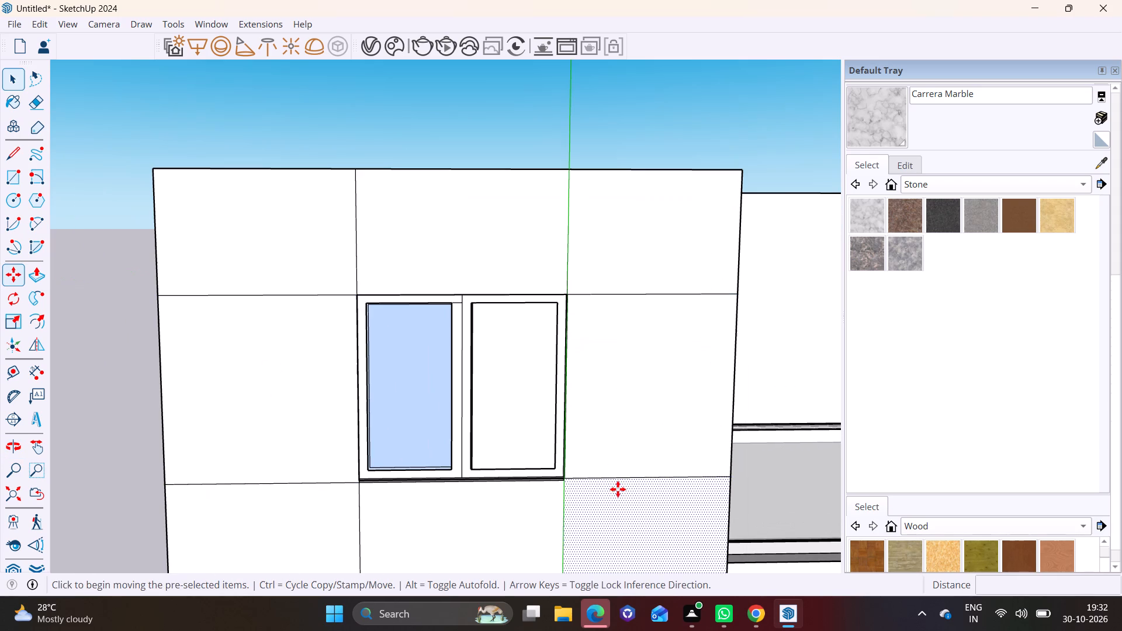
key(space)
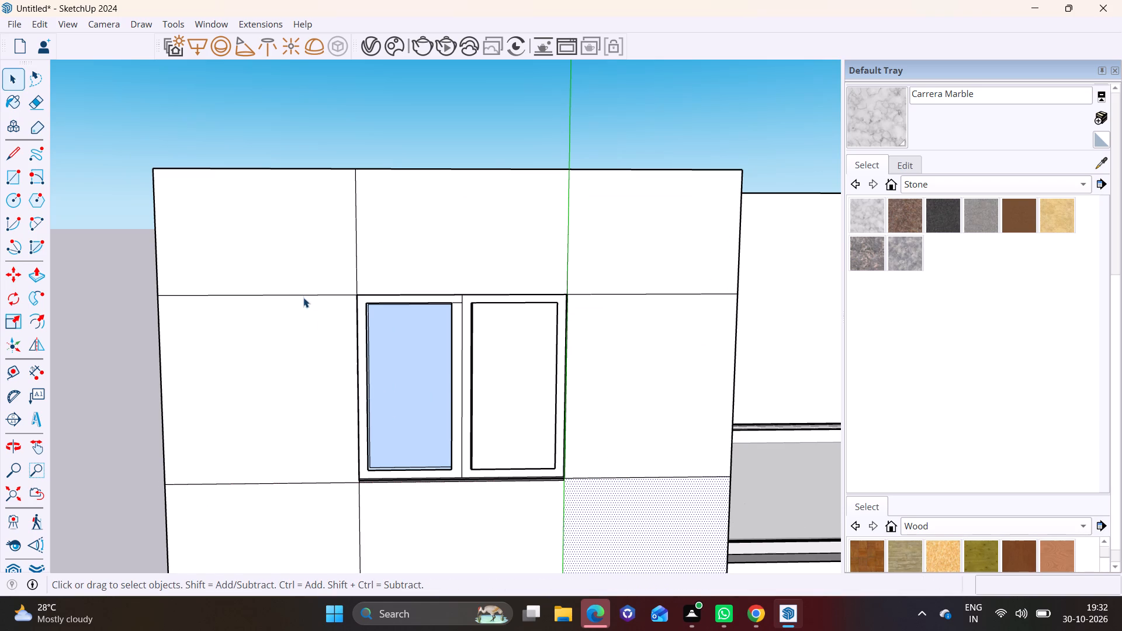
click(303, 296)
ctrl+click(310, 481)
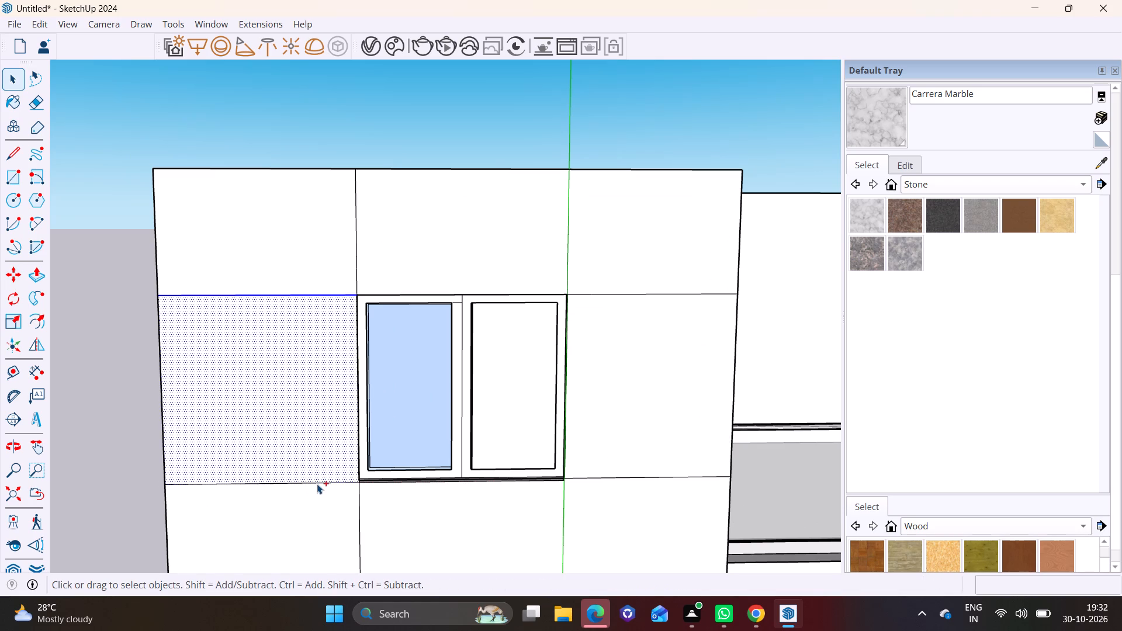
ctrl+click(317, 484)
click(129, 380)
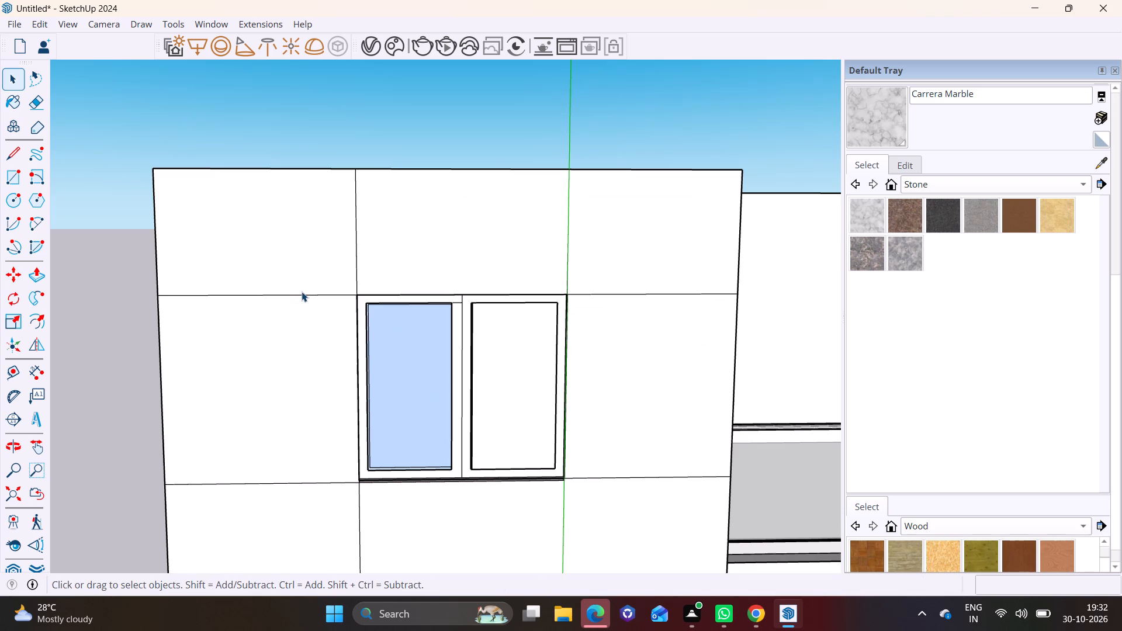
Copy the four horizontal panel lines beside the upper window upward by about 3 1/4" on the tower's front face.
click(301, 294)
ctrl+click(312, 484)
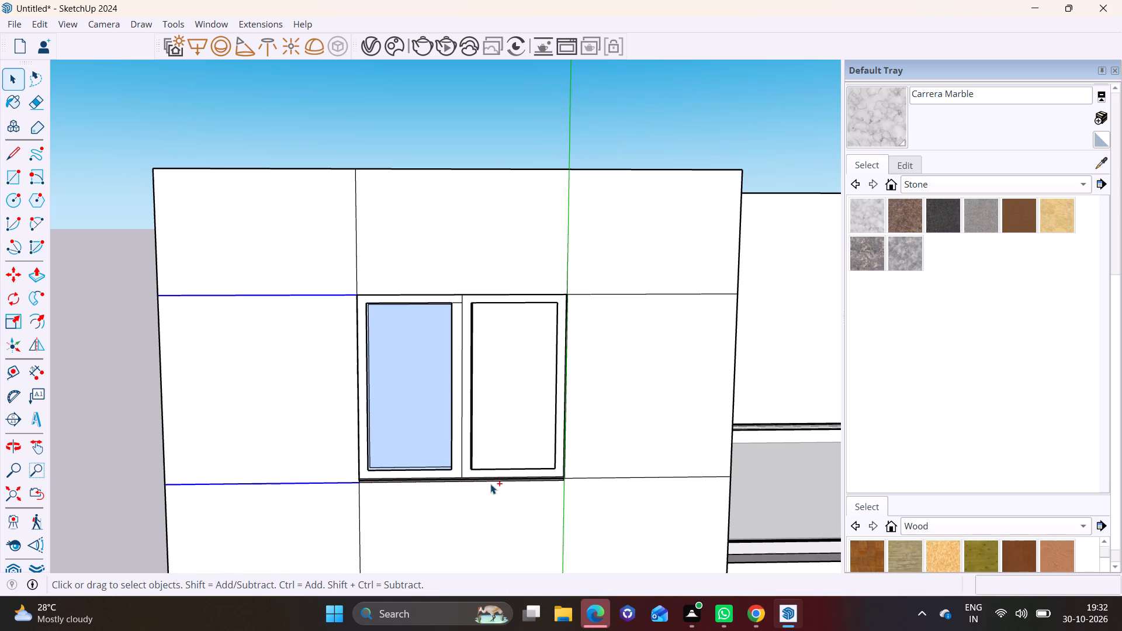
ctrl+click(593, 477)
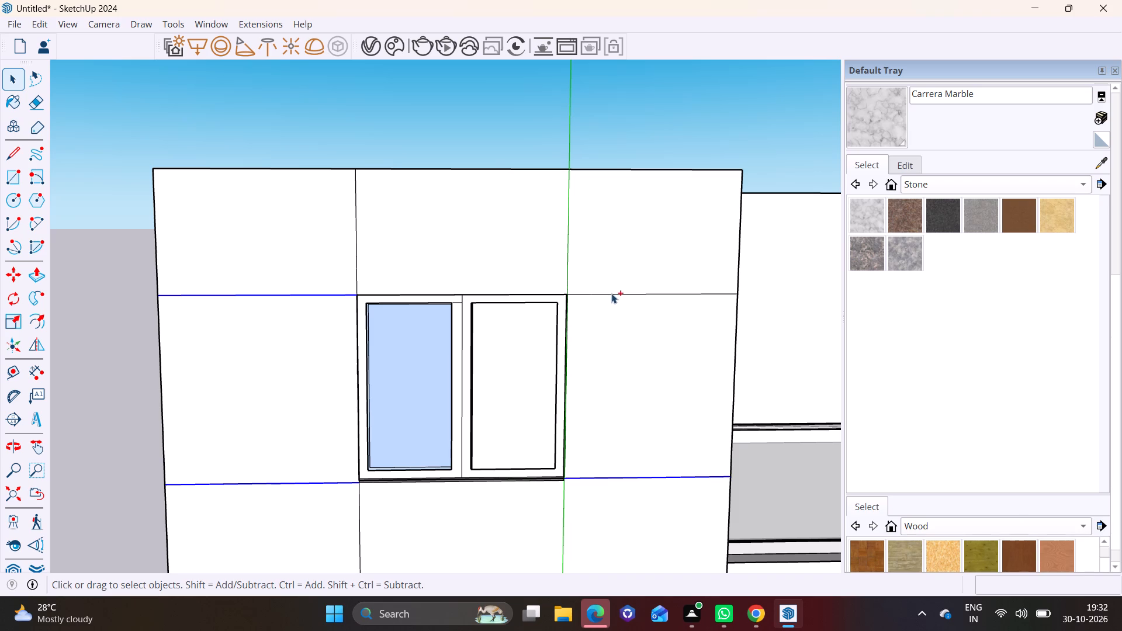
ctrl+click(611, 293)
key(m)
click(649, 293)
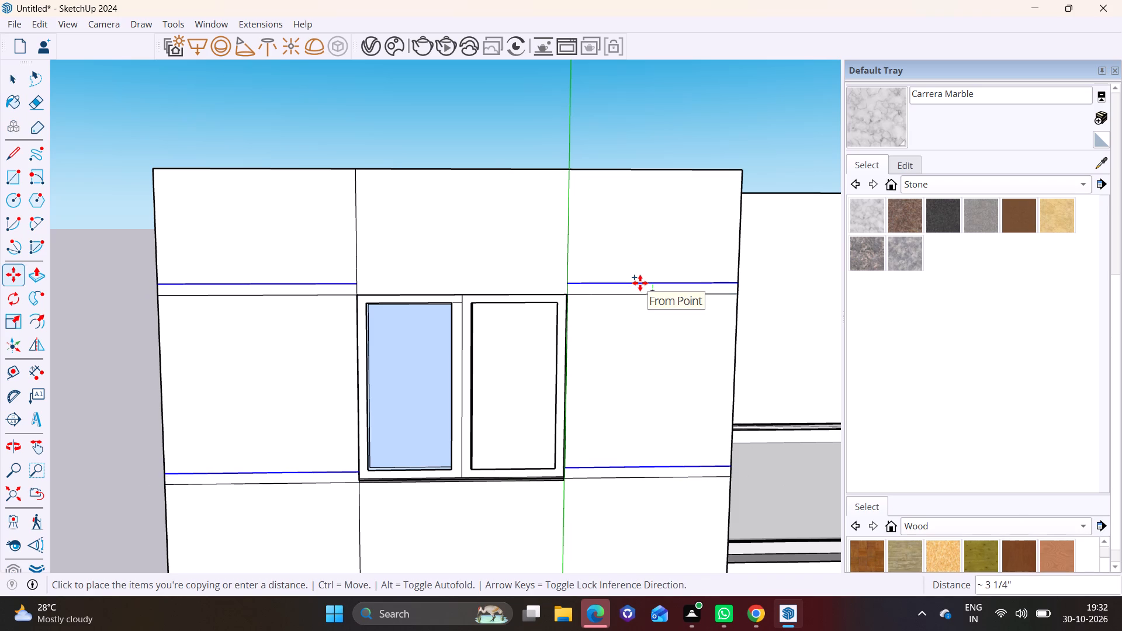
click(640, 283)
key(space)
Examine the doubled panel lines beside the upper window and the tower's top from above and in front.
click(476, 281)
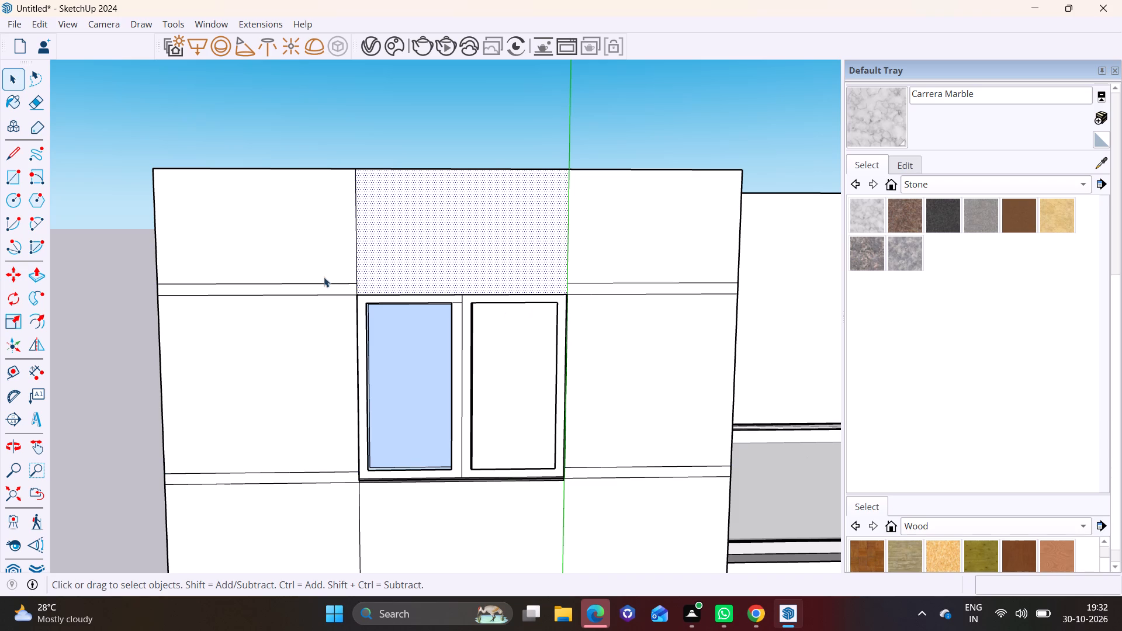
click(306, 288)
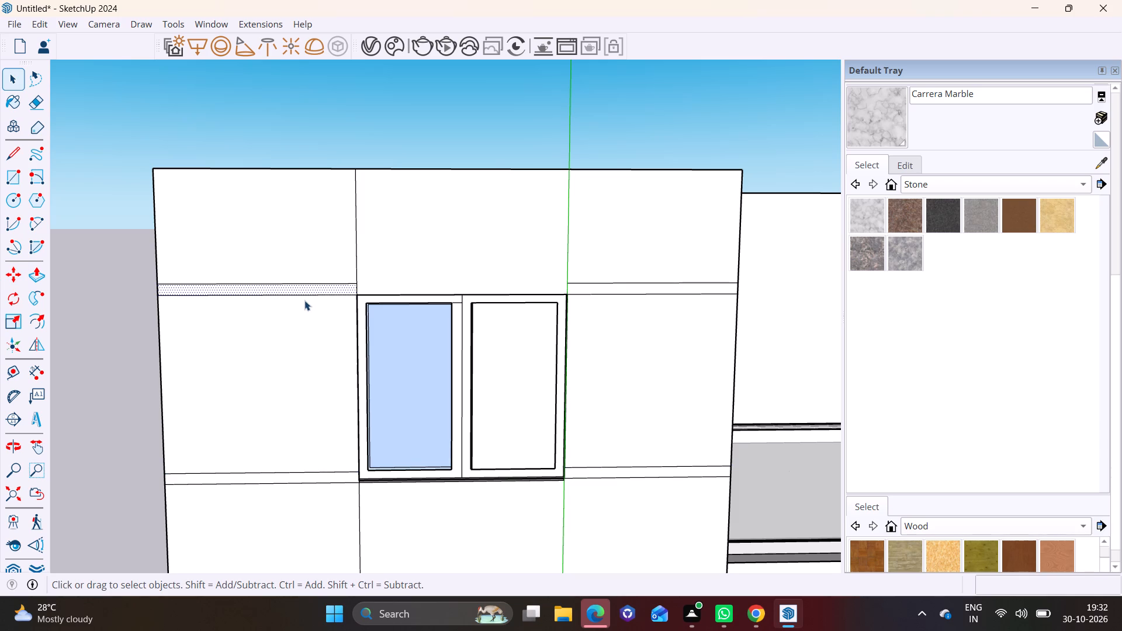
click(565, 242)
middle_drag(582, 227, 430, 373)
scroll(525, 335, down, 8)
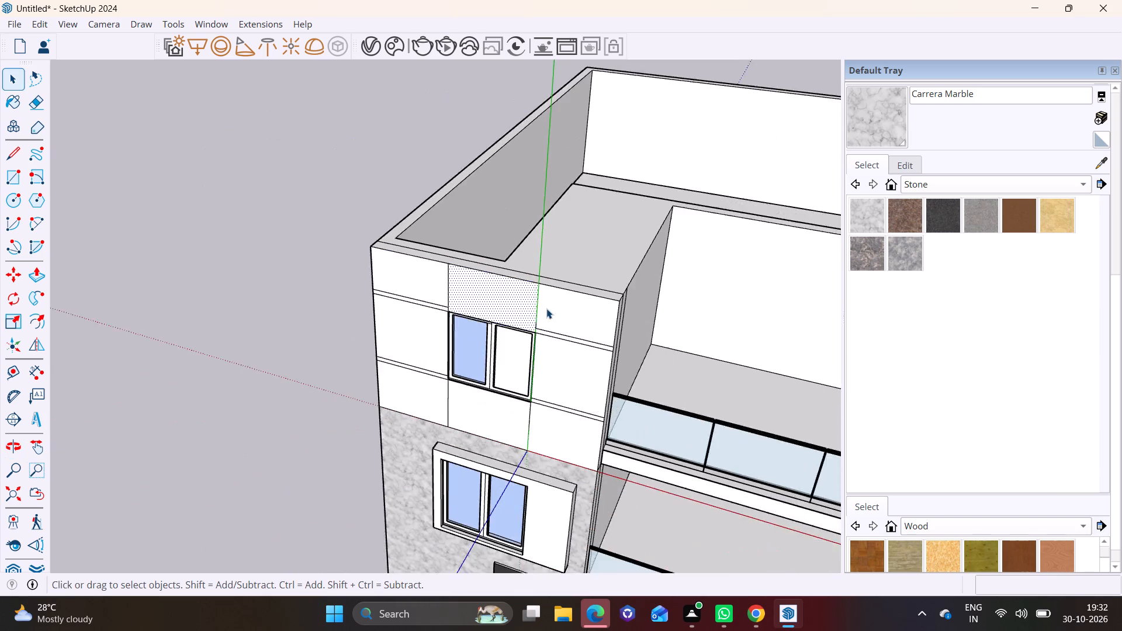
scroll(546, 308, down, 6)
middle_drag(552, 314, 670, 184)
click(300, 242)
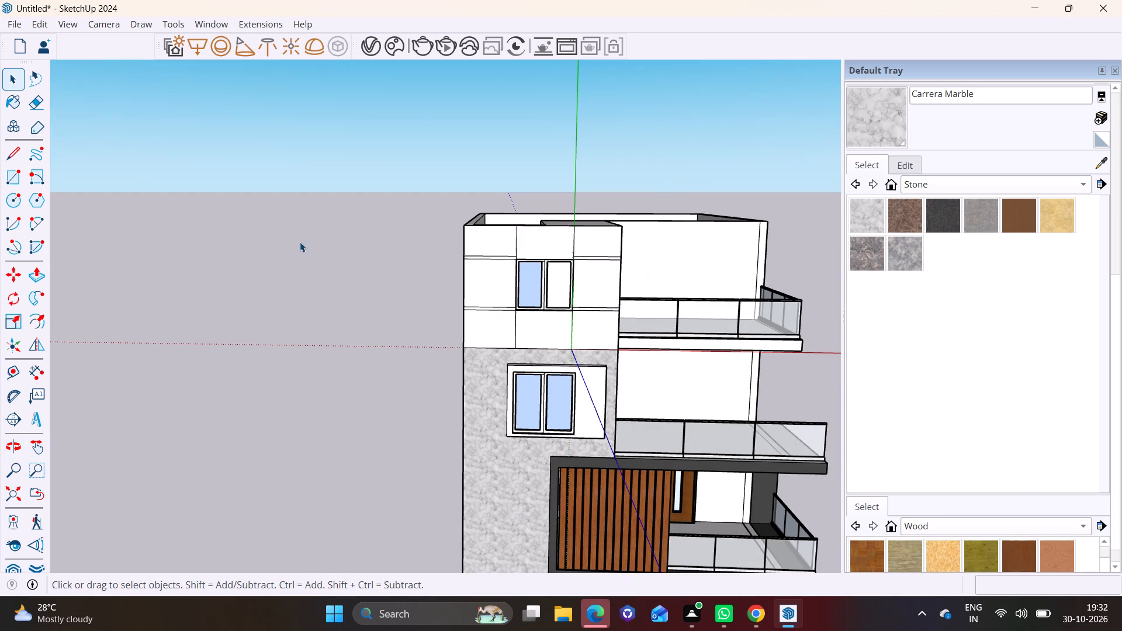
click(300, 242)
drag(300, 255, 300, 261)
drag(339, 393, 348, 392)
Select the whole house and move it away from the origin, between the solid red and dotted blue axes.
scroll(422, 393, down, 4)
middle_drag(475, 374, 206, 413)
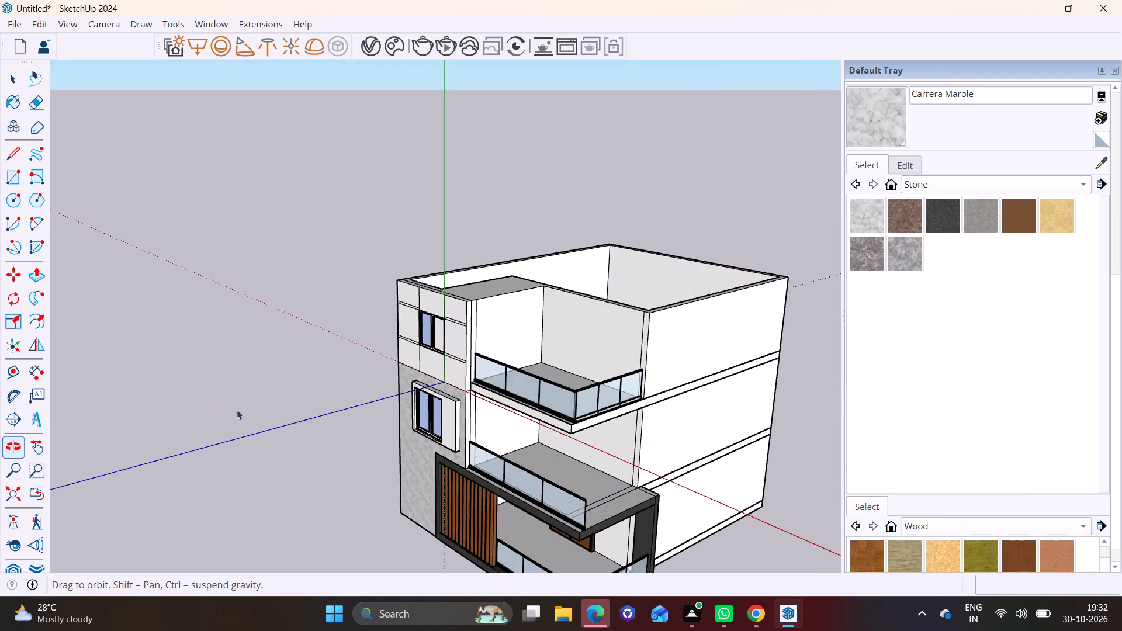
scroll(327, 387, down, 12)
drag(272, 314, 663, 513)
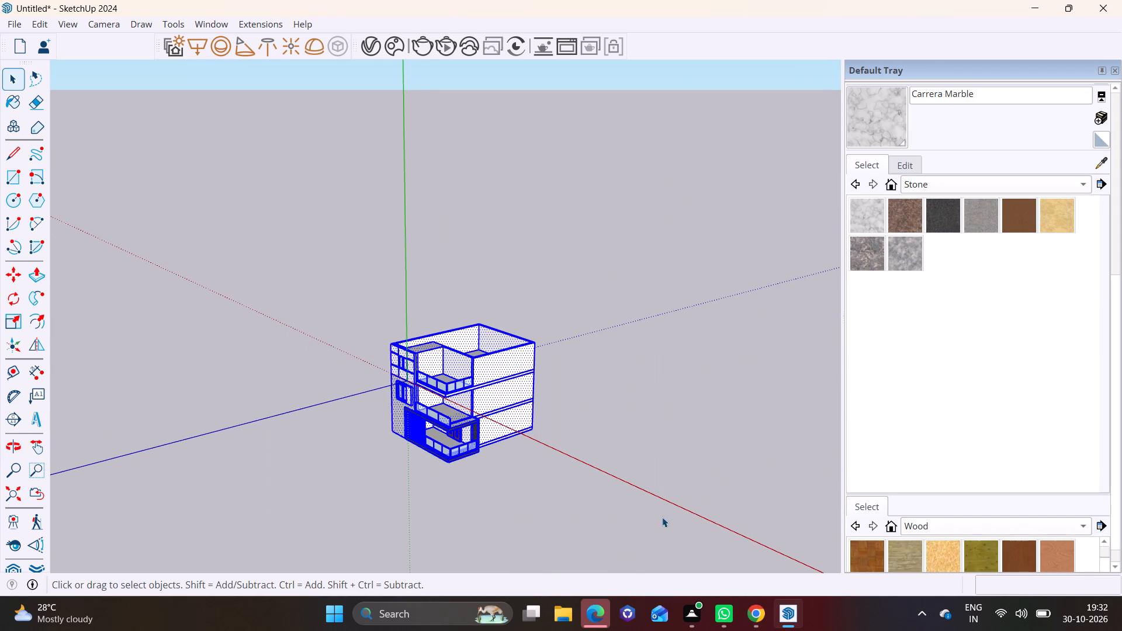
scroll(593, 505, up, 1)
key(m)
click(527, 420)
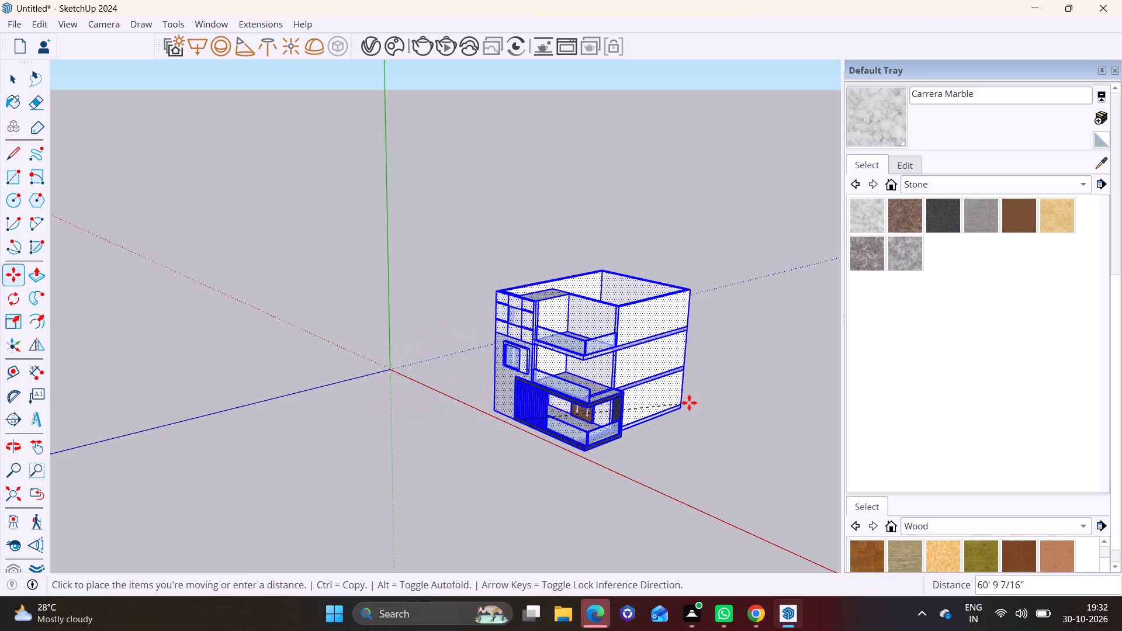
click(777, 402)
Move the whole house farther from the origin toward the dotted end of the blue axis and clear the selection.
scroll(612, 443, down, 3)
middle_drag(608, 445, 677, 479)
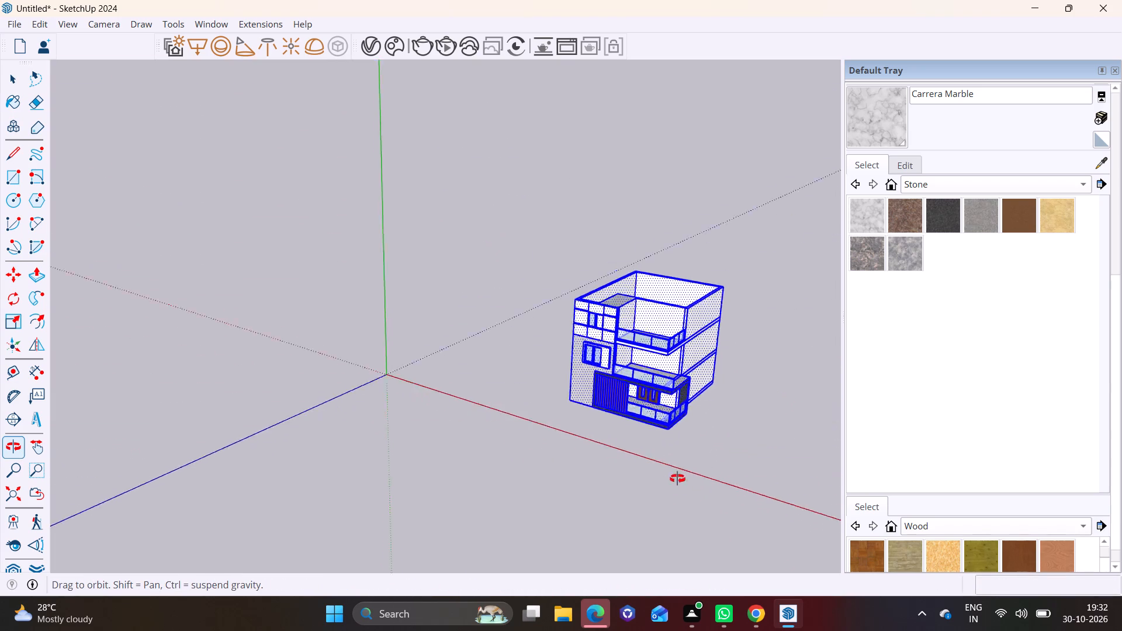
middle_drag(677, 479, 395, 513)
scroll(588, 448, down, 4)
shift+middle_drag(594, 438, 186, 346)
shift+scroll(183, 347, down, 1)
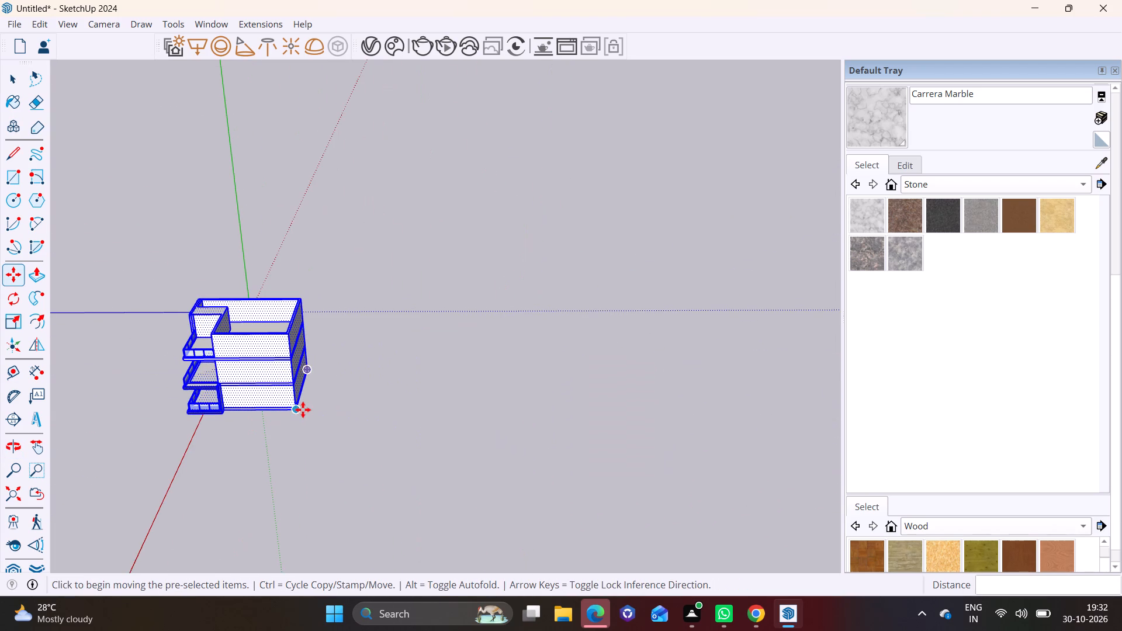
click(303, 410)
click(609, 495)
key(space)
click(376, 476)
Examine the moved house and the panel lines around the upper window on the tower's front face.
middle_drag(376, 476, 421, 487)
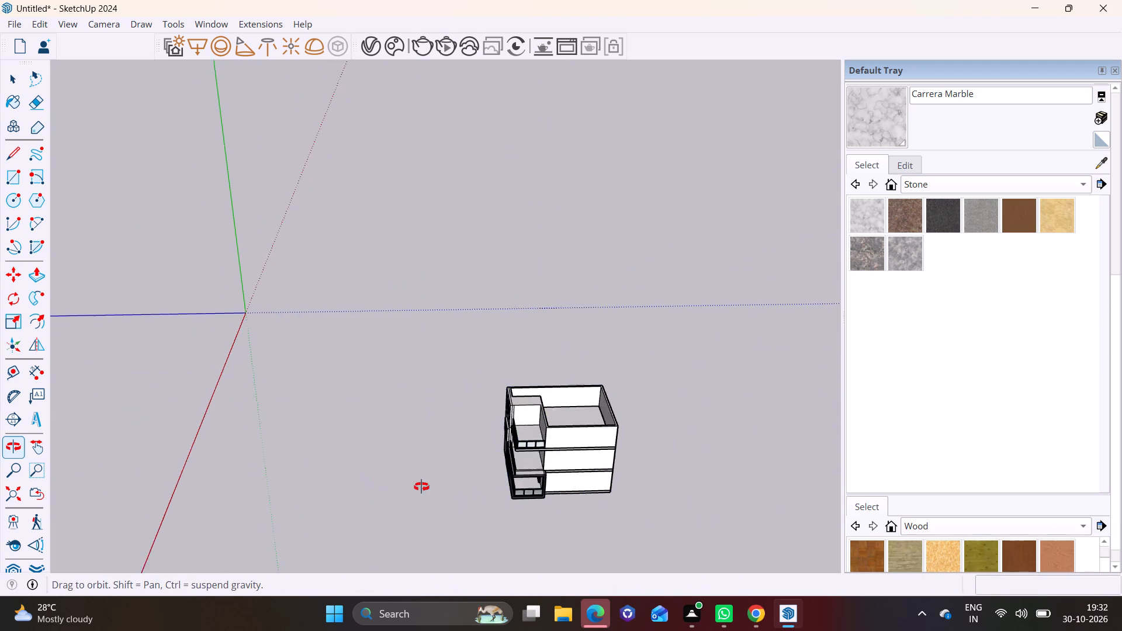
middle_drag(421, 487, 746, 422)
scroll(524, 403, up, 16)
shift+middle_drag(501, 387, 309, 400)
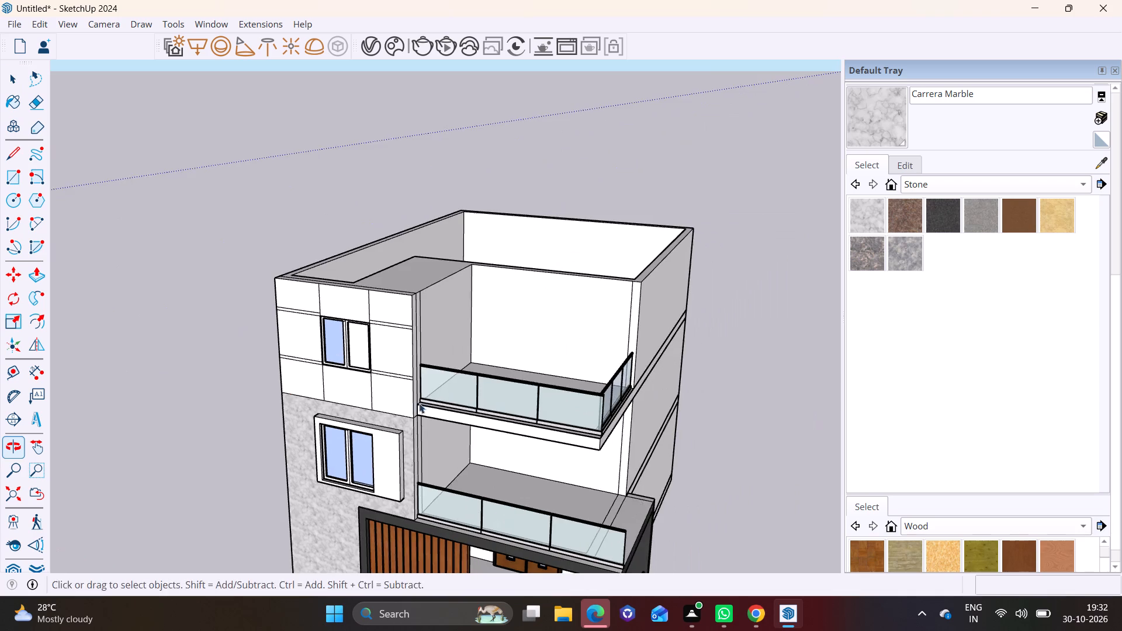
middle_drag(419, 403, 578, 346)
scroll(443, 348, up, 5)
shift+middle_drag(430, 356, 416, 305)
scroll(372, 298, up, 3)
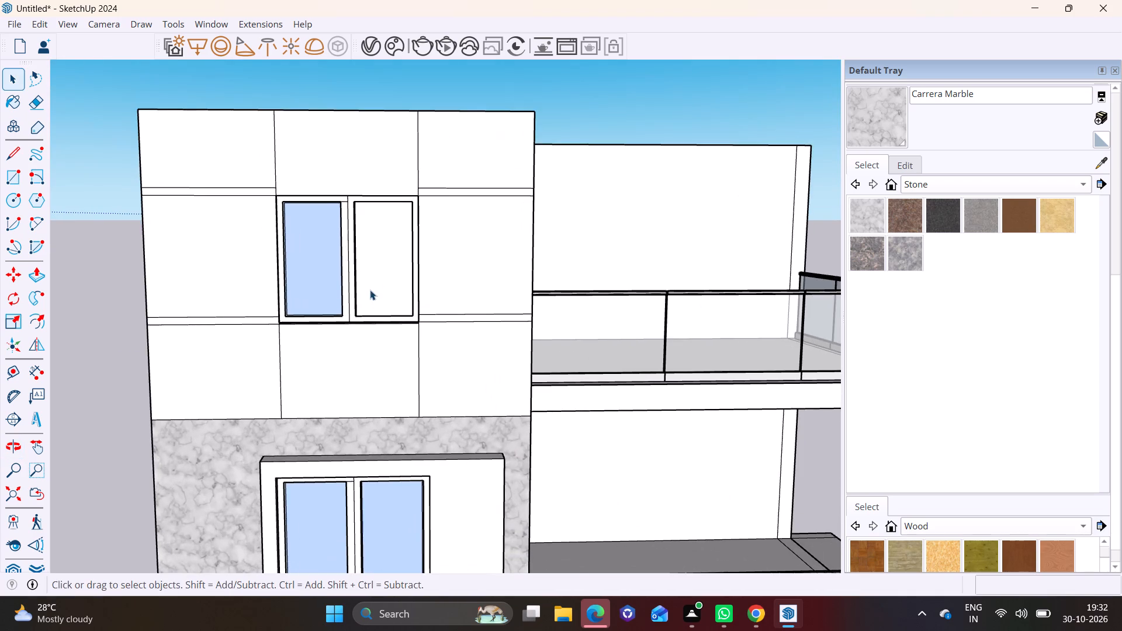
shift+middle_drag(374, 284, 529, 299)
scroll(572, 279, up, 2)
shift+middle_drag(573, 299, 534, 307)
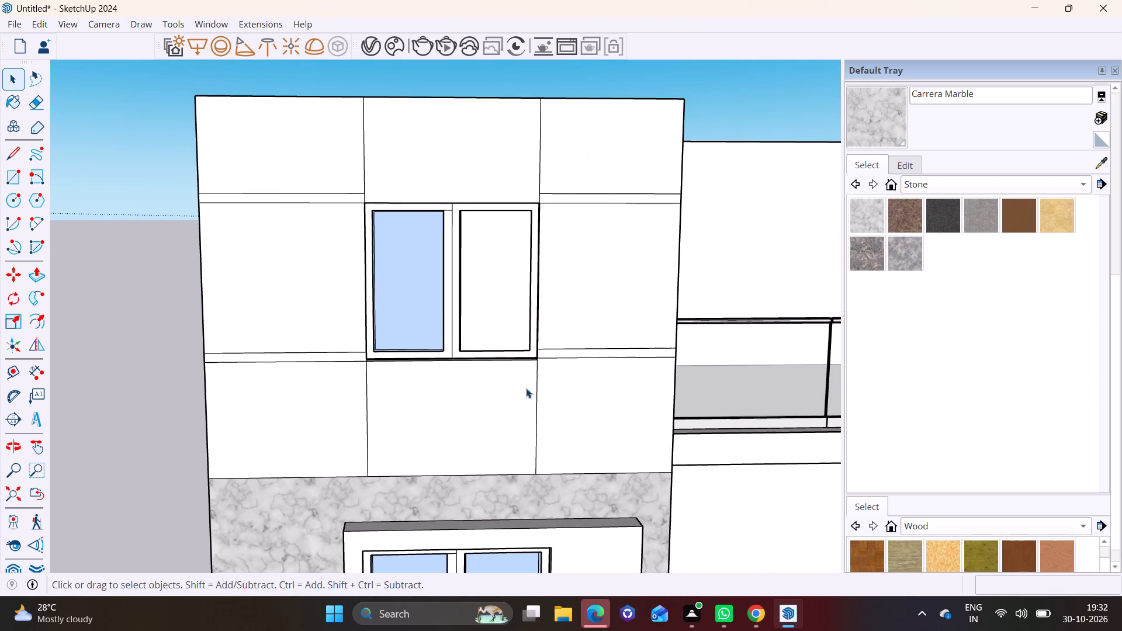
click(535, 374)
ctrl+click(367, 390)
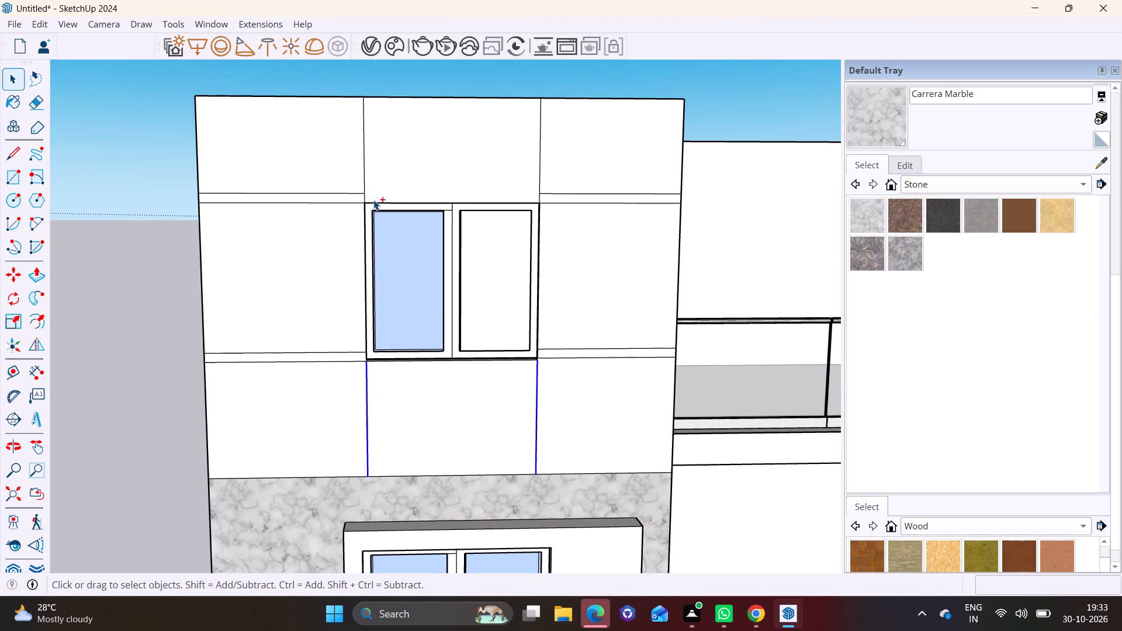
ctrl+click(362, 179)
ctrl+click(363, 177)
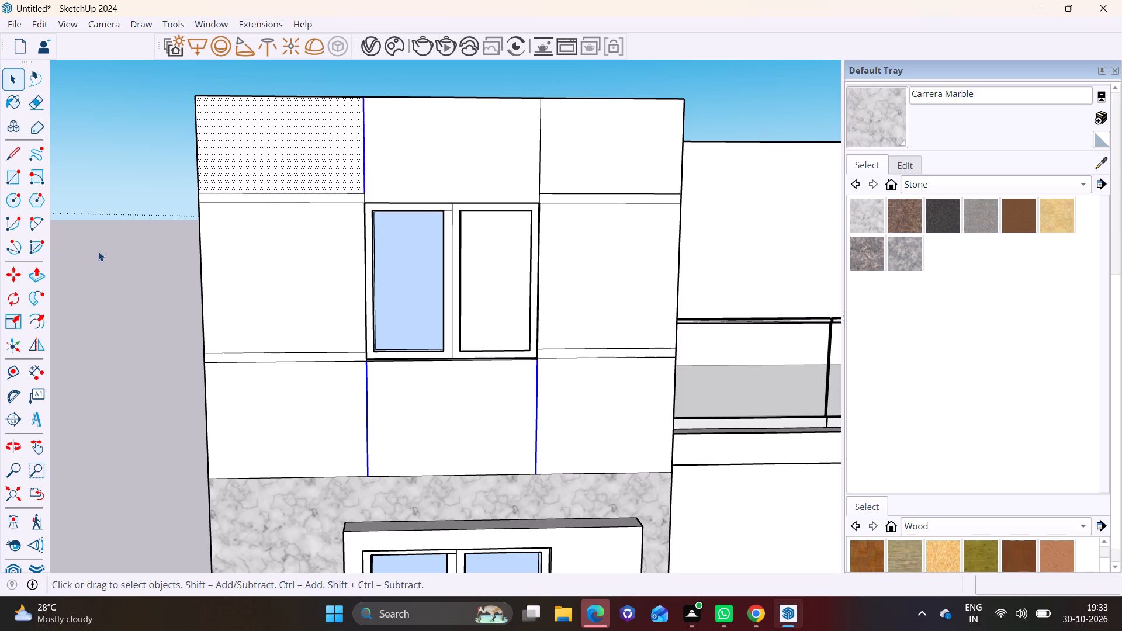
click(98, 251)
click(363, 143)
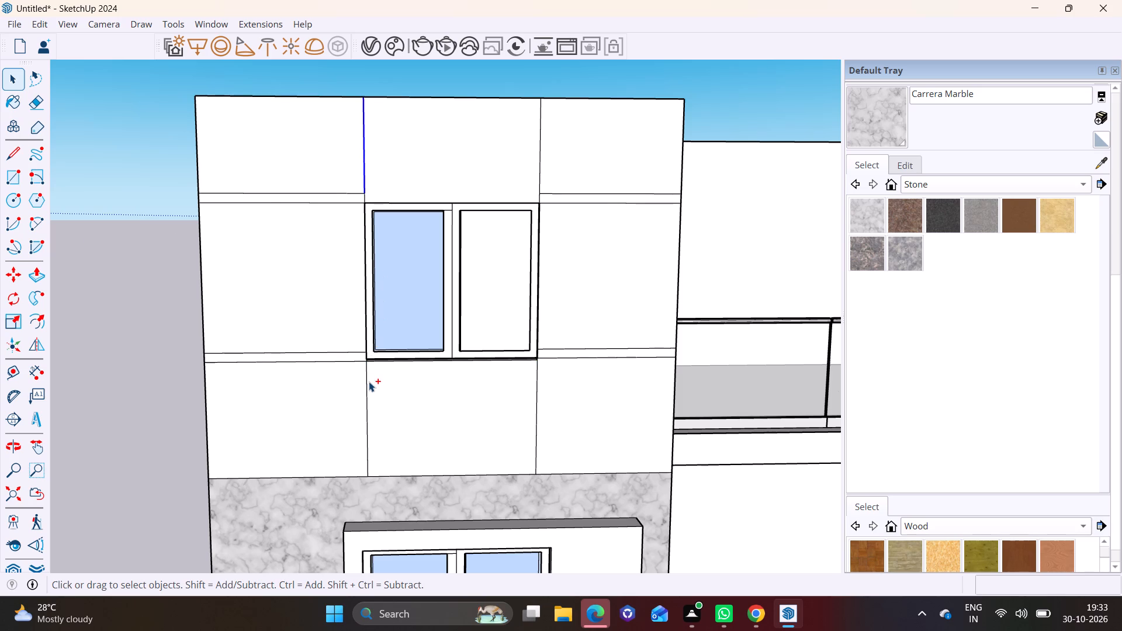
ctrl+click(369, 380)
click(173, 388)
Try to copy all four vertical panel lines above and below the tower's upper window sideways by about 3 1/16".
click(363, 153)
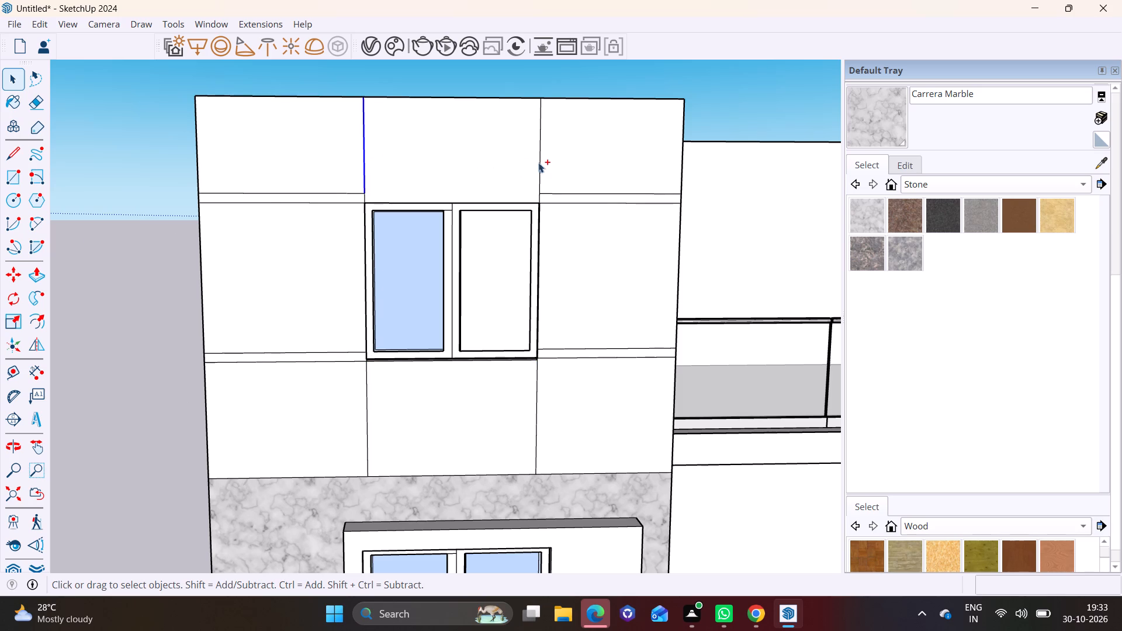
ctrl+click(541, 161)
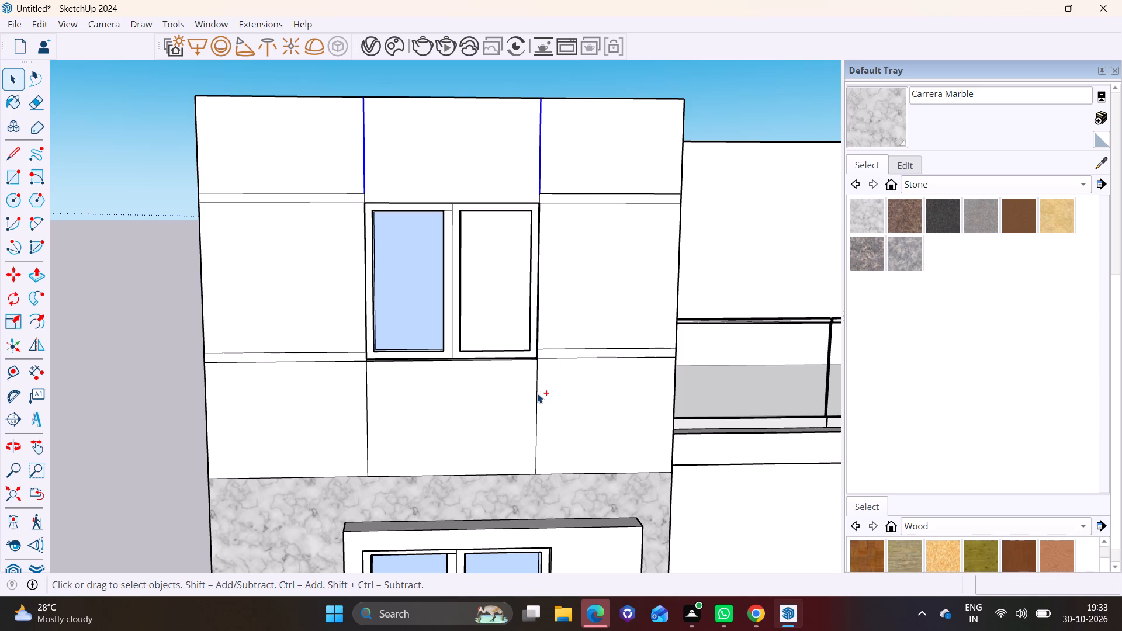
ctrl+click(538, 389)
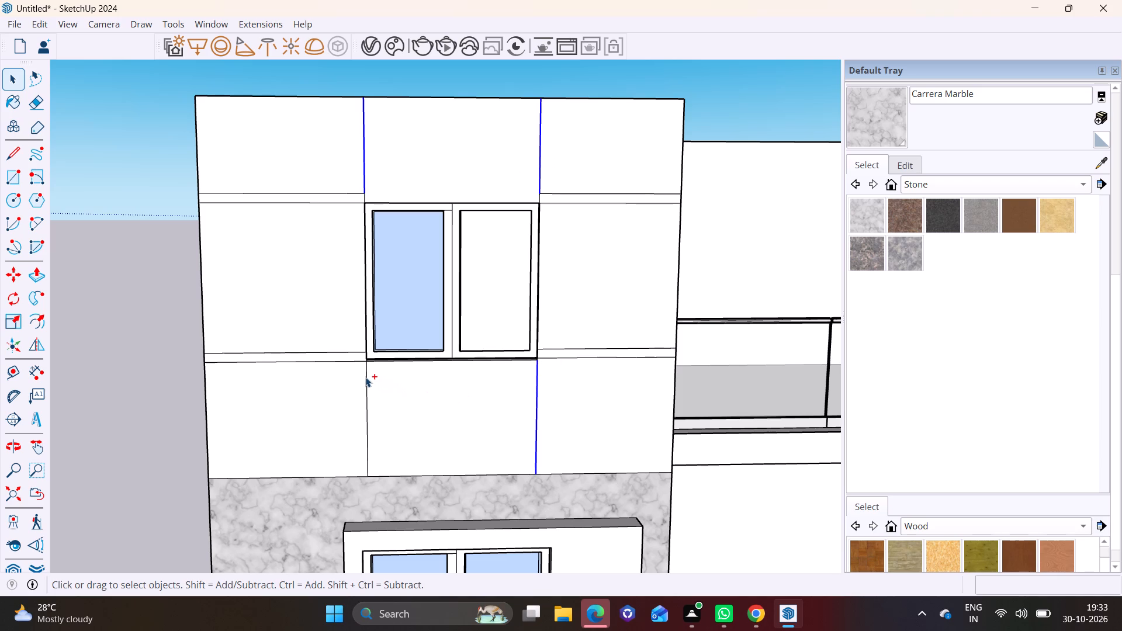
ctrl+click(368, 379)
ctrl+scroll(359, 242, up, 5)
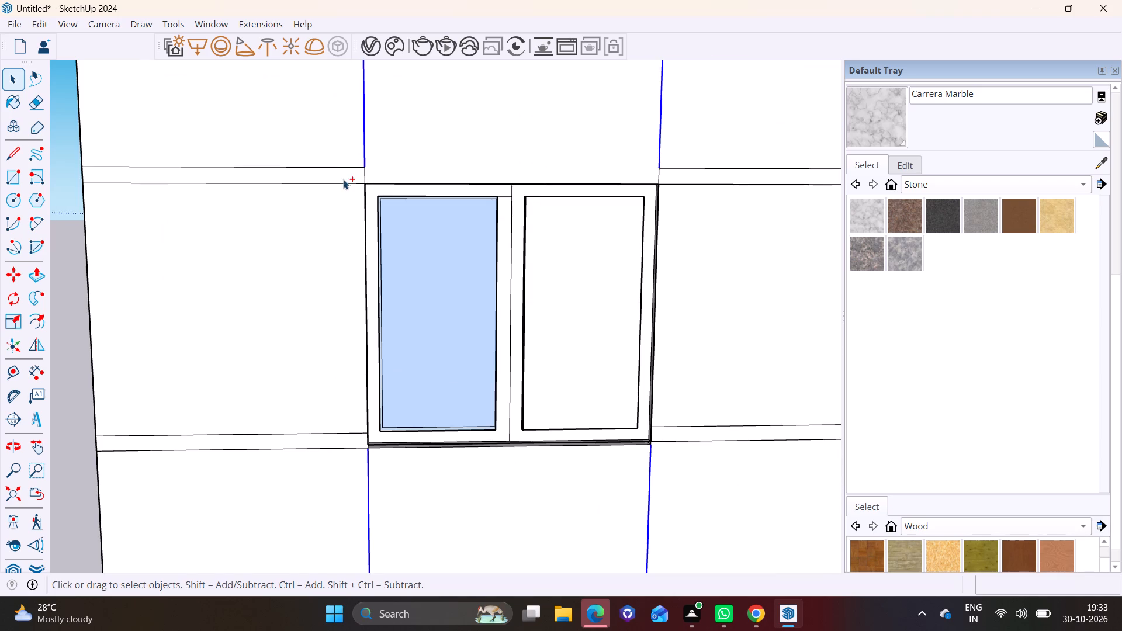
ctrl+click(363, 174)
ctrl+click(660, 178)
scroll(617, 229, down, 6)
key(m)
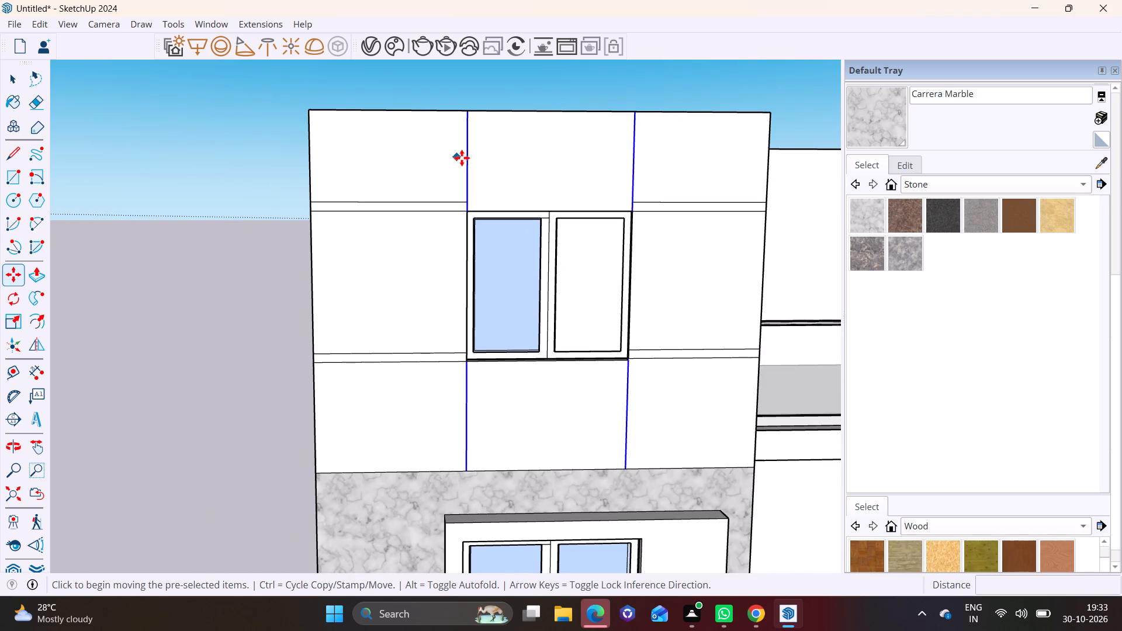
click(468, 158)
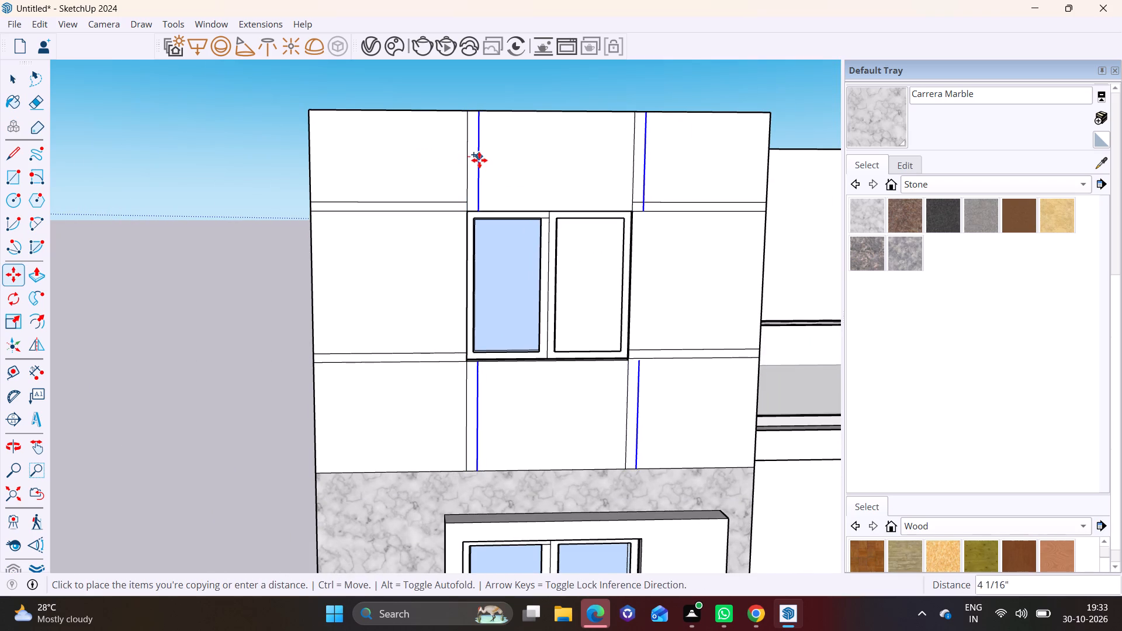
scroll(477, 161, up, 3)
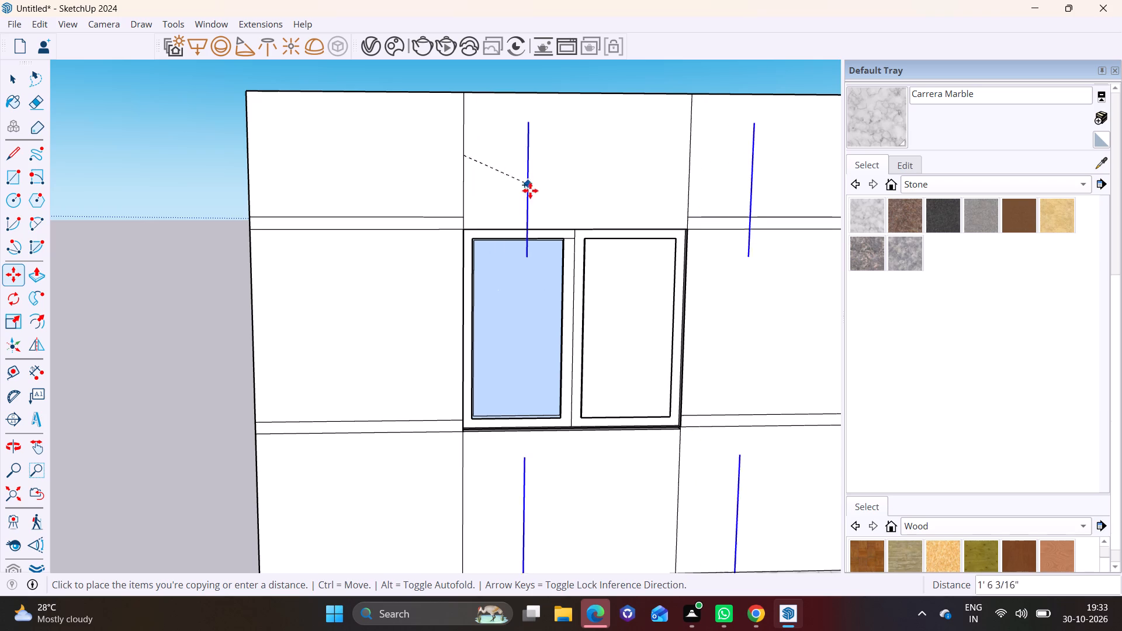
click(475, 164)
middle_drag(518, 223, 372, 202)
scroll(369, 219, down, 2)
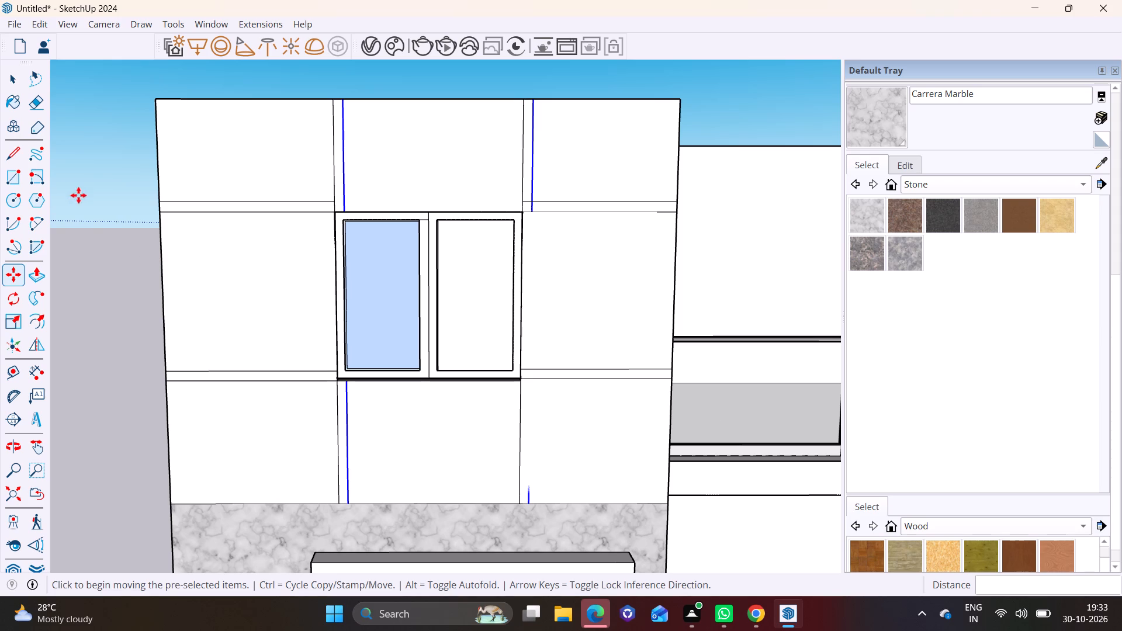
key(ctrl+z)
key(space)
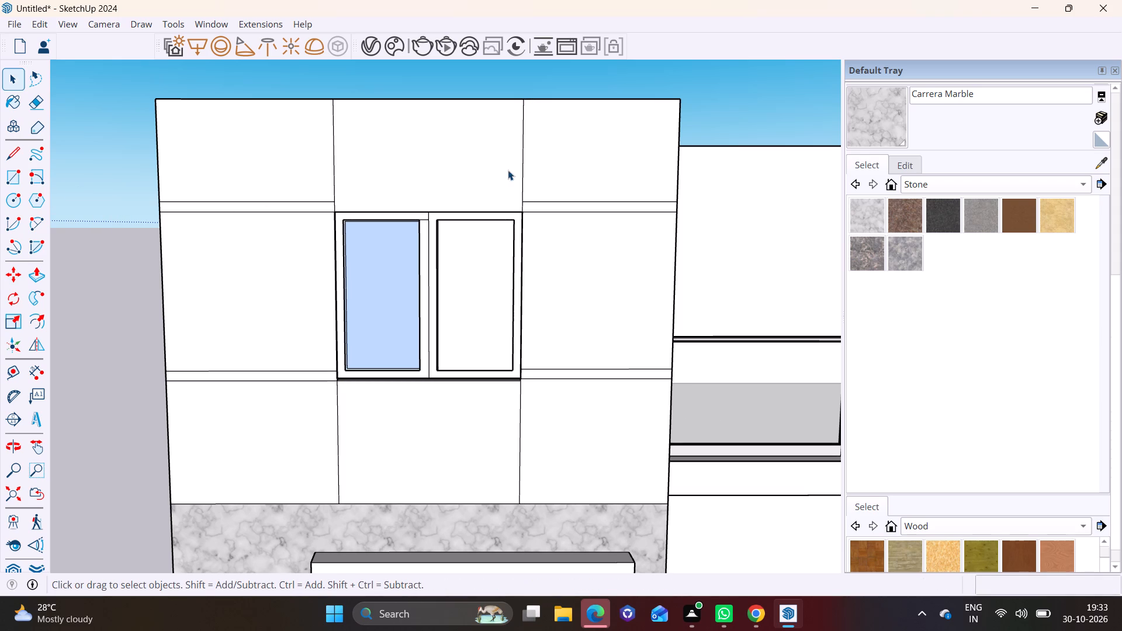
Copy the right-hand vertical panel lines above and below the upper window about 2 7/16" inward toward the window's centre.
click(523, 148)
ctrl+click(521, 396)
key(m)
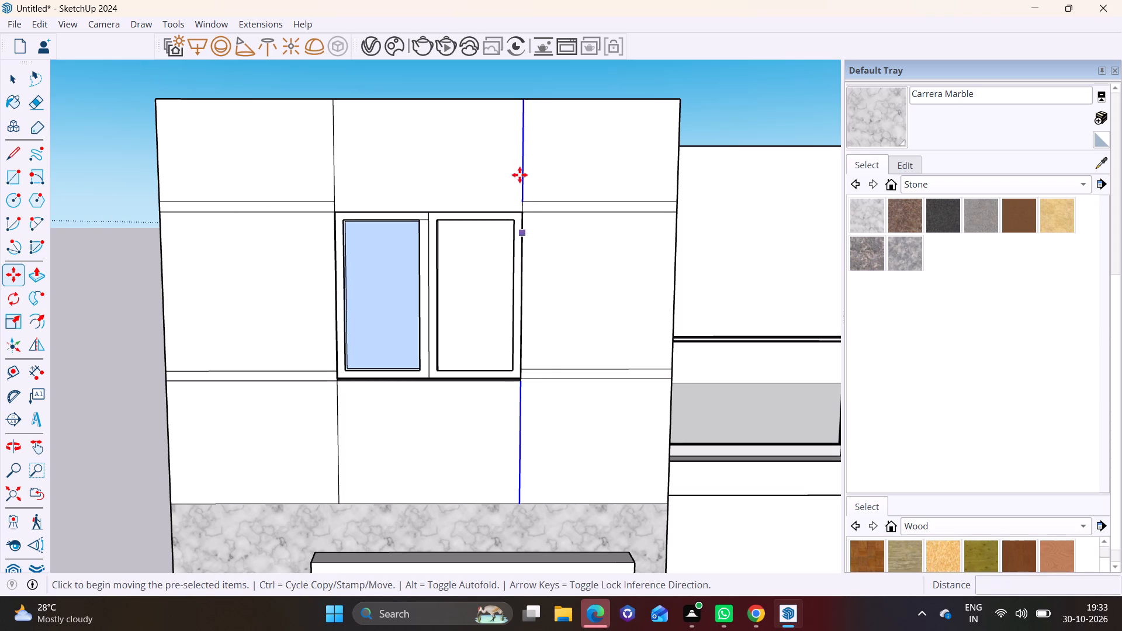
click(522, 157)
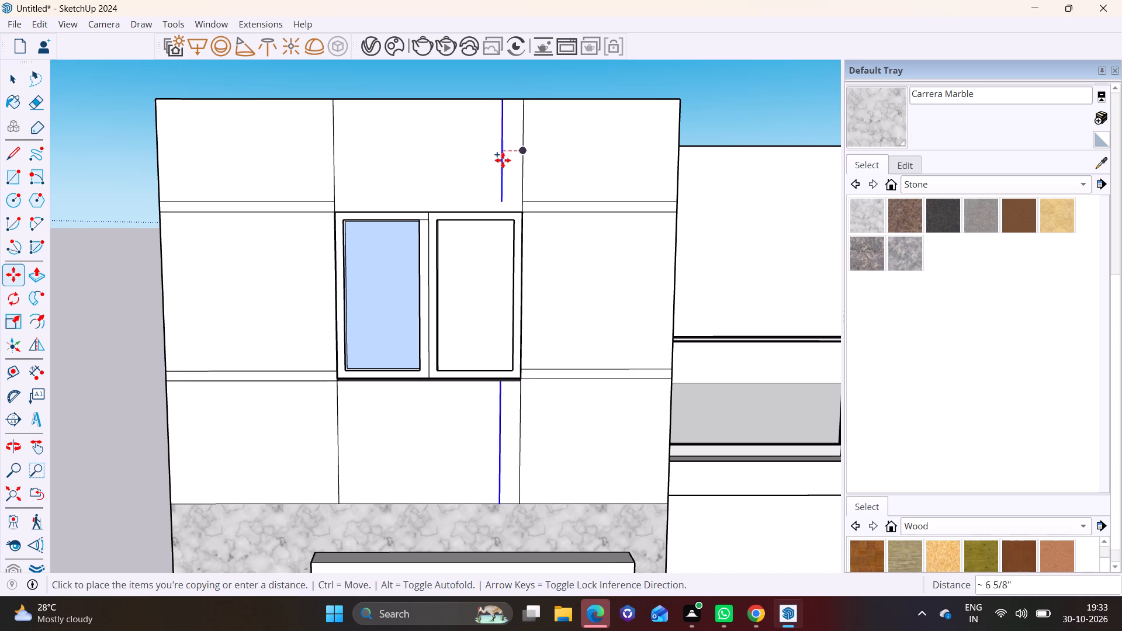
scroll(508, 171, up, 2)
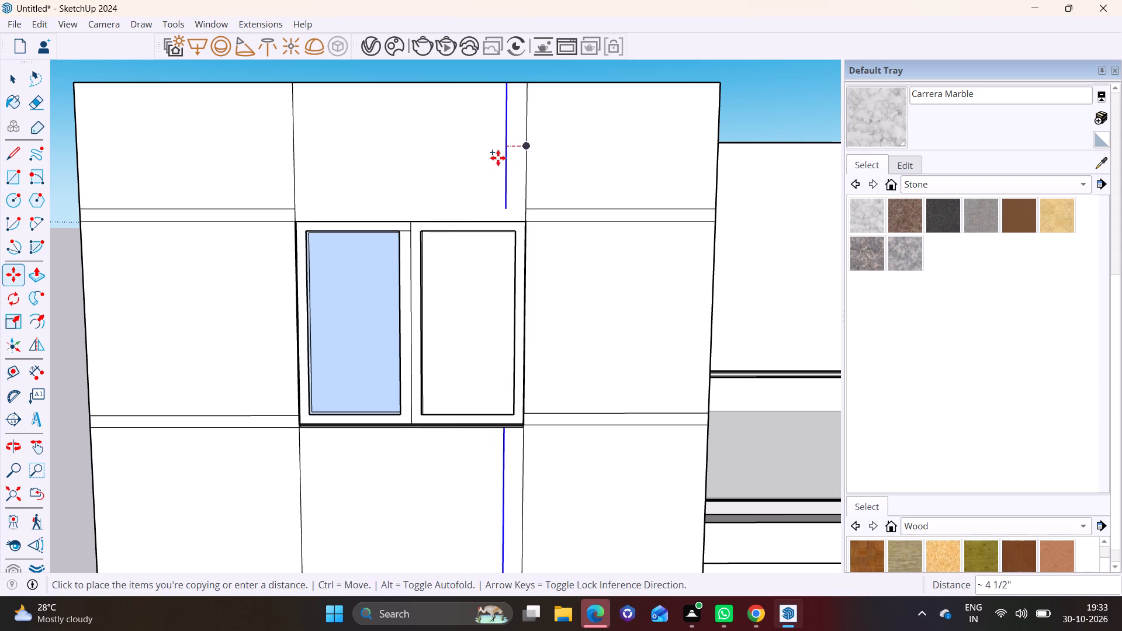
scroll(511, 165, up, 4)
middle_drag(505, 162, 509, 228)
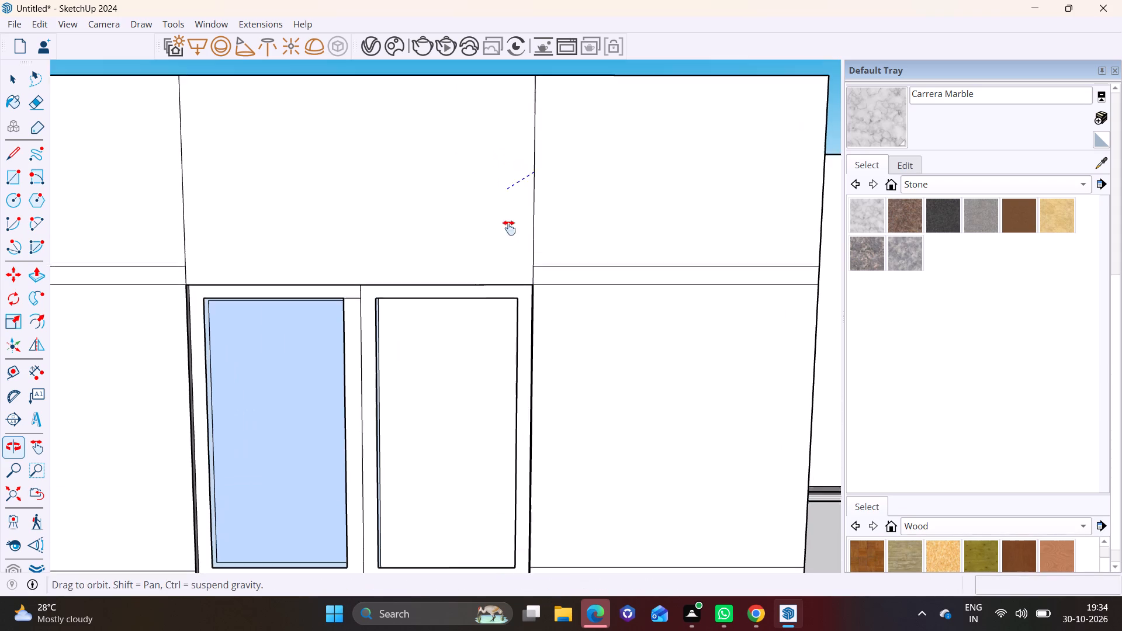
middle_drag(509, 228, 509, 238)
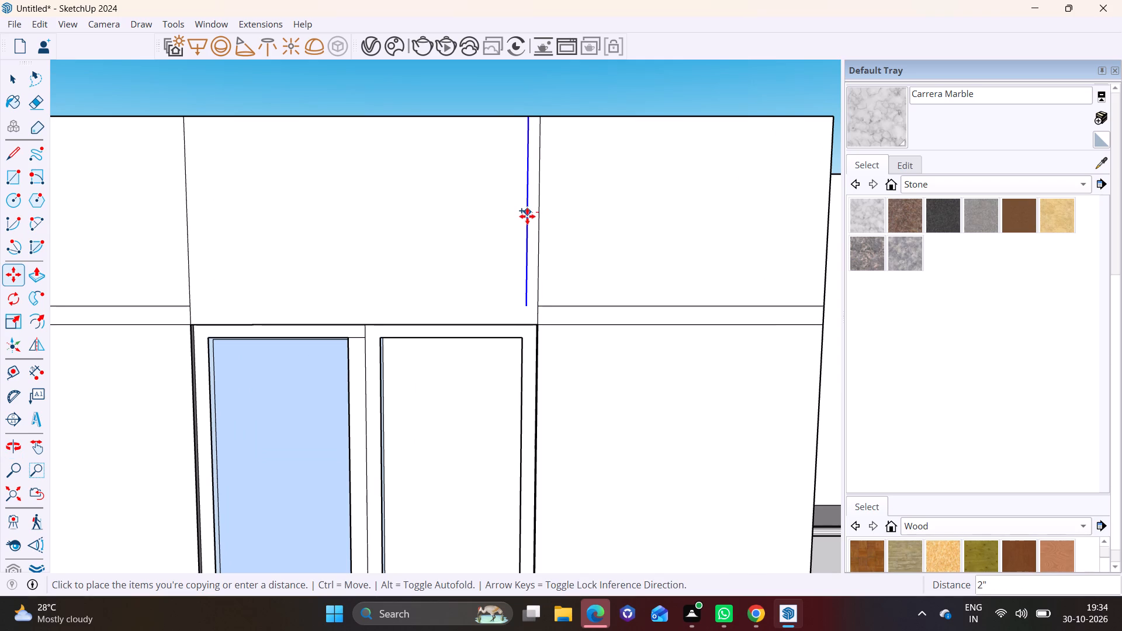
click(525, 216)
key(space)
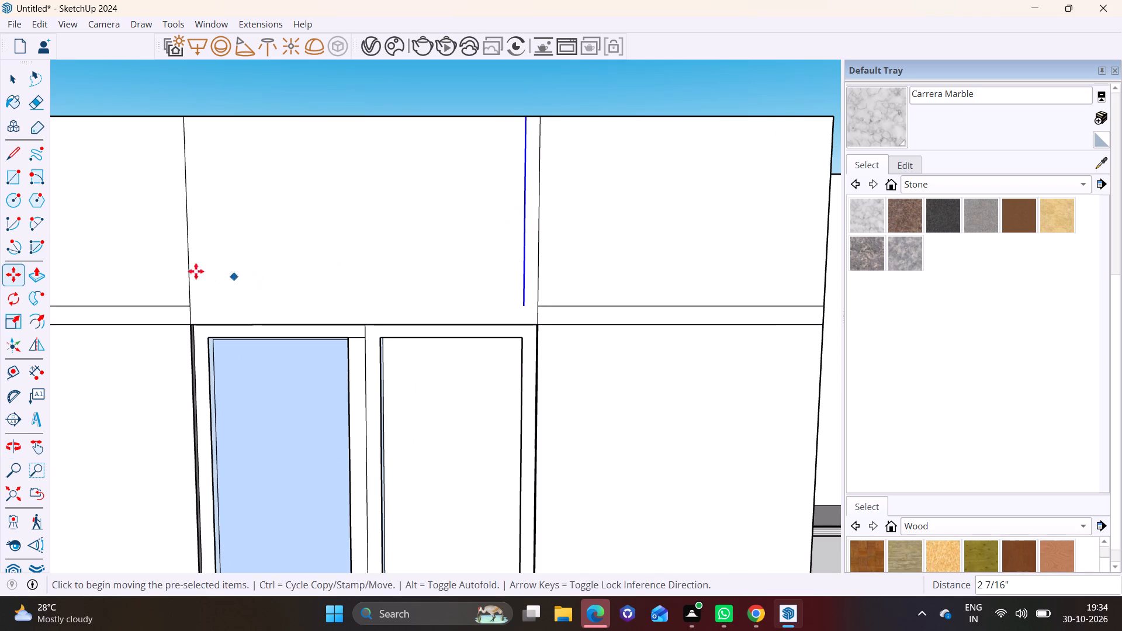
Draw a short vertical line extending the copied right-hand upper panel line down to the window frame's top edge.
click(8, 157)
shift+middle_drag(348, 304, 345, 164)
scroll(463, 222, up, 5)
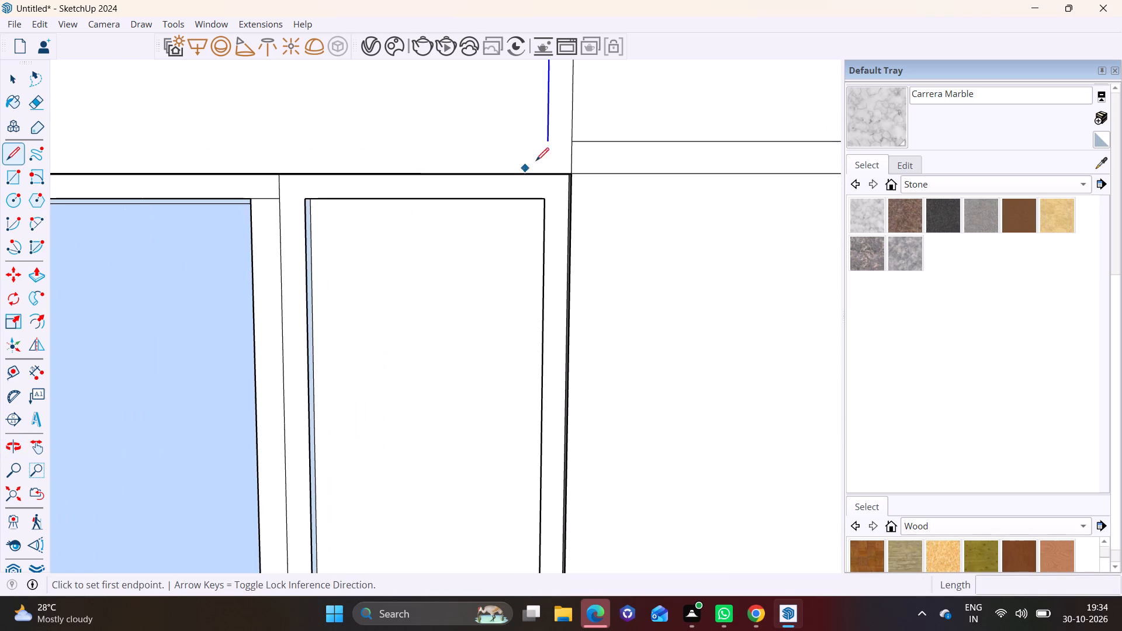
click(552, 143)
scroll(552, 168, up, 1)
middle_click(552, 168)
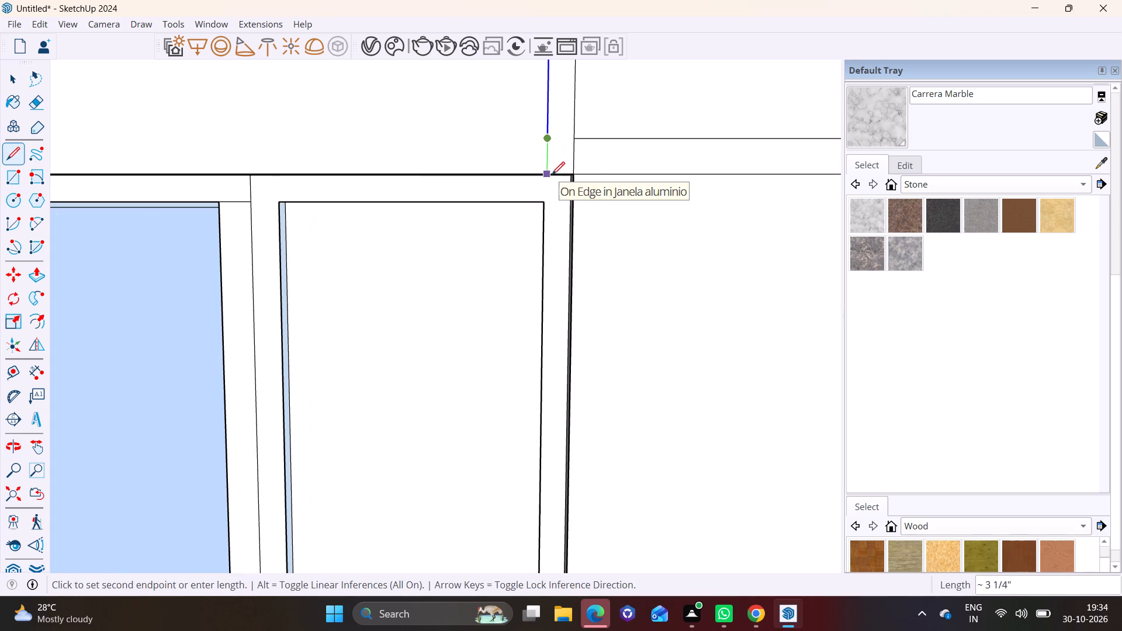
click(552, 175)
middle_drag(552, 175, 632, 181)
scroll(529, 301, down, 1)
shift+middle_drag(528, 337, 518, 137)
shift+middle_drag(520, 301, 520, 296)
scroll(515, 390, down, 5)
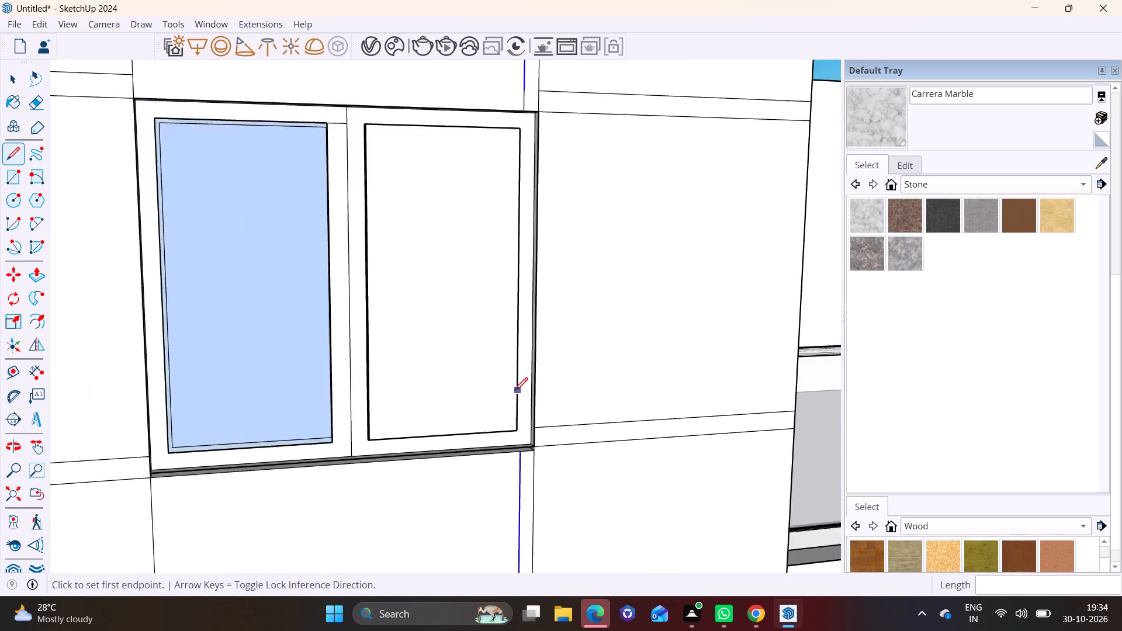
scroll(515, 390, down, 5)
middle_drag(512, 398, 401, 371)
shift+middle_drag(380, 297, 430, 369)
key(space)
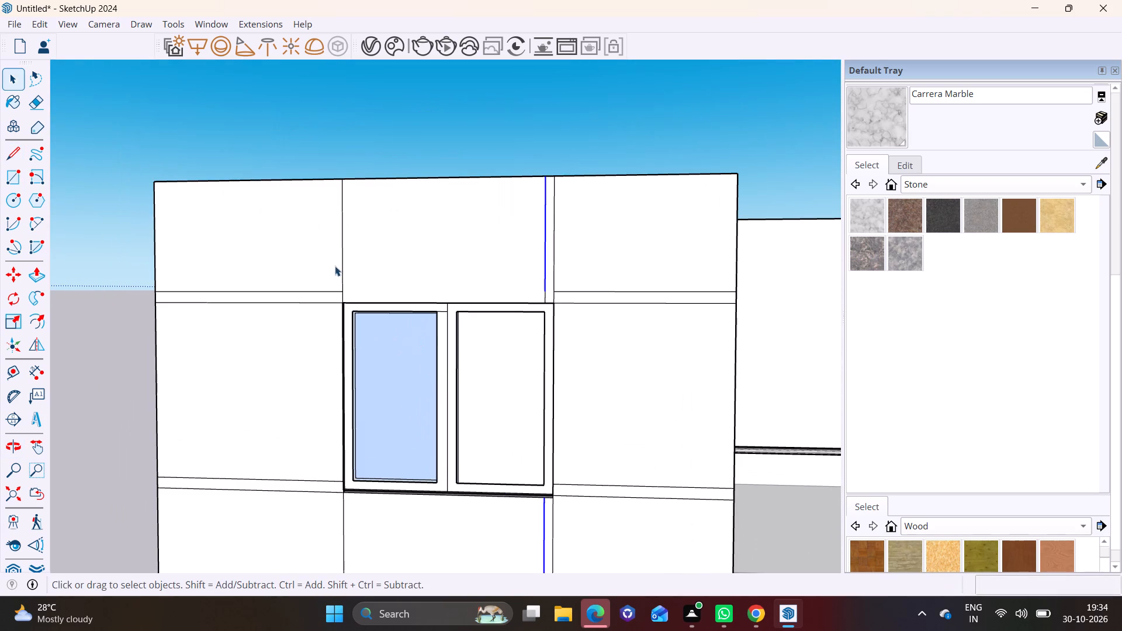
Copy the left-hand vertical panel lines above and below the upper window about 2 3/4" inward toward the window's centre.
click(342, 256)
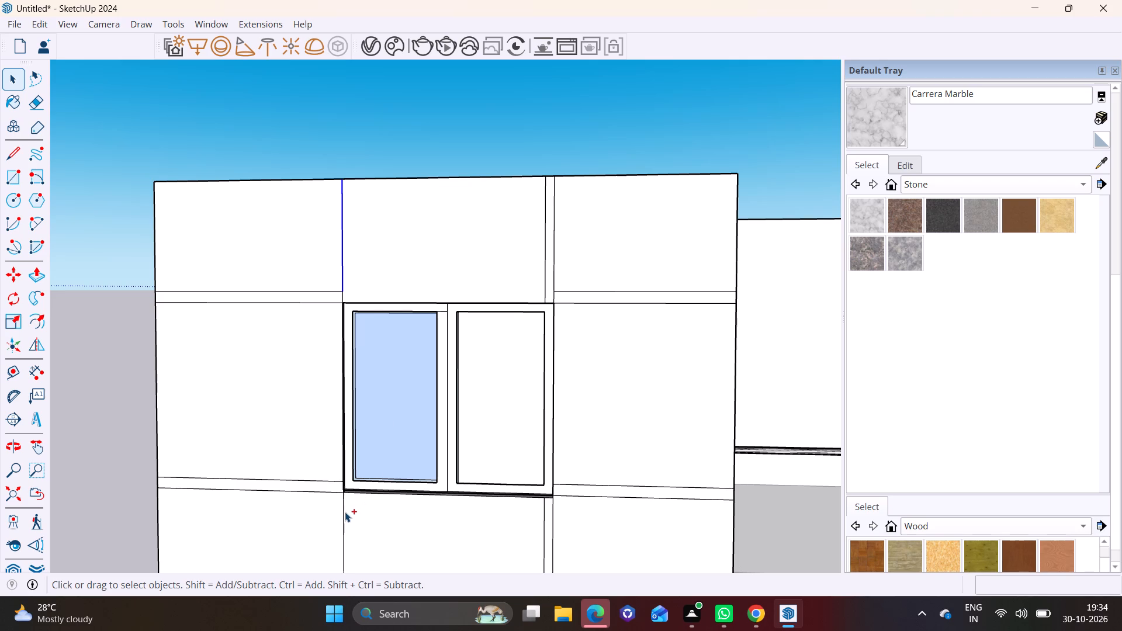
ctrl+click(345, 512)
scroll(348, 500, down, 5)
key(m)
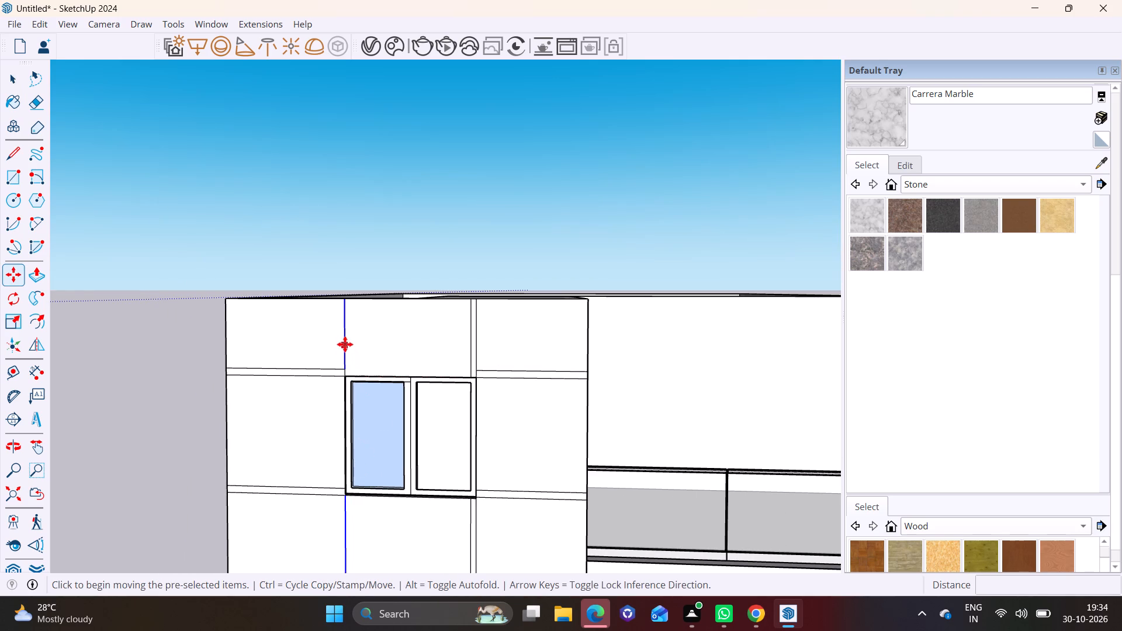
click(345, 338)
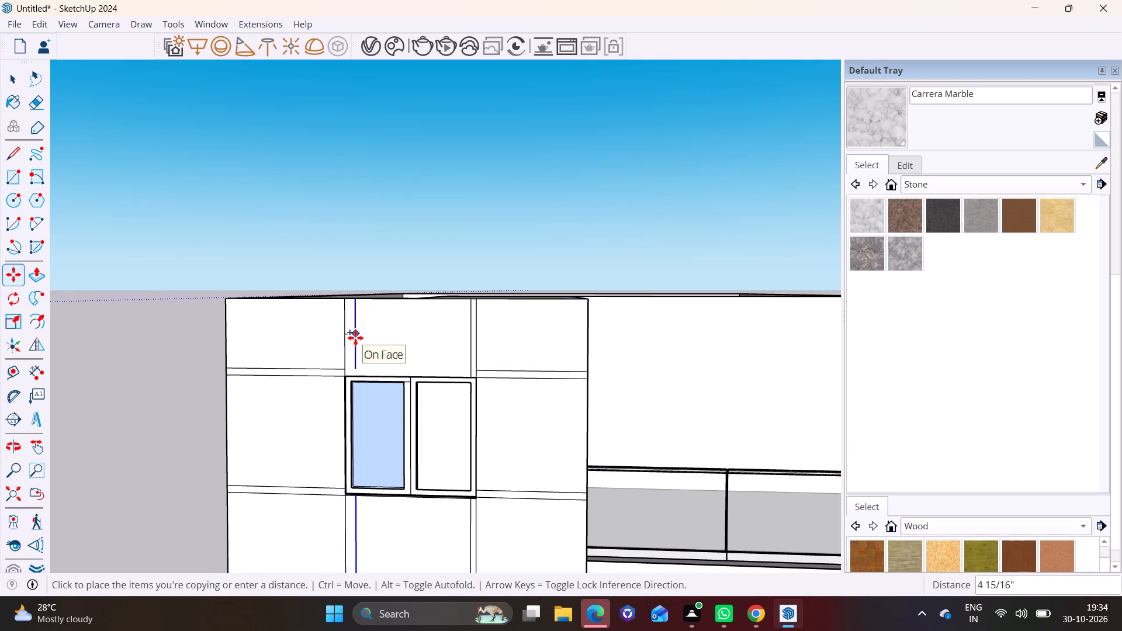
scroll(355, 338, up, 4)
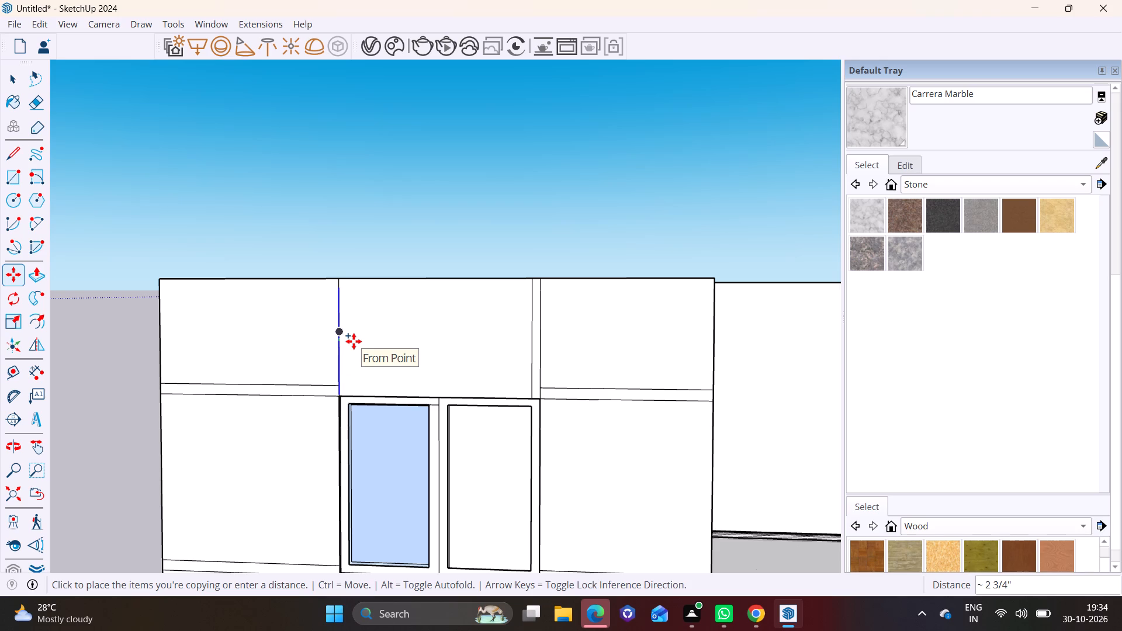
scroll(362, 336, up, 4)
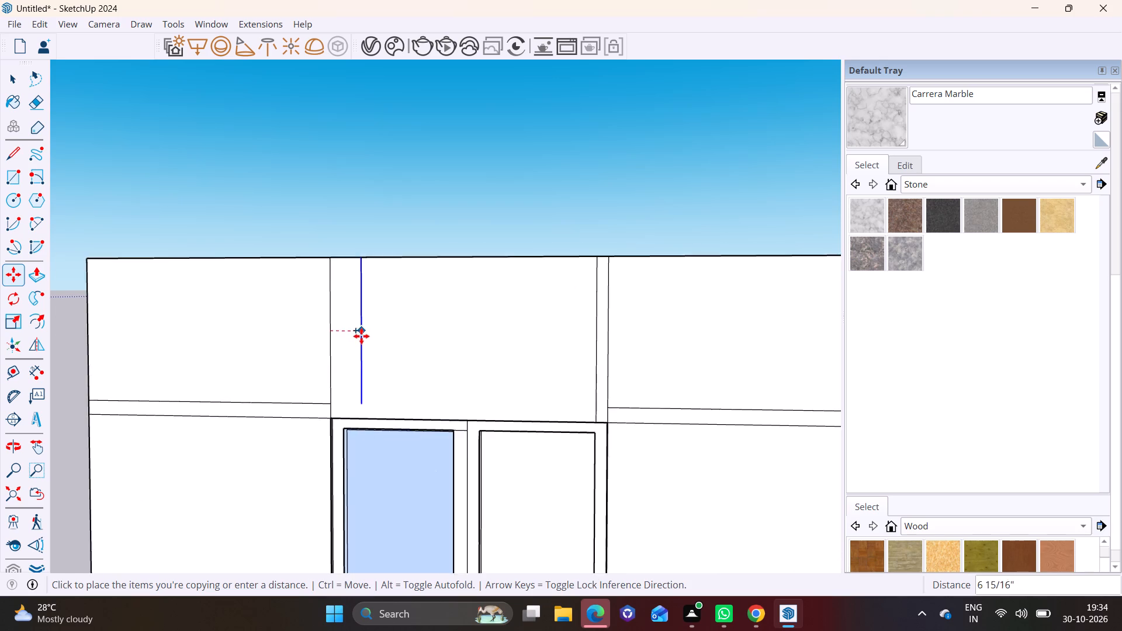
scroll(361, 336, up, 3)
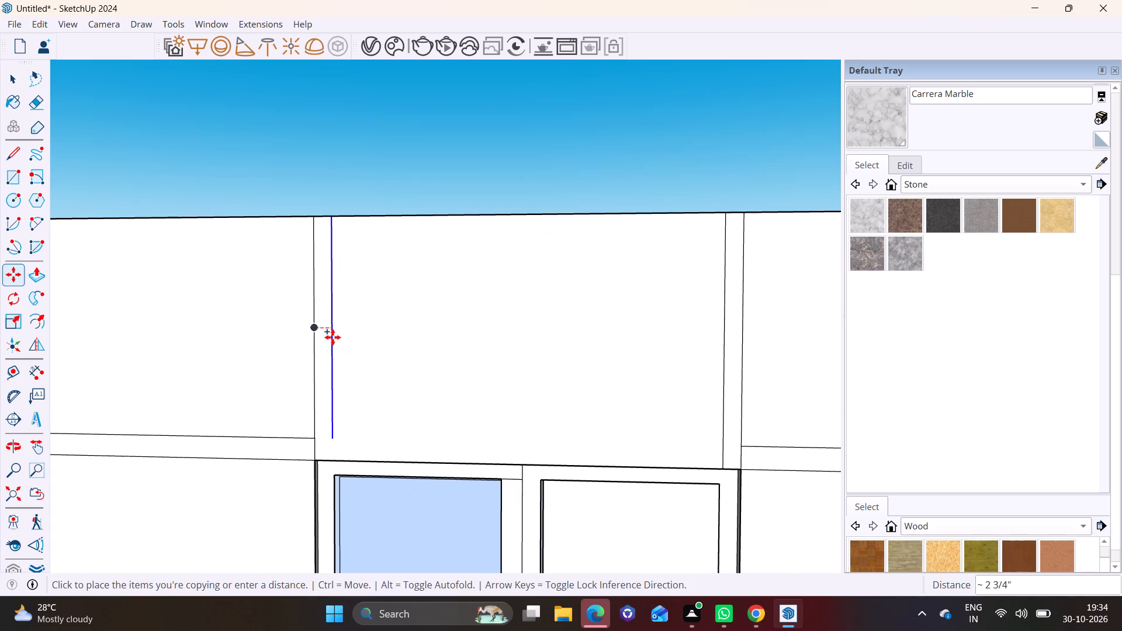
click(330, 337)
scroll(366, 384, down, 2)
Draw a short vertical line extending the copied left-hand upper panel line down to the window frame's top edge.
middle_drag(397, 397, 366, 239)
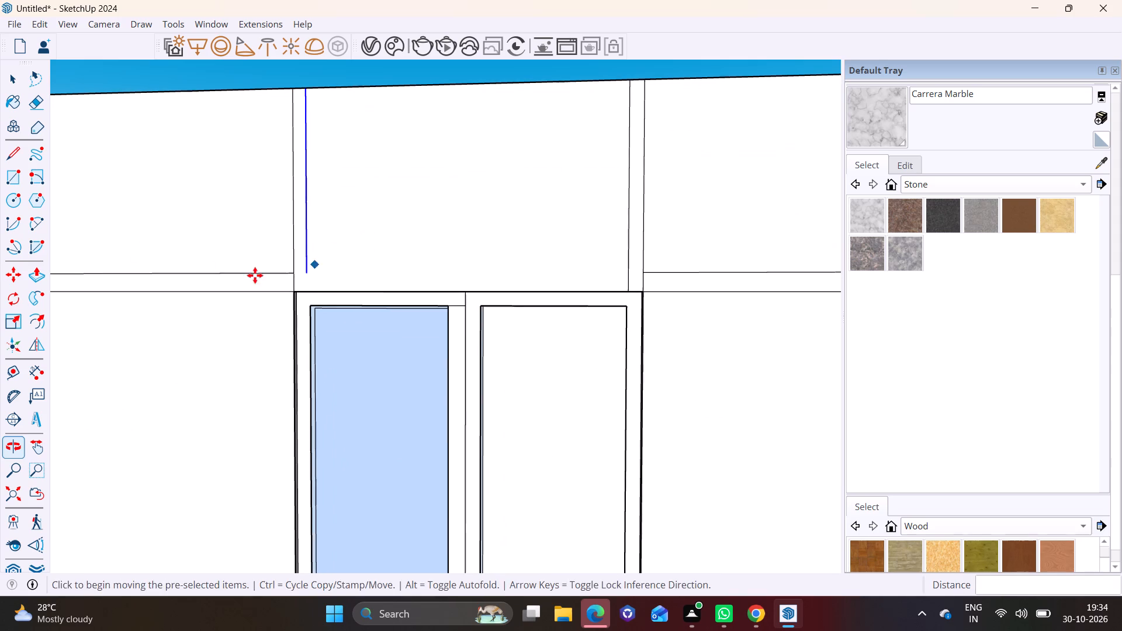
click(11, 155)
scroll(309, 295, up, 3)
click(305, 265)
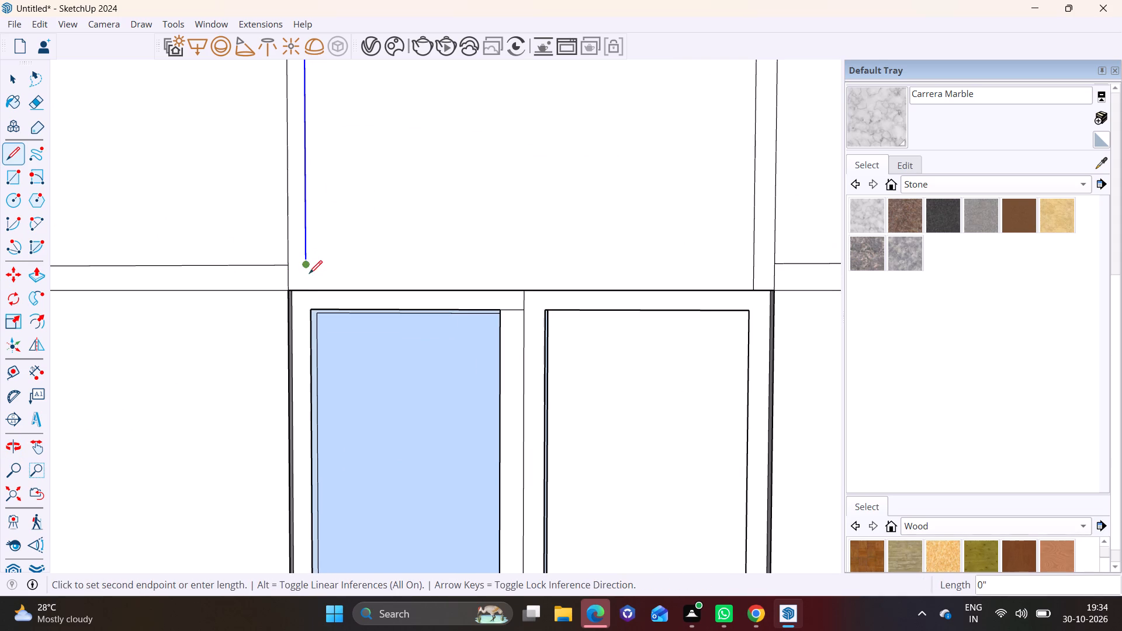
click(307, 292)
key(space)
scroll(259, 285, down, 10)
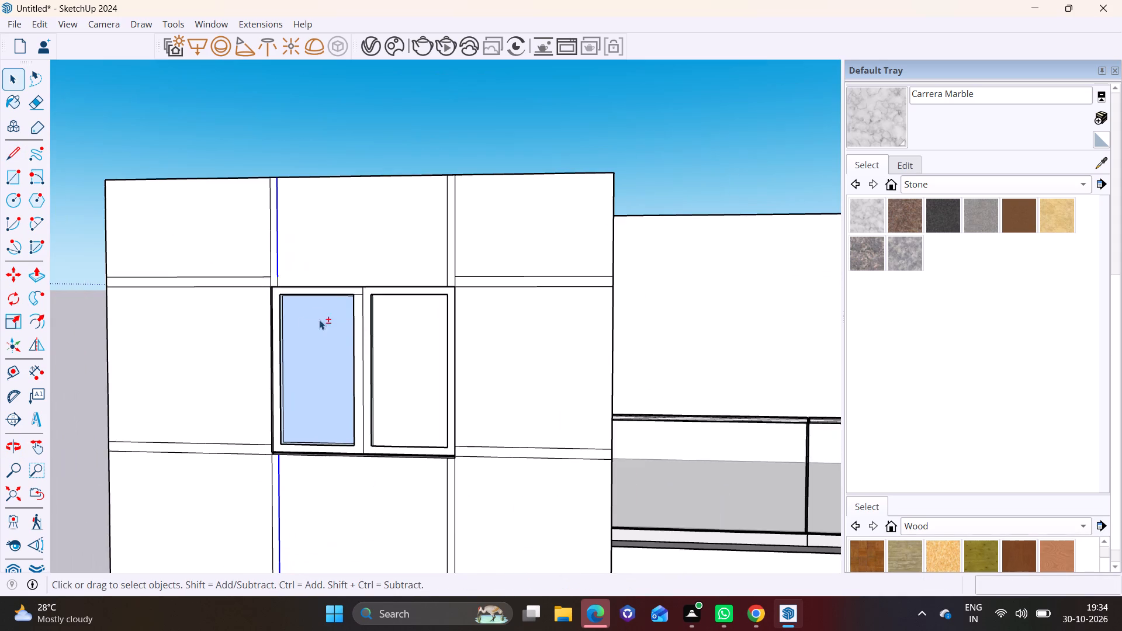
shift+middle_drag(319, 320, 431, 341)
scroll(293, 346, down, 2)
key(space)
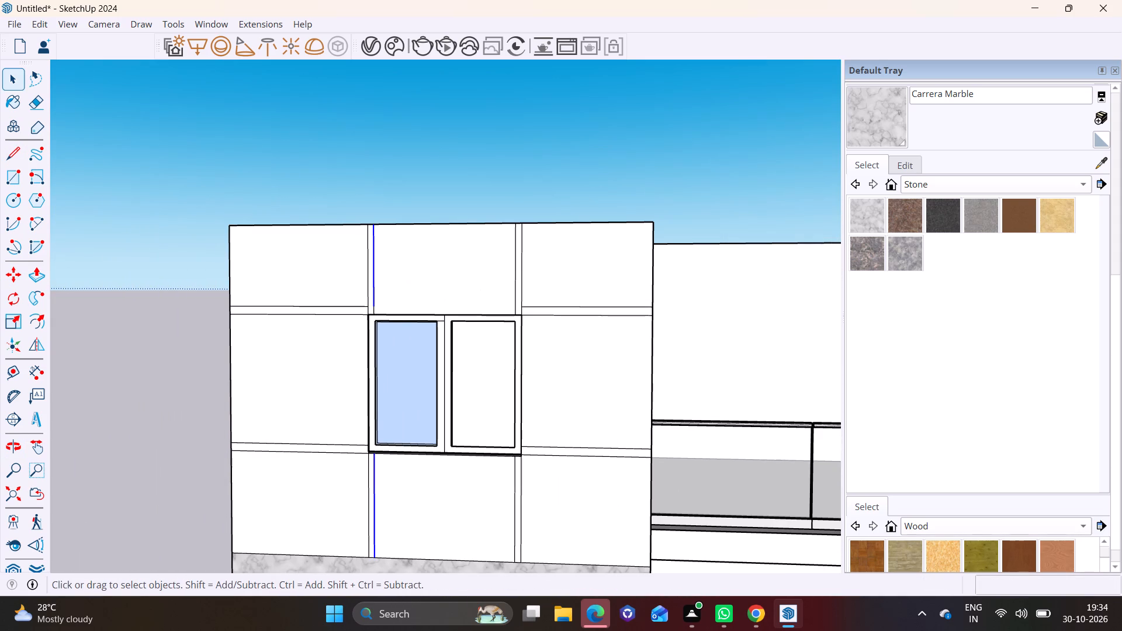
Paint the horizontal and vertical strips on the left side of the upper tower window with the Sandstone material.
click(1010, 219)
scroll(165, 356, up, 5)
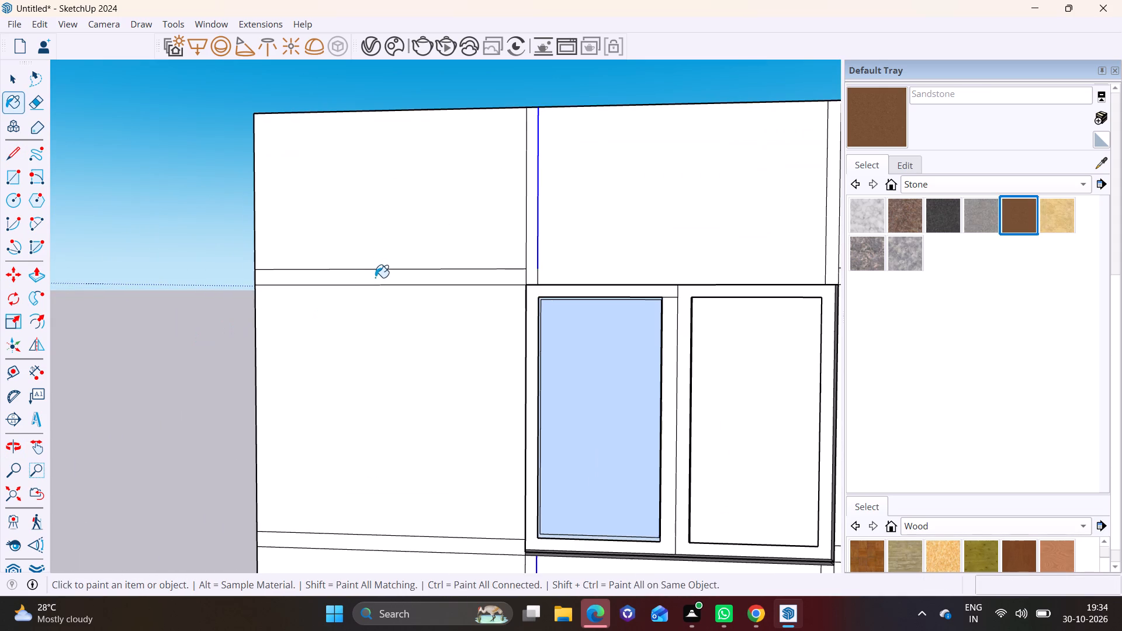
click(375, 278)
click(529, 241)
scroll(529, 285, down, 3)
click(465, 483)
click(532, 502)
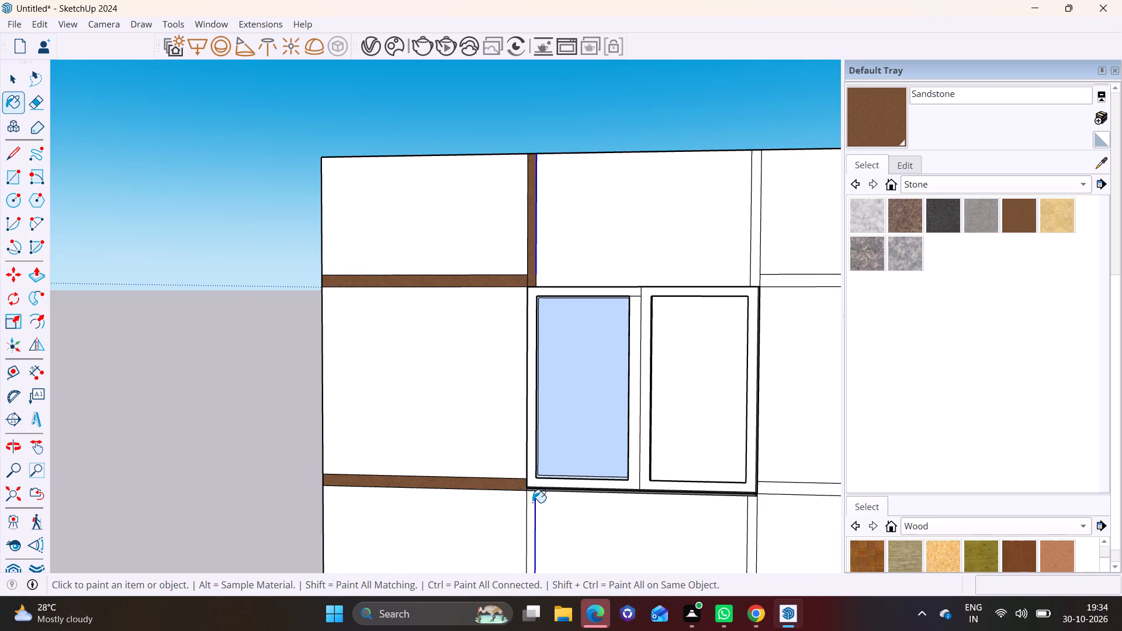
Paint the horizontal and vertical strips on the right side of the upper tower window with Sandstone.
scroll(530, 502, down, 4)
shift+middle_drag(530, 502, 318, 402)
scroll(399, 323, up, 2)
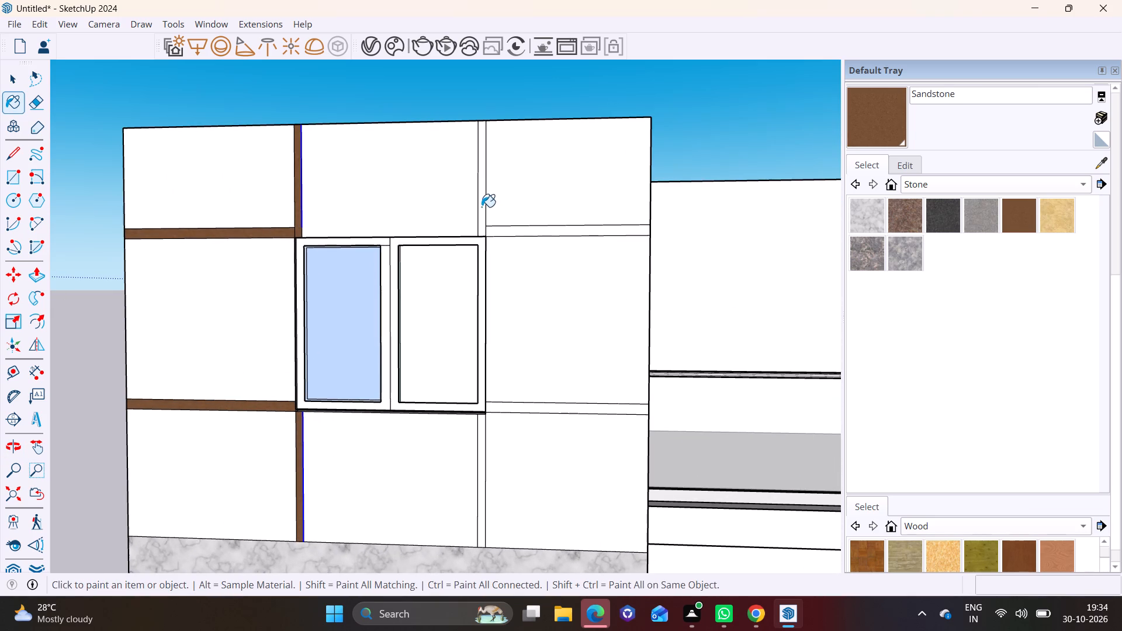
click(482, 207)
click(500, 232)
click(505, 409)
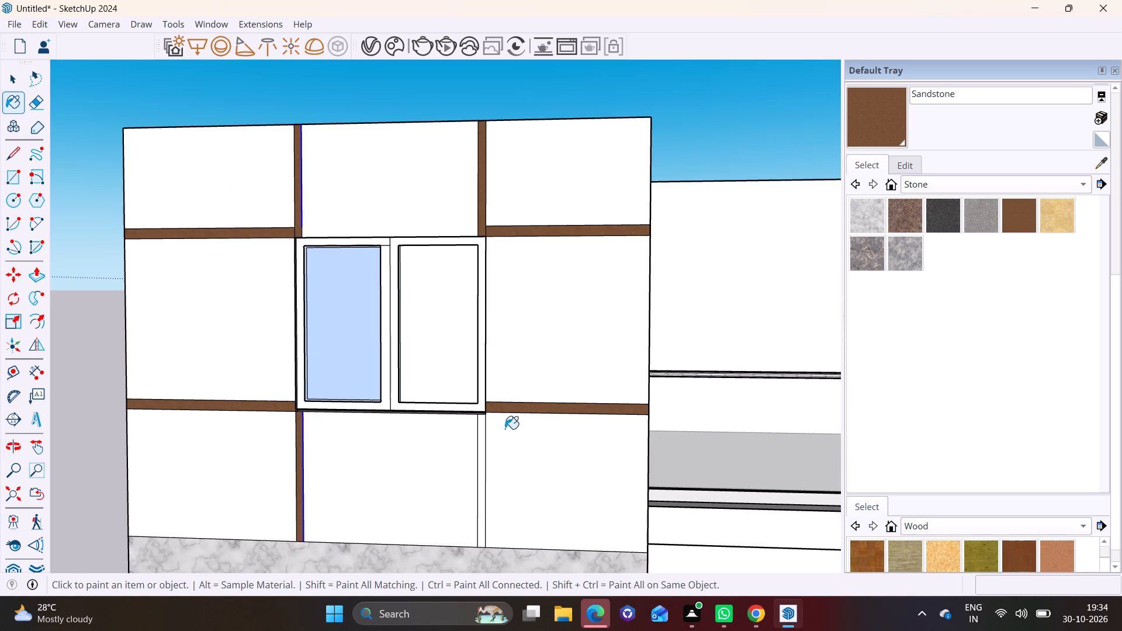
click(482, 437)
scroll(482, 435, down, 8)
key(space)
click(504, 383)
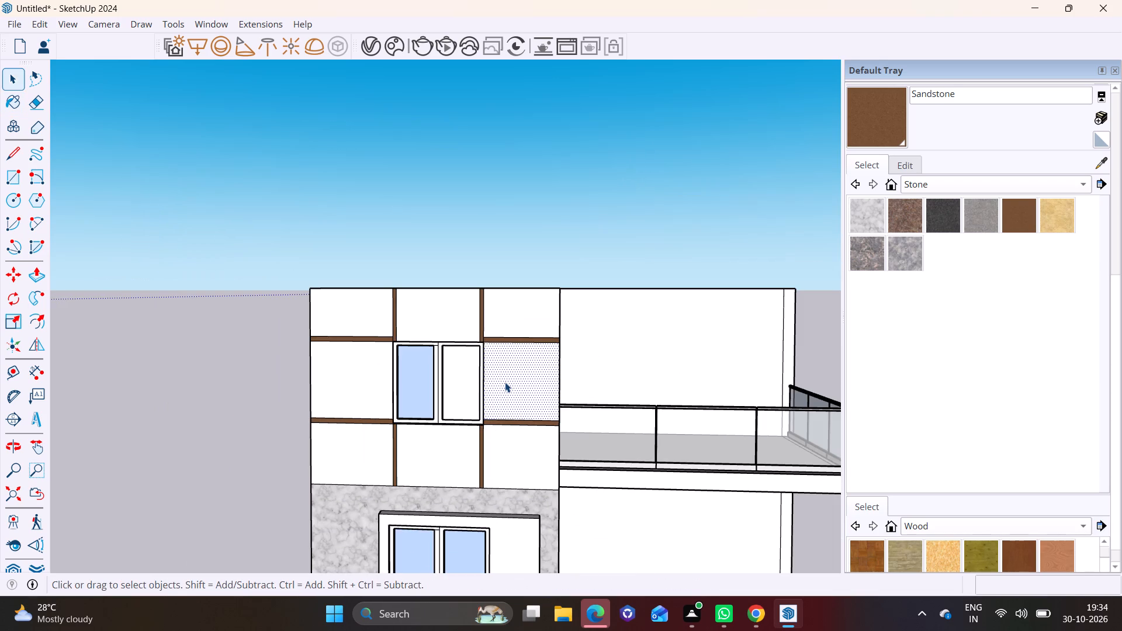
click(26, 309)
click(169, 356)
Create a new material that uses the beige image from the Downloads folder as its texture.
scroll(270, 363, down, 3)
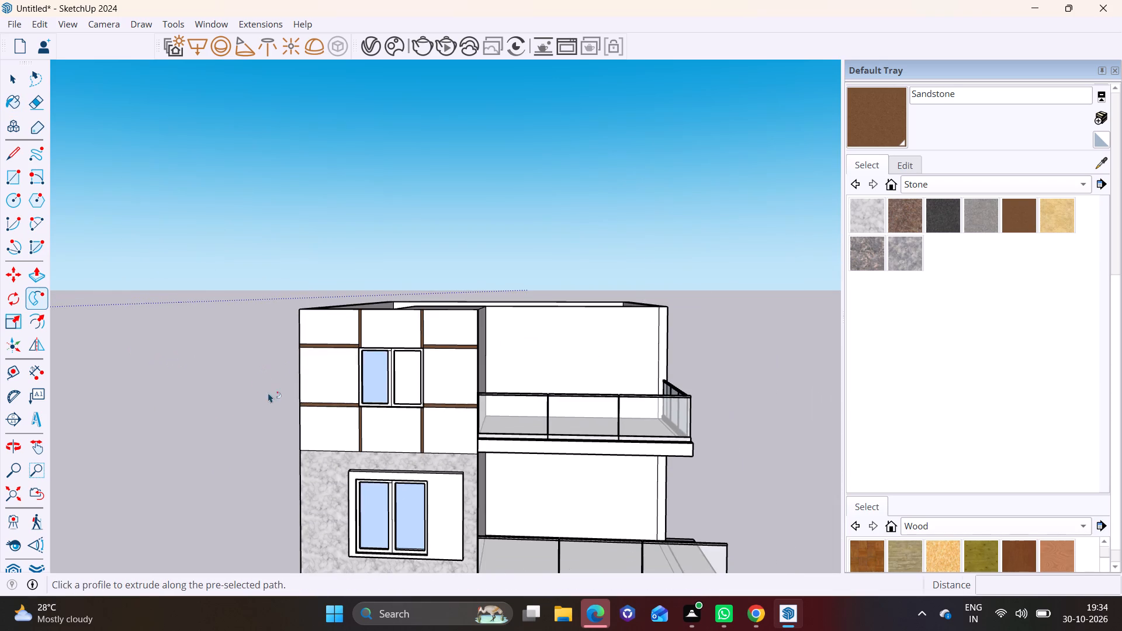
middle_drag(262, 386, 265, 380)
click(1100, 118)
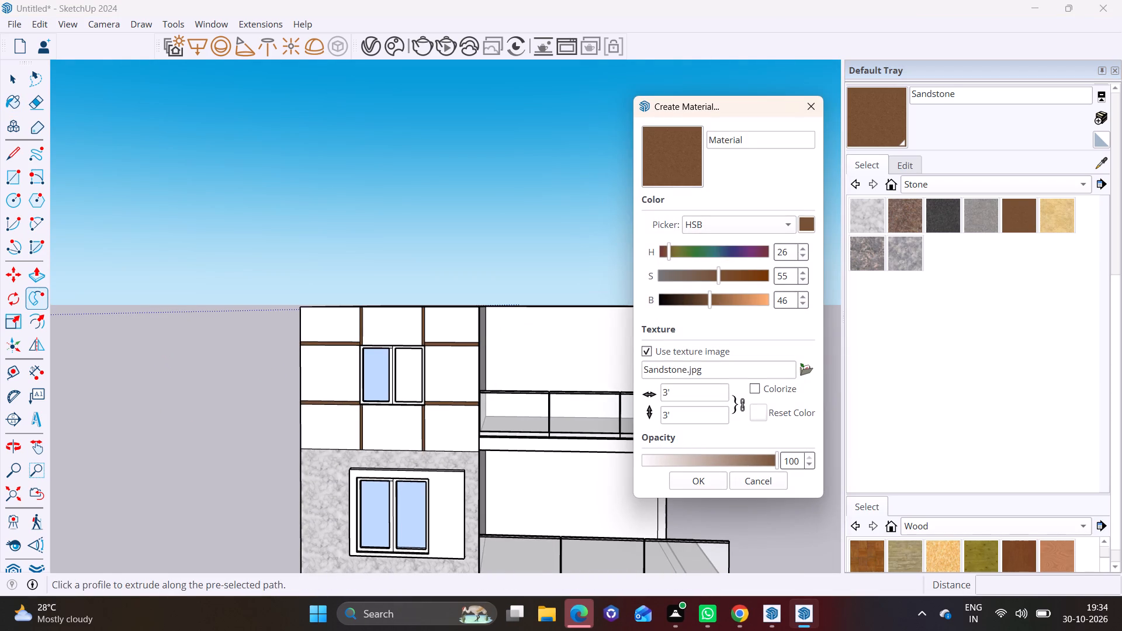
click(808, 369)
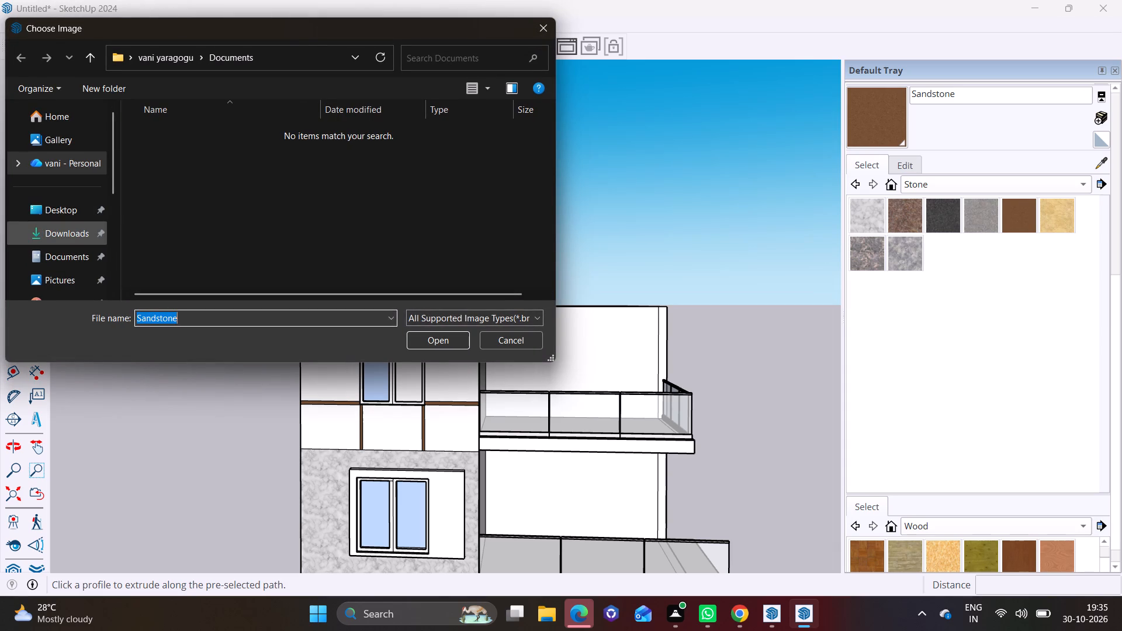
click(47, 227)
click(176, 172)
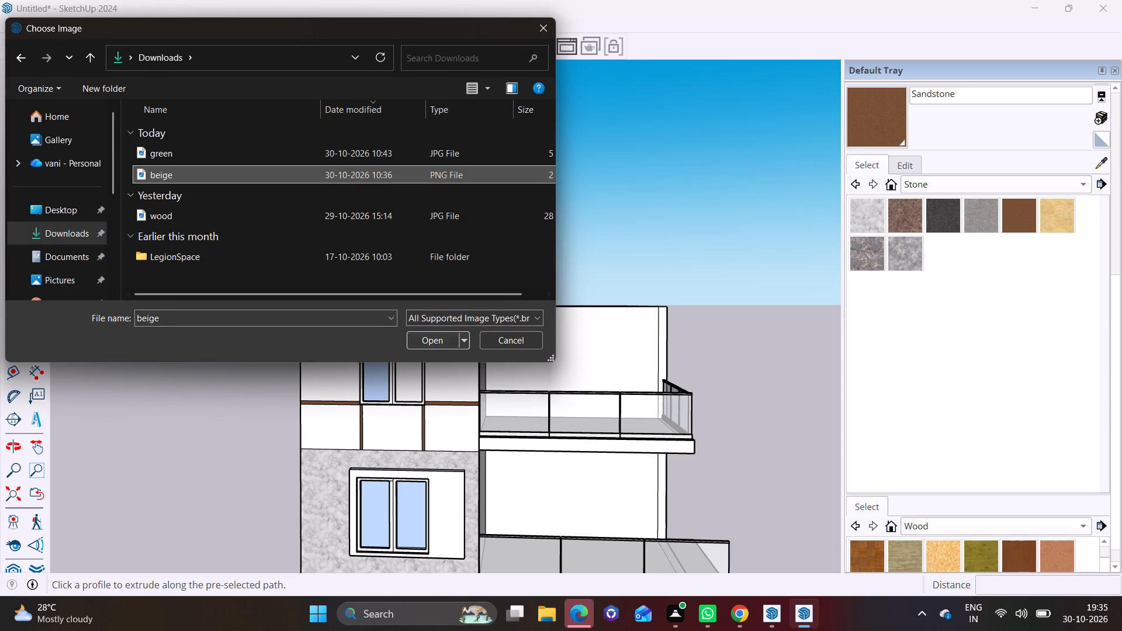
click(445, 339)
click(703, 482)
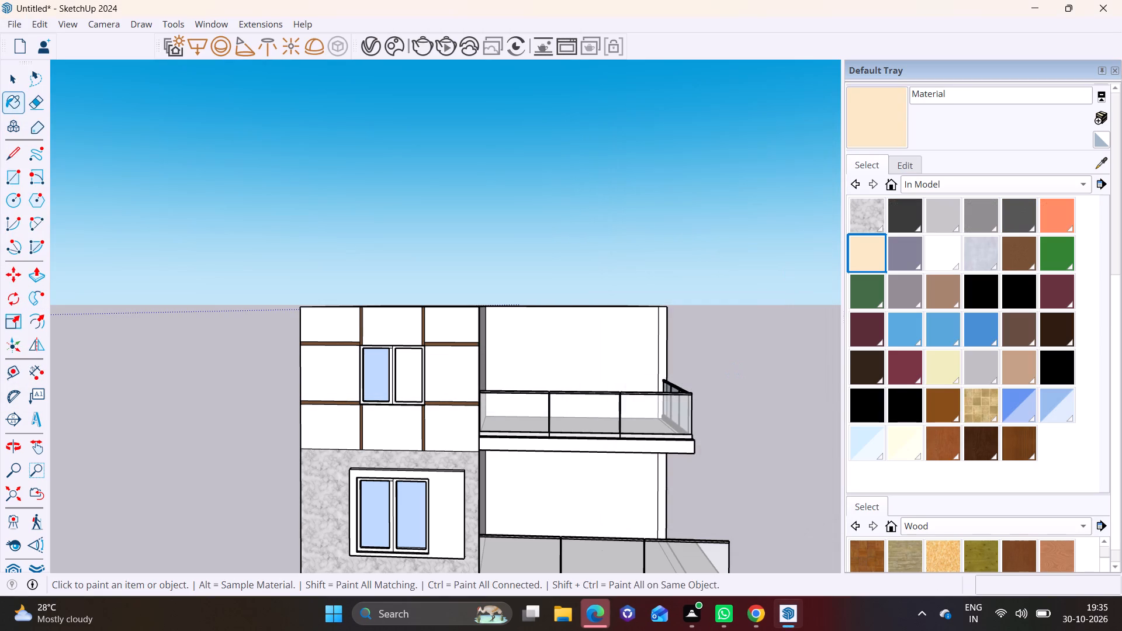
Paint the eight wall panels around the upper tower window with the new beige material.
click(864, 138)
click(333, 382)
click(328, 334)
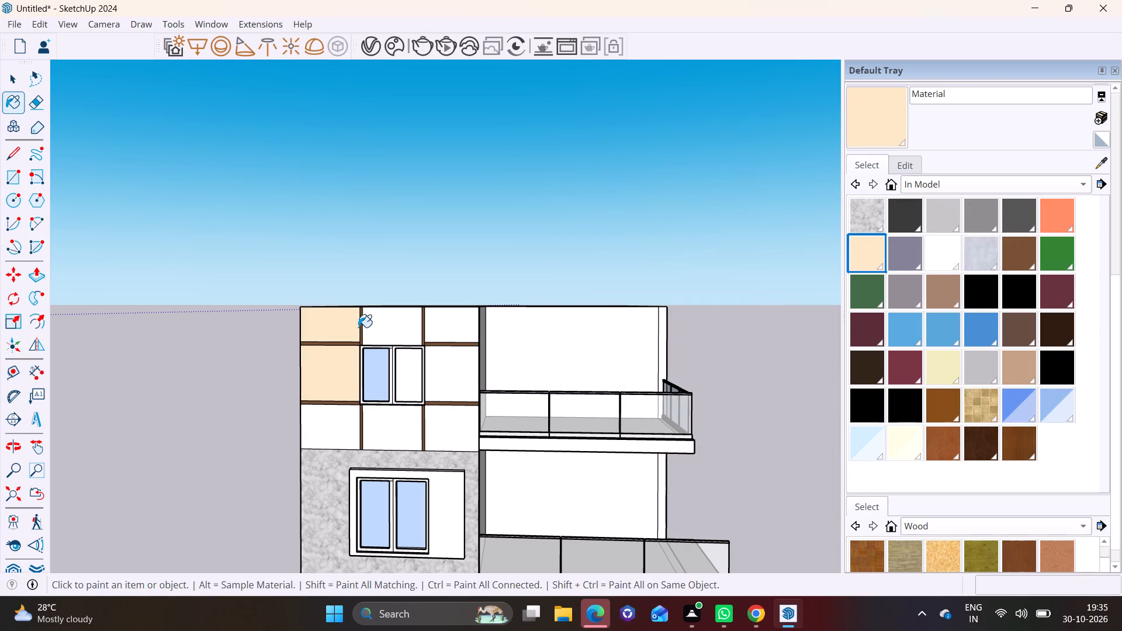
click(375, 327)
click(460, 327)
click(455, 360)
click(451, 415)
click(398, 427)
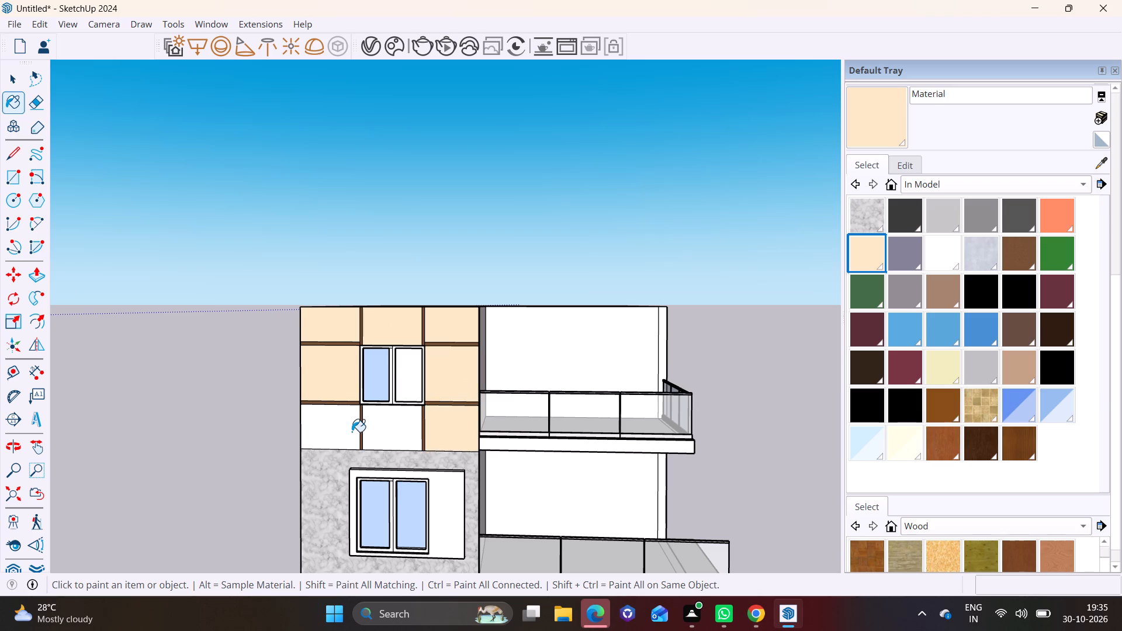
click(351, 432)
Paint the projecting surround of the middle-floor tower window with the beige material.
scroll(293, 445, down, 4)
scroll(403, 479, up, 2)
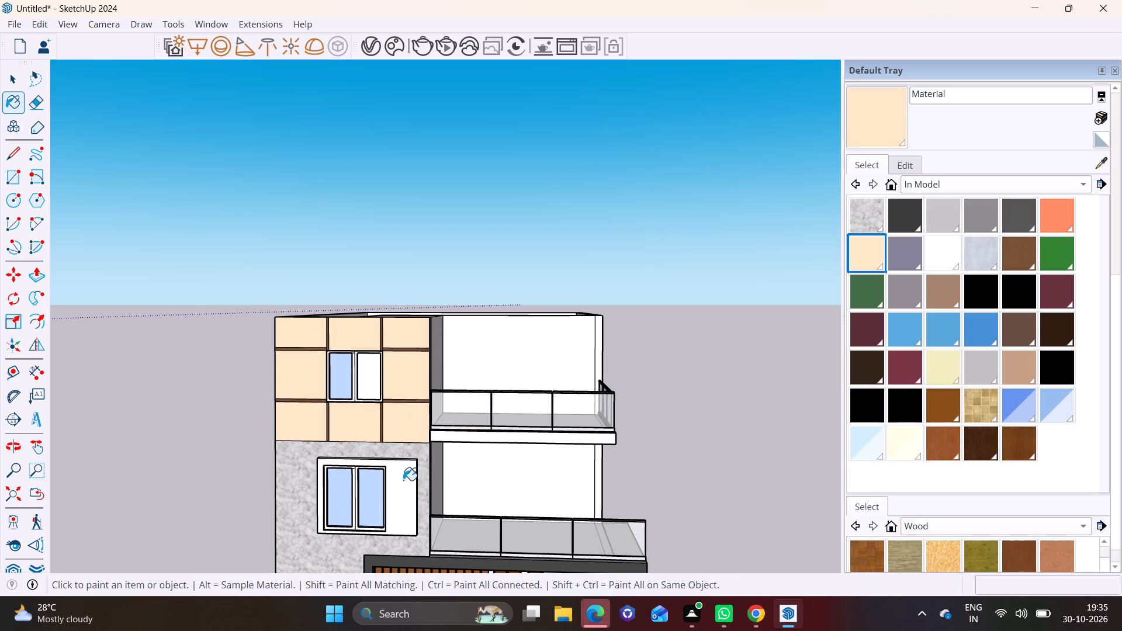
click(403, 480)
key(space)
Examine the painted tower front and the adjoining side wall from several angles.
click(213, 451)
scroll(212, 451, down, 1)
shift+middle_drag(219, 479, 160, 358)
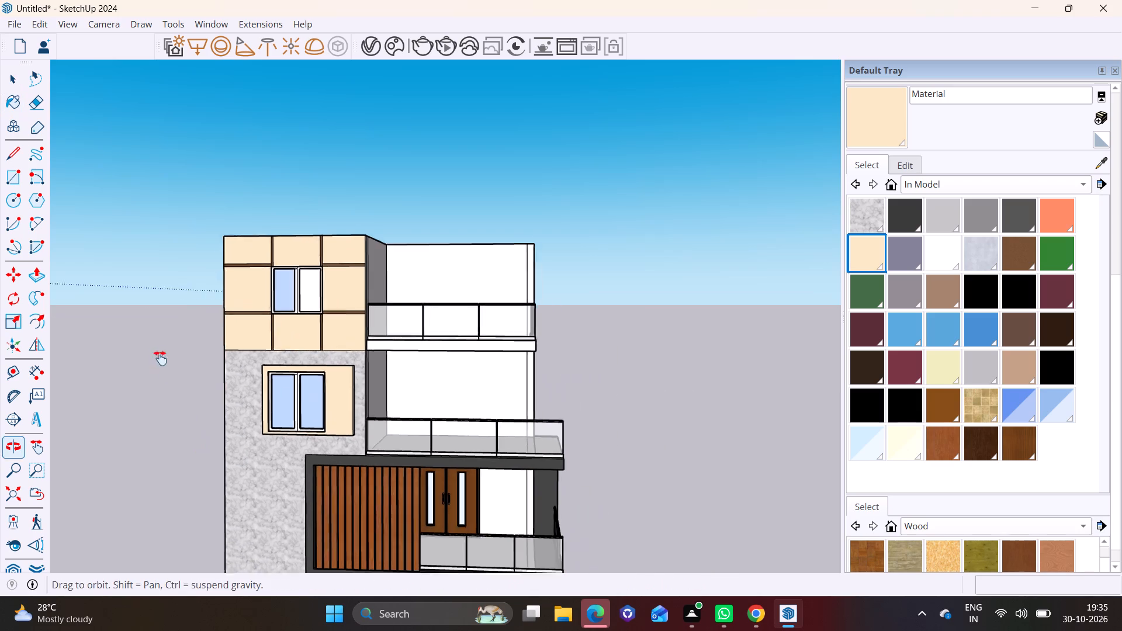
shift+middle_drag(160, 358, 159, 356)
middle_drag(212, 450, 212, 447)
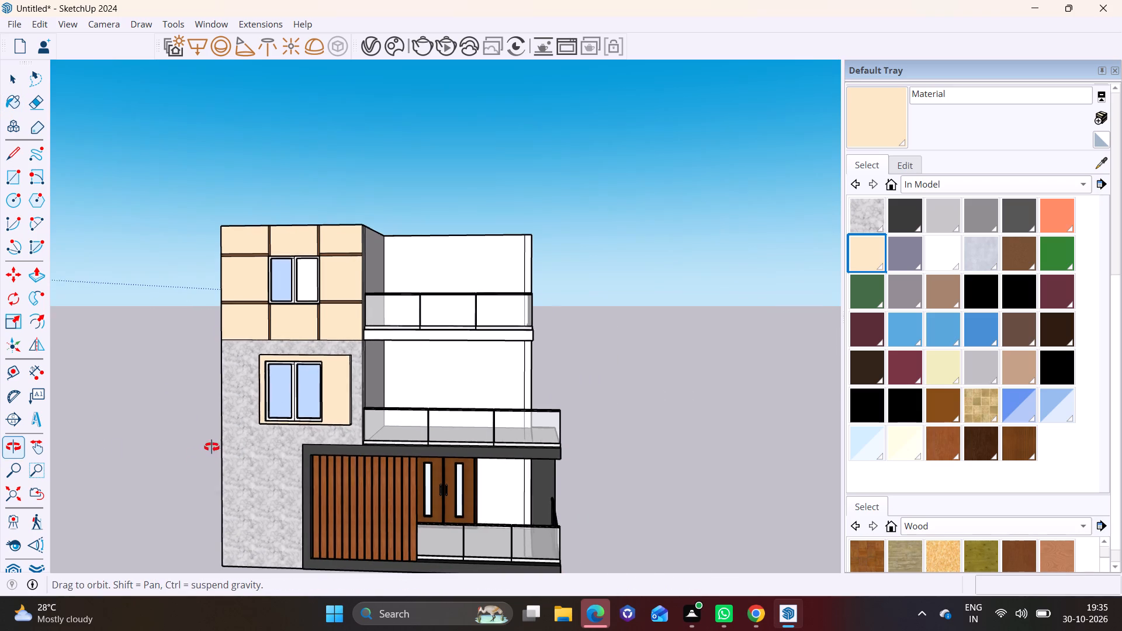
middle_drag(212, 447, 188, 495)
shift+middle_drag(255, 464, 246, 419)
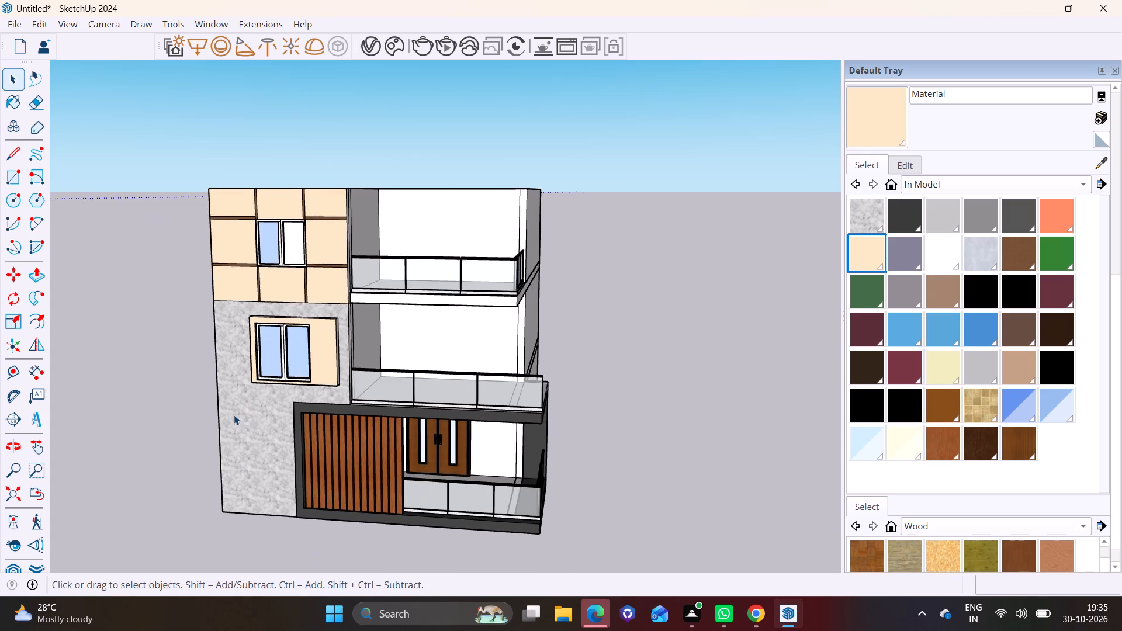
scroll(236, 415, up, 3)
shift+middle_drag(232, 431, 236, 434)
shift+scroll(232, 431, up, 1)
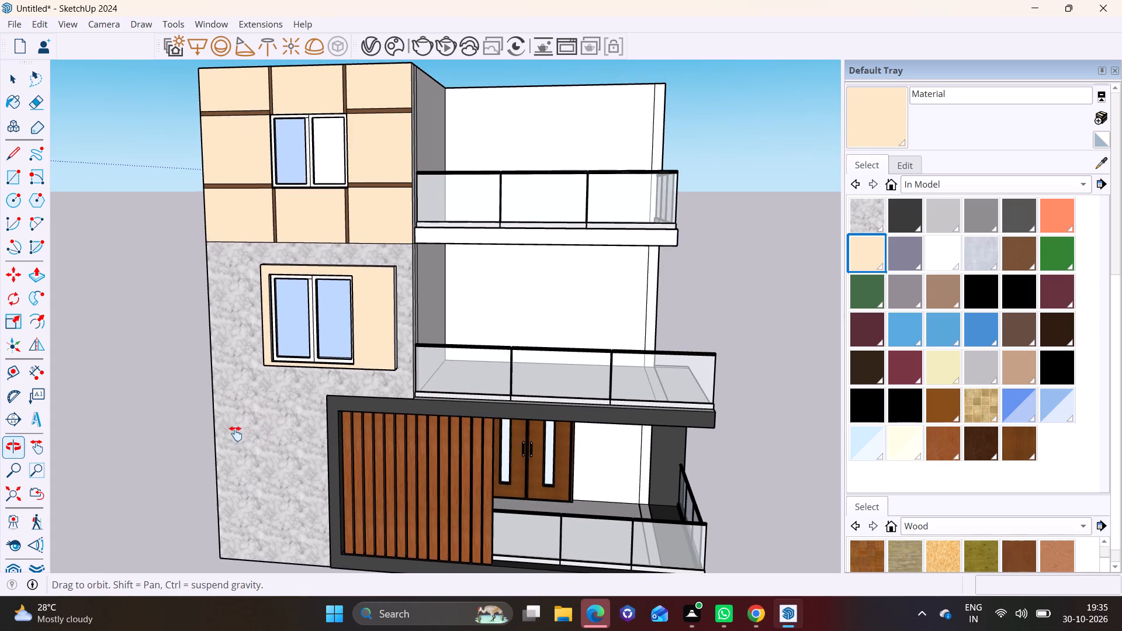
shift+middle_drag(236, 434, 241, 435)
middle_drag(225, 436, 378, 444)
scroll(357, 450, down, 3)
shift+middle_drag(354, 444, 358, 399)
middle_drag(309, 416, 419, 414)
scroll(358, 398, up, 3)
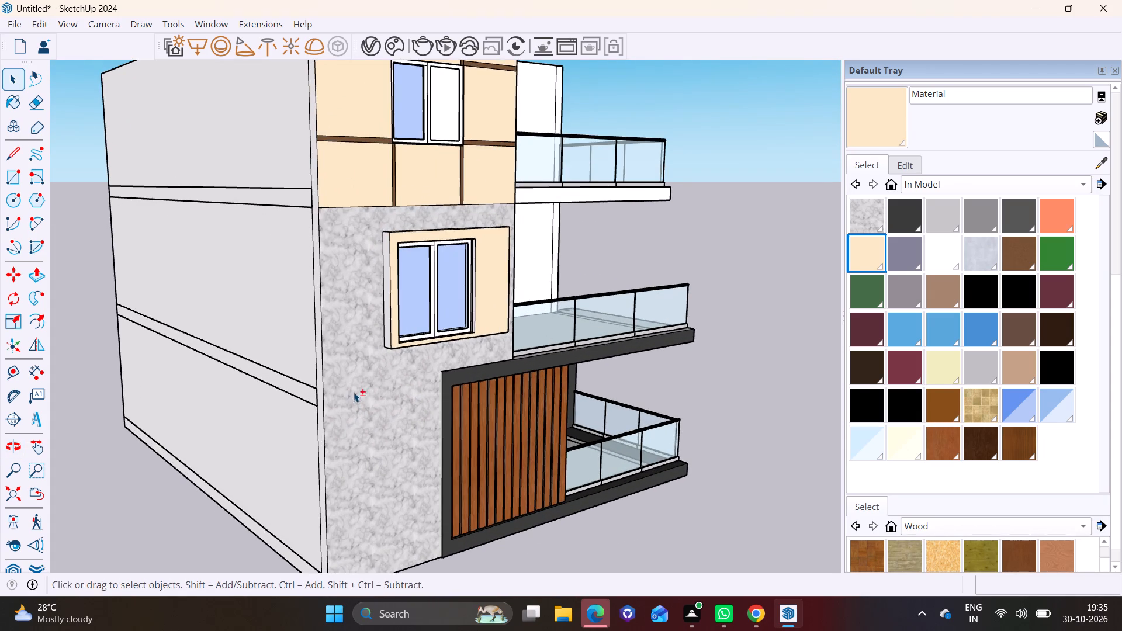
Push/Pull the narrow strip on the tower's side wall, beside the front corner, outward about 7".
shift+middle_drag(354, 391, 316, 440)
scroll(273, 427, up, 3)
middle_drag(326, 424, 323, 423)
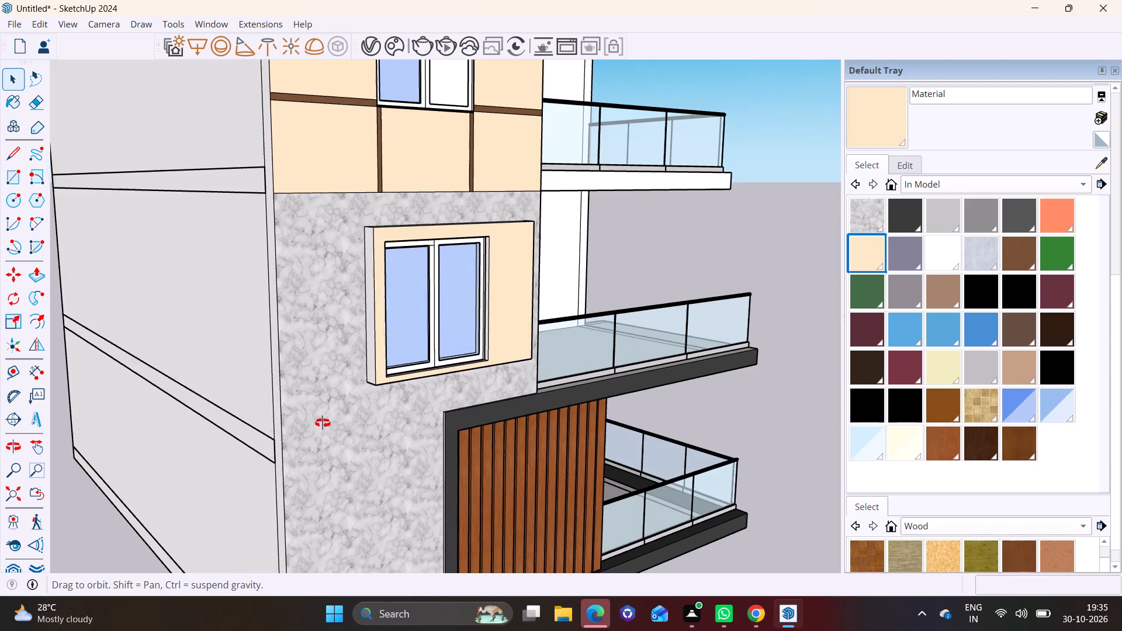
middle_drag(323, 423, 368, 417)
scroll(349, 393, up, 3)
click(306, 363)
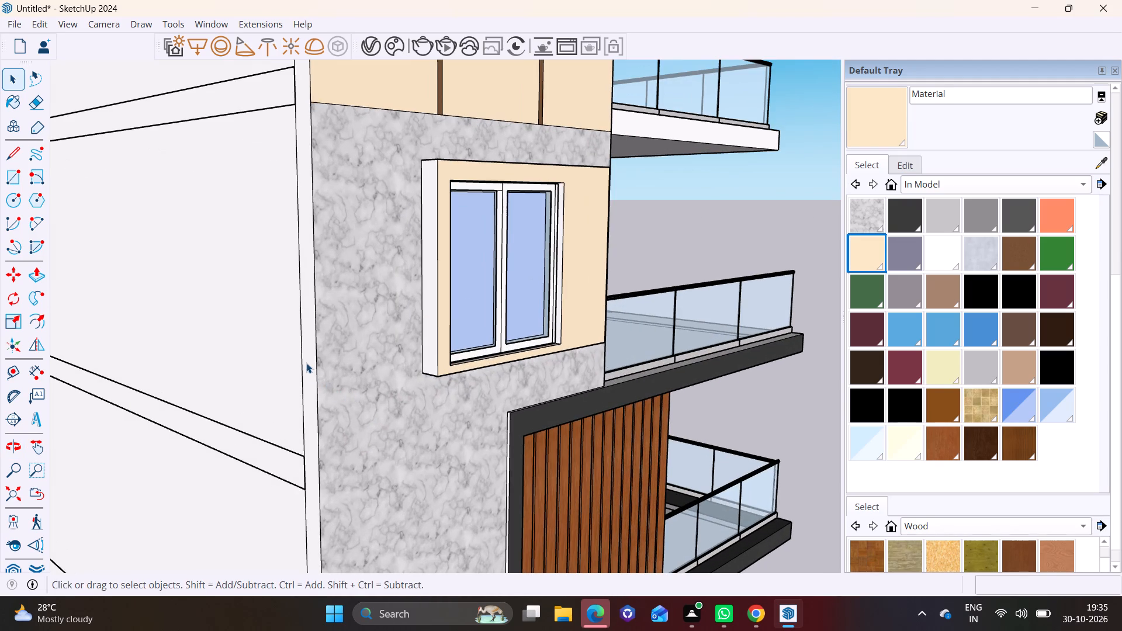
key(m)
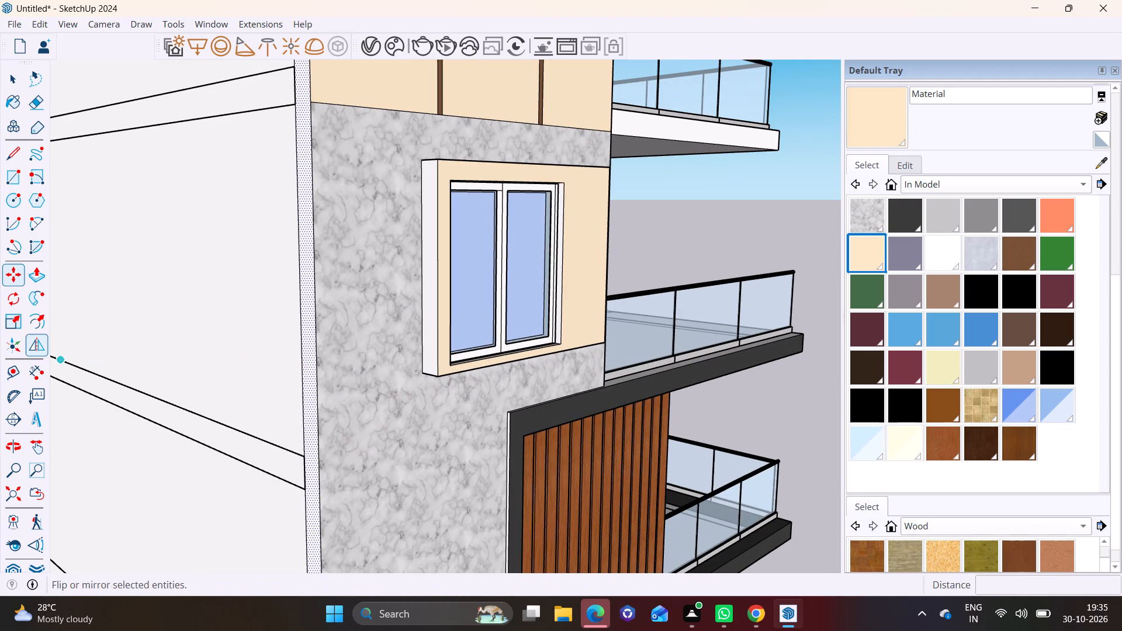
click(32, 276)
click(311, 323)
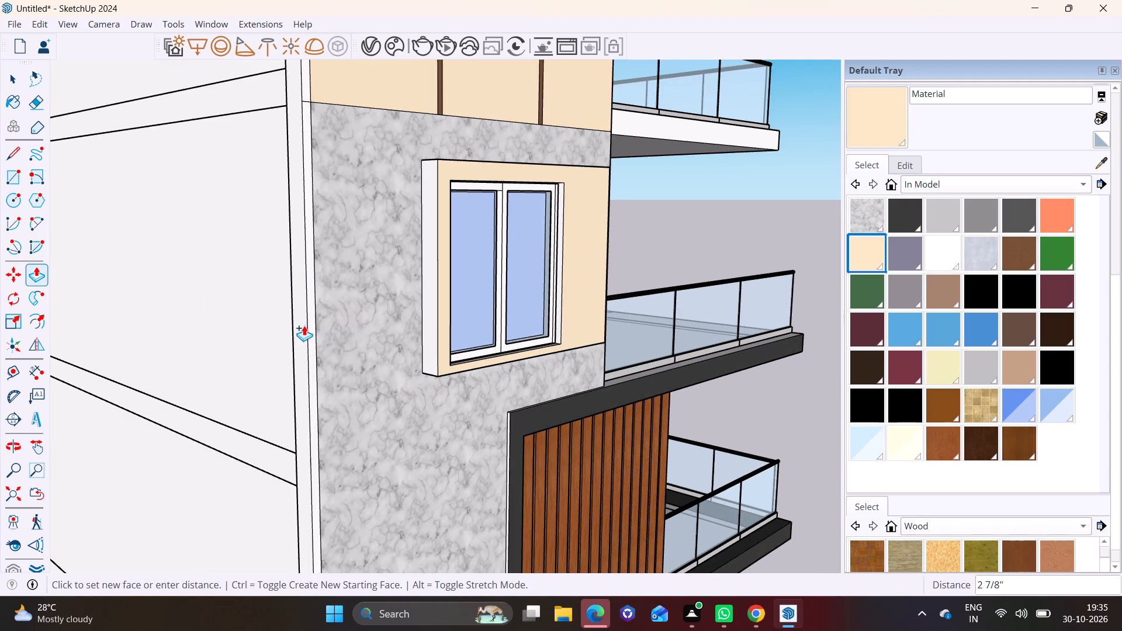
drag(295, 327, 302, 330)
Examine the extended corner strip along the marble and beige front of the tower.
middle_drag(330, 331, 119, 409)
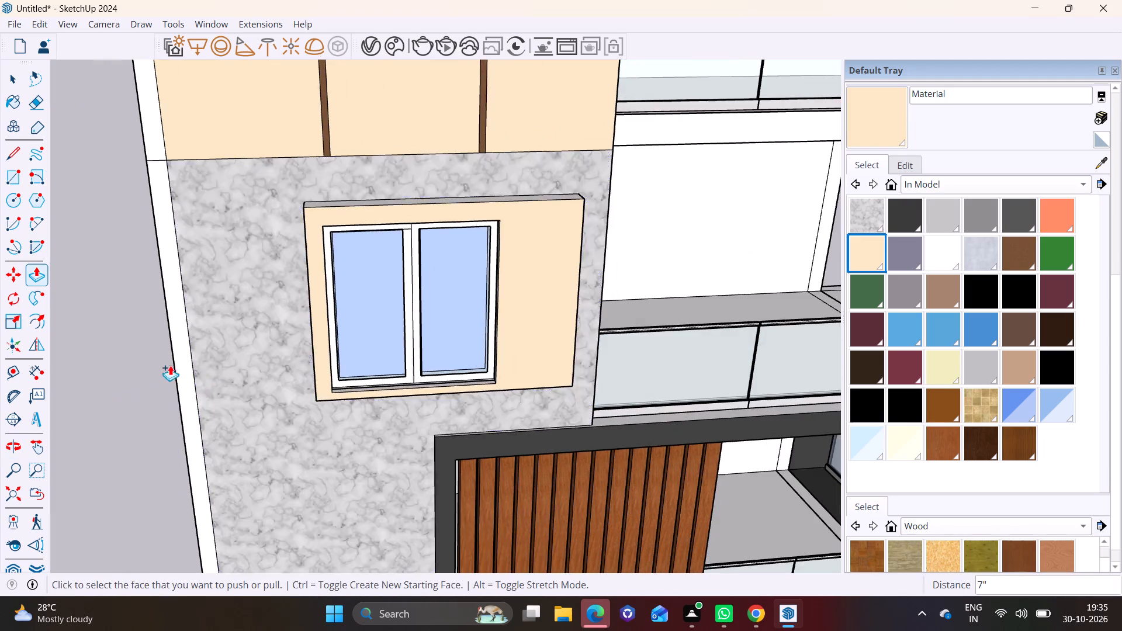
scroll(196, 372, down, 3)
middle_drag(167, 301, 145, 223)
scroll(182, 248, down, 6)
middle_drag(195, 310, 57, 303)
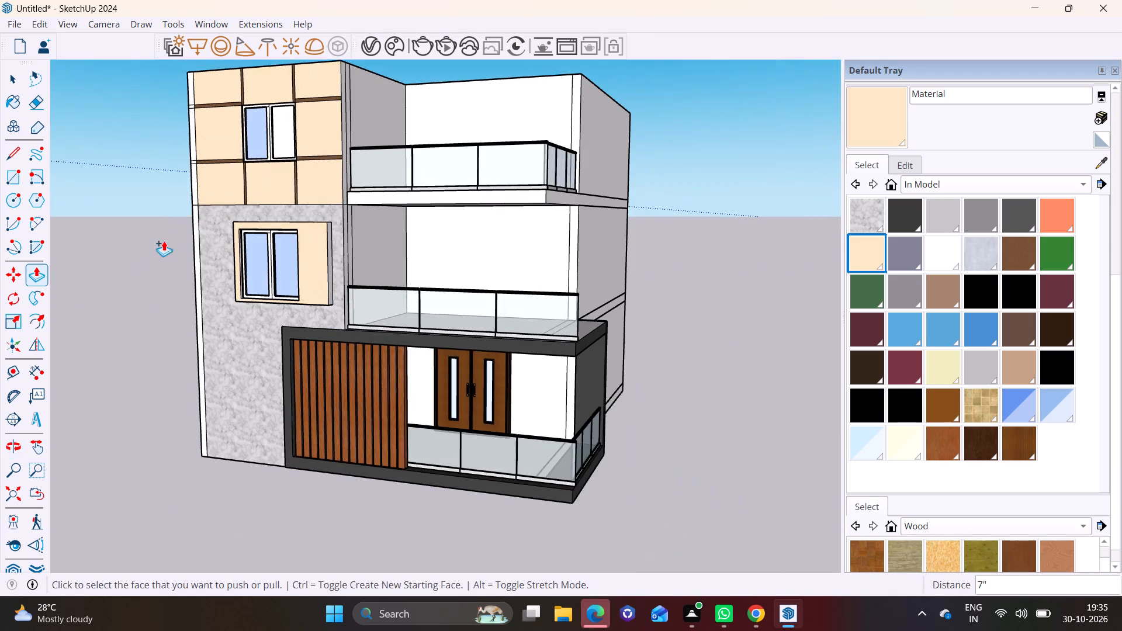
shift+middle_drag(176, 235, 209, 246)
scroll(212, 249, up, 7)
key(space)
click(244, 230)
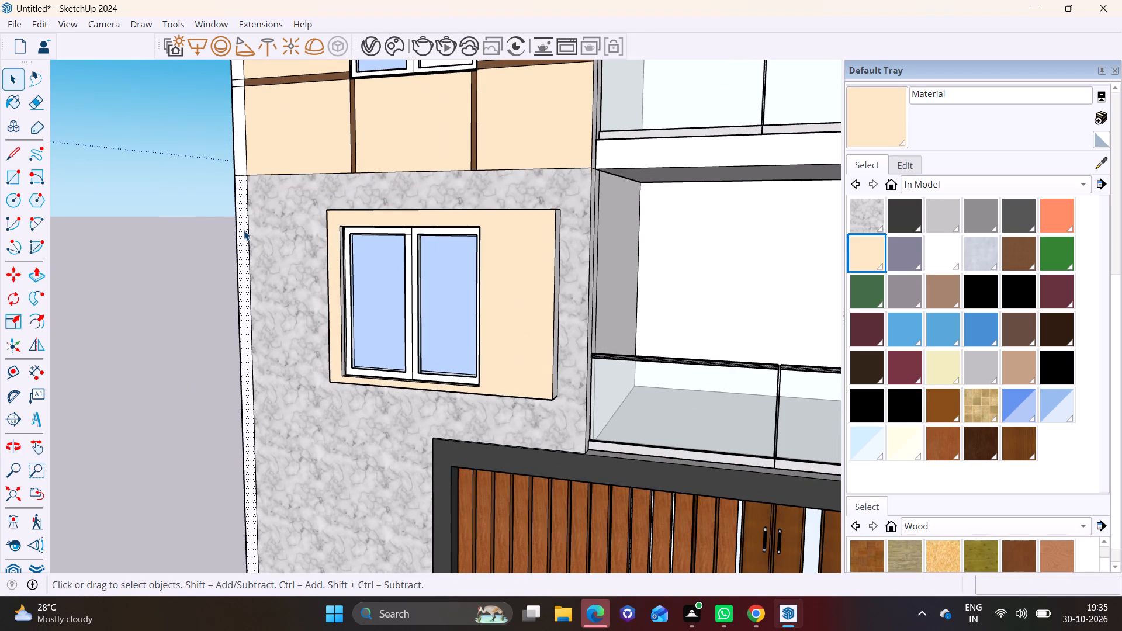
ctrl+click(247, 129)
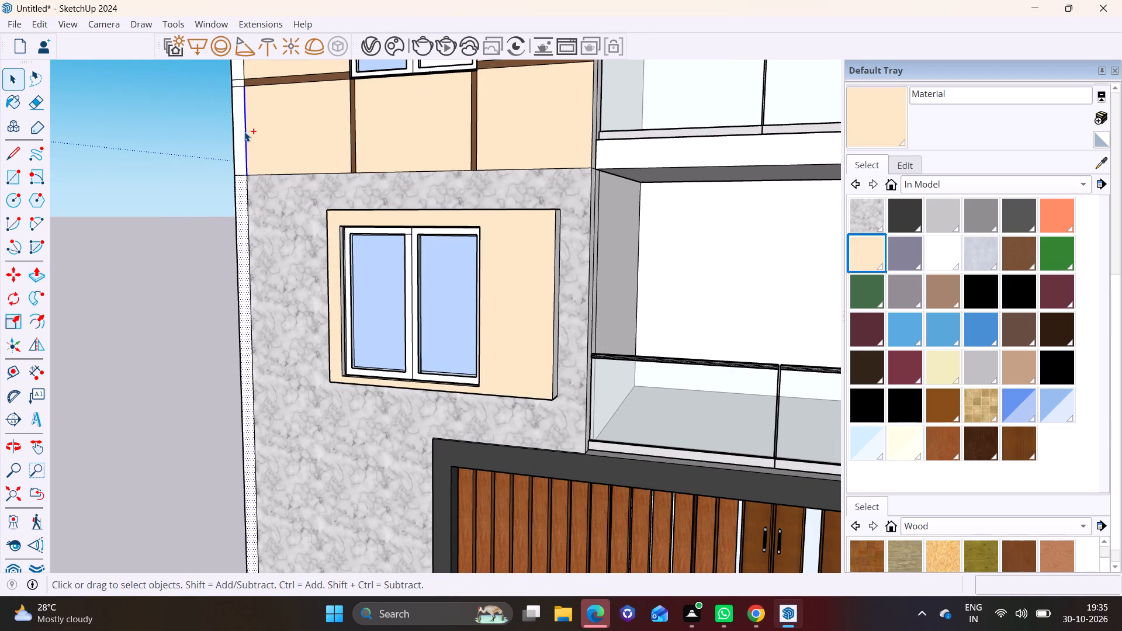
ctrl+click(244, 131)
ctrl+click(243, 154)
scroll(243, 154, up, 1)
middle_drag(243, 154, 266, 307)
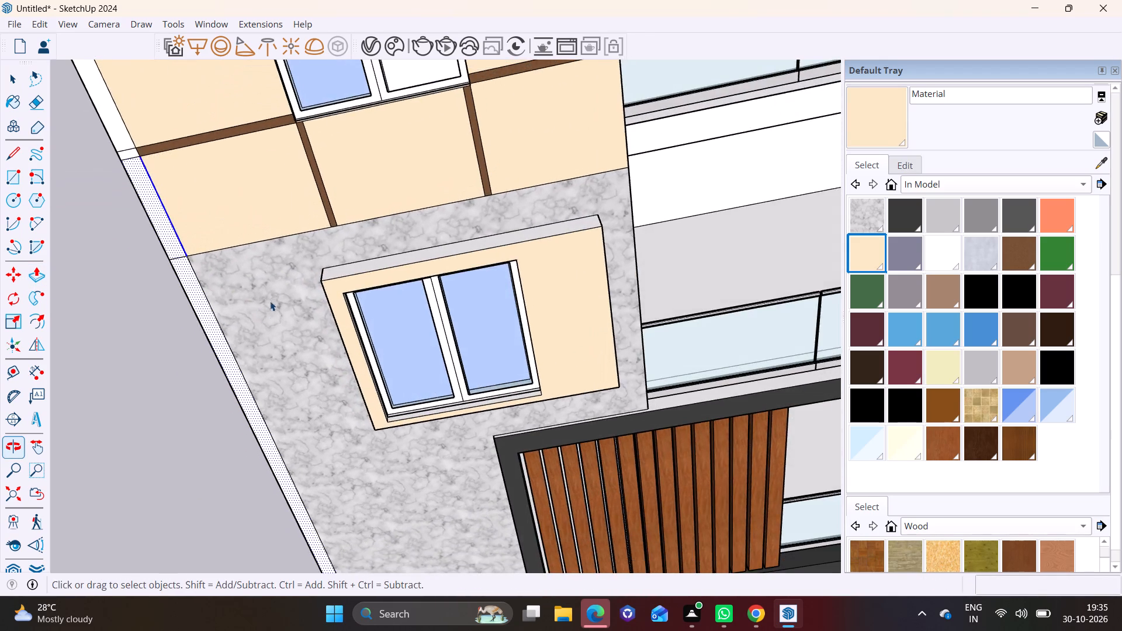
scroll(272, 295, down, 7)
middle_drag(420, 419, 313, 287)
scroll(341, 261, down, 4)
shift+middle_drag(342, 260, 368, 329)
key(space)
Erase the lines crossing the white corner strip at the lower Sandstone band and at the marble's top edge.
scroll(219, 303, up, 2)
click(225, 298)
scroll(276, 246, up, 13)
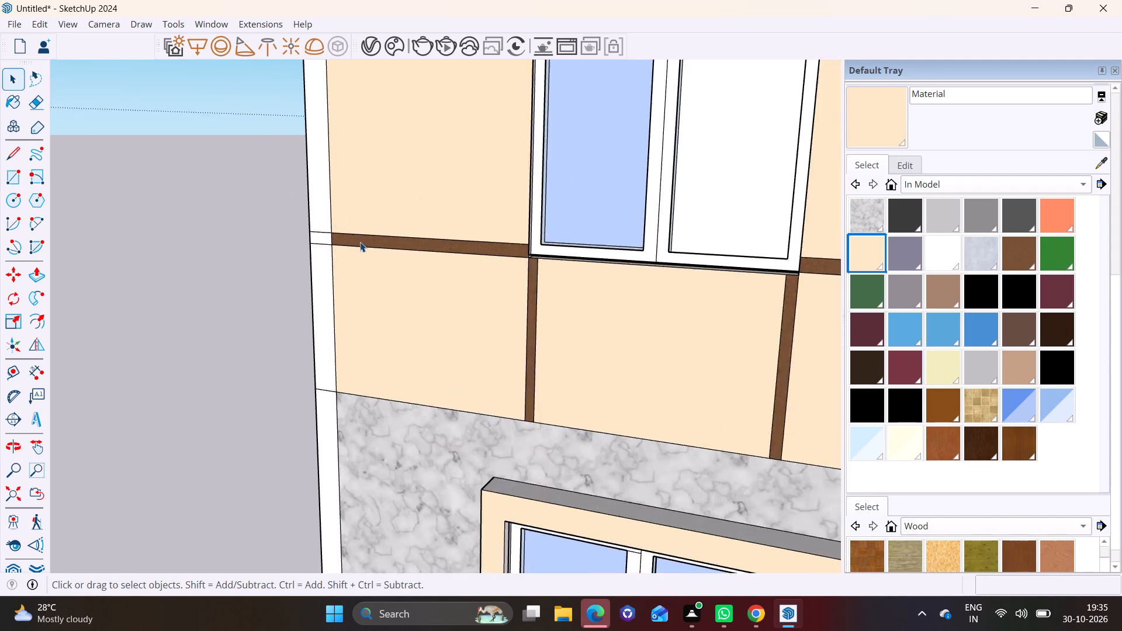
scroll(360, 242, up, 7)
click(290, 224)
right_click(290, 224)
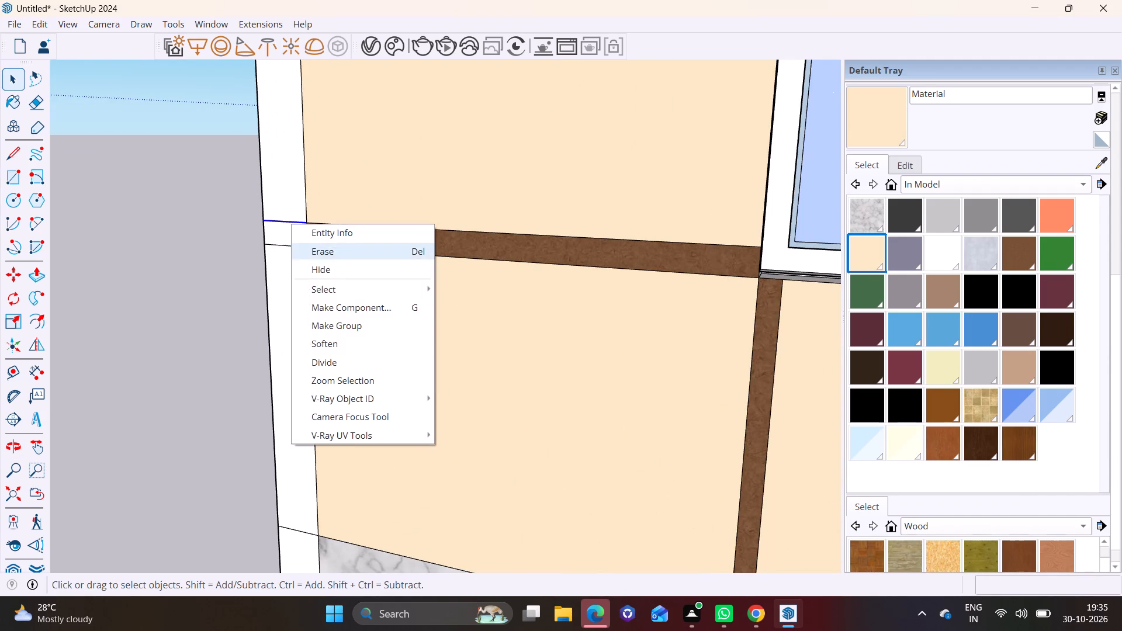
click(321, 256)
click(296, 251)
click(294, 246)
right_click(294, 246)
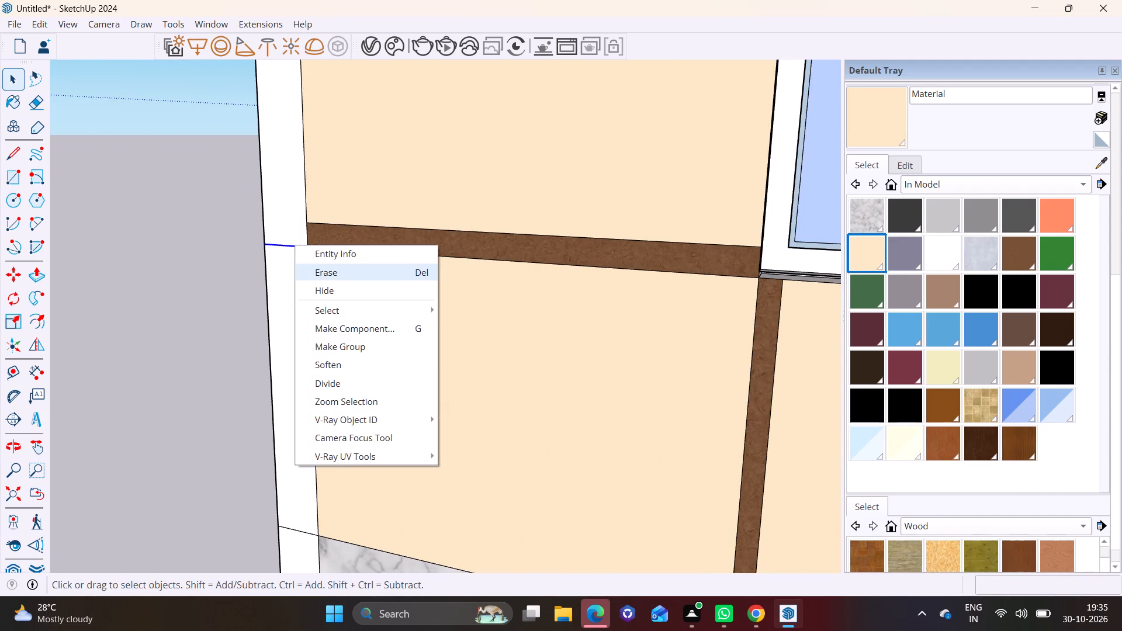
click(307, 266)
click(300, 533)
right_drag(300, 531, 295, 518)
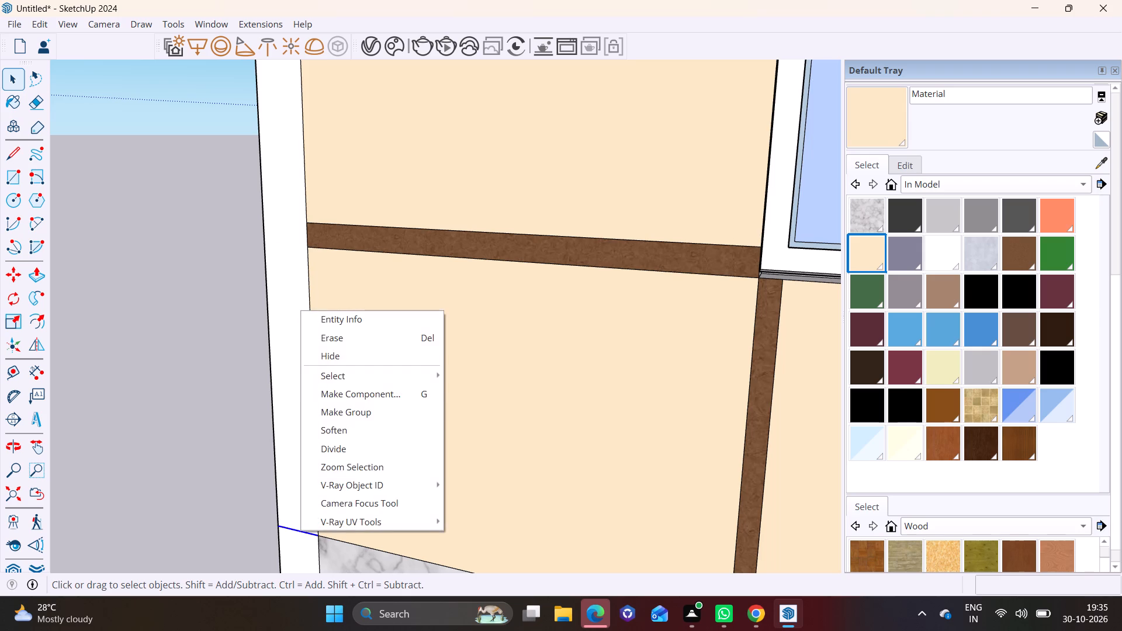
click(346, 341)
Erase the two lines crossing the white corner strip beside the upper Sandstone band.
scroll(346, 341, down, 8)
shift+scroll(354, 286, up, 1)
shift+middle_drag(354, 286, 385, 512)
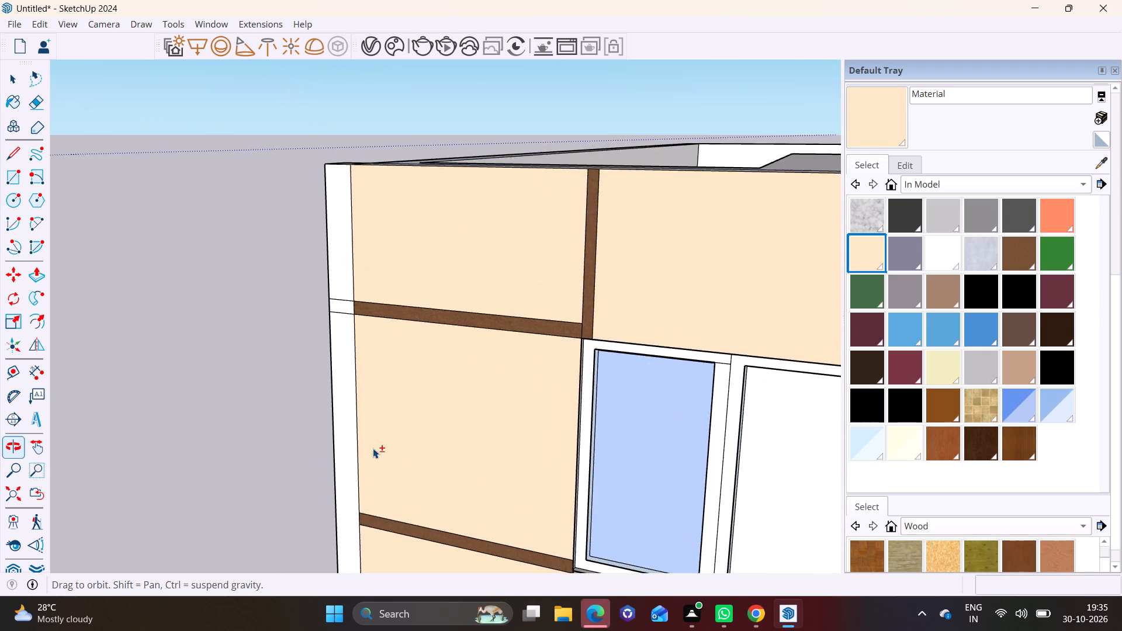
scroll(328, 306, up, 7)
click(345, 293)
right_click(345, 293)
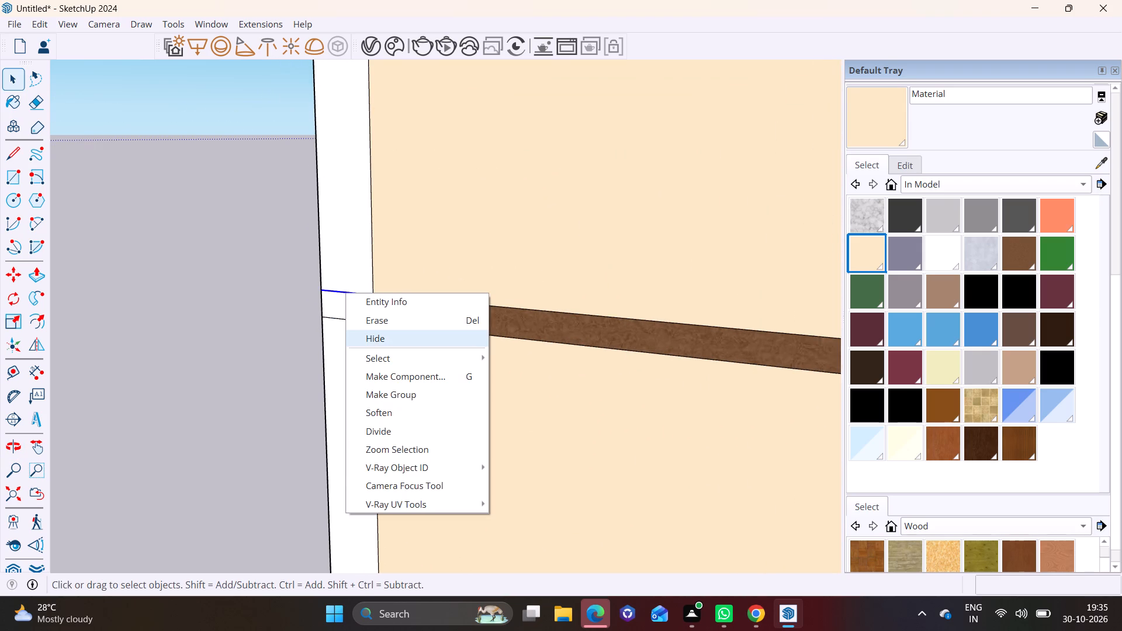
click(375, 325)
click(350, 320)
right_click(350, 320)
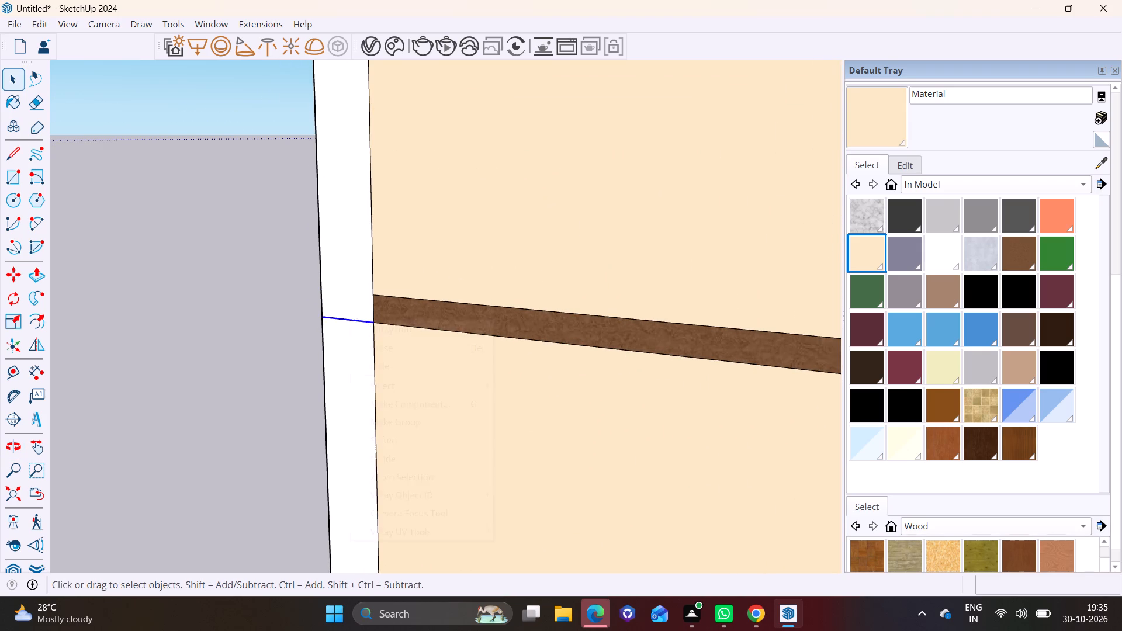
click(362, 341)
scroll(382, 358, down, 11)
shift+middle_drag(476, 394, 467, 185)
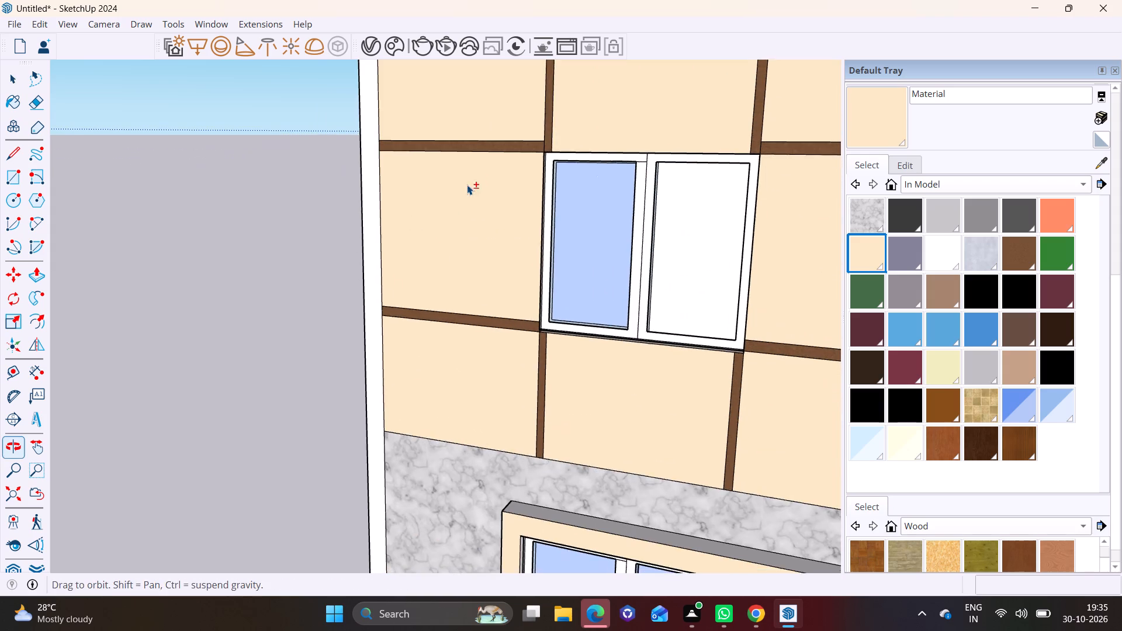
Push/Pull the front face of the white corner strip on the tower outward about 9".
shift+middle_drag(426, 384, 401, 181)
middle_drag(428, 418, 395, 199)
shift+scroll(395, 199, down, 5)
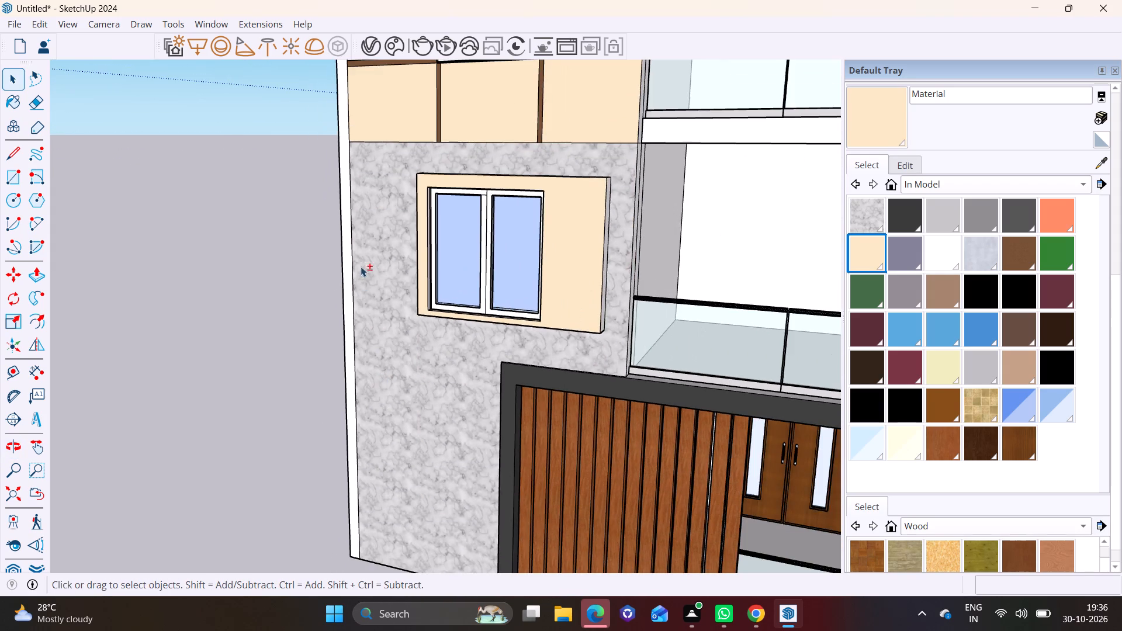
shift+scroll(361, 266, up, 6)
shift+middle_drag(398, 182, 451, 545)
scroll(417, 445, down, 2)
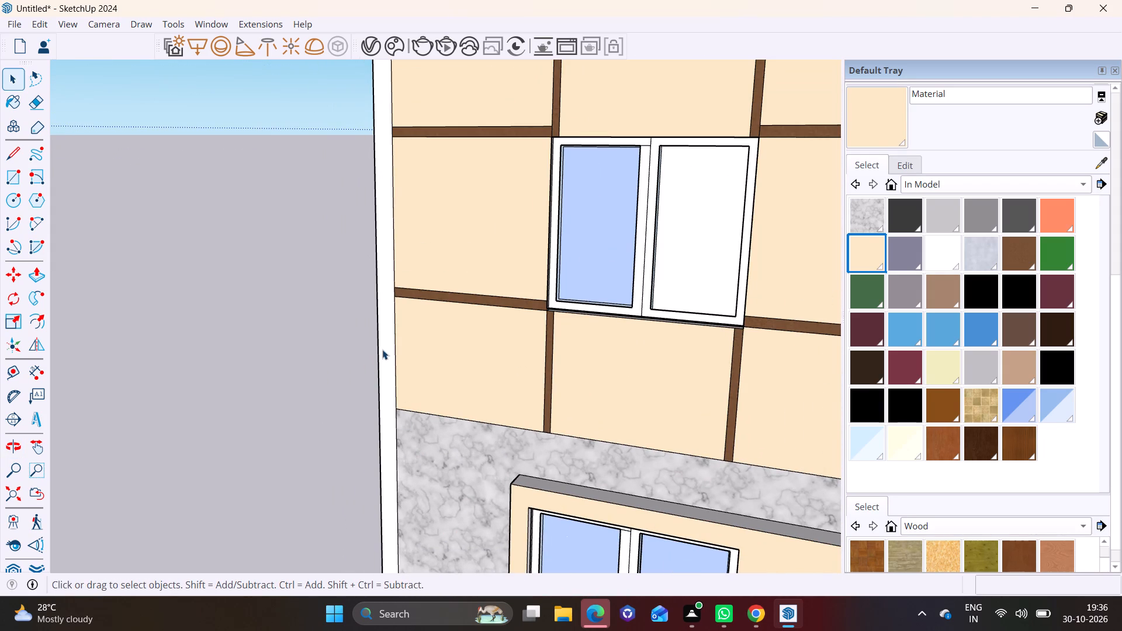
click(382, 349)
click(32, 266)
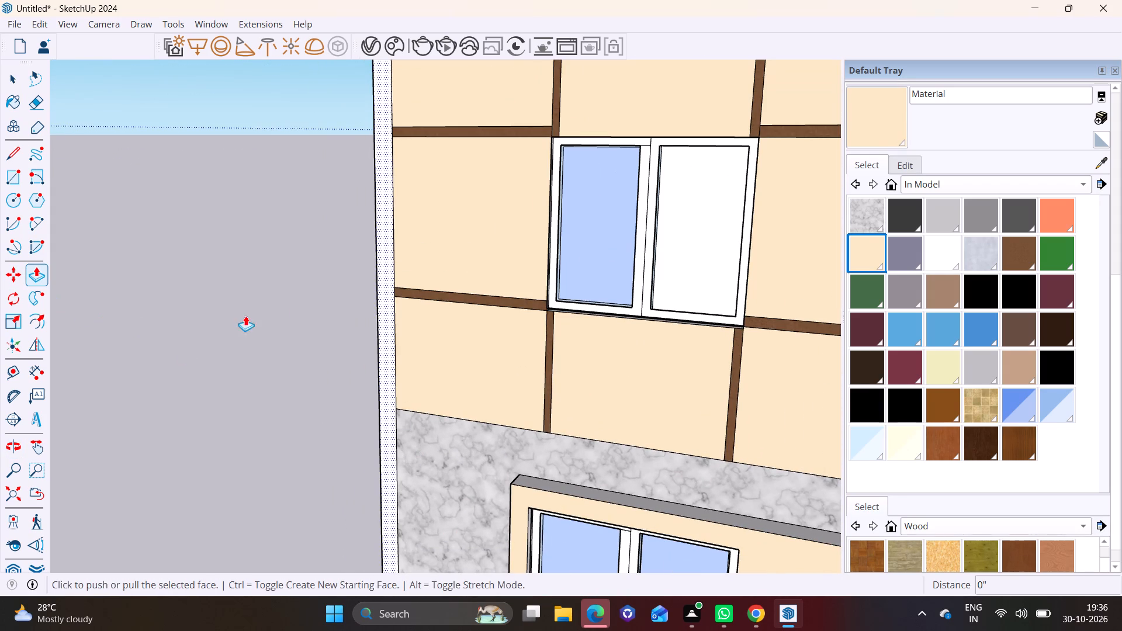
click(378, 259)
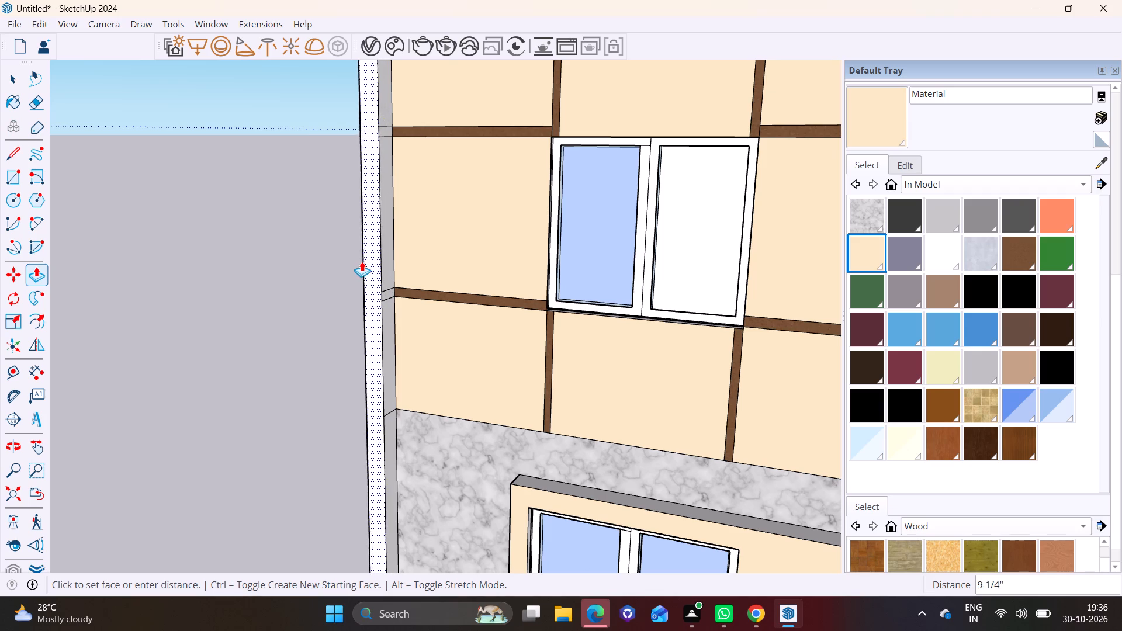
click(360, 258)
key(space)
click(323, 307)
Erase the three lines crossing the strip's inner side face at the marble's top edge and the lower Sandstone band.
middle_drag(372, 302, 180, 296)
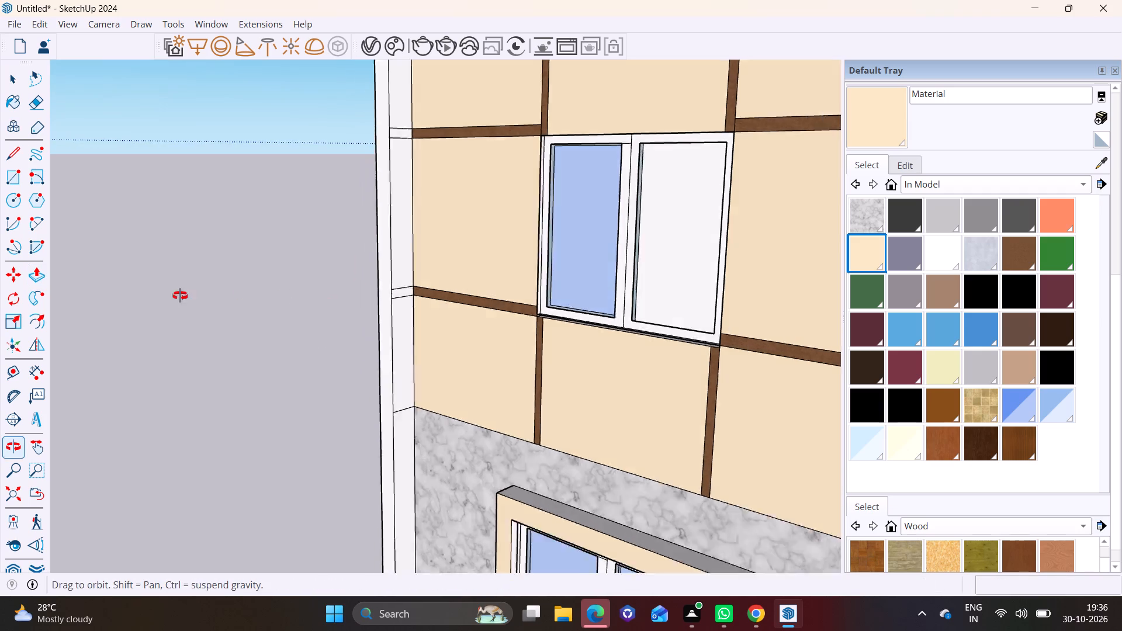
middle_drag(180, 296, 175, 296)
scroll(370, 318, up, 3)
click(446, 443)
right_click(446, 443)
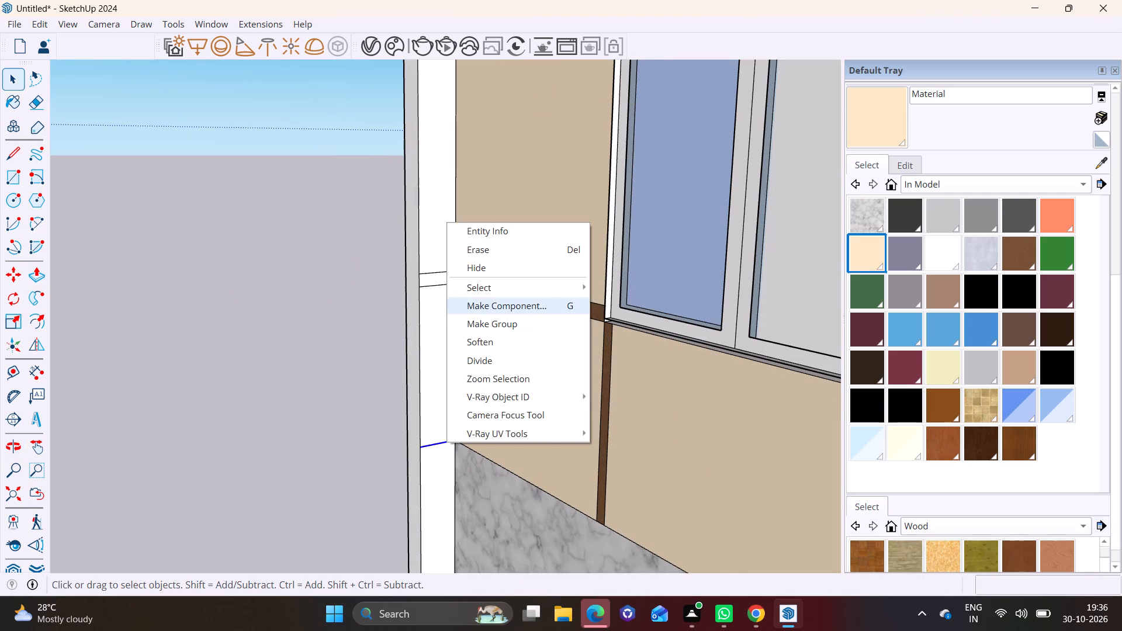
click(482, 254)
click(435, 286)
right_click(435, 286)
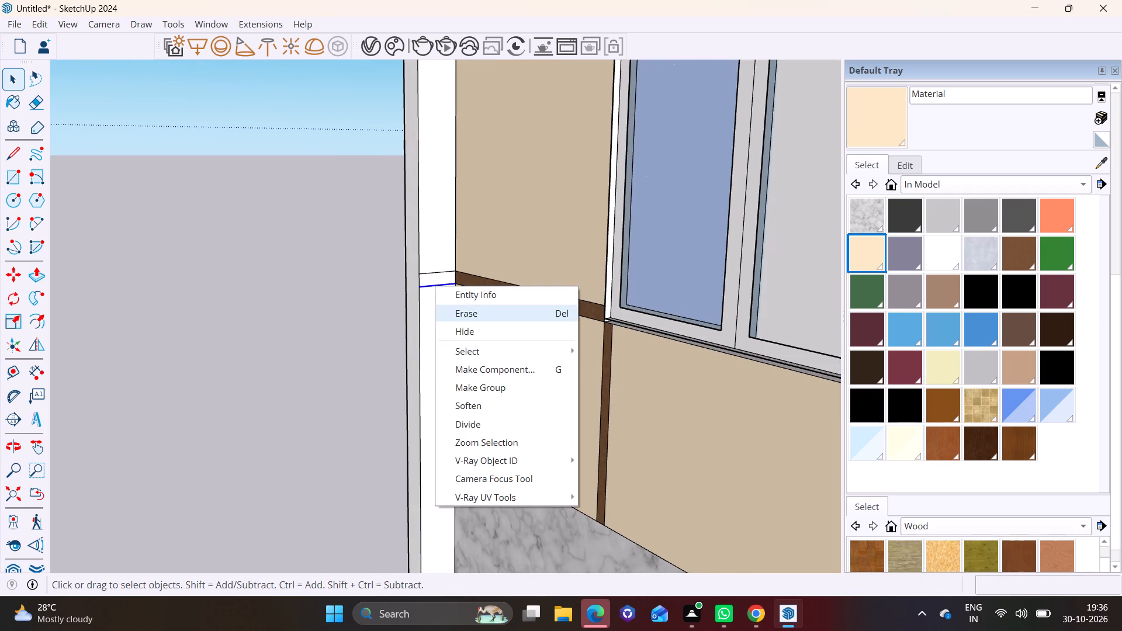
click(467, 310)
click(438, 272)
right_click(438, 272)
click(469, 297)
Erase the two lines crossing the strip's inner side face beside the upper Sandstone band.
scroll(466, 272, down, 3)
middle_drag(451, 211, 435, 525)
scroll(435, 489, up, 6)
click(412, 370)
right_click(412, 370)
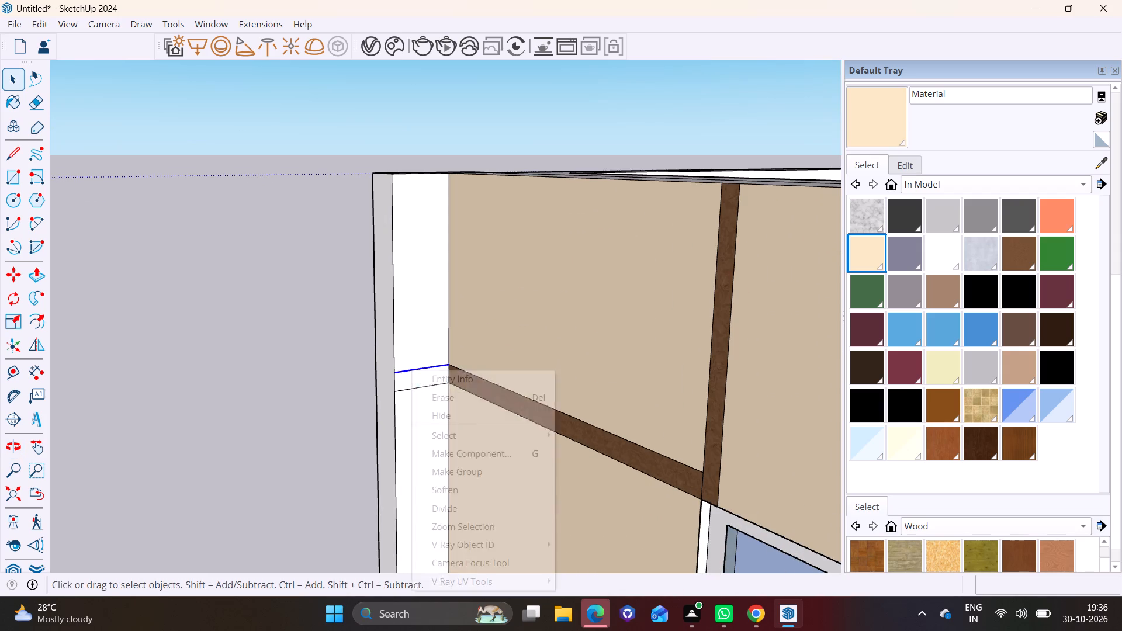
click(442, 398)
click(424, 385)
right_click(424, 385)
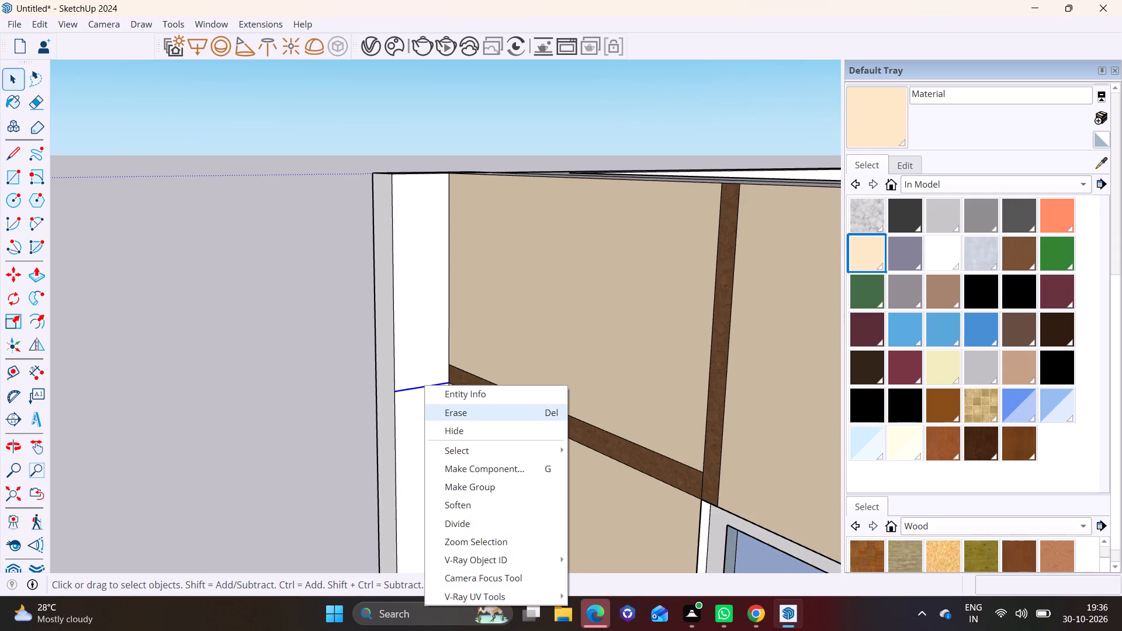
click(445, 414)
Paint the inner, front and outer faces of the tower's corner strip with Stone Vein Gray from the Stone materials.
scroll(445, 414, down, 6)
shift+middle_drag(445, 429, 414, 325)
scroll(412, 330, down, 3)
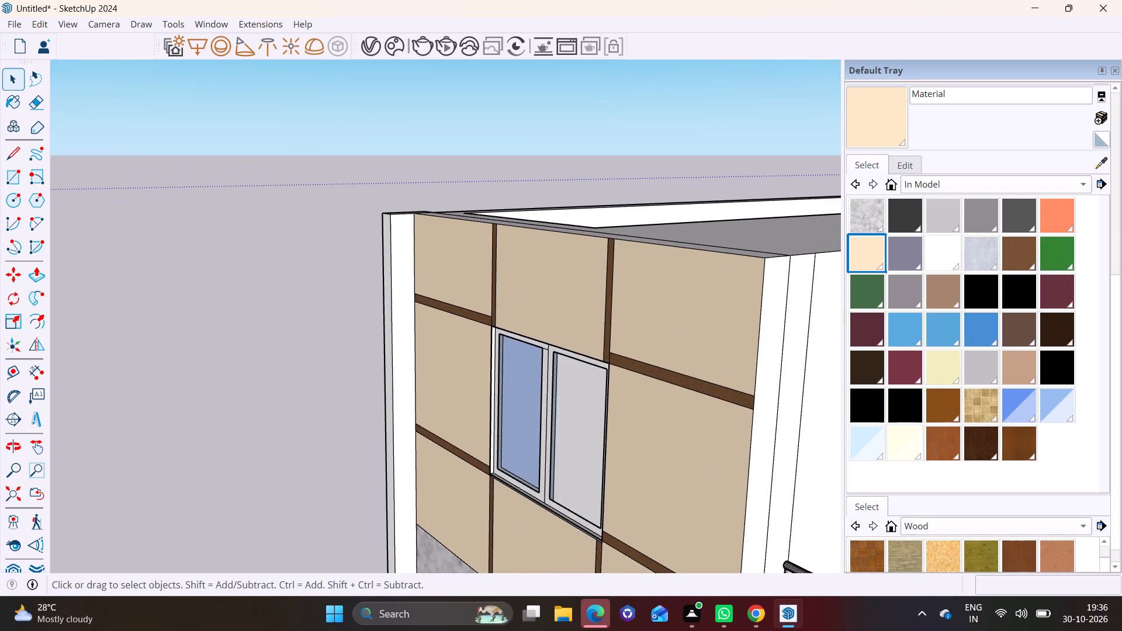
click(926, 188)
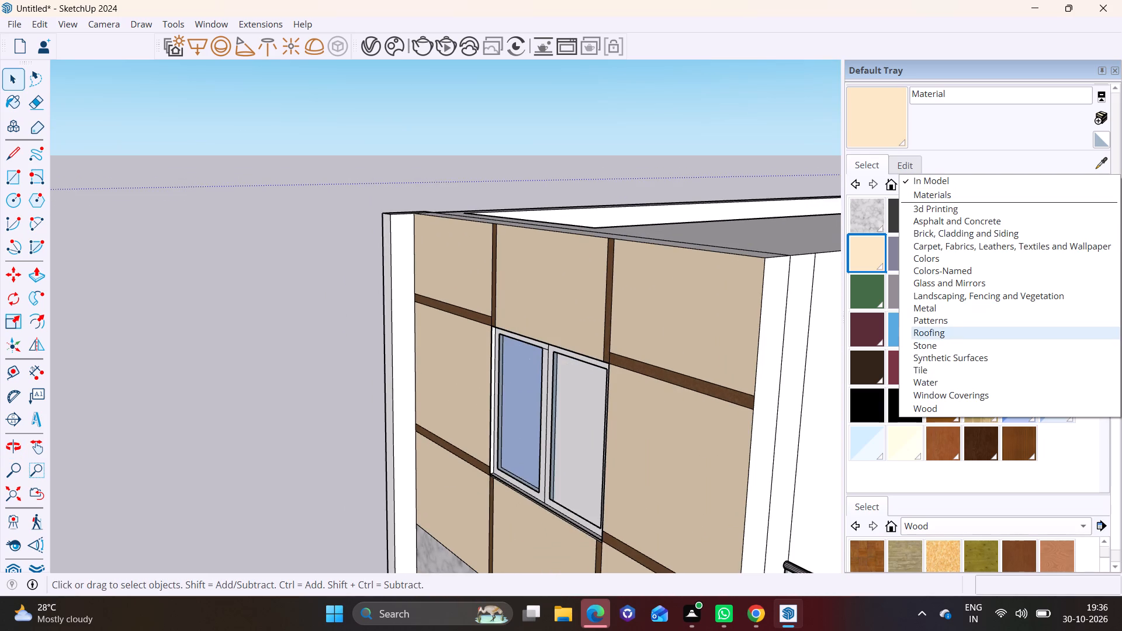
click(931, 346)
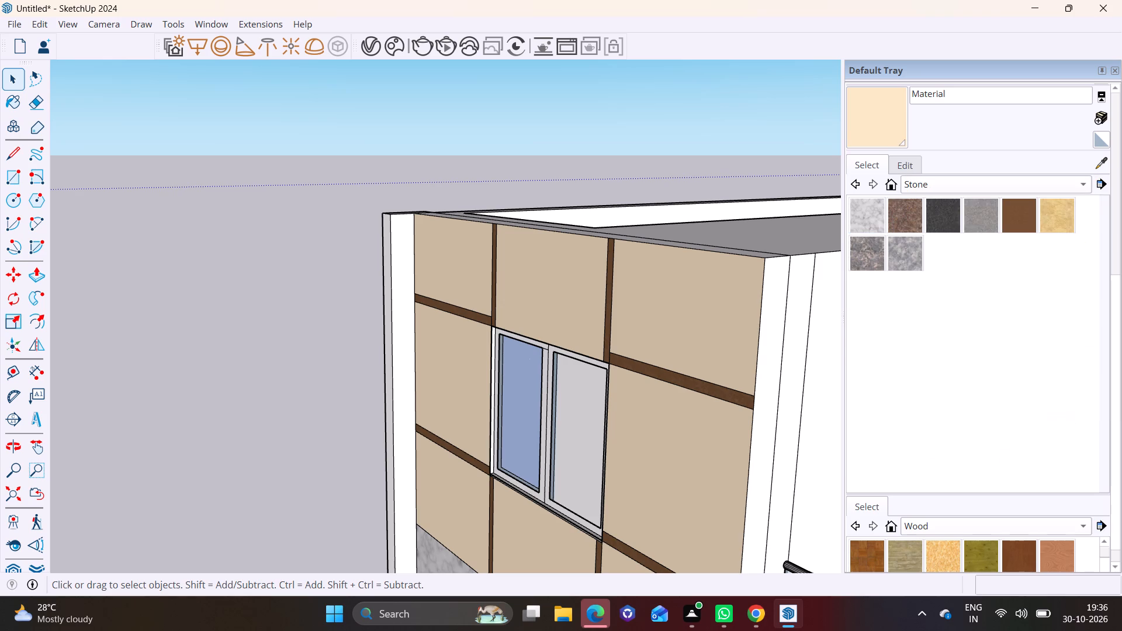
click(916, 251)
click(413, 295)
middle_drag(406, 295, 527, 280)
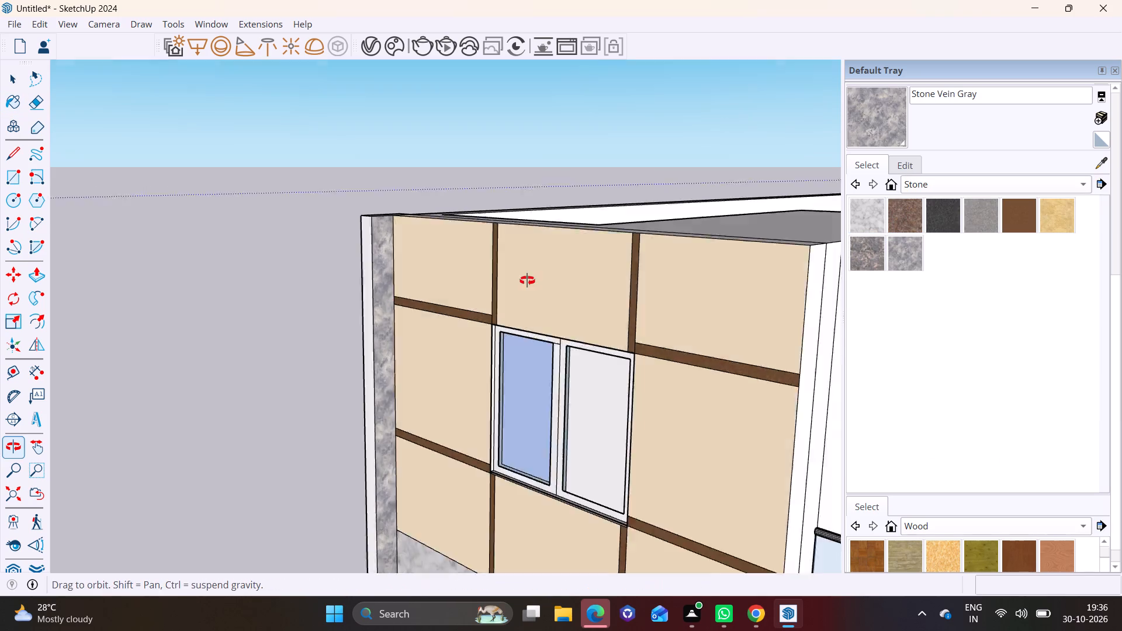
middle_drag(527, 280, 797, 279)
click(305, 301)
middle_drag(305, 301, 500, 290)
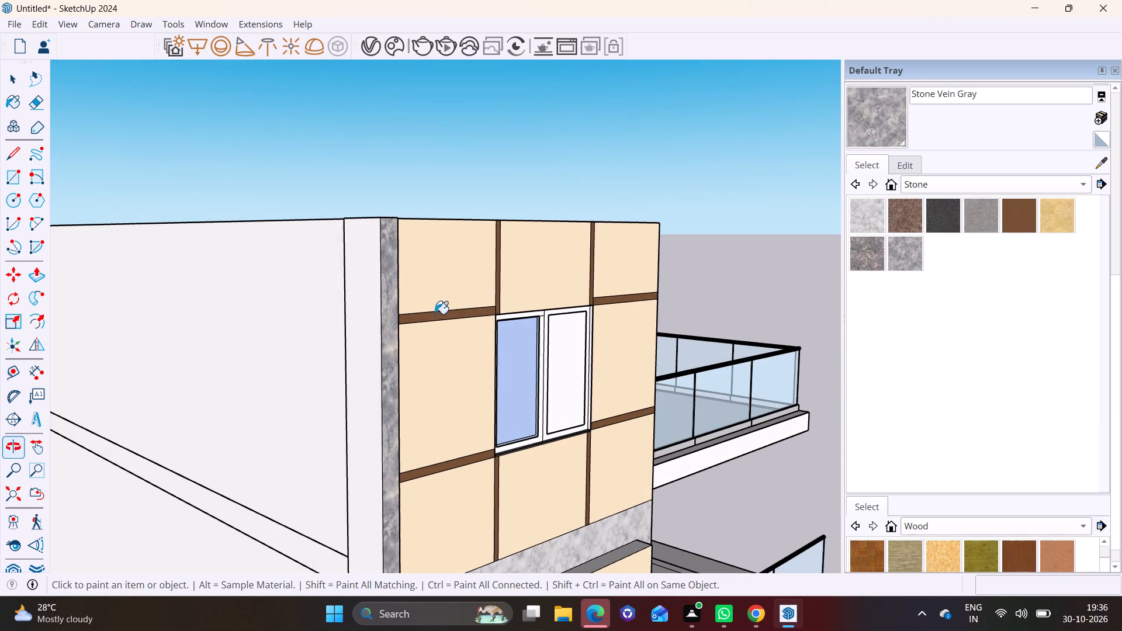
click(366, 318)
scroll(395, 353, down, 13)
key(space)
click(747, 416)
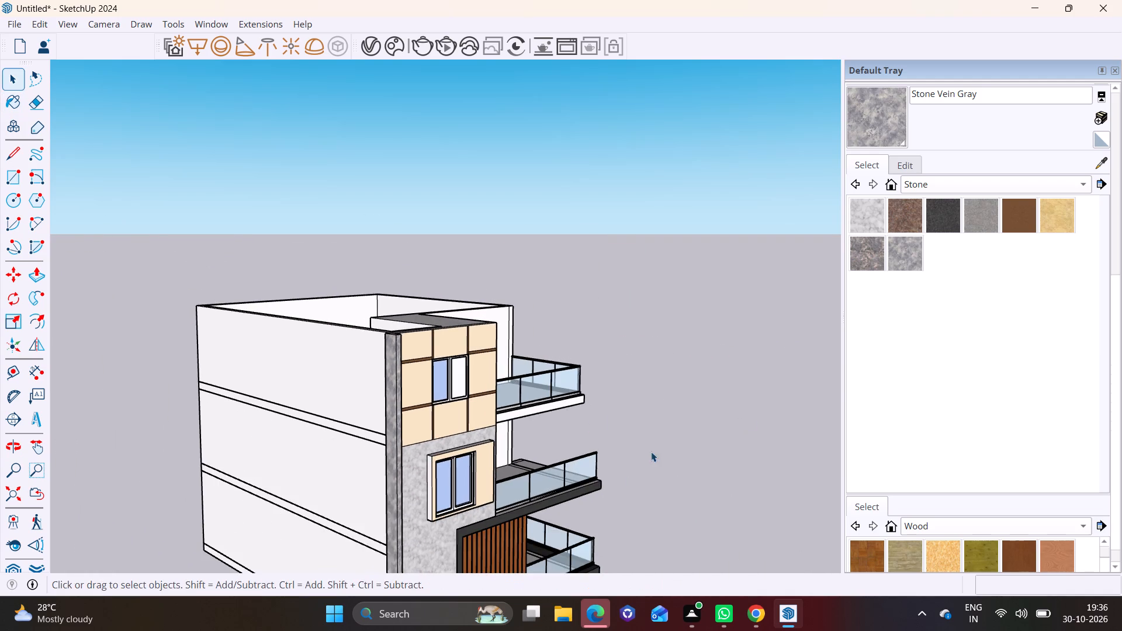
Examine the front facade and both balconies, including the underside of the upper balcony slab.
middle_drag(644, 450, 368, 444)
scroll(404, 458, up, 4)
shift+middle_drag(401, 458, 351, 441)
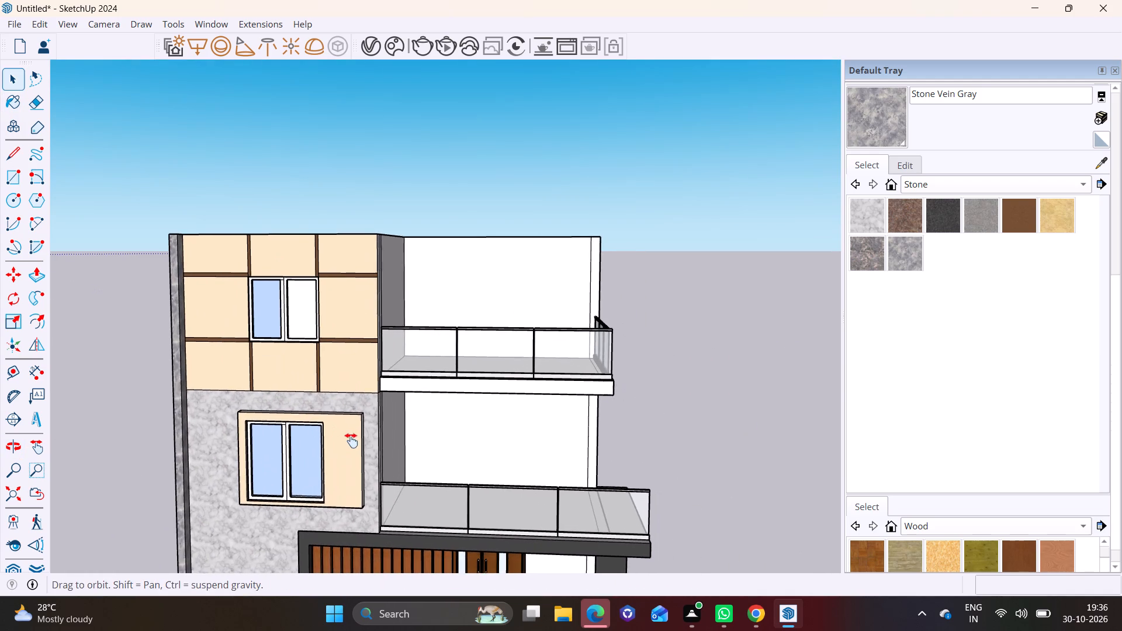
shift+middle_drag(351, 441, 351, 441)
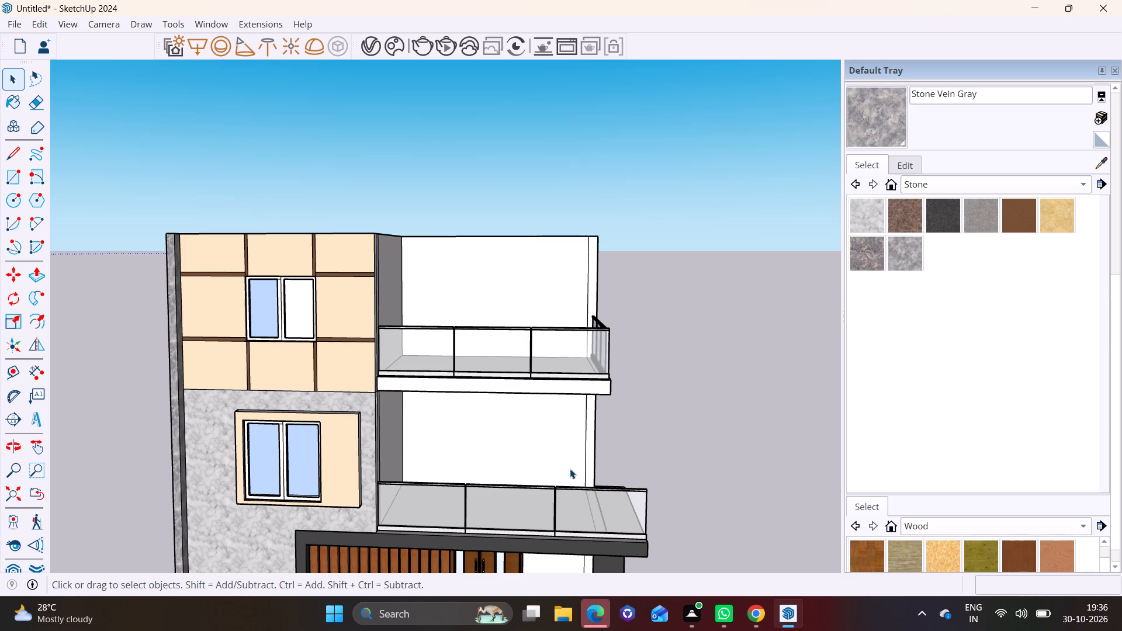
middle_drag(581, 465, 328, 474)
scroll(470, 462, up, 4)
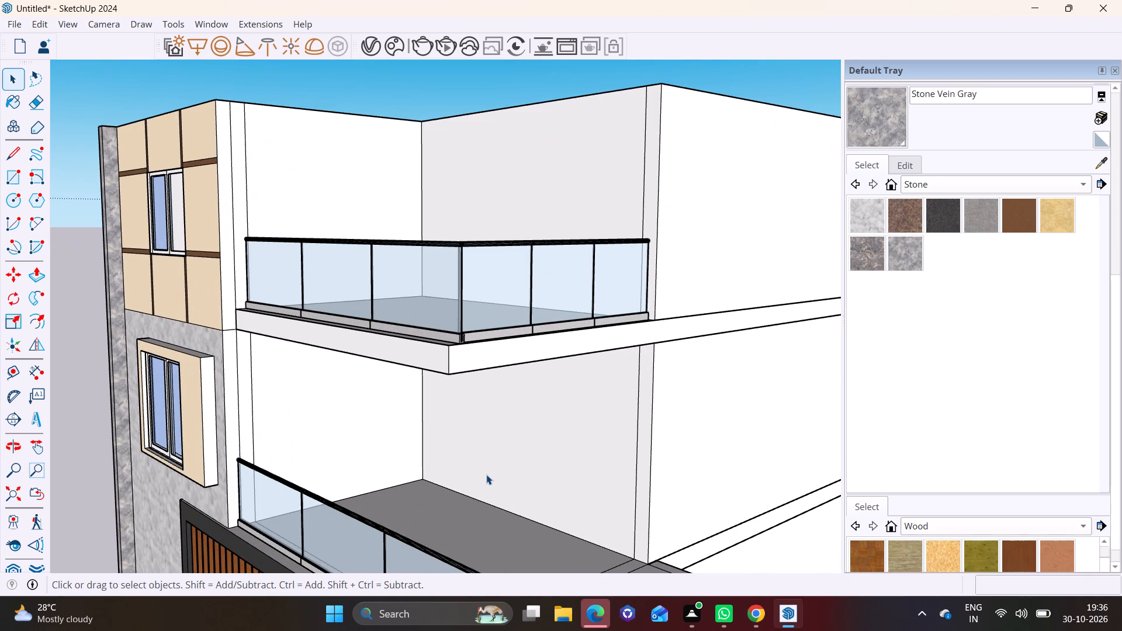
middle_drag(486, 475, 428, 484)
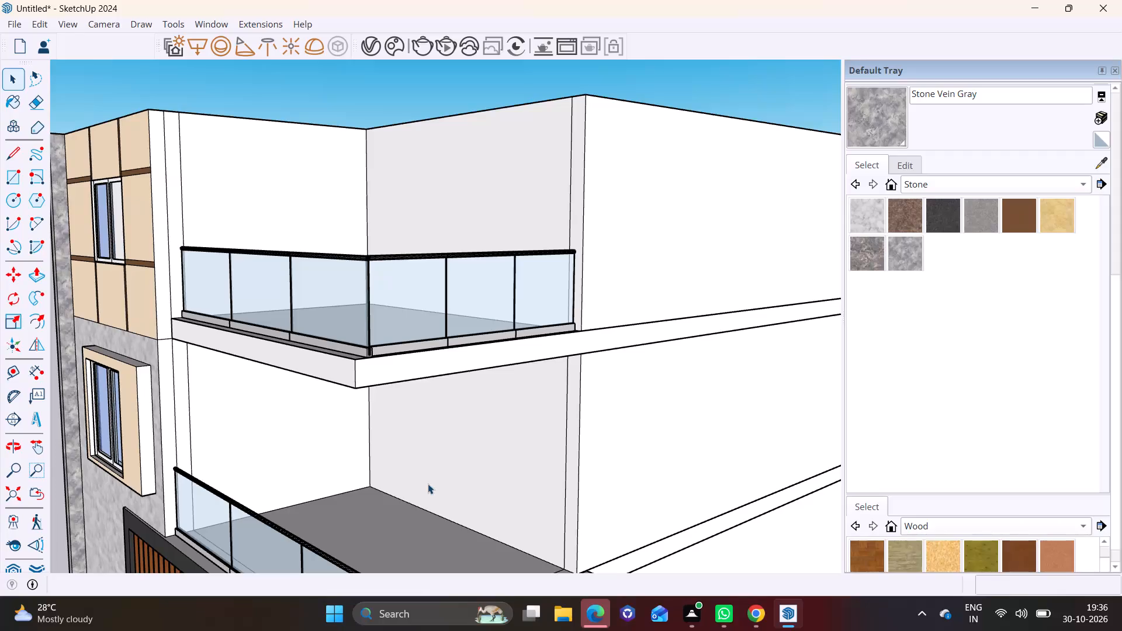
scroll(428, 484, down, 1)
middle_drag(491, 495, 394, 445)
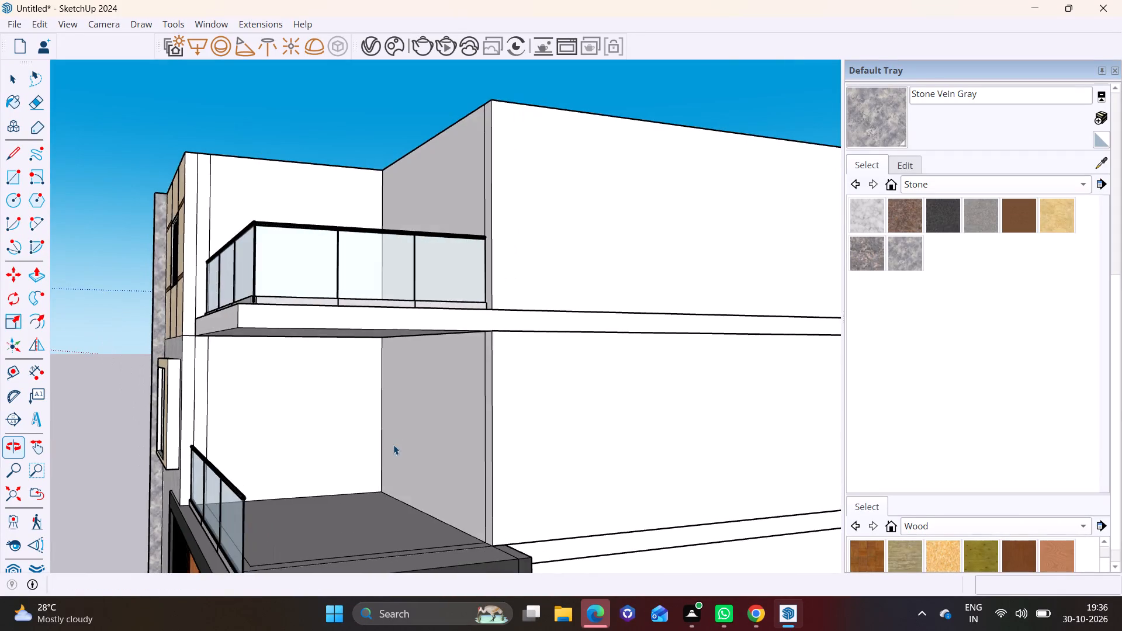
scroll(393, 446, down, 3)
shift+middle_drag(400, 474, 607, 464)
middle_drag(539, 468, 722, 414)
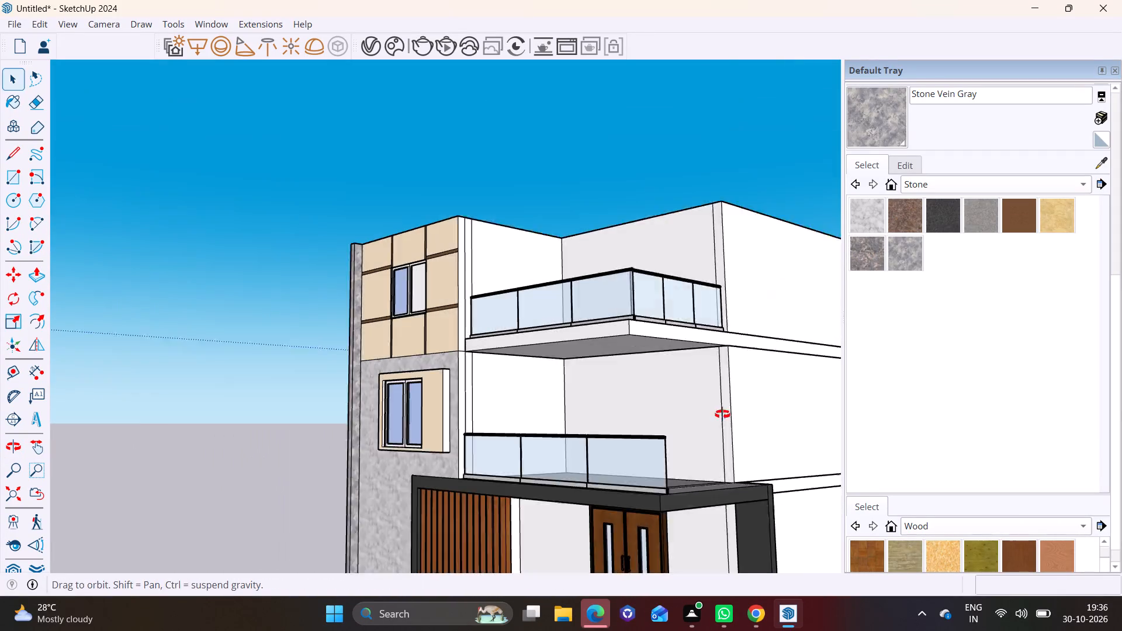
middle_drag(722, 414, 747, 397)
shift+middle_drag(614, 379, 500, 474)
middle_drag(528, 476, 659, 409)
Draw a rectangle about 1' 2" by 11' 8" on the upper balcony's underside along the tower wall and make it a group.
scroll(443, 476, up, 8)
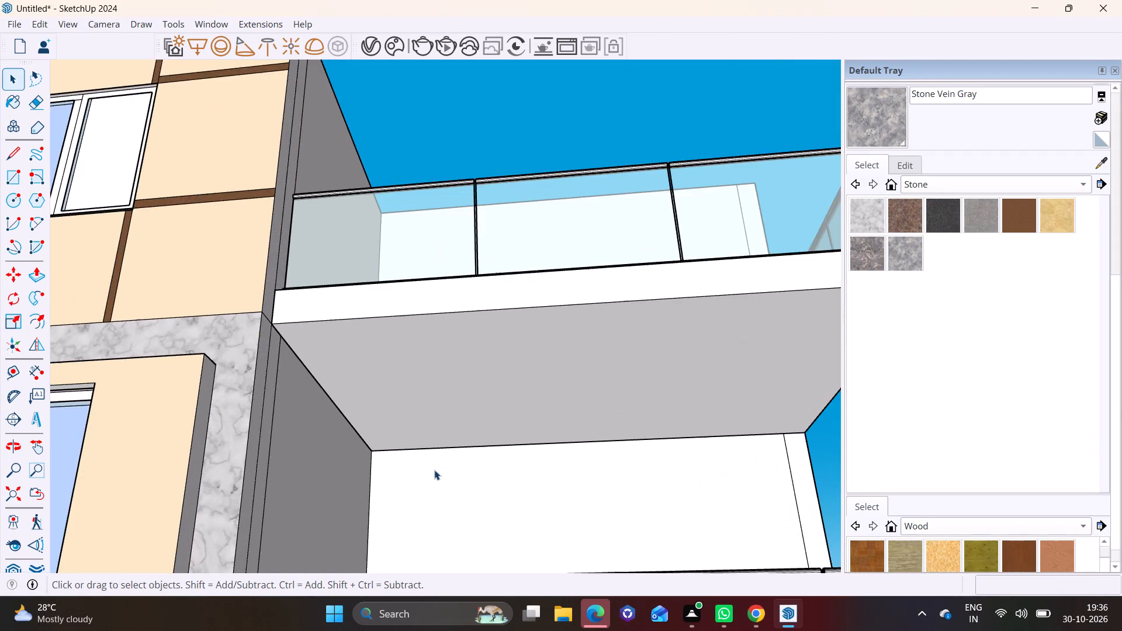
middle_drag(408, 456, 430, 440)
click(6, 181)
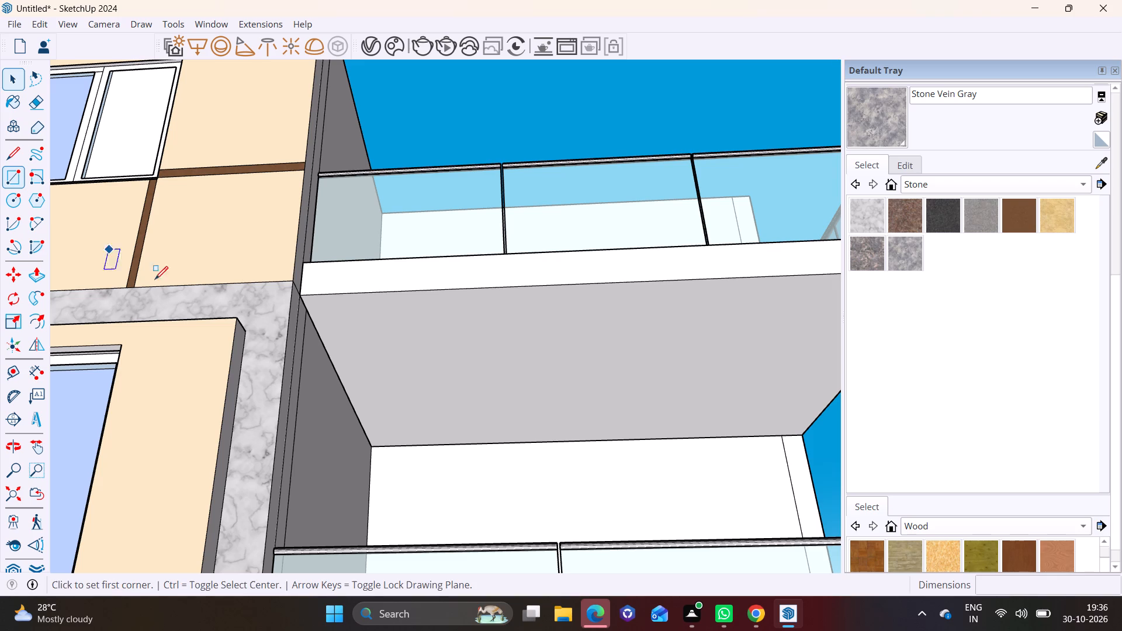
click(372, 447)
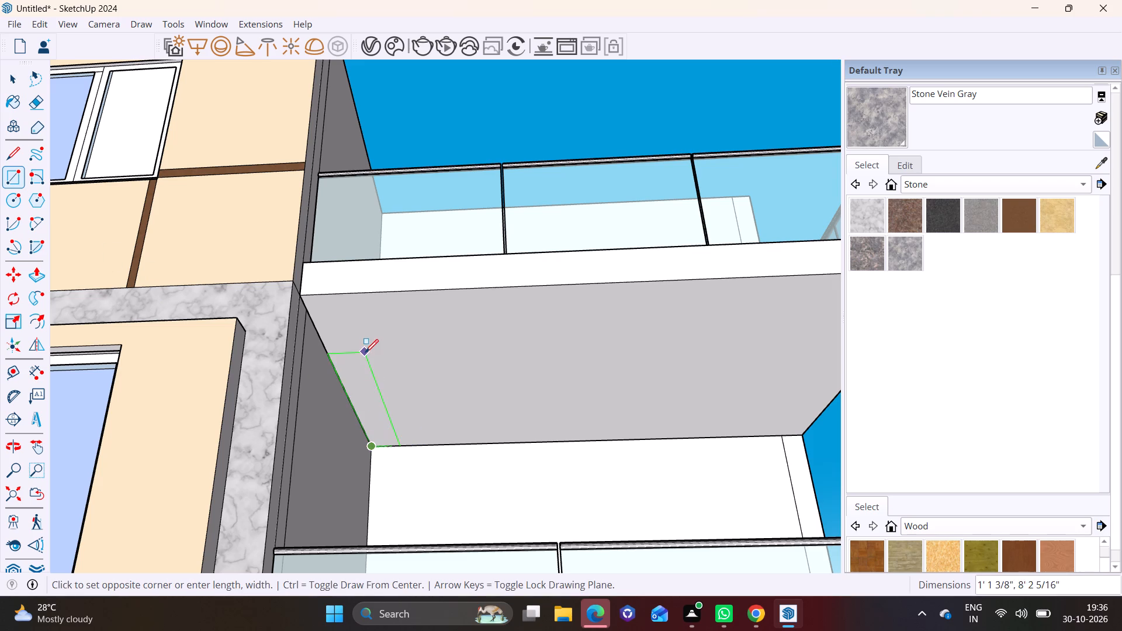
click(342, 293)
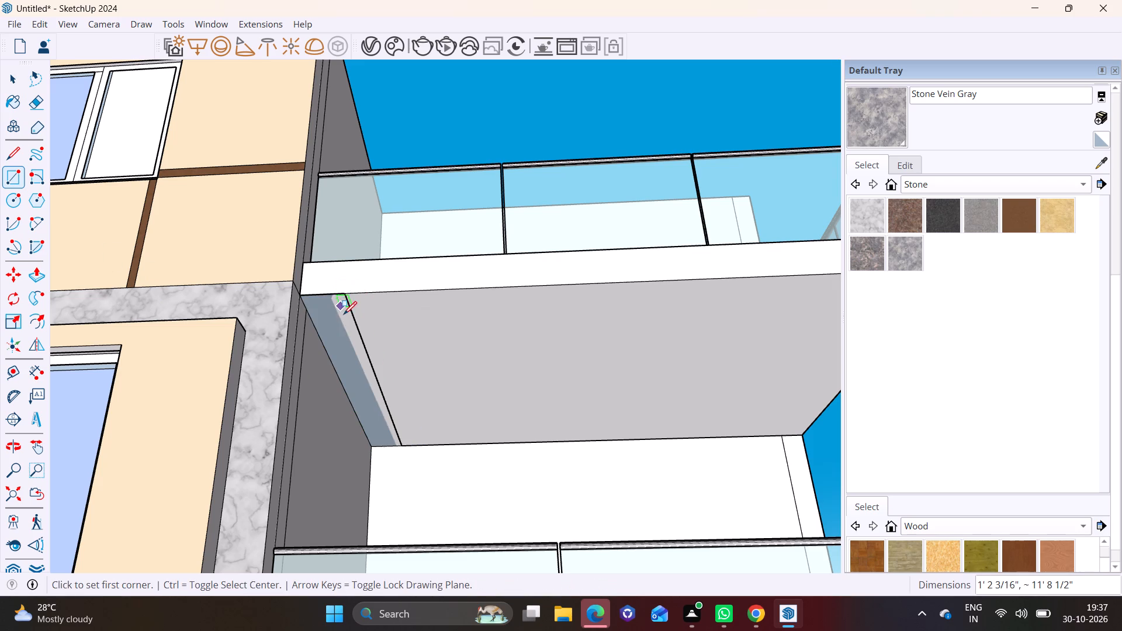
key(space)
double_click(349, 336)
right_click(349, 336)
click(416, 477)
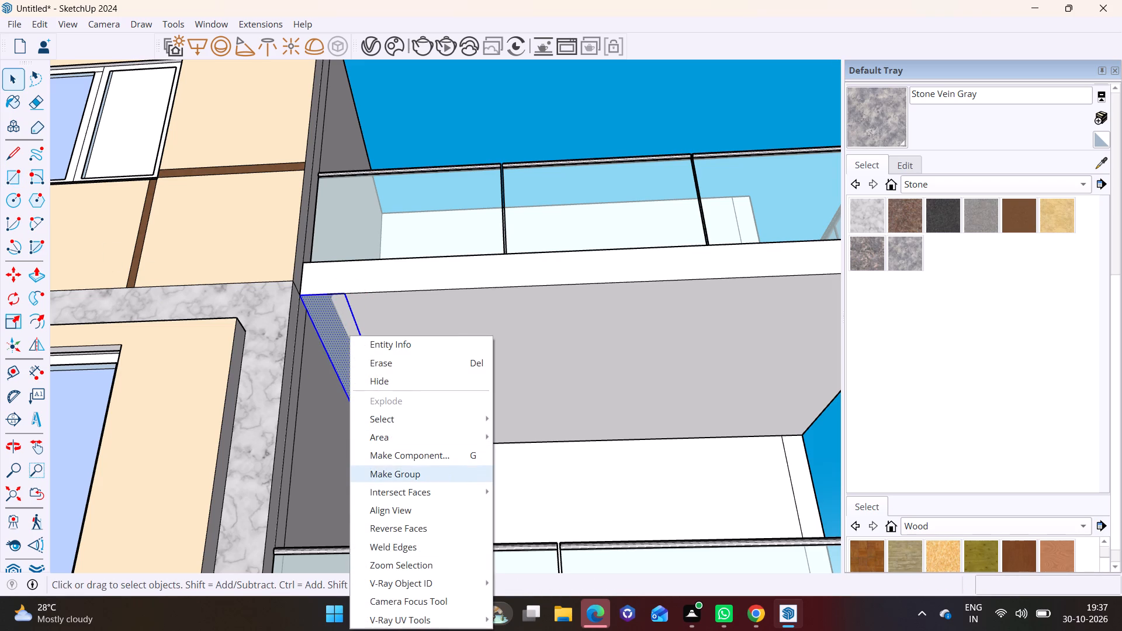
Inside the group, Push/Pull the rectangle downward 3" to form a slat under the balcony.
click(351, 362)
triple_click(344, 341)
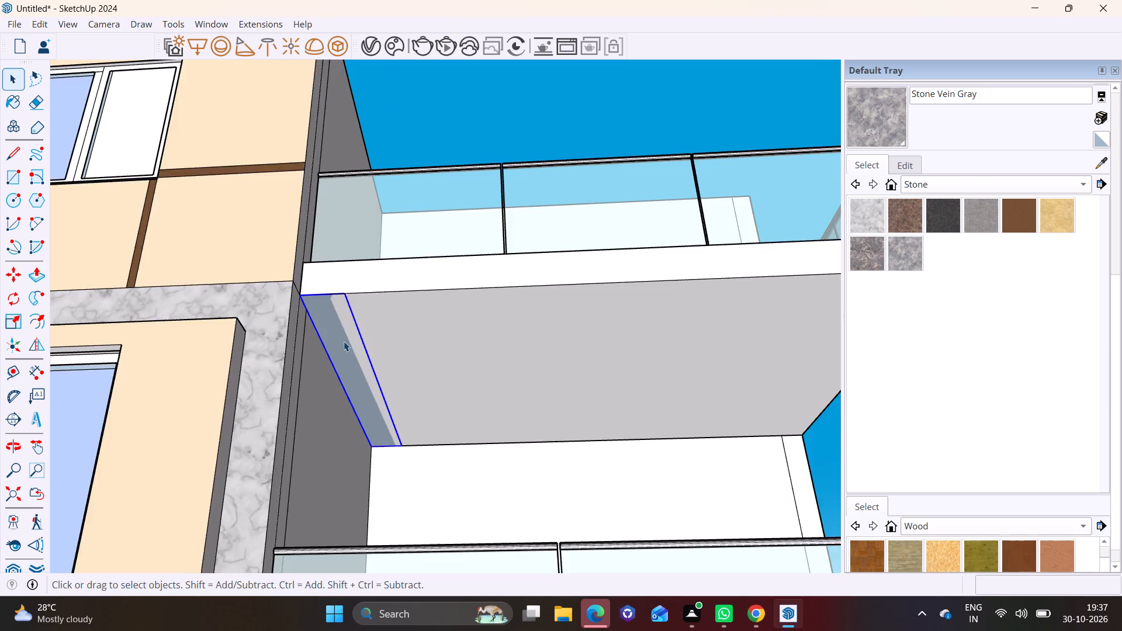
click(34, 273)
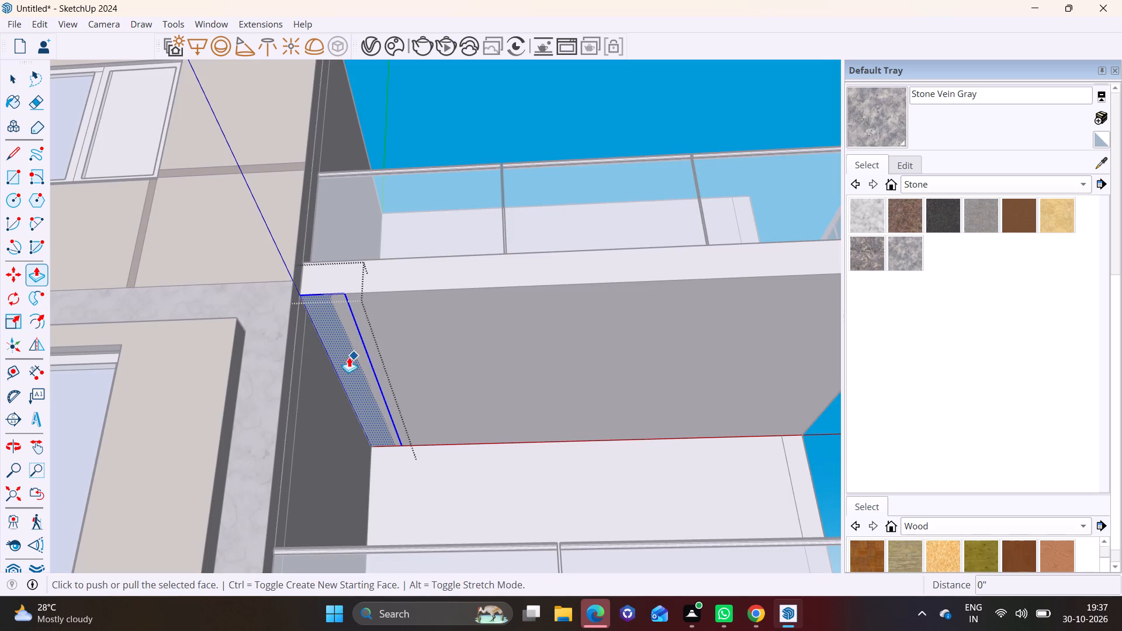
click(348, 357)
click(347, 364)
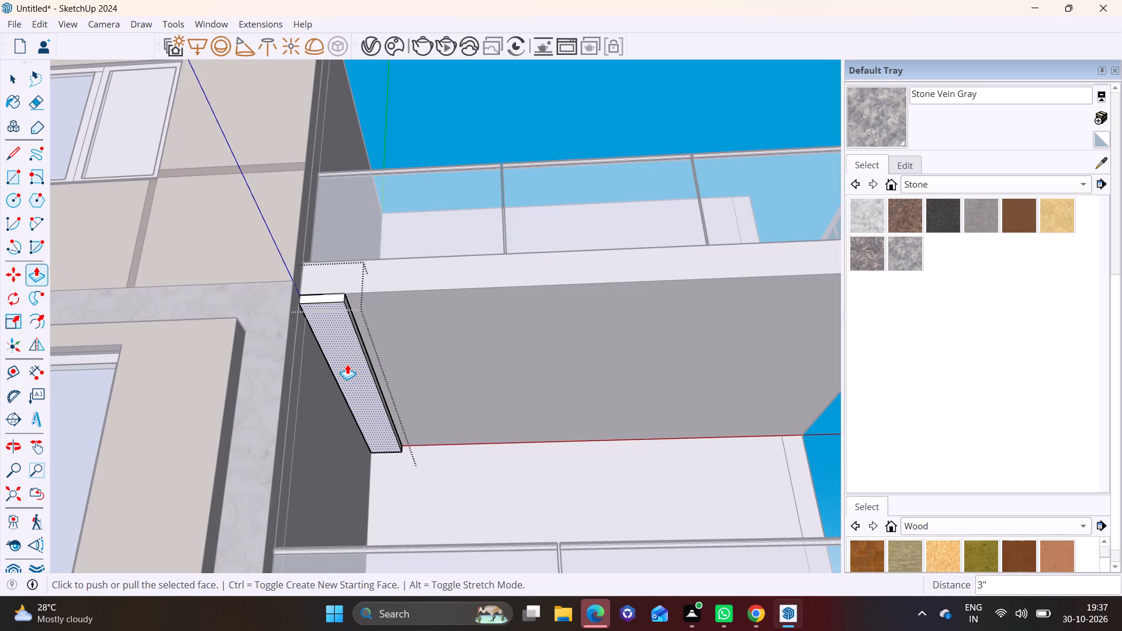
key(space)
click(447, 367)
middle_drag(451, 365, 519, 367)
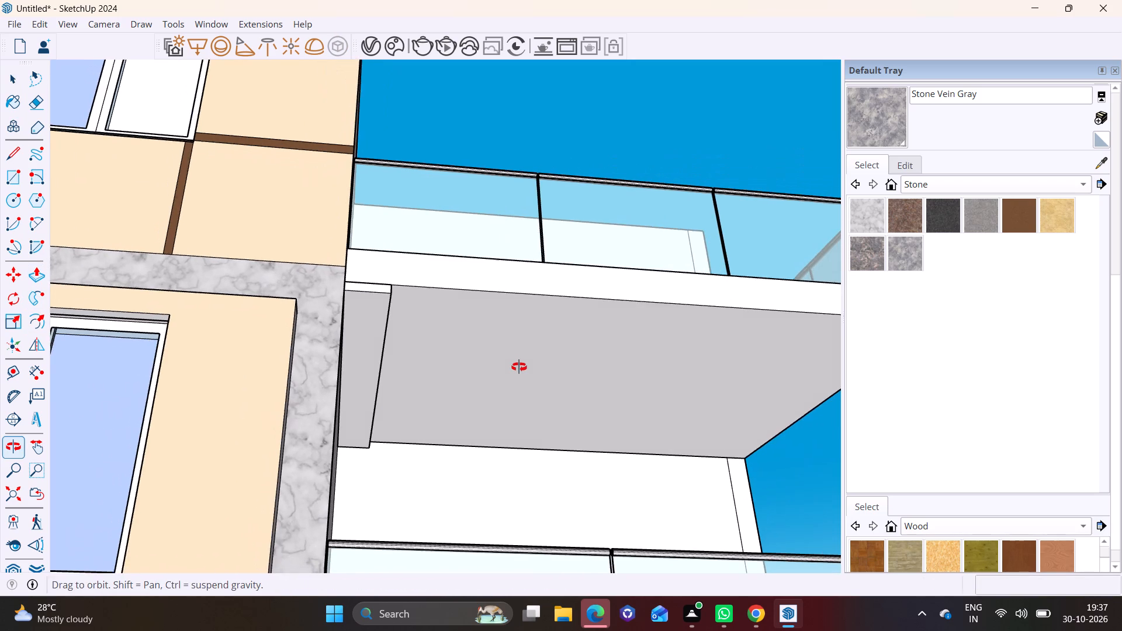
middle_drag(519, 367, 518, 391)
Copy the slat along the balcony's underside at about 1' 3 13/16" spacing and repeat the copy 15 times.
scroll(385, 394, up, 3)
scroll(356, 346, up, 1)
middle_drag(356, 345, 324, 346)
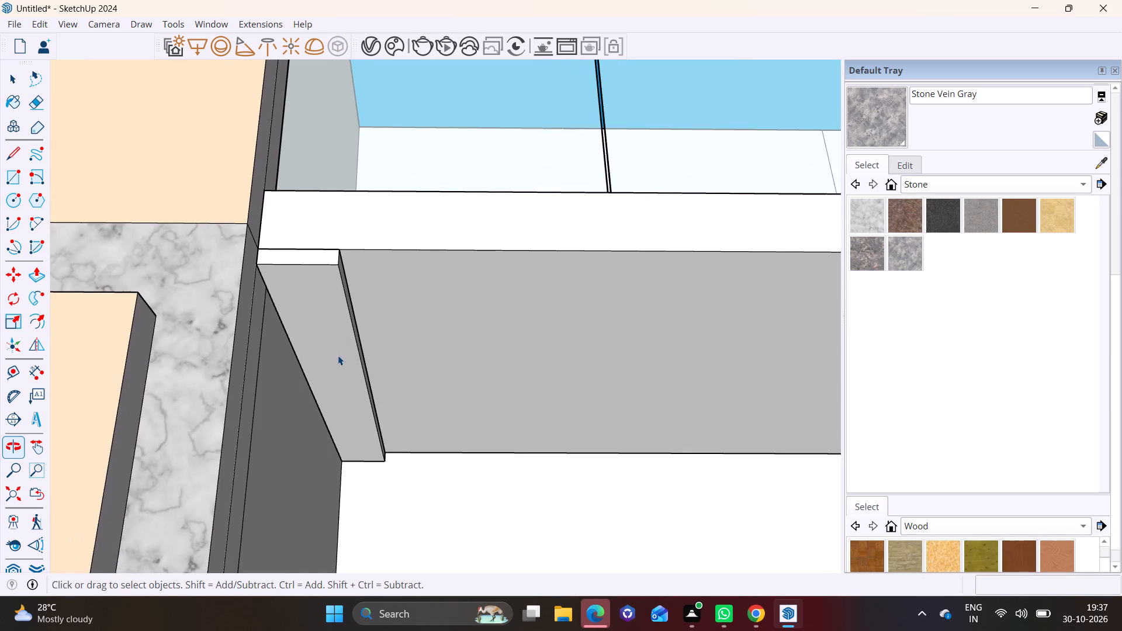
click(339, 355)
key(n)
key(m)
middle_drag(354, 368, 342, 395)
click(327, 287)
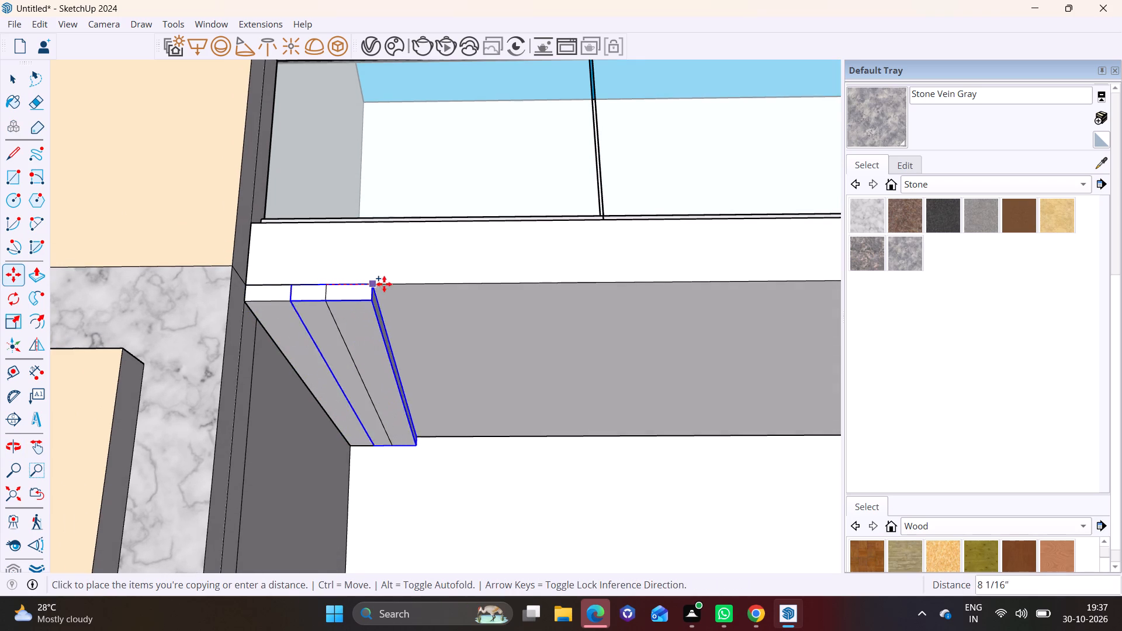
click(417, 284)
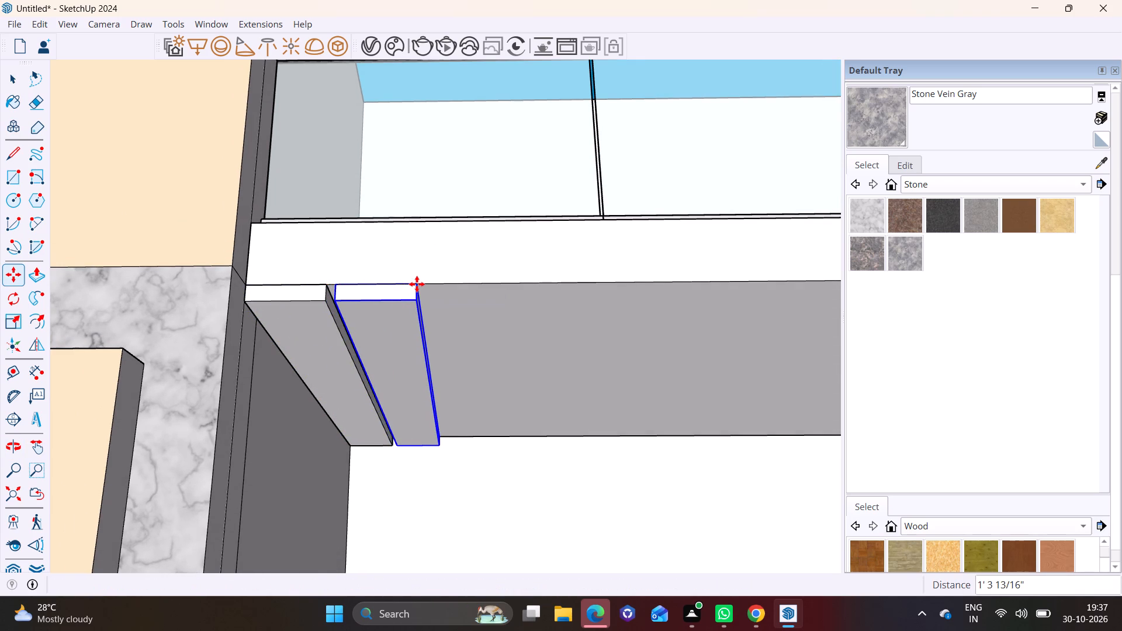
text(*15)
key(Return)
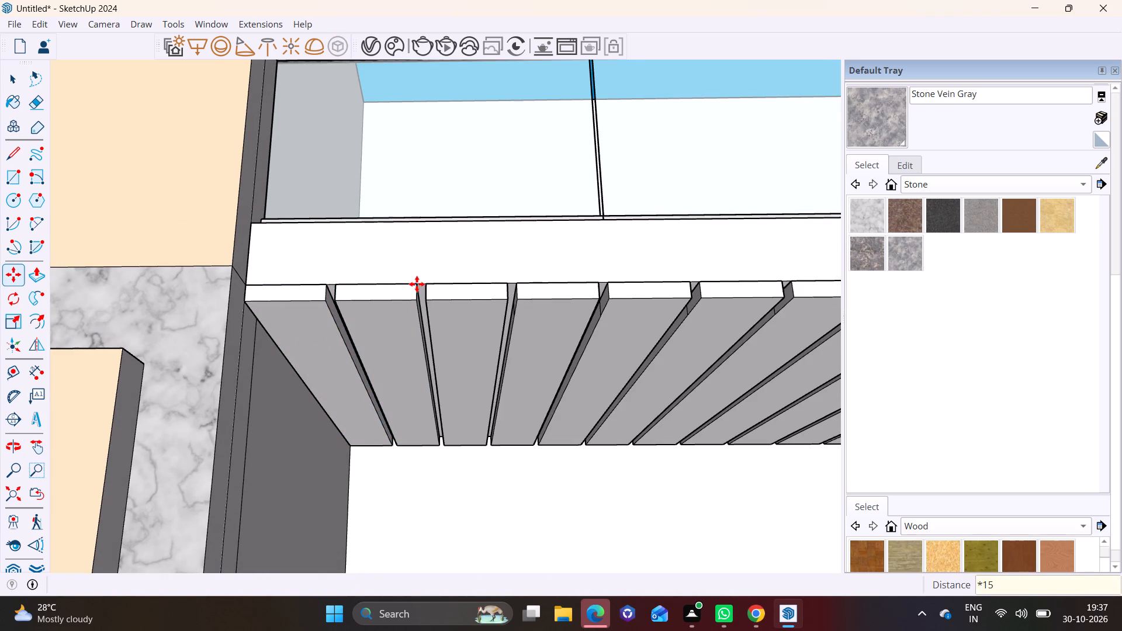
key(space)
scroll(623, 525, down, 11)
shift+middle_drag(667, 467, 286, 463)
scroll(508, 491, up, 3)
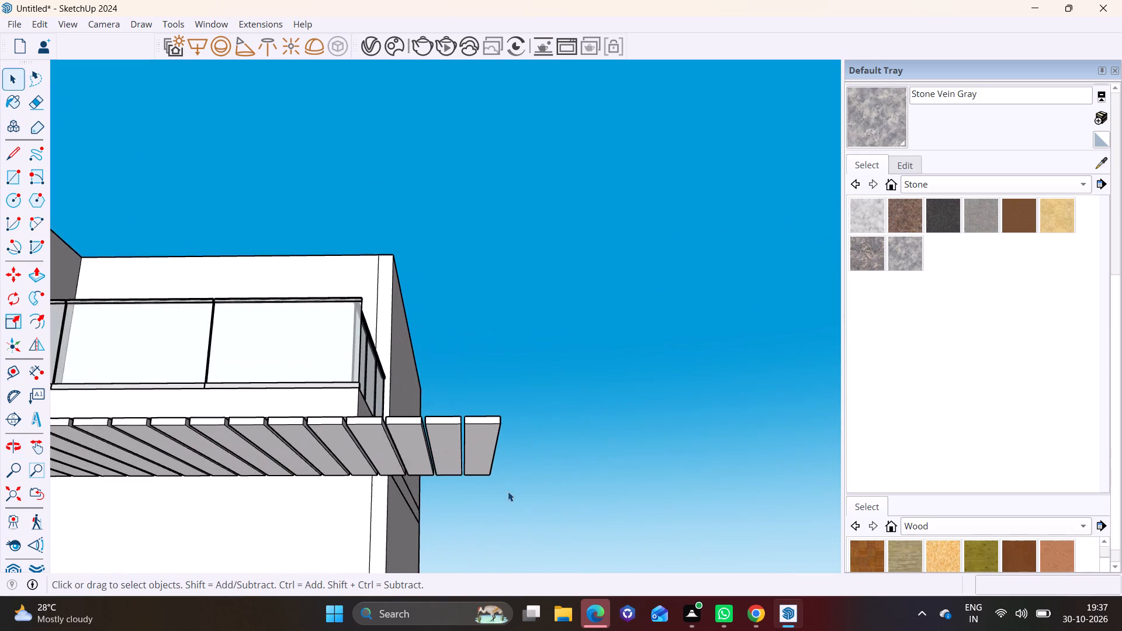
Delete the surplus slats that run past the outer end of the upper balcony's underside.
scroll(508, 491, up, 2)
click(346, 416)
key(BackSpace)
click(380, 415)
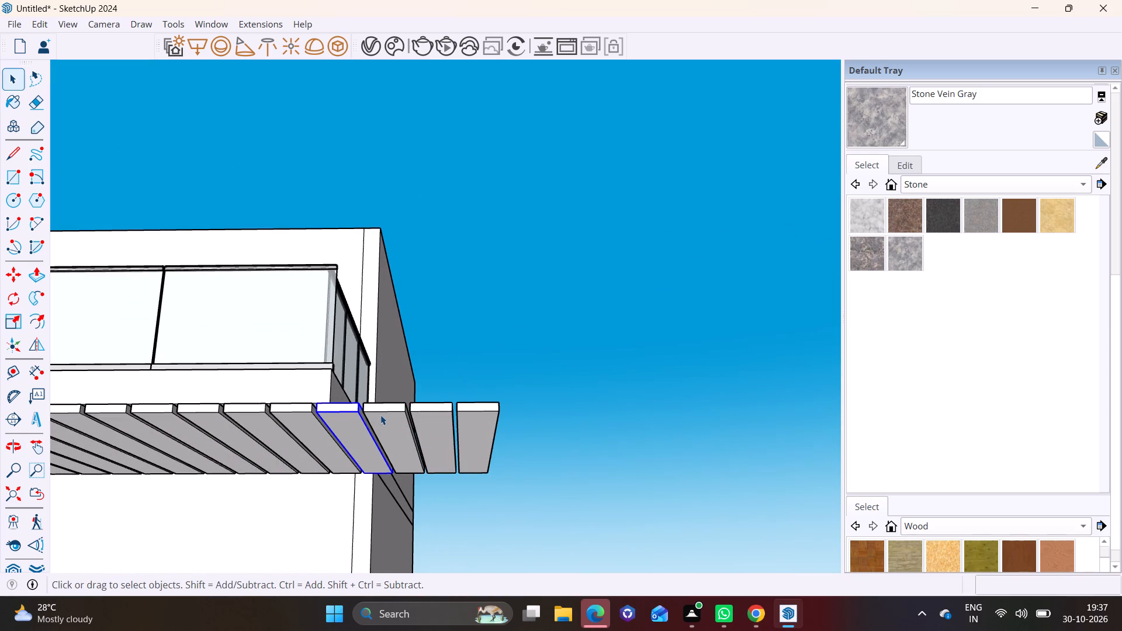
key(BackSpace)
key(Delete)
click(440, 414)
key(Delete)
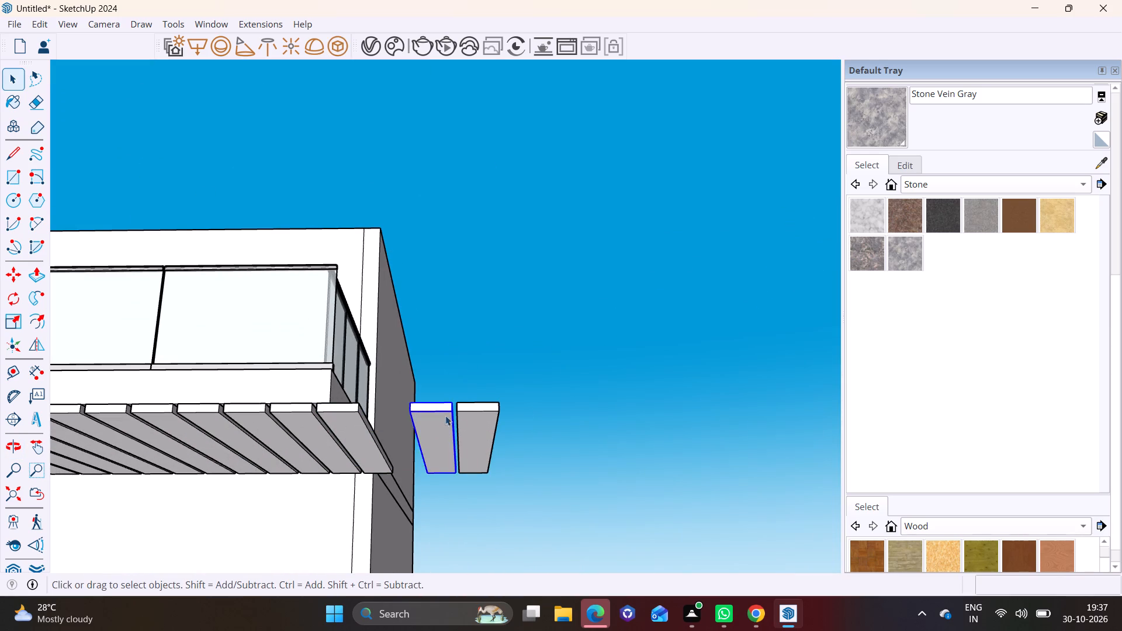
click(465, 421)
key(Delete)
click(358, 428)
key(Delete)
Examine the slatted balcony underside, the front facade and the base of the house from several angles.
scroll(397, 434, down, 1)
middle_drag(388, 450, 364, 494)
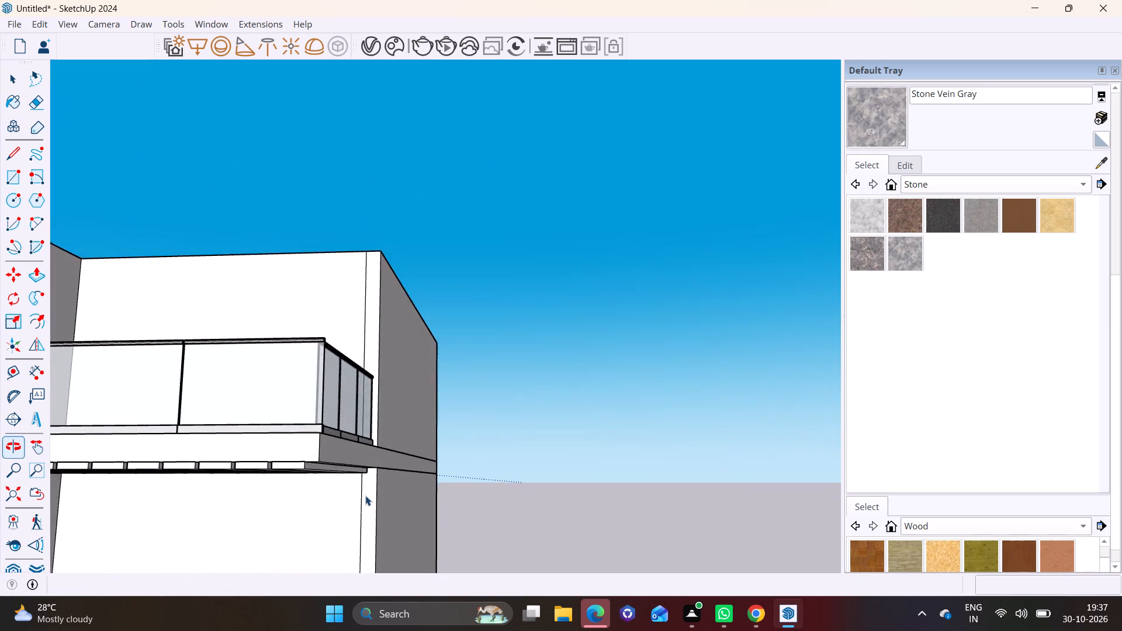
scroll(365, 495, down, 6)
middle_drag(329, 483, 369, 480)
scroll(275, 500, down, 3)
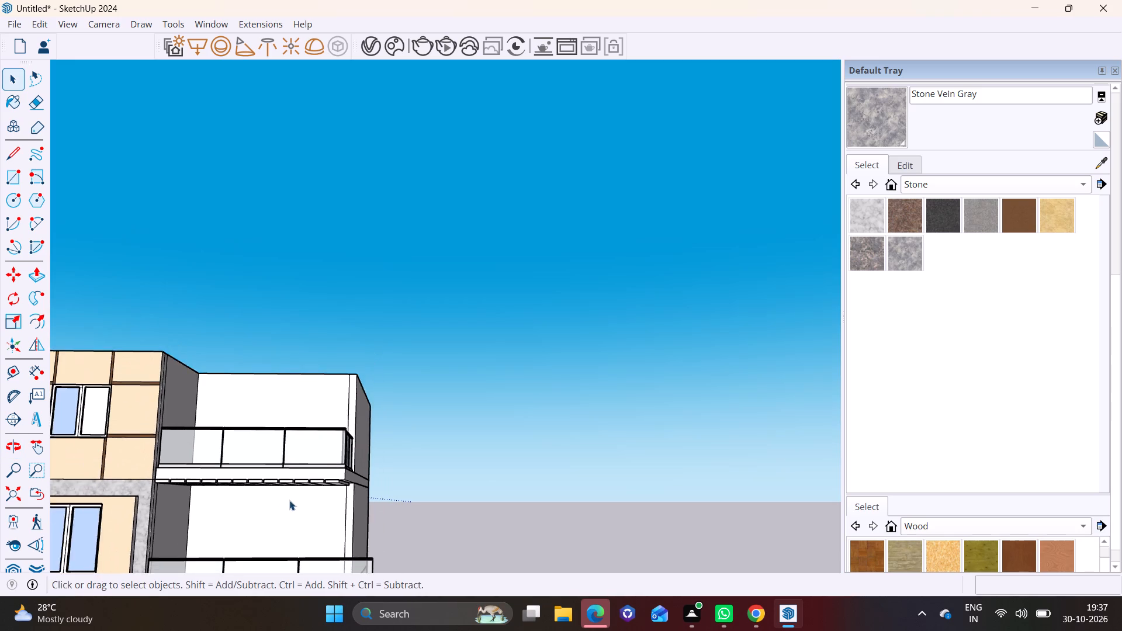
scroll(290, 490, up, 5)
shift+middle_drag(290, 486, 498, 429)
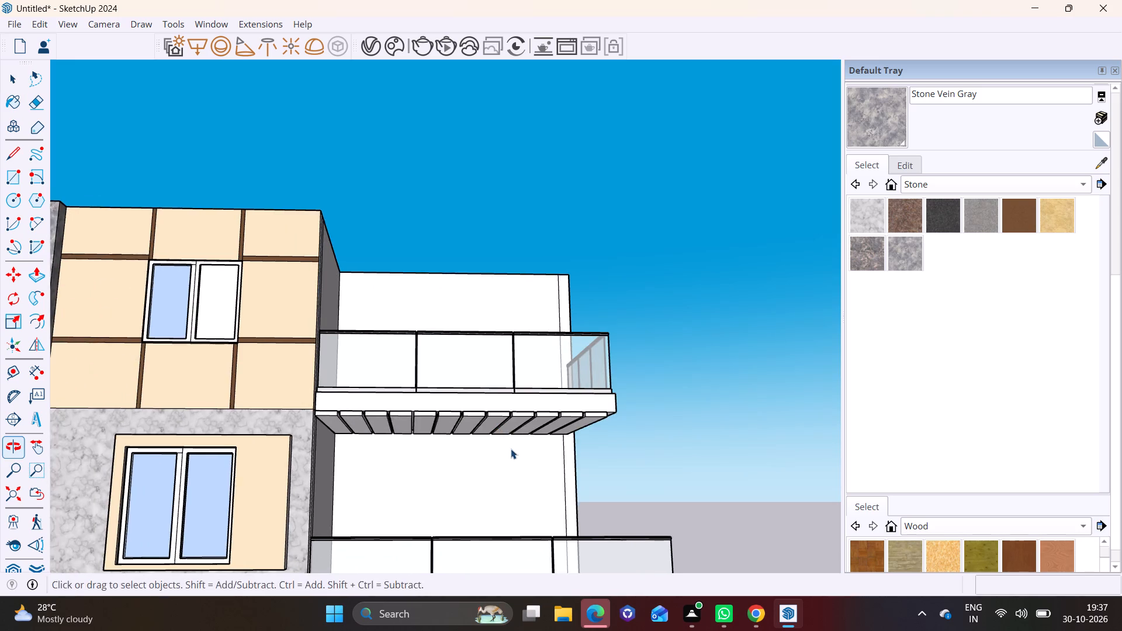
middle_drag(511, 449, 486, 385)
scroll(473, 404, up, 4)
shift+middle_drag(528, 414, 512, 327)
scroll(453, 395, down, 5)
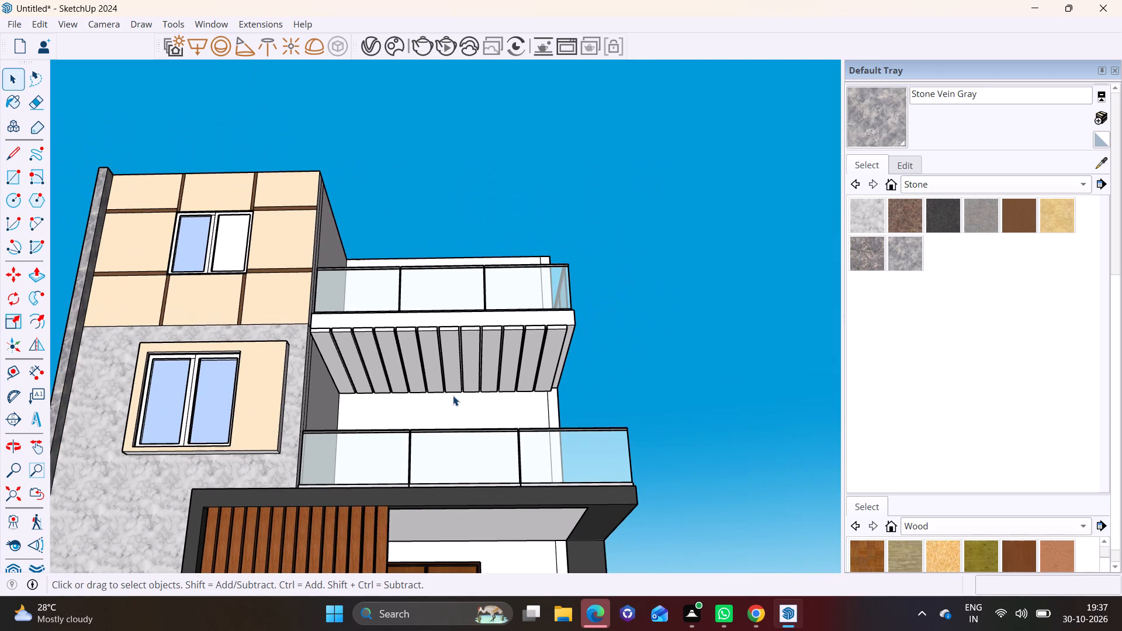
middle_drag(452, 377, 423, 479)
scroll(423, 483, down, 2)
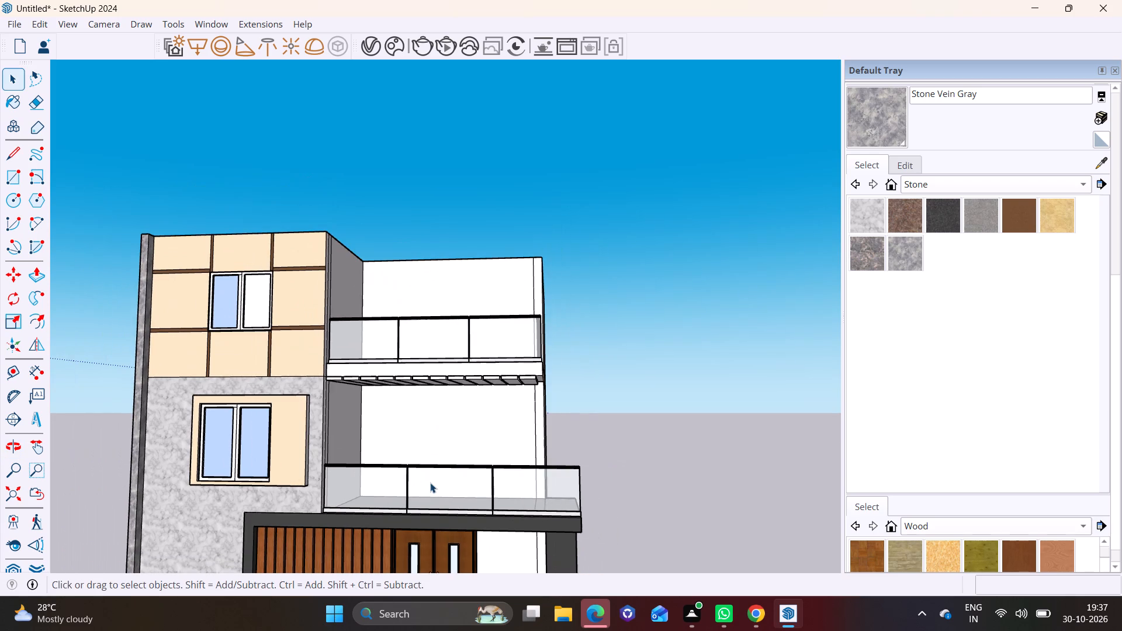
shift+middle_drag(430, 483, 439, 301)
scroll(487, 382, down, 2)
middle_drag(462, 408, 425, 438)
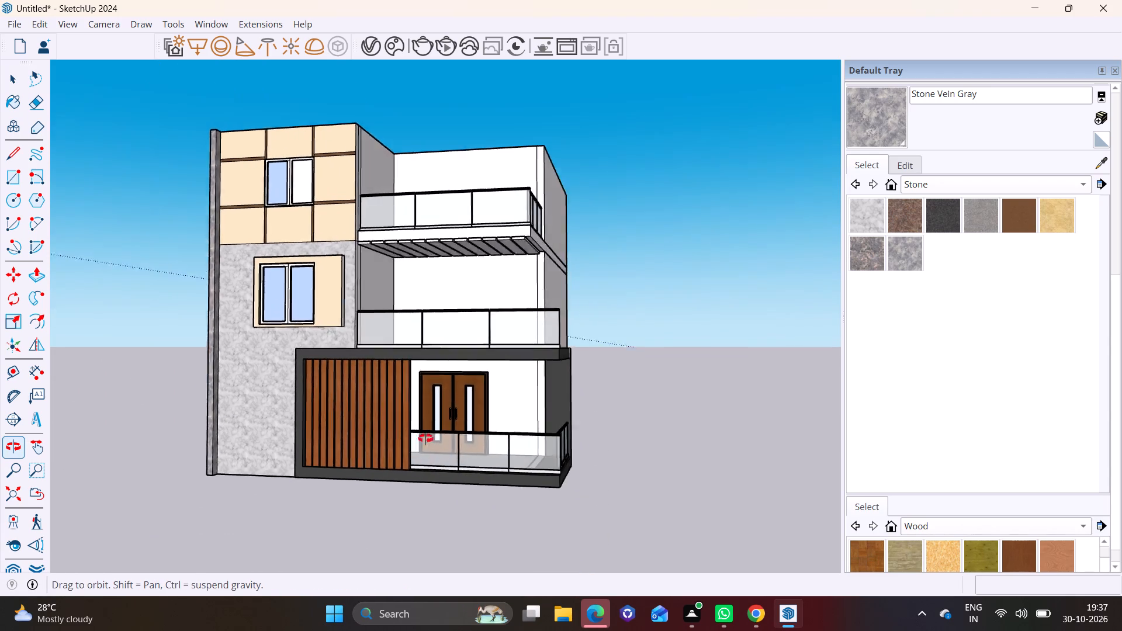
middle_drag(425, 438, 235, 497)
scroll(378, 396, up, 3)
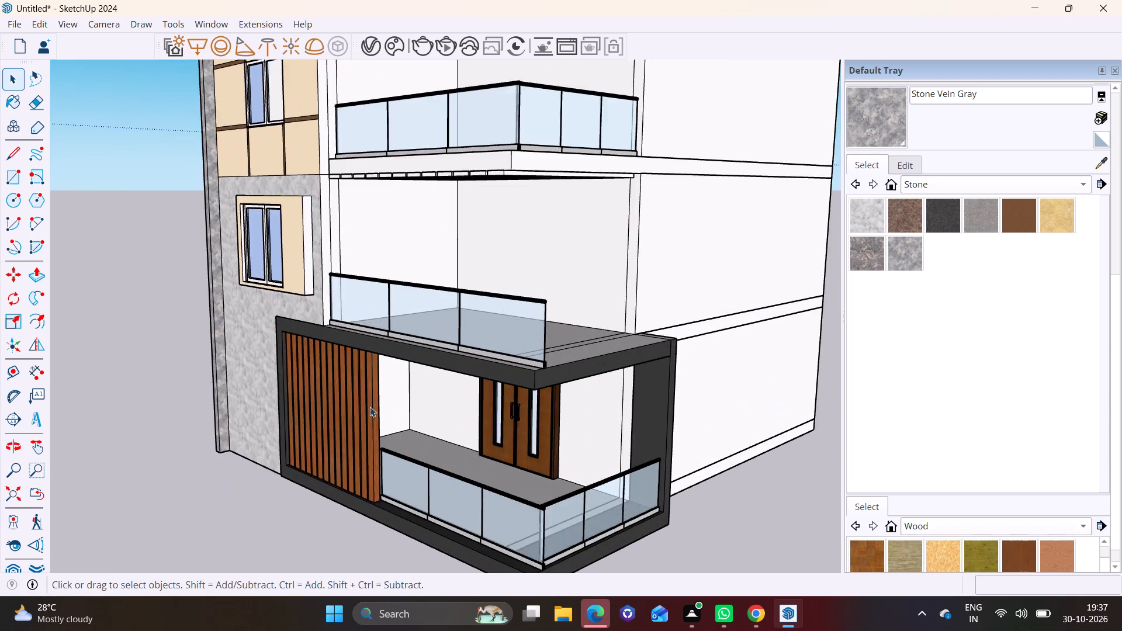
scroll(370, 407, up, 3)
middle_drag(323, 469, 611, 175)
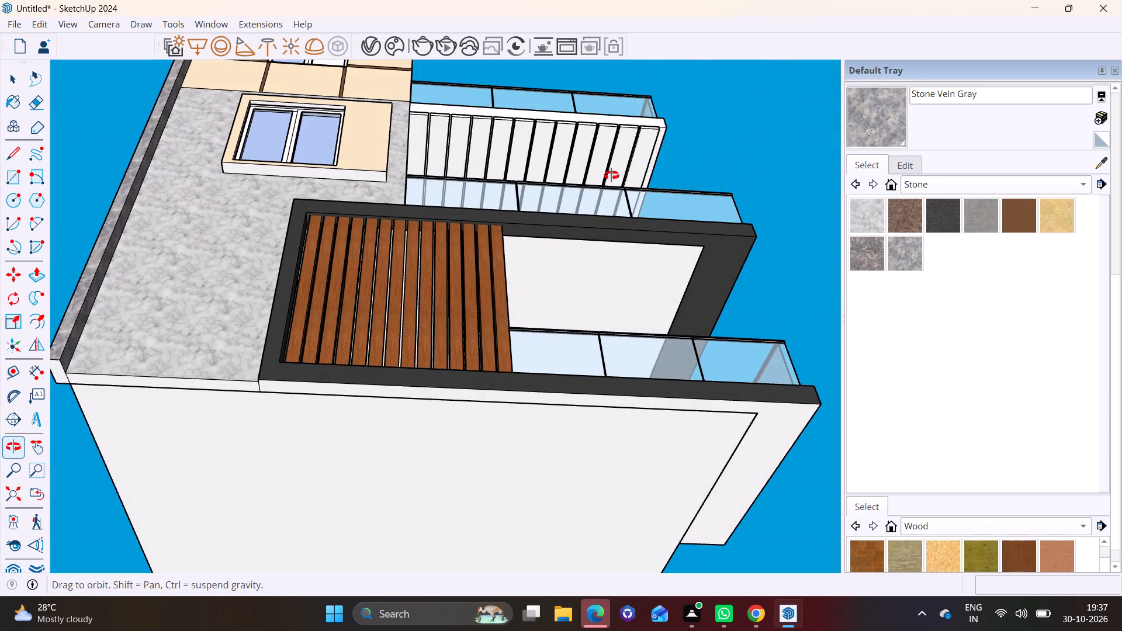
middle_drag(611, 175, 458, 471)
Inside the base slab's group, Push/Pull its bottom face downward to form a plinth beneath the house.
scroll(450, 448, down, 1)
middle_drag(451, 440, 469, 295)
click(500, 346)
triple_click(486, 349)
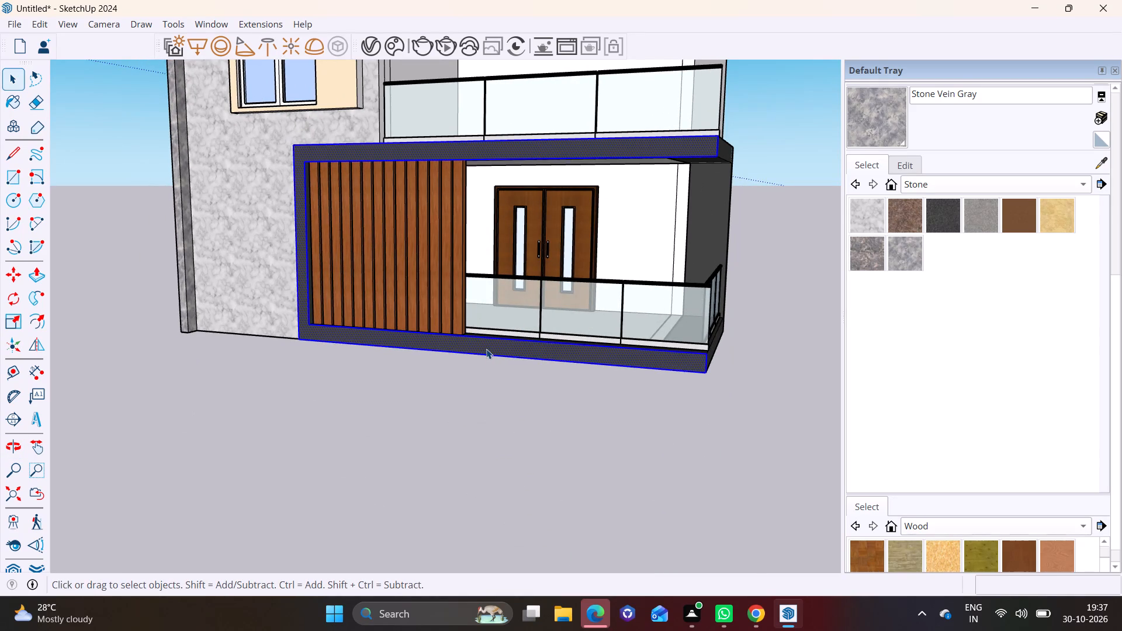
click(333, 386)
middle_drag(382, 363, 403, 167)
click(450, 334)
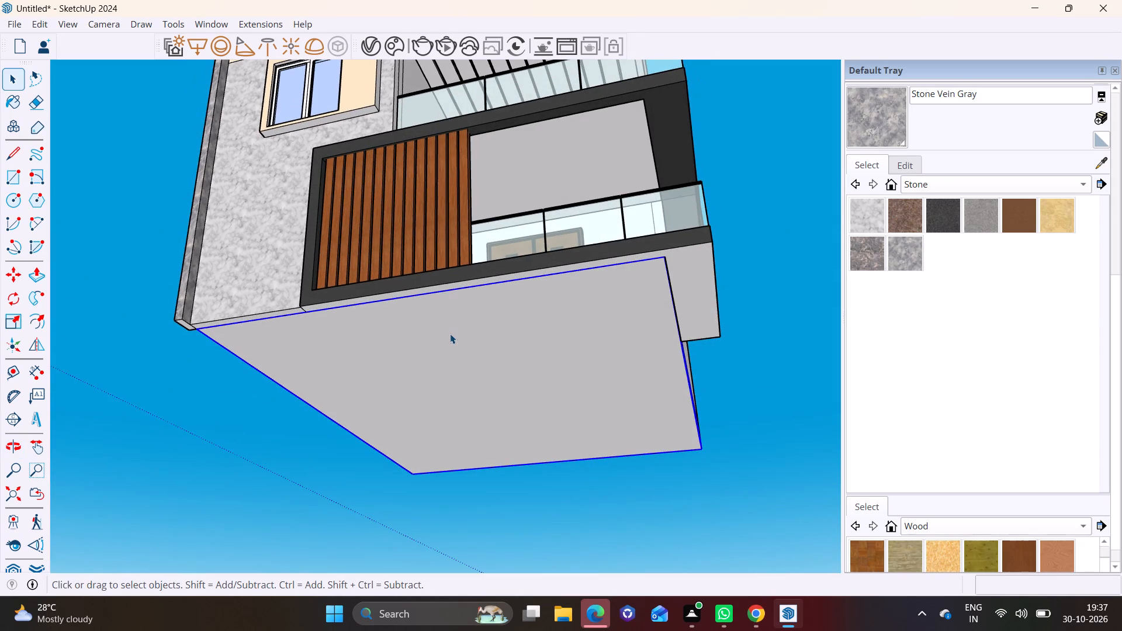
triple_click(371, 355)
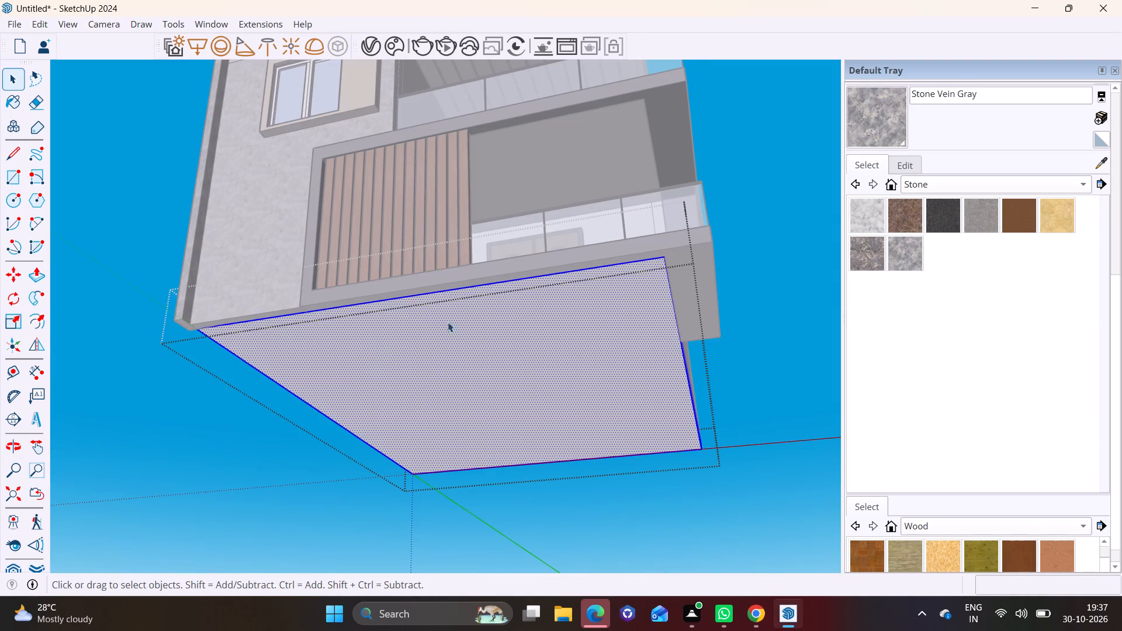
click(40, 273)
click(356, 334)
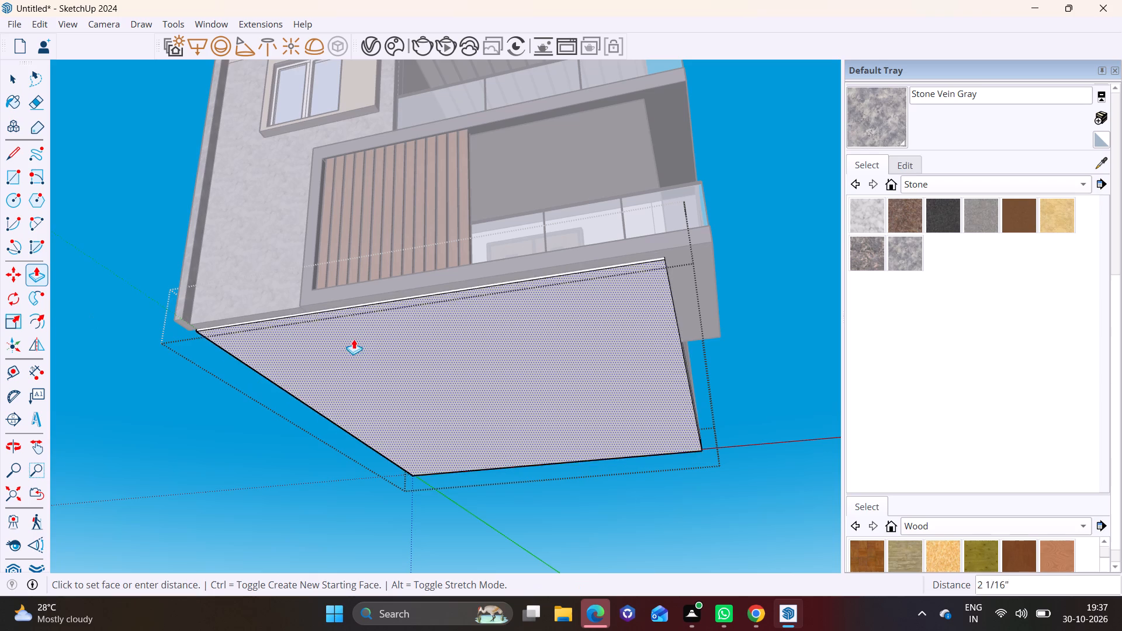
click(352, 355)
middle_drag(452, 303, 425, 418)
key(space)
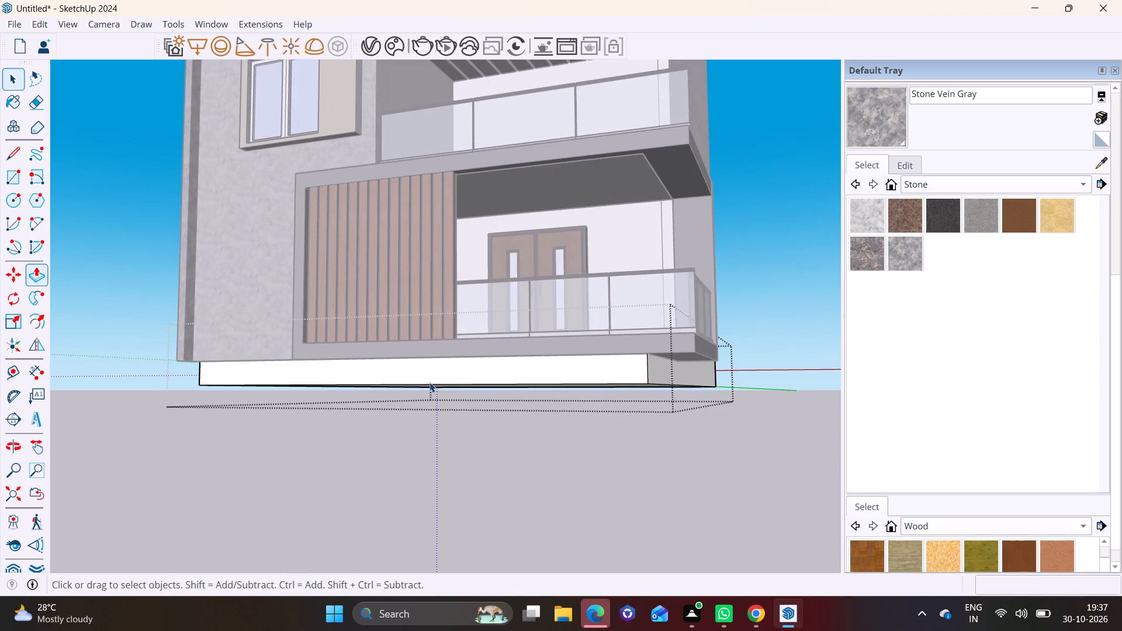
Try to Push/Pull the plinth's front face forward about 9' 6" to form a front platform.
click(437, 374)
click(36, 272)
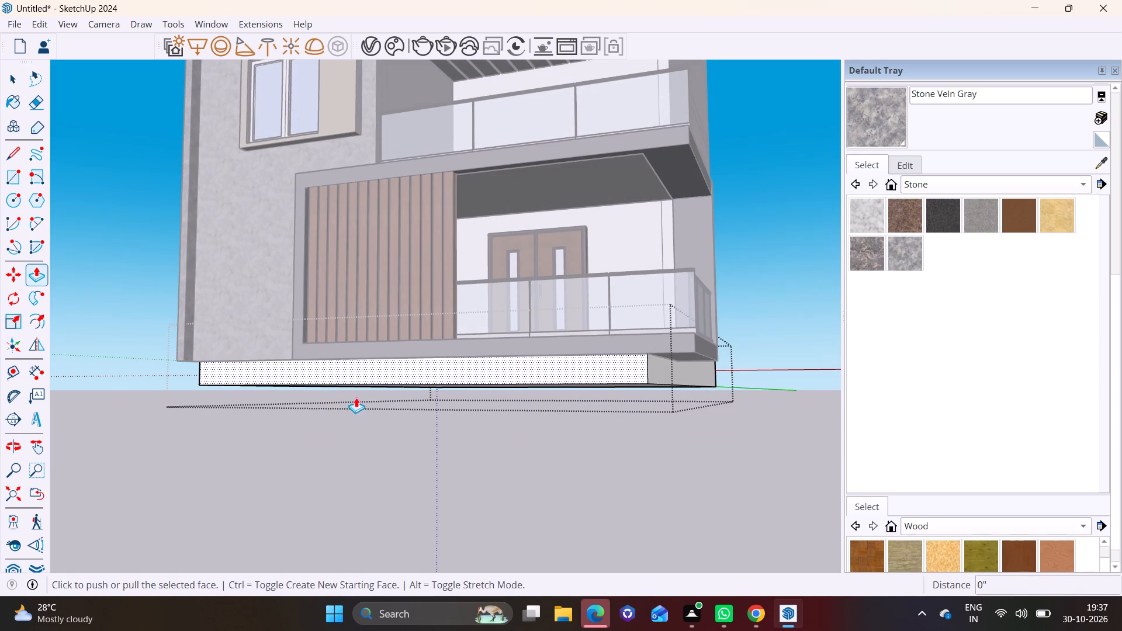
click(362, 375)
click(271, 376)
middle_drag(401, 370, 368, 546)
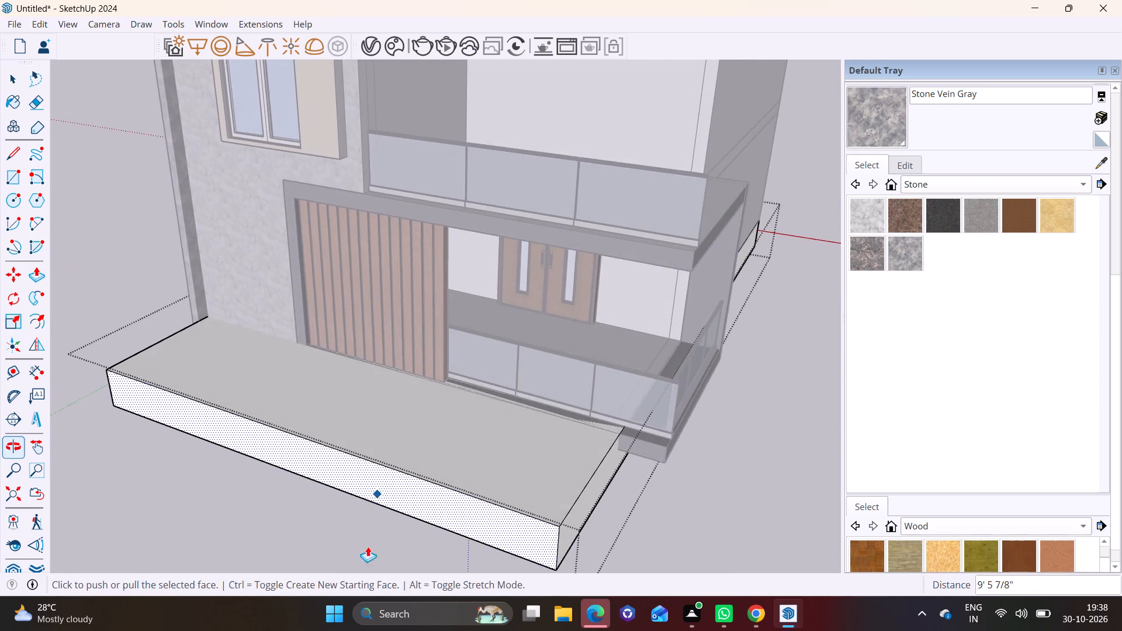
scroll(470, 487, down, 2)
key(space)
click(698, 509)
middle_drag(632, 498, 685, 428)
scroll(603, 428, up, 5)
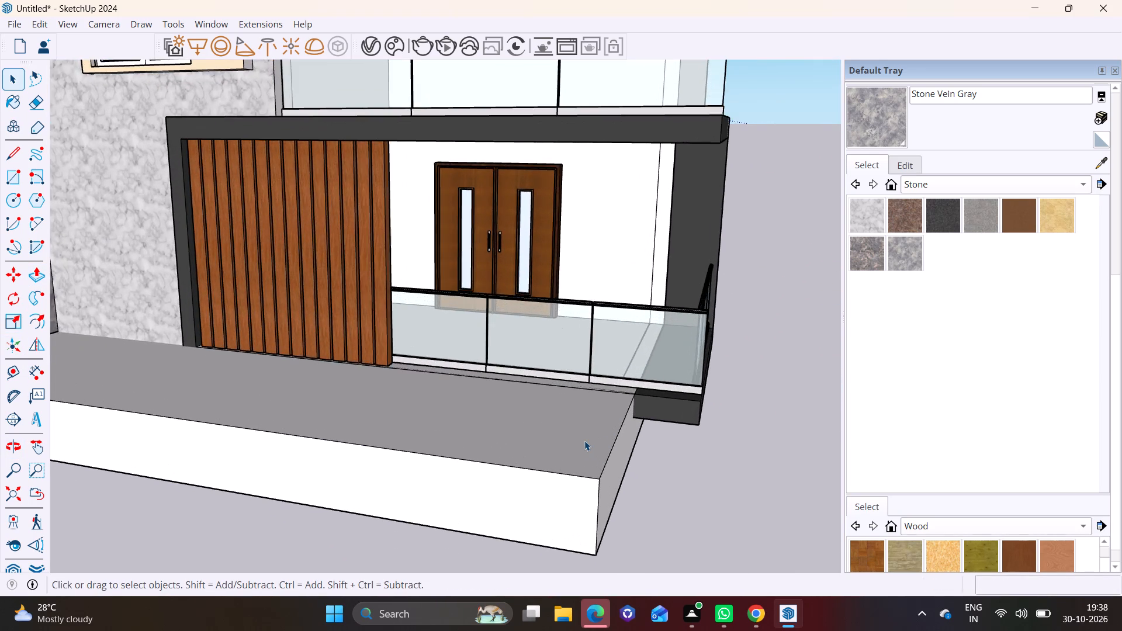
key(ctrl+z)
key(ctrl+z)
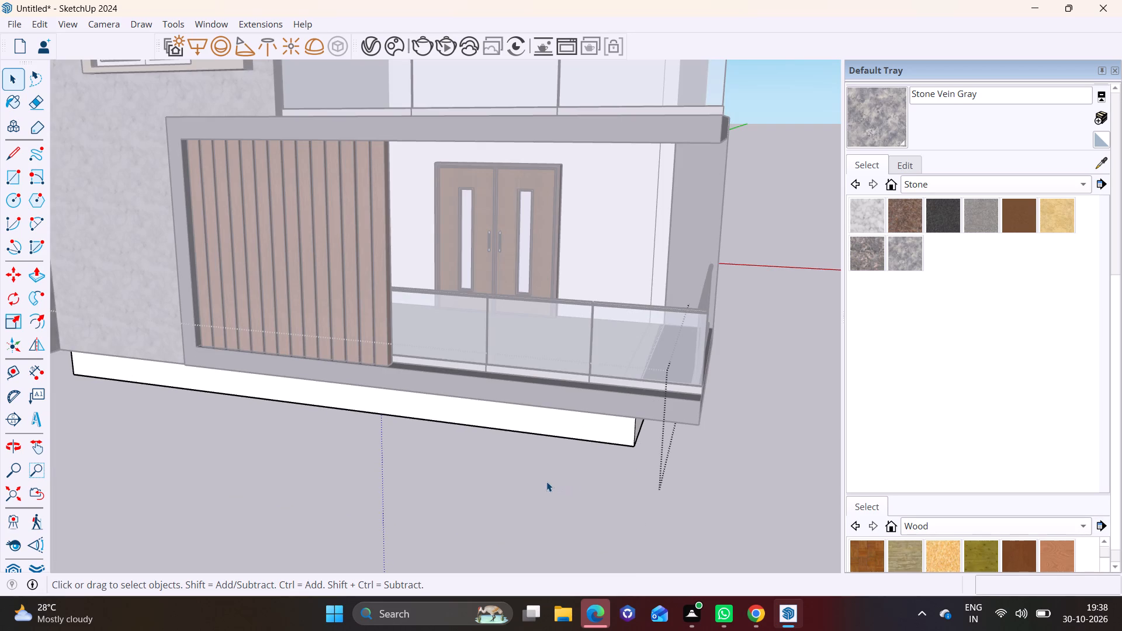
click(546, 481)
Draw a 30' wide rectangle on the plinth's front face, stopping slightly below its top edge.
middle_drag(550, 460, 607, 287)
scroll(516, 326, up, 2)
shift+middle_drag(508, 330, 652, 301)
scroll(503, 348, down, 3)
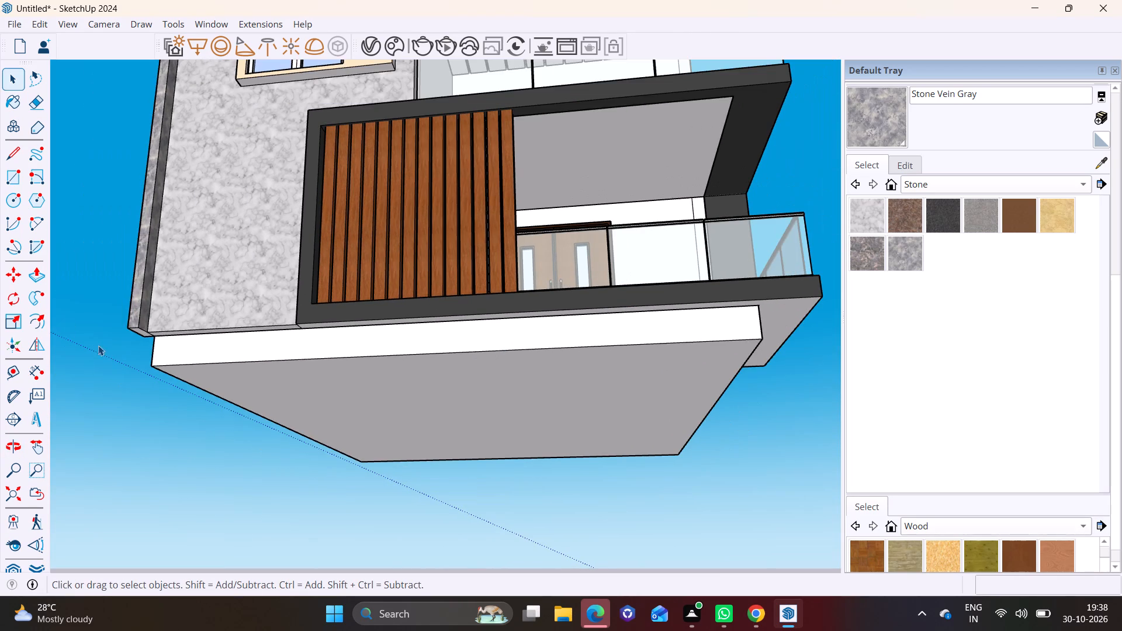
click(17, 170)
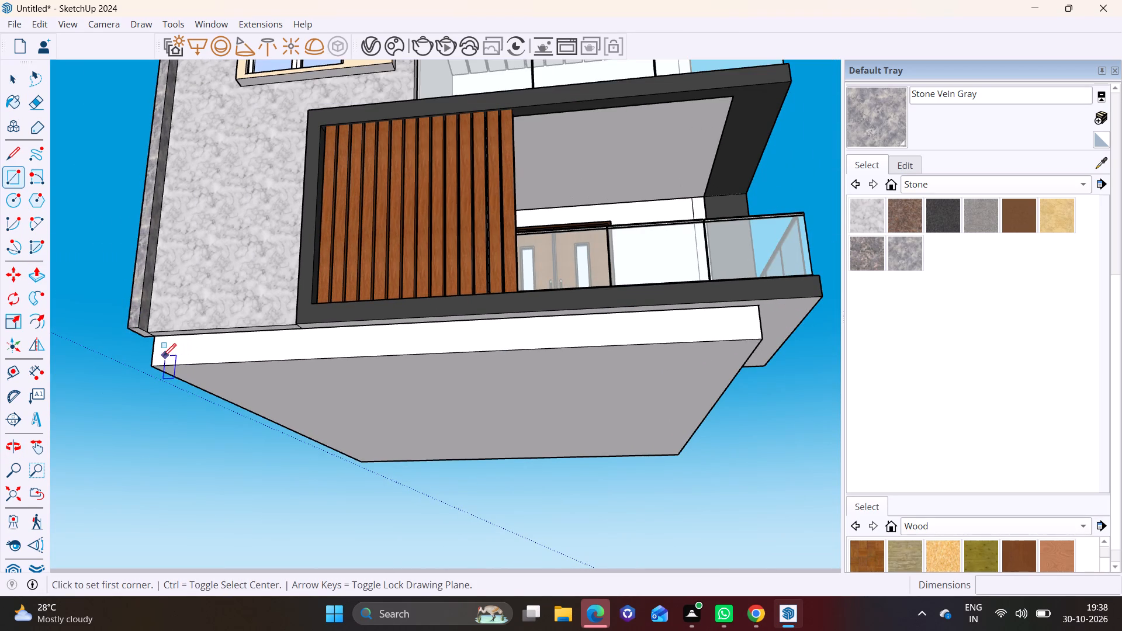
click(155, 364)
middle_drag(666, 330, 528, 376)
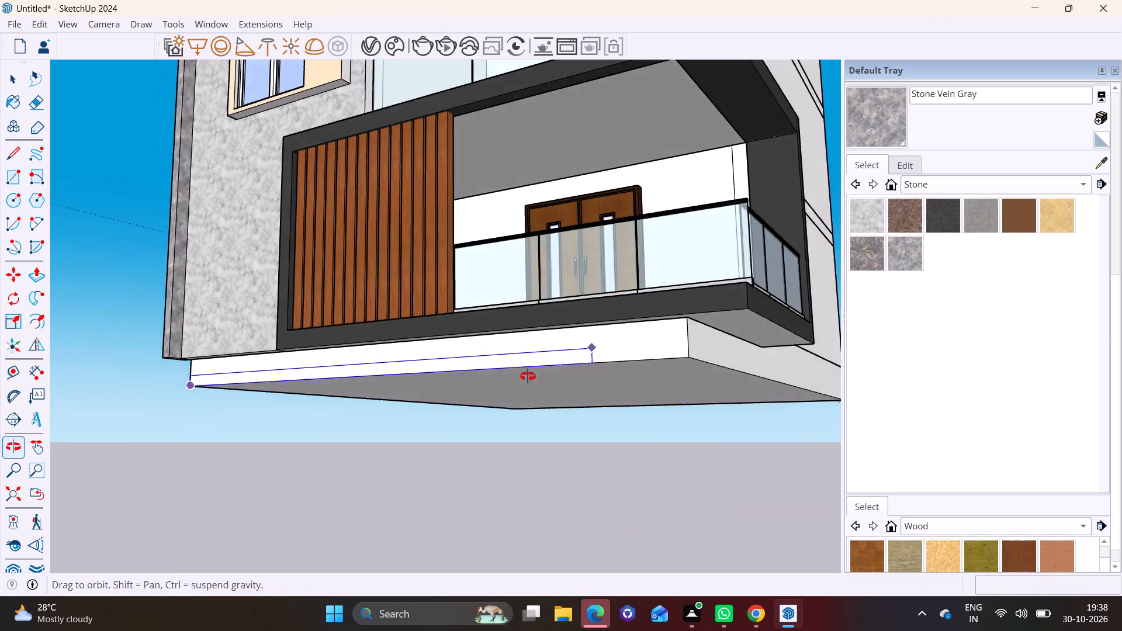
middle_drag(528, 376, 430, 440)
scroll(507, 420, up, 2)
middle_drag(564, 420, 608, 390)
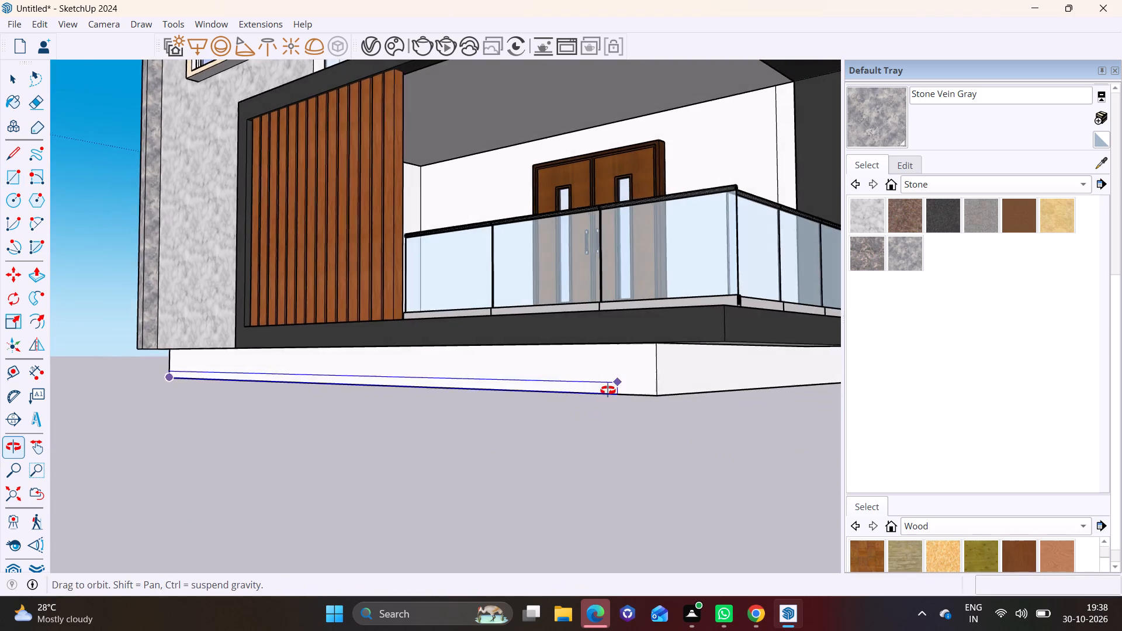
middle_drag(608, 390, 611, 390)
scroll(628, 384, up, 3)
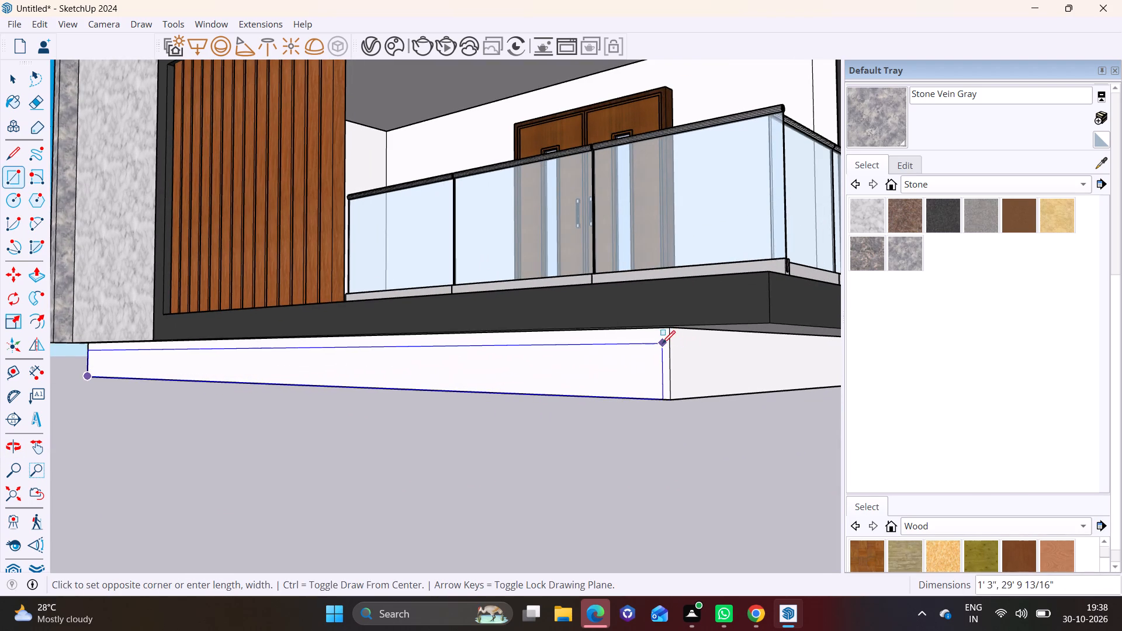
scroll(669, 334, up, 7)
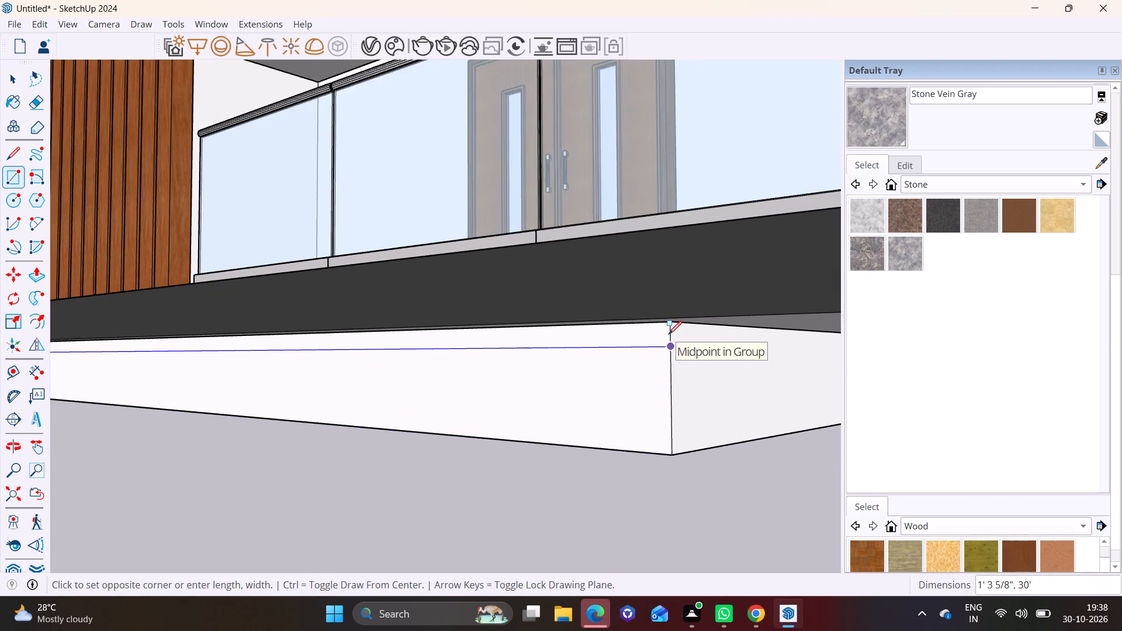
scroll(669, 334, up, 2)
click(668, 330)
key(space)
Push/Pull the new rectangle forward from the plinth to form a low platform along the front of the house.
click(496, 393)
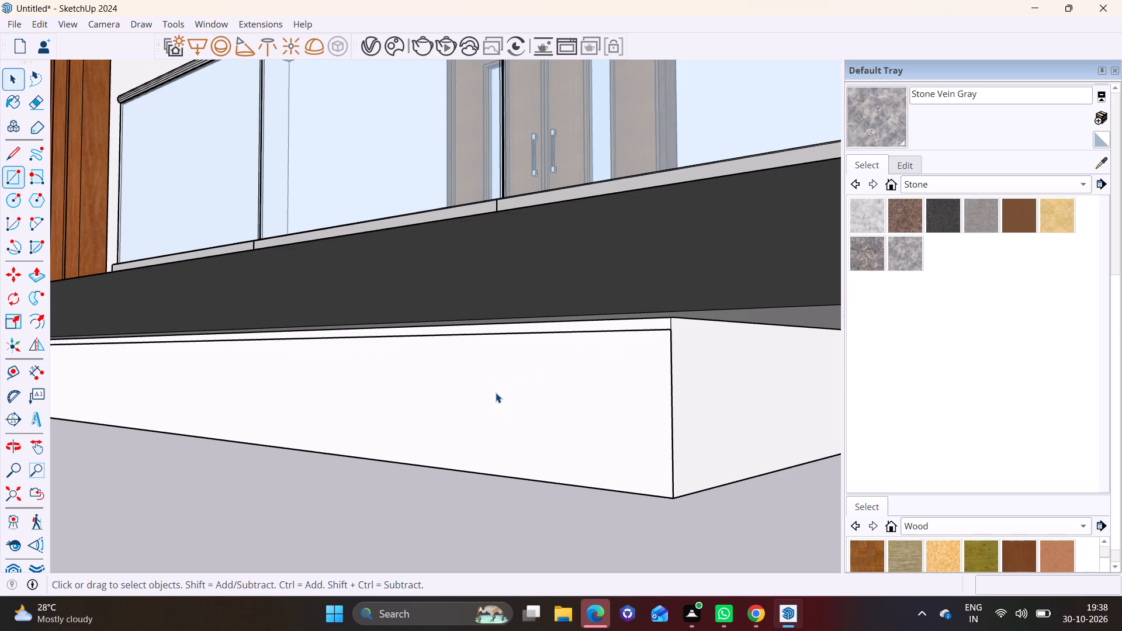
double_click(451, 397)
click(37, 271)
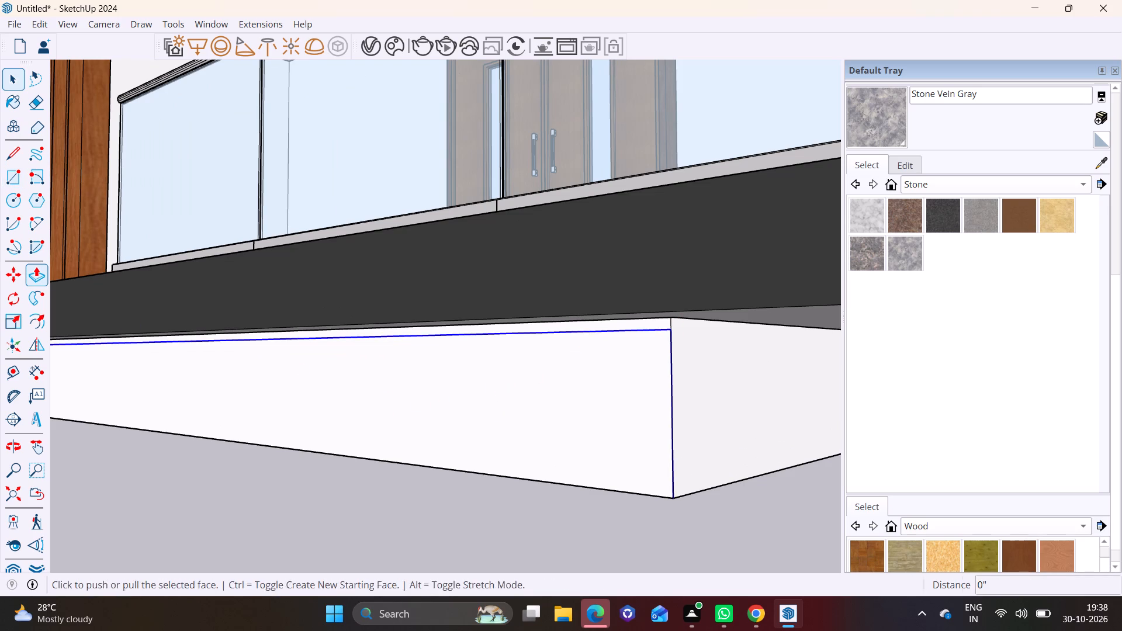
click(418, 398)
scroll(331, 427, down, 8)
middle_click(331, 427)
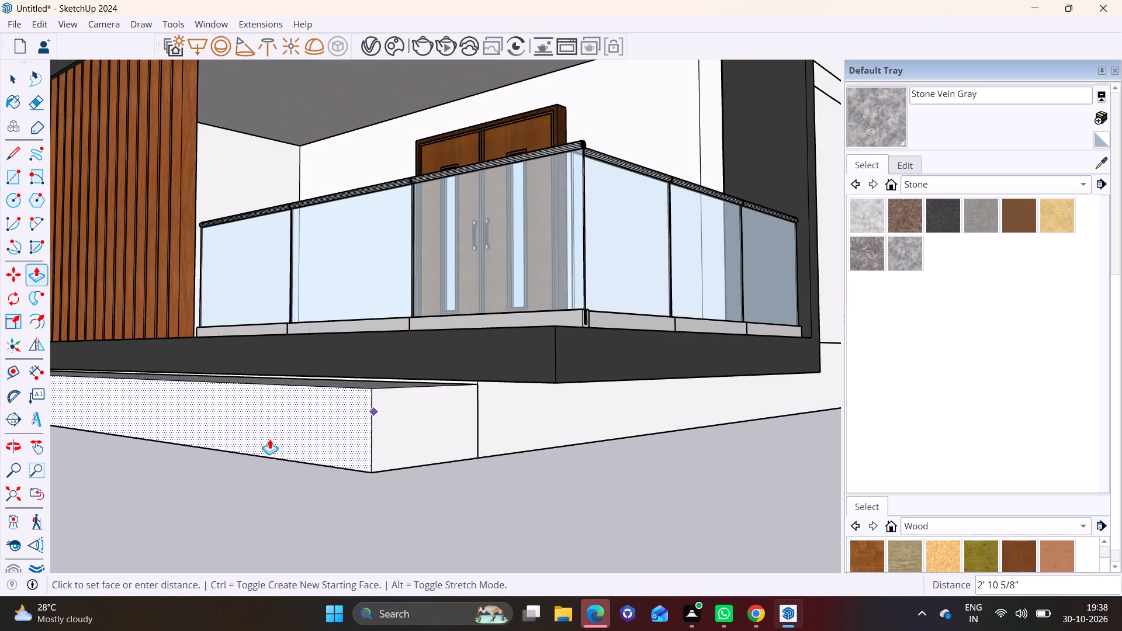
middle_drag(275, 441, 283, 535)
scroll(282, 529, down, 7)
shift+middle_drag(286, 519, 295, 435)
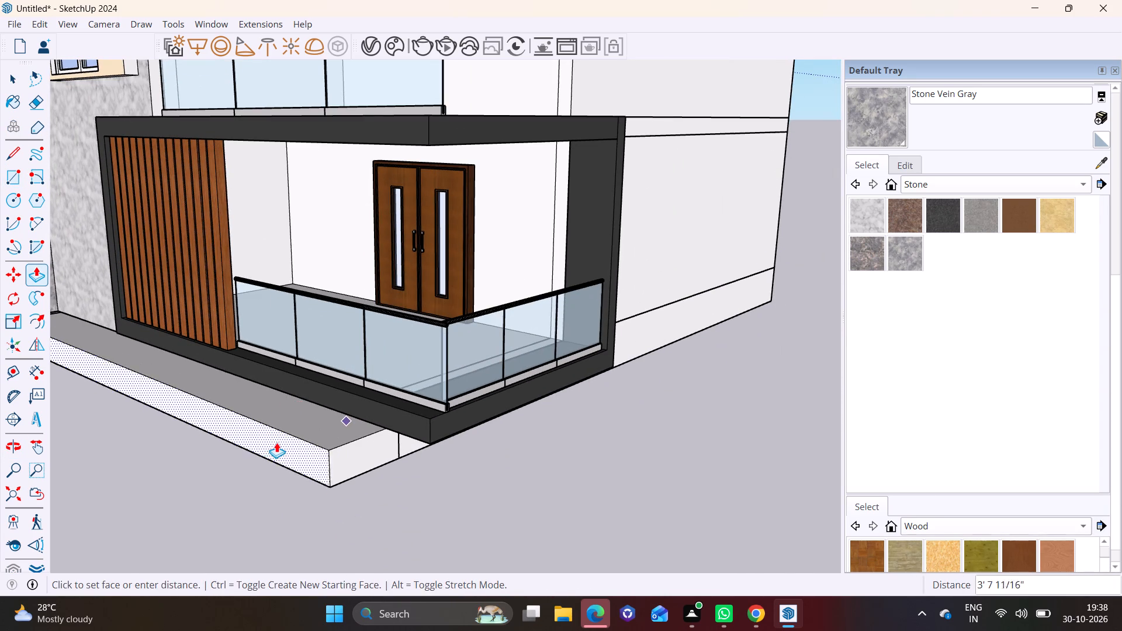
click(253, 451)
key(space)
click(394, 509)
Paint the entrance wall around the wooden double doors with the Sandstone material.
scroll(348, 441, down, 3)
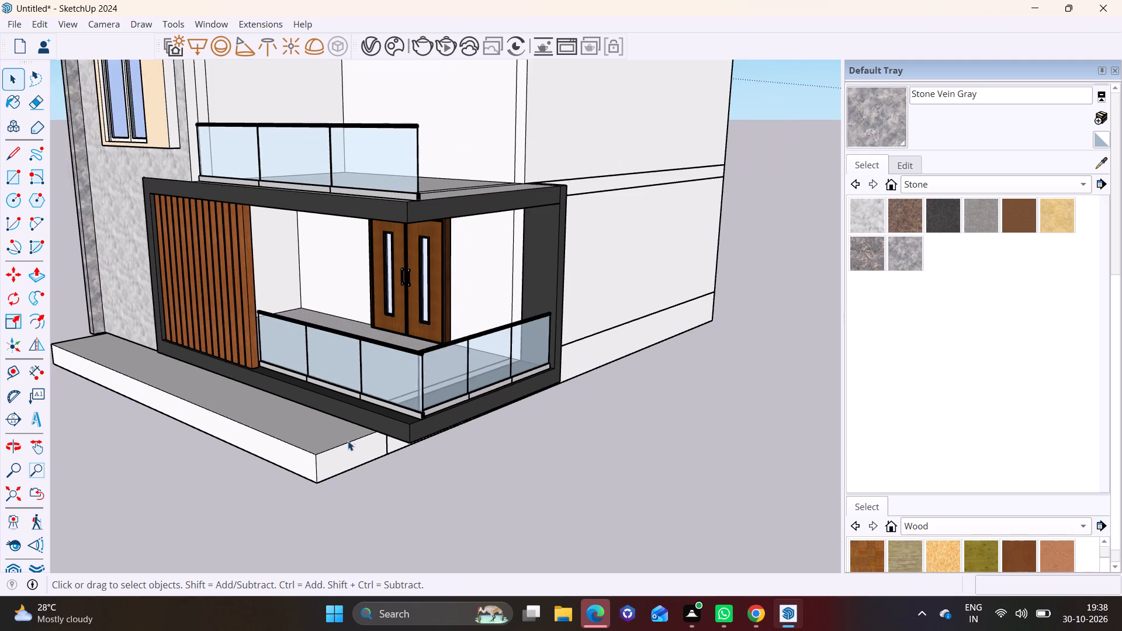
shift+middle_drag(348, 441, 373, 569)
middle_drag(403, 504, 467, 404)
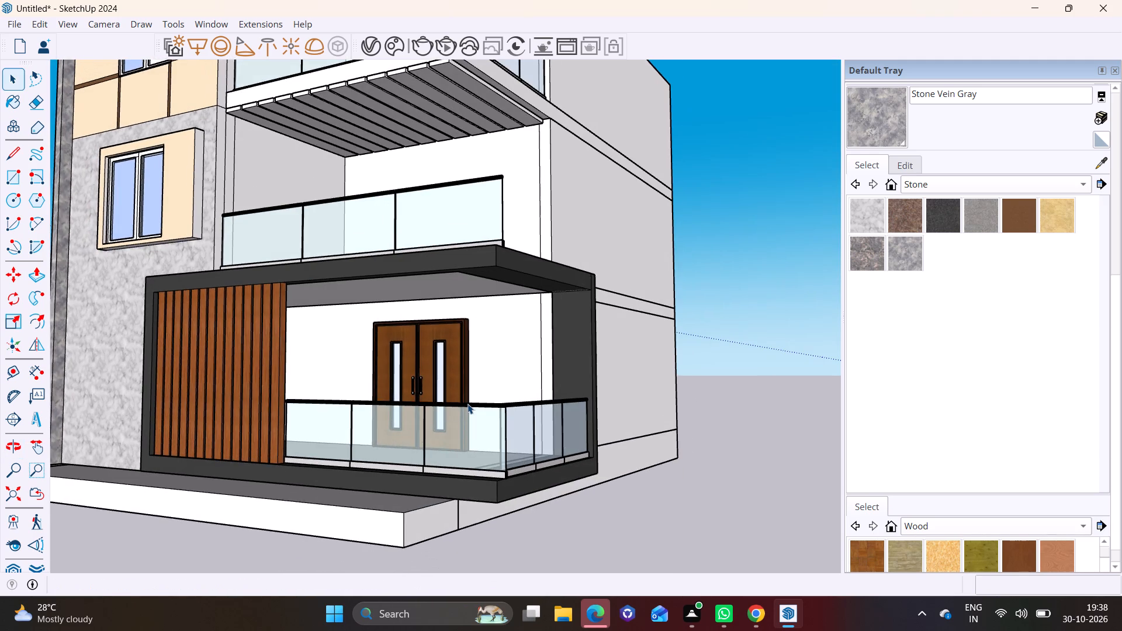
scroll(467, 404, up, 4)
click(1022, 212)
click(570, 330)
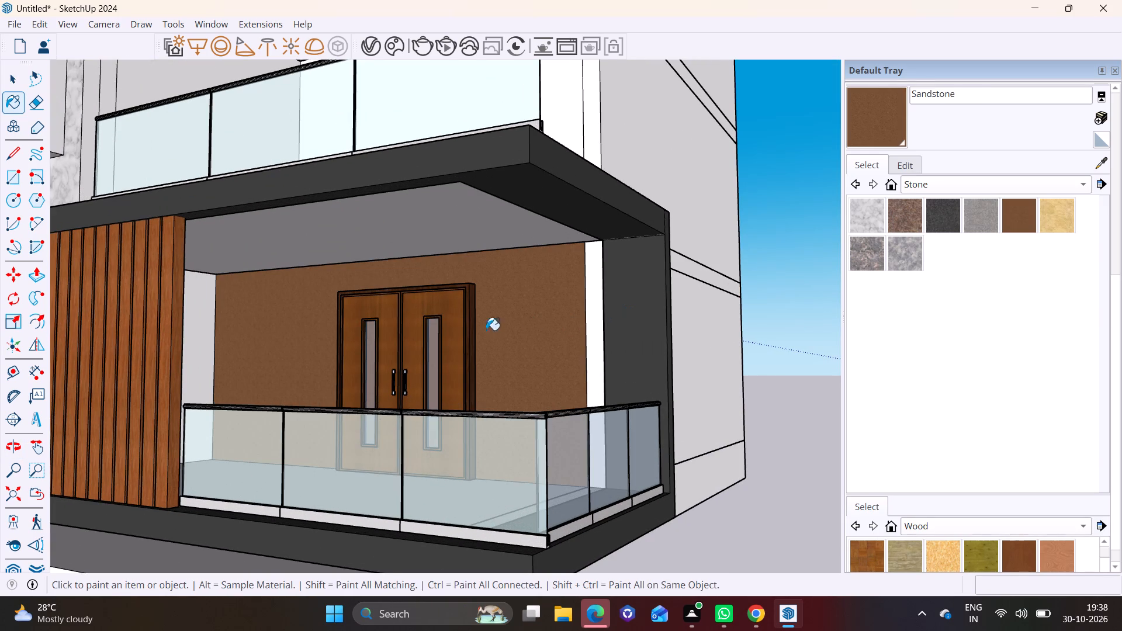
Paint all the slats on the underside of the top balcony with the Sandstone material.
scroll(417, 338, down, 1)
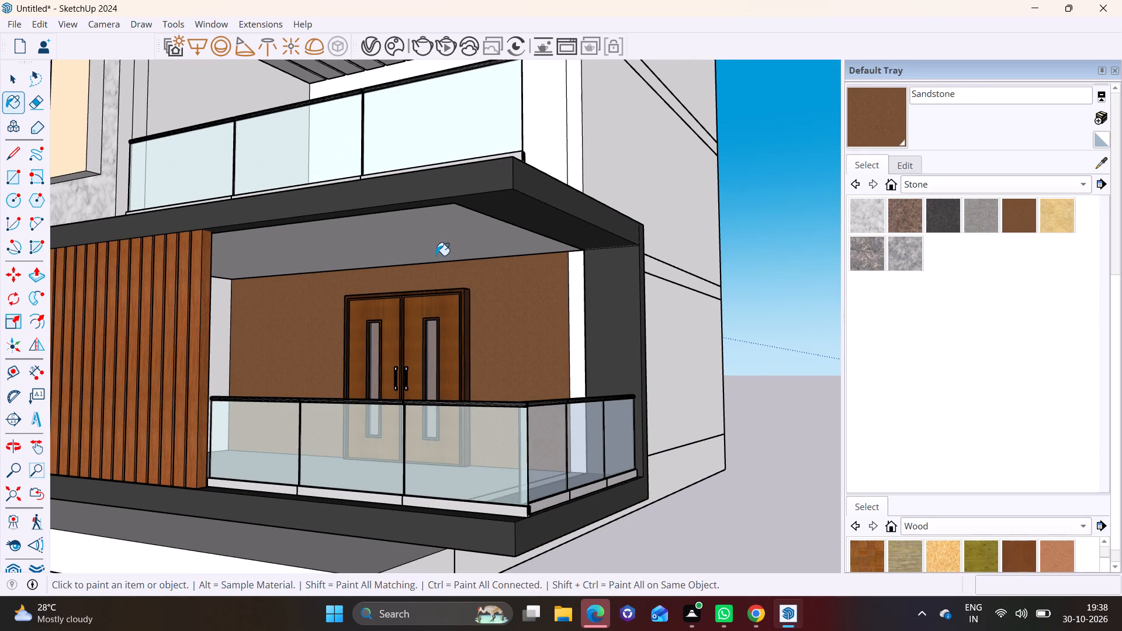
scroll(439, 255, down, 2)
middle_drag(431, 242, 450, 394)
shift+scroll(450, 394, down, 1)
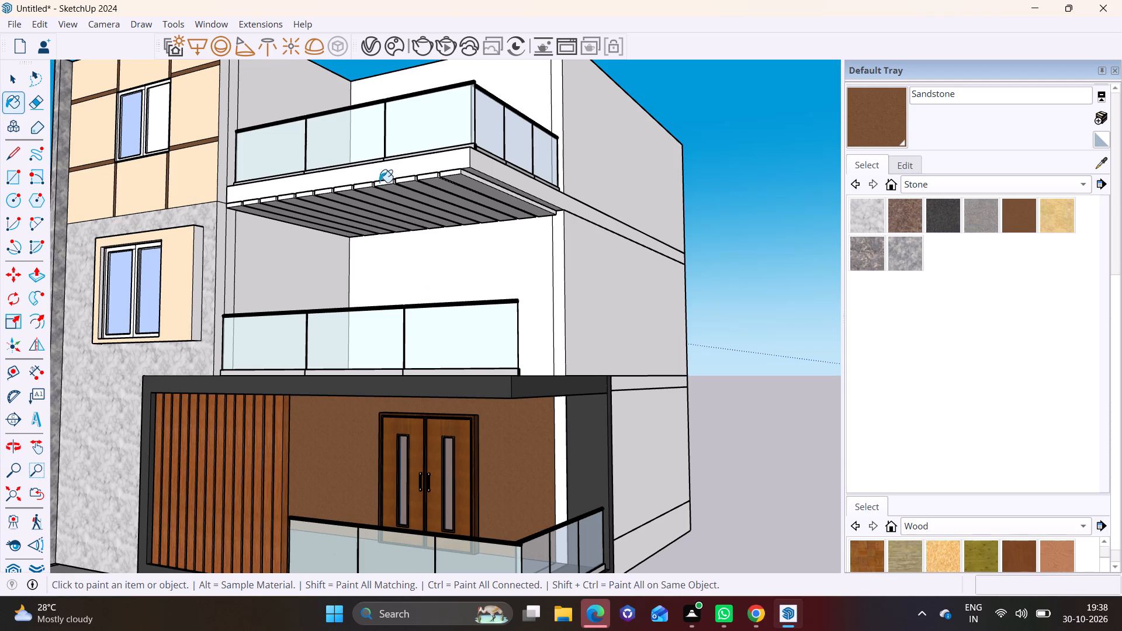
click(459, 178)
click(441, 181)
click(408, 184)
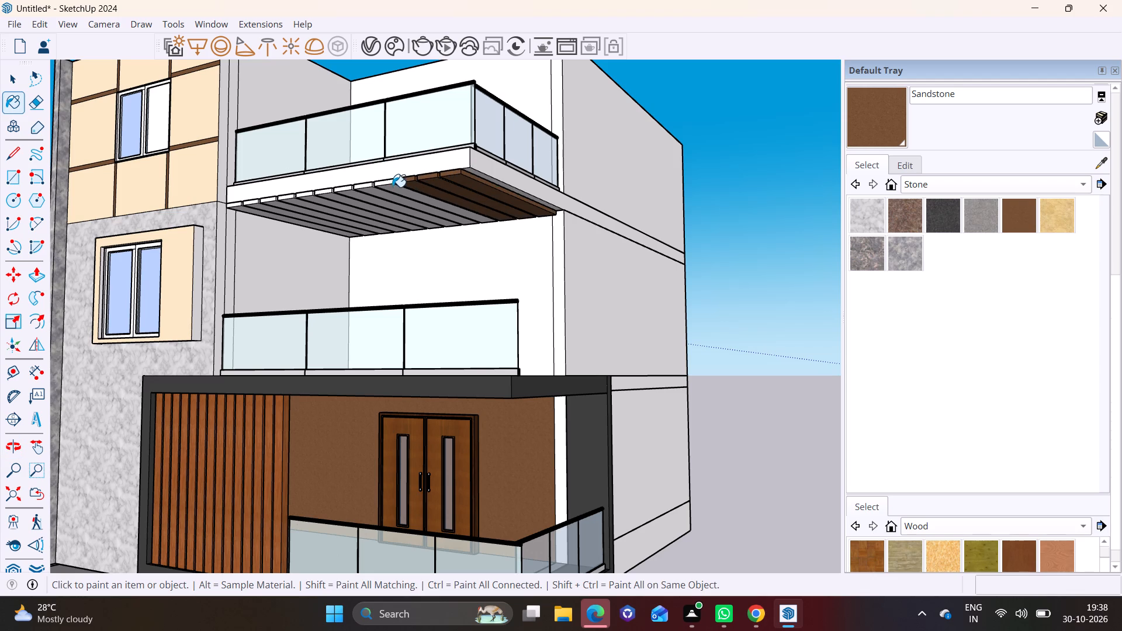
click(392, 187)
scroll(350, 182, up, 7)
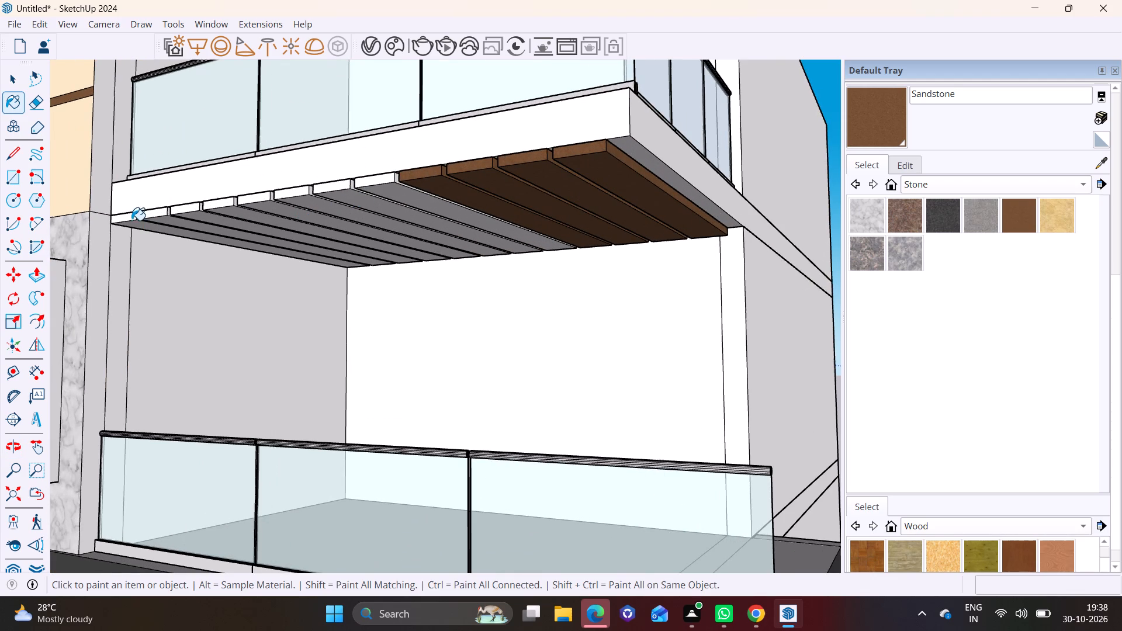
click(131, 220)
click(155, 218)
click(187, 218)
click(218, 209)
click(258, 209)
click(289, 203)
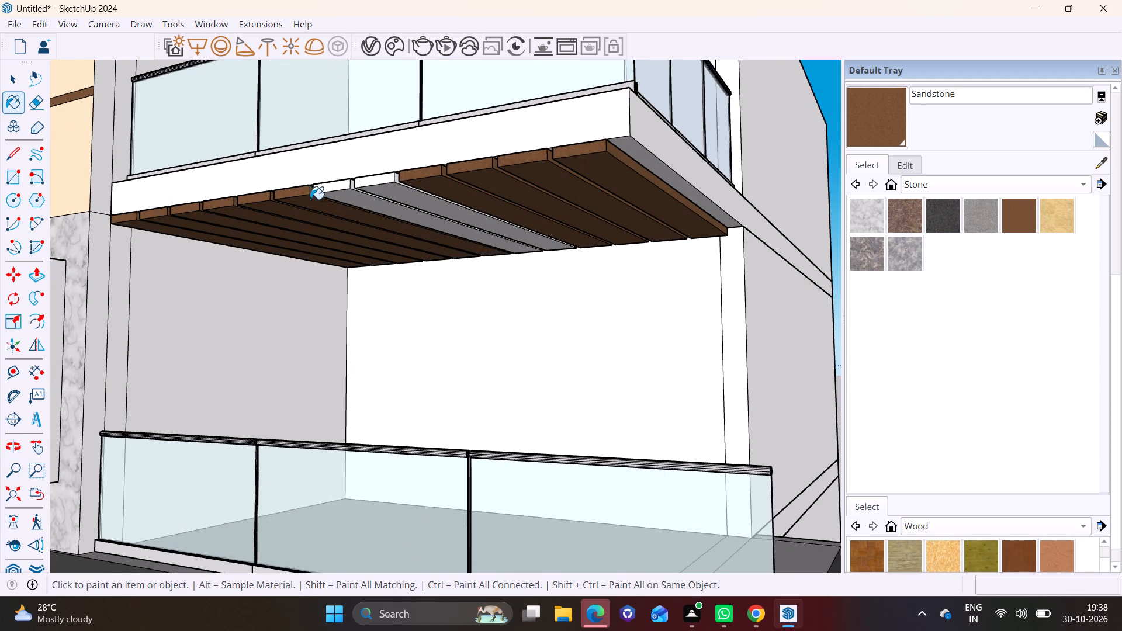
click(341, 188)
click(389, 192)
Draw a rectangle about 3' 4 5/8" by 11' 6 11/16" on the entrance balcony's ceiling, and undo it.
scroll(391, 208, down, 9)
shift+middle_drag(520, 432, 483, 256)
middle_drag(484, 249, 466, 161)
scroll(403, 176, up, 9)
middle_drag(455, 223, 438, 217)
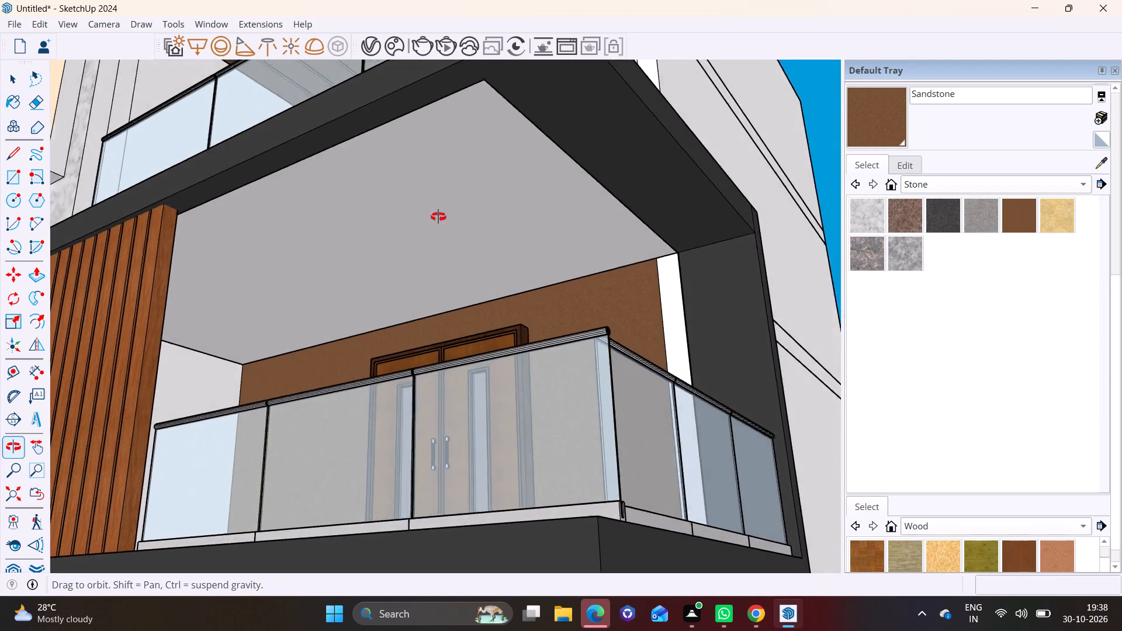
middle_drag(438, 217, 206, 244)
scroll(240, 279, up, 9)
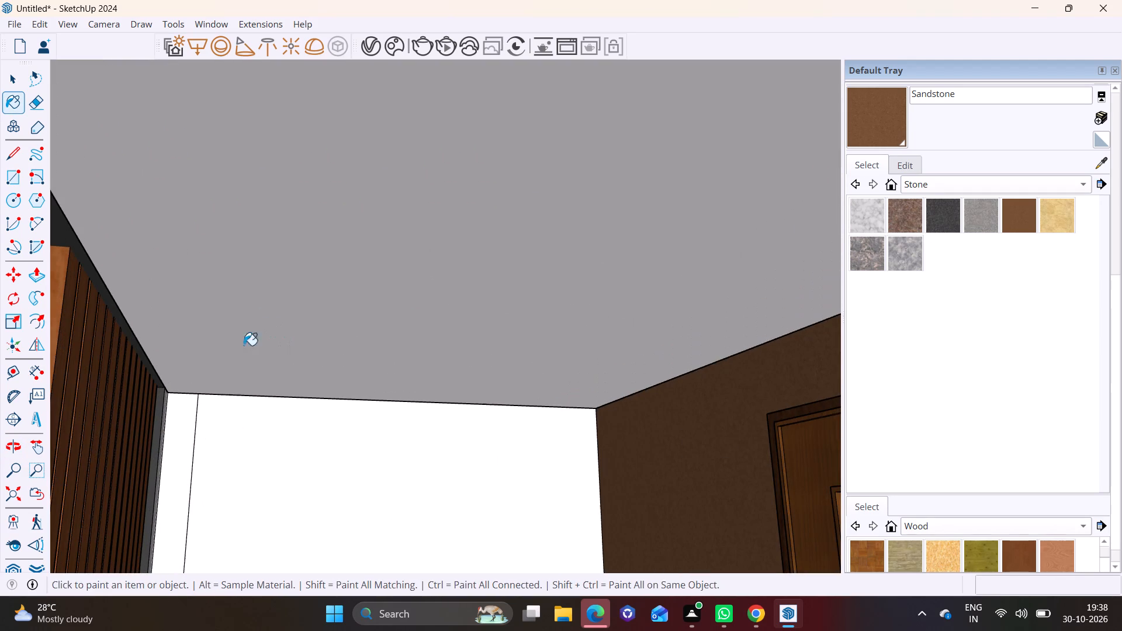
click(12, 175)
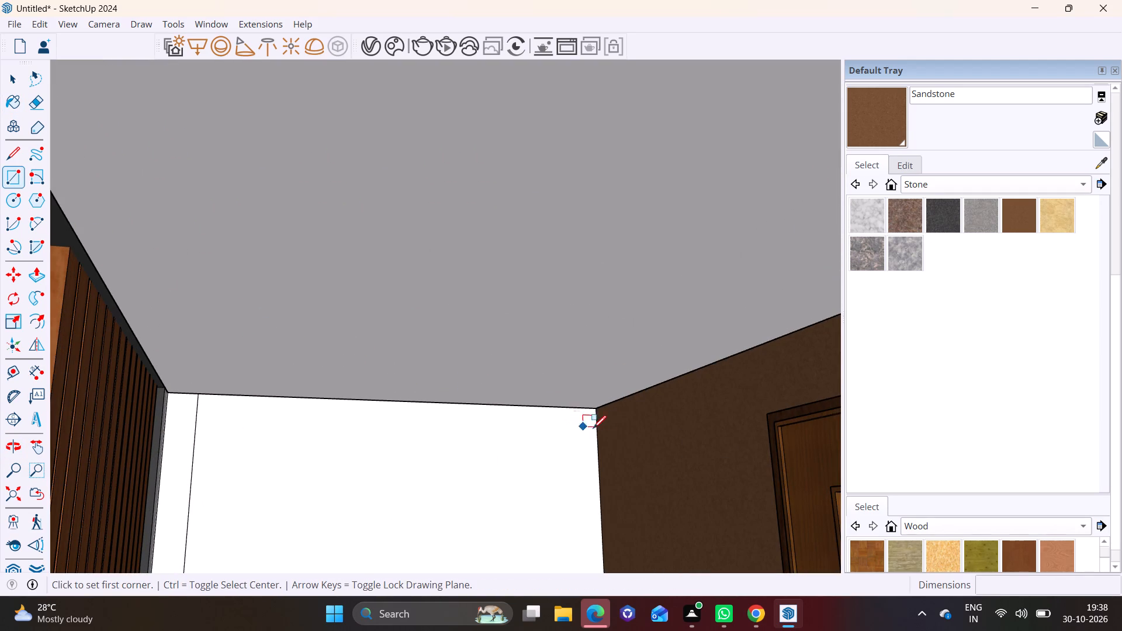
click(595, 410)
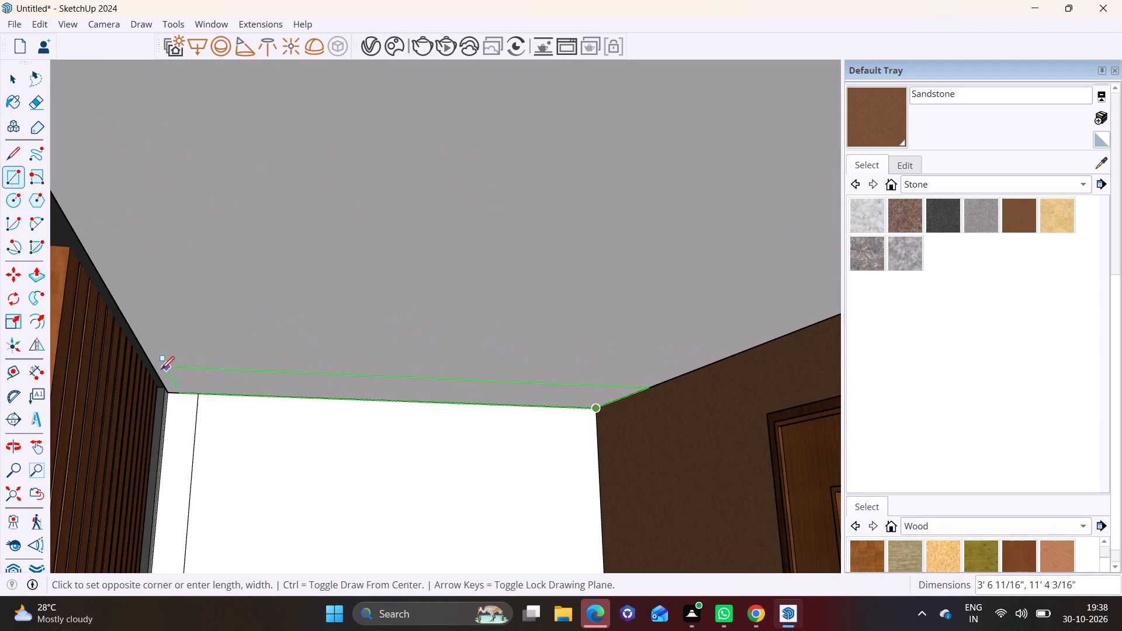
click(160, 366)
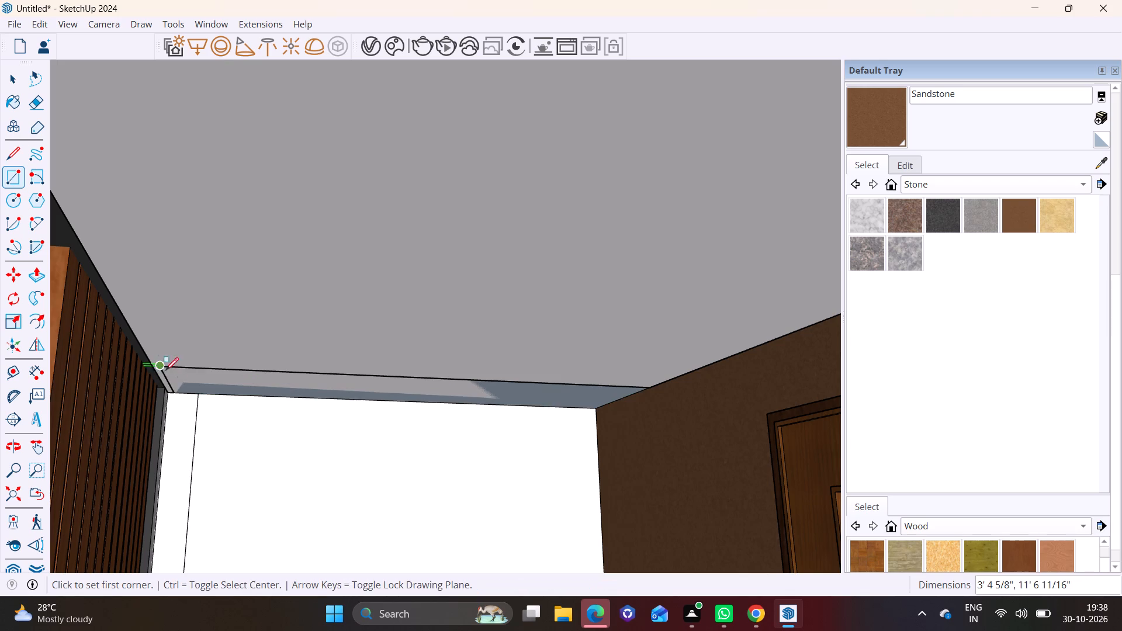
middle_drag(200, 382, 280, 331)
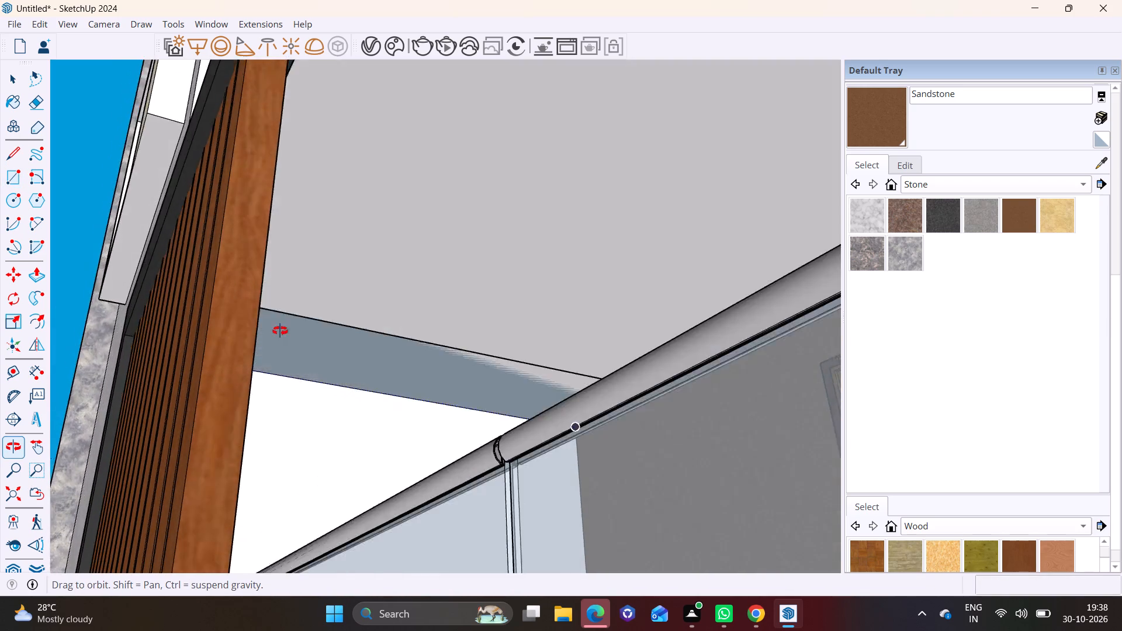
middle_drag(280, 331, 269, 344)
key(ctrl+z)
Draw a narrow rectangle about 11' 7" long across the entrance balcony's ceiling, starting at the inner corner beside the sandstone wall.
click(576, 424)
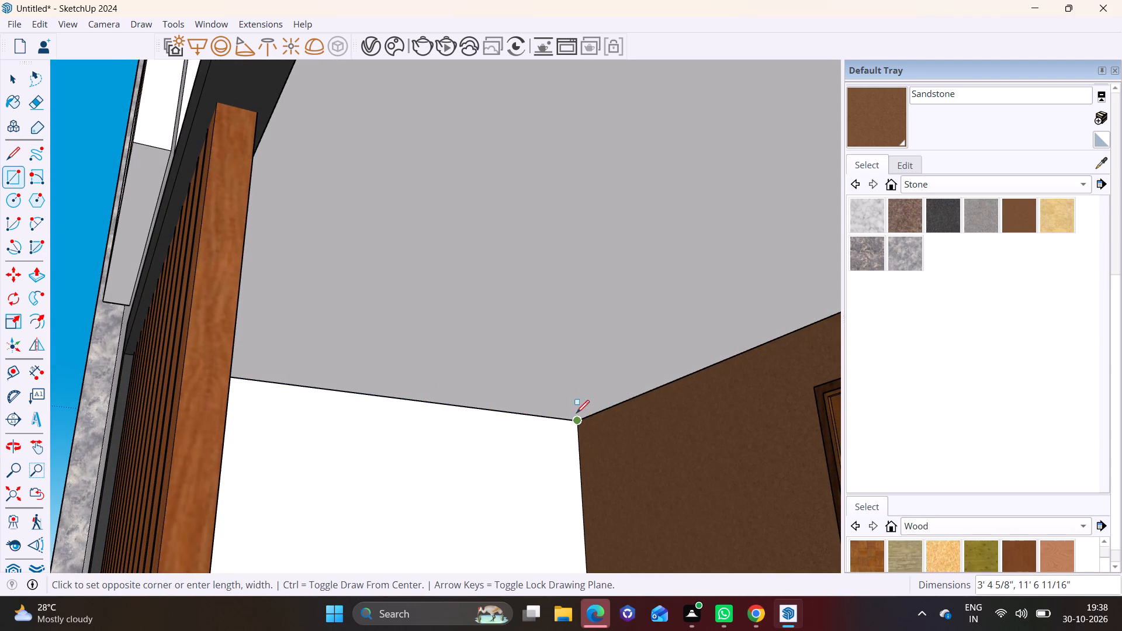
scroll(334, 359, down, 2)
middle_drag(334, 359, 278, 364)
middle_drag(280, 364, 321, 397)
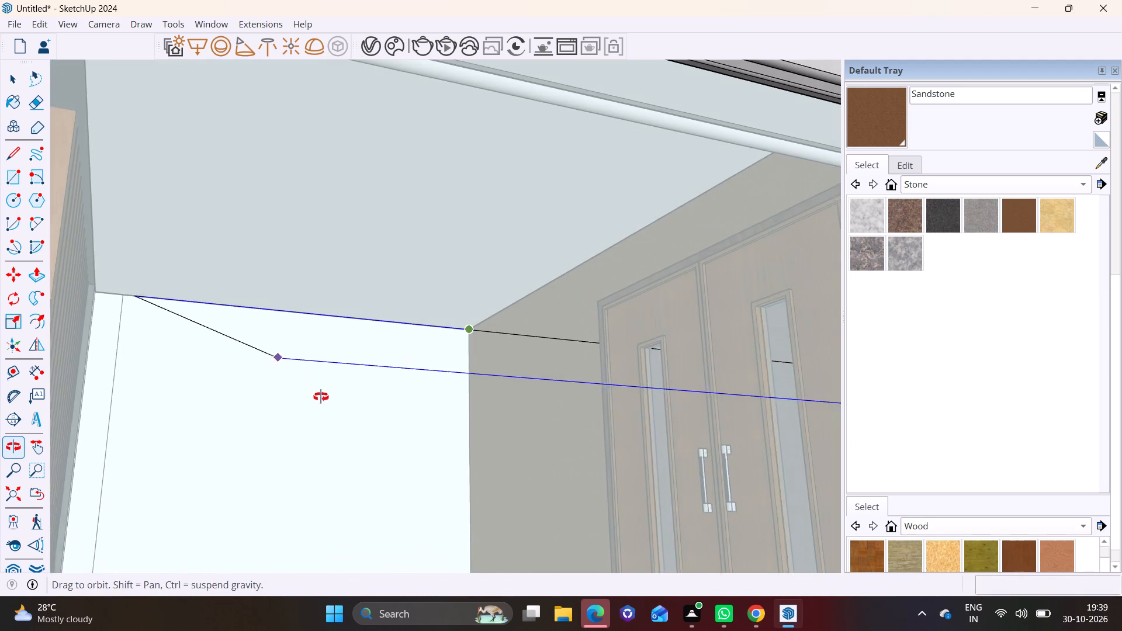
middle_drag(321, 397, 323, 390)
scroll(279, 351, down, 11)
shift+middle_drag(275, 297, 406, 513)
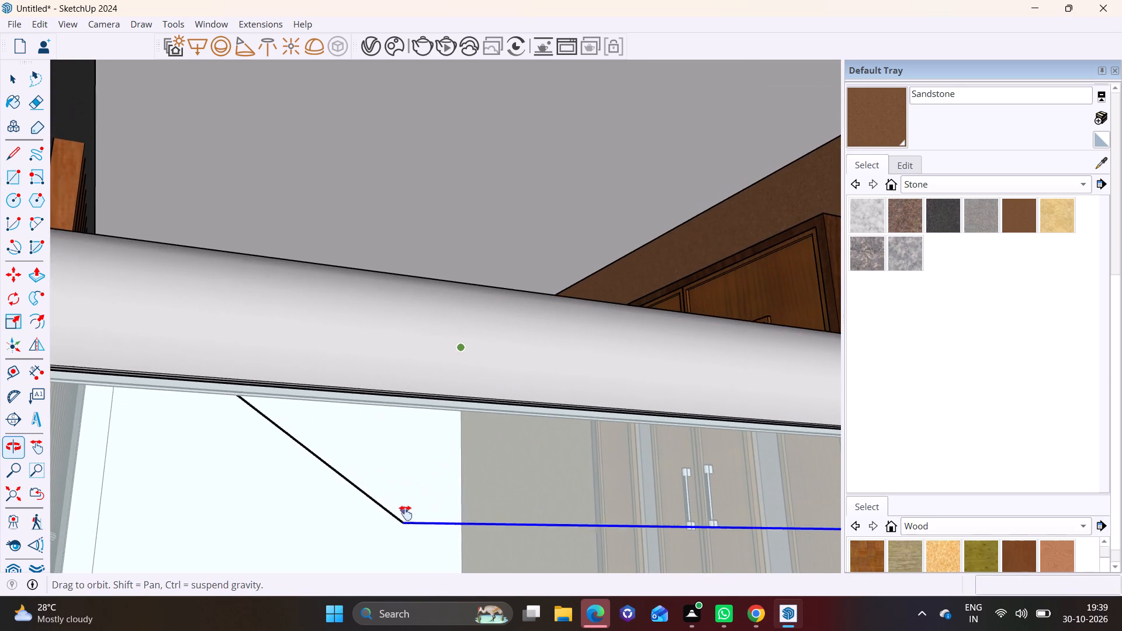
shift+middle_drag(406, 513, 406, 514)
shift+middle_drag(274, 321, 316, 529)
scroll(191, 351, down, 5)
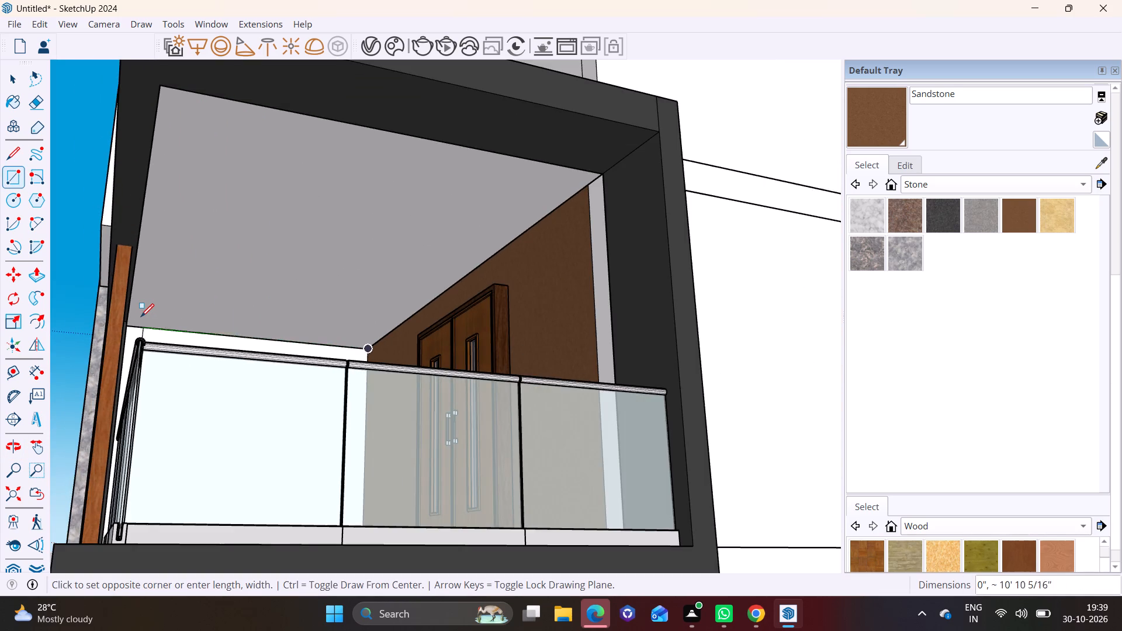
scroll(141, 317, up, 9)
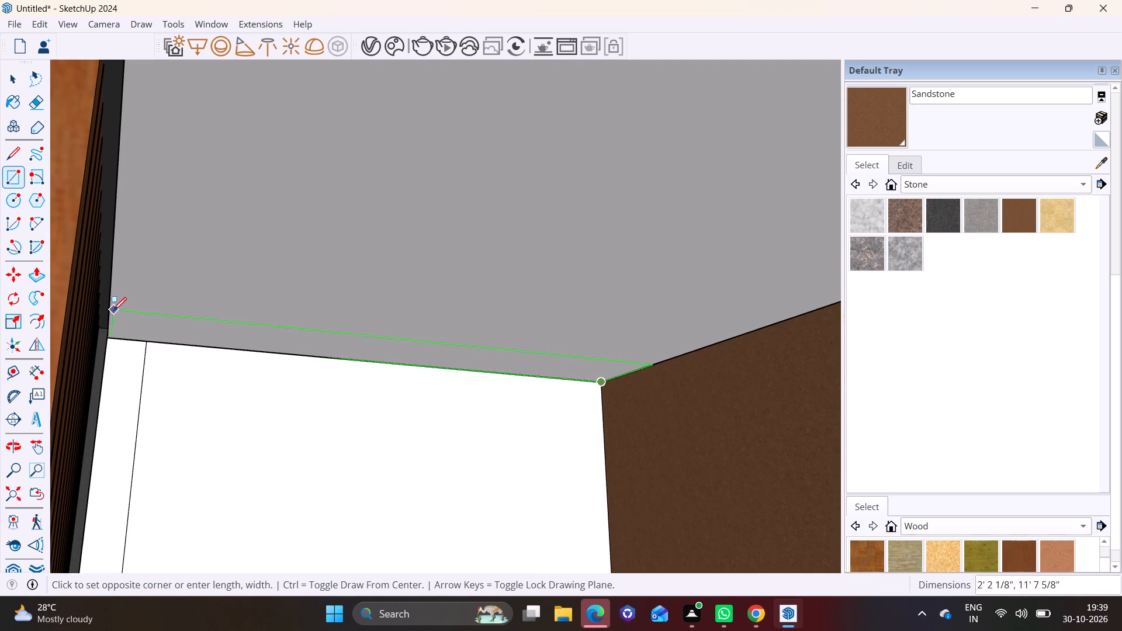
click(111, 314)
Group the narrow ceiling rectangle together with its edges.
key(space)
double_click(213, 333)
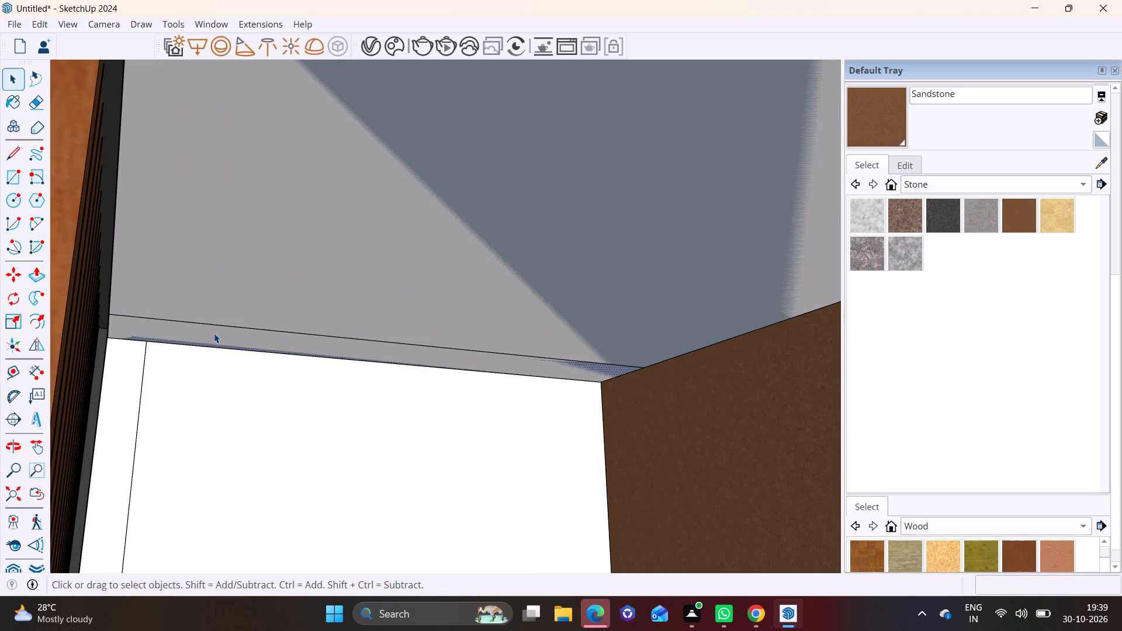
double_click(240, 339)
right_click(273, 345)
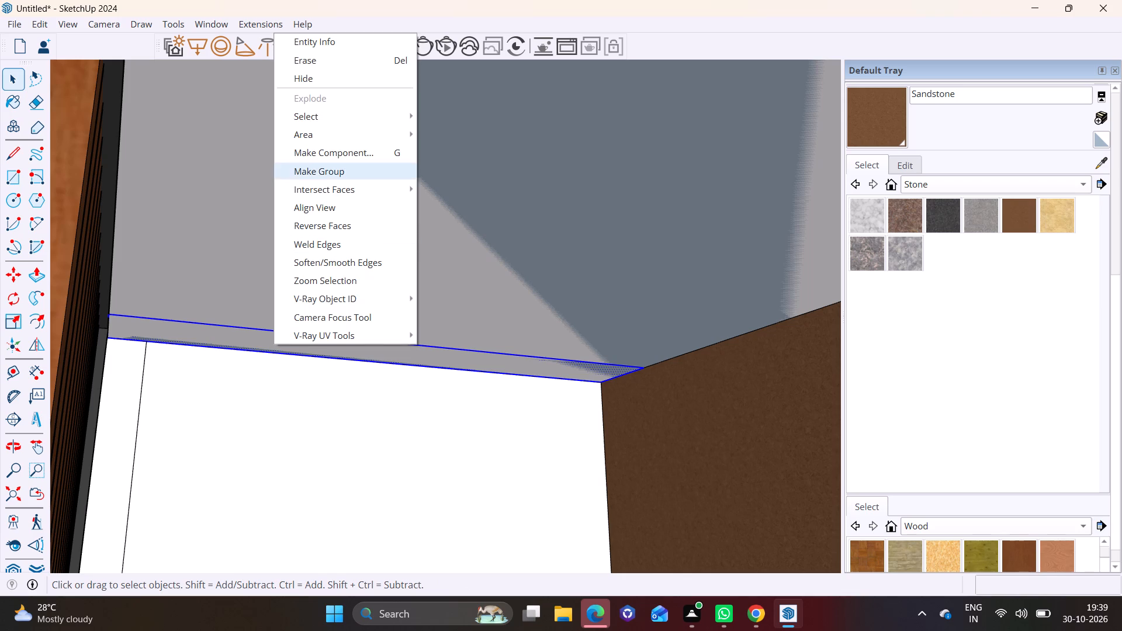
click(317, 169)
Push/Pull the grouped strip's face down about 2 5/16" to form a ceiling slat, and leave the group.
double_click(265, 335)
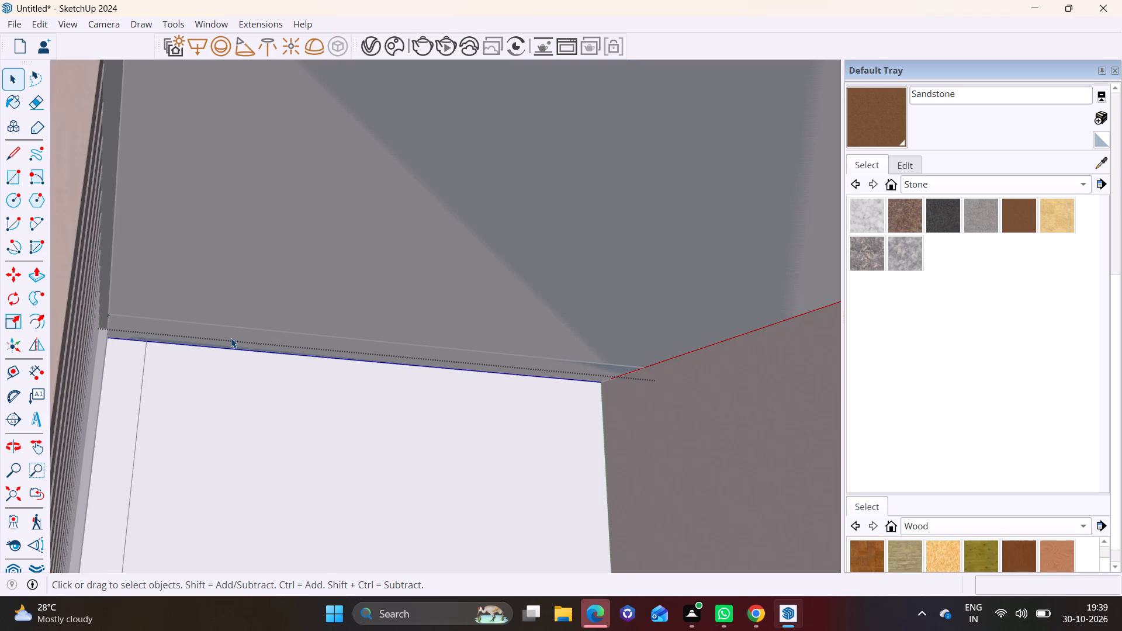
click(231, 338)
click(34, 272)
click(157, 328)
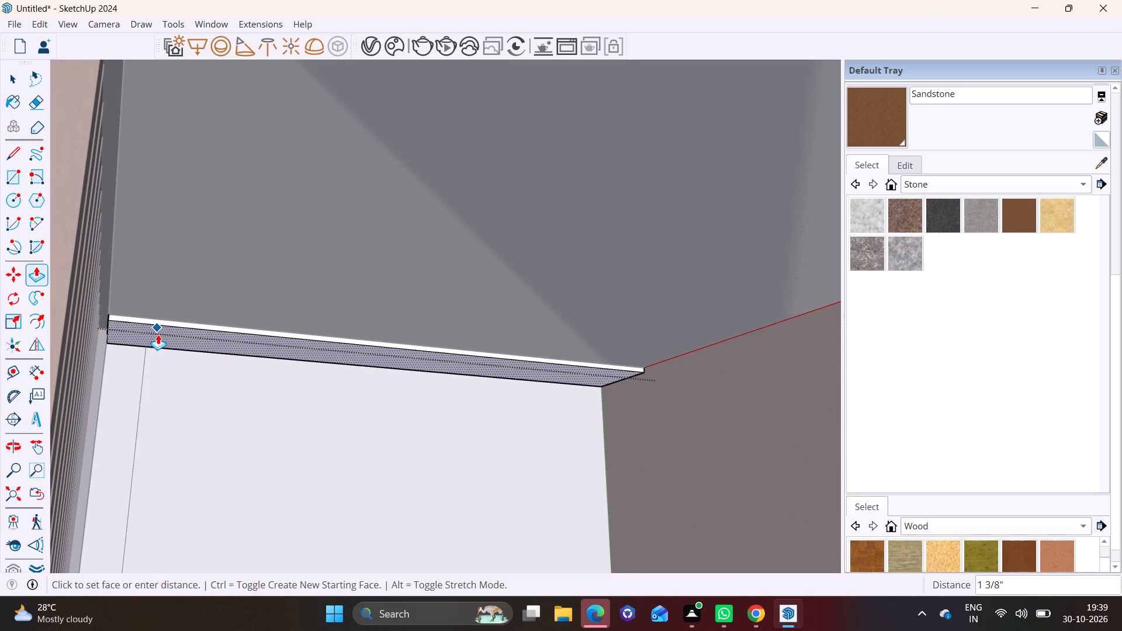
click(159, 339)
scroll(200, 325, down, 7)
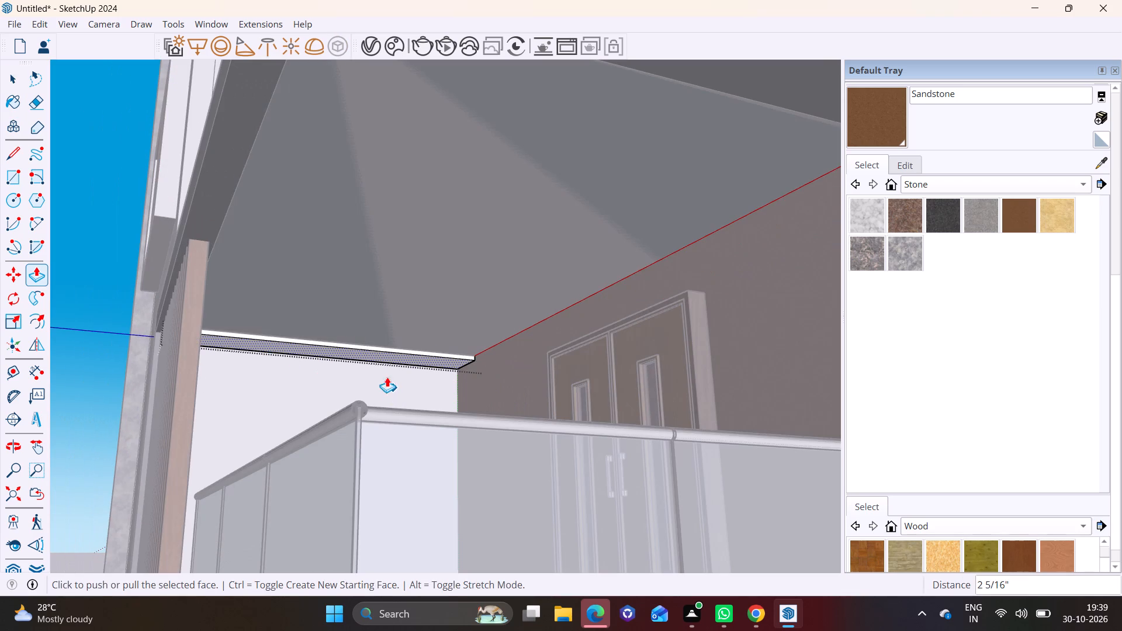
key(space)
click(74, 301)
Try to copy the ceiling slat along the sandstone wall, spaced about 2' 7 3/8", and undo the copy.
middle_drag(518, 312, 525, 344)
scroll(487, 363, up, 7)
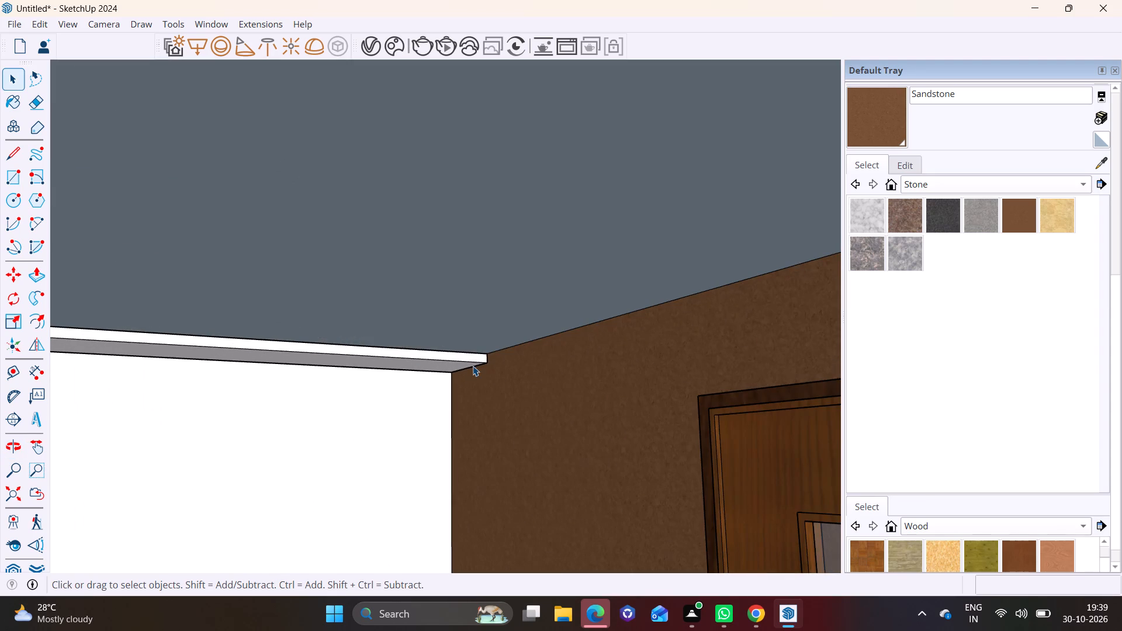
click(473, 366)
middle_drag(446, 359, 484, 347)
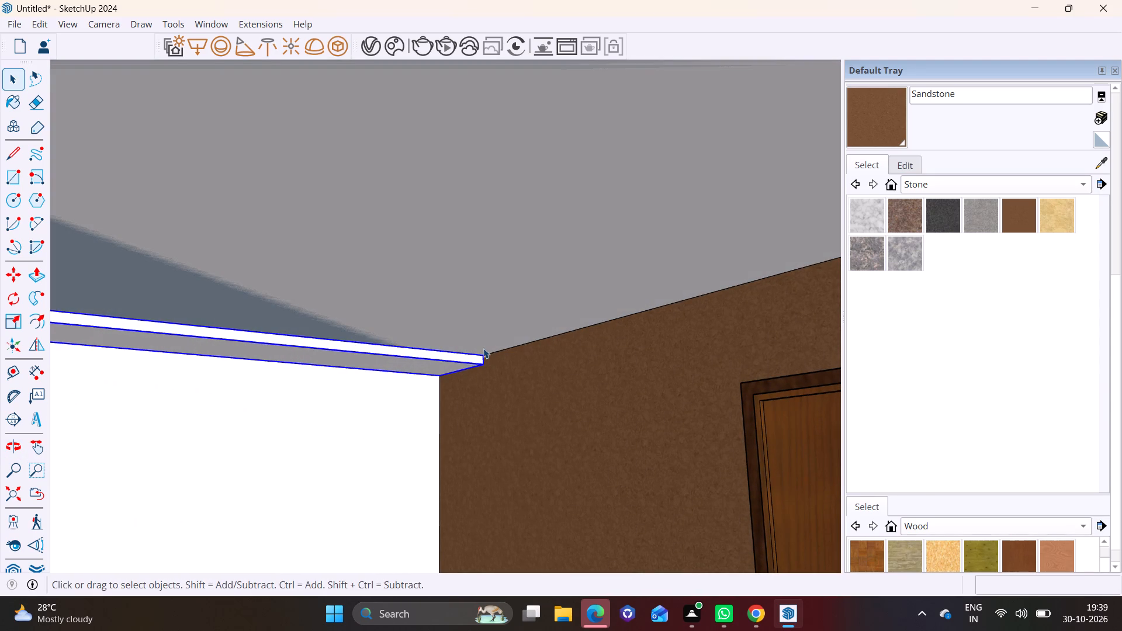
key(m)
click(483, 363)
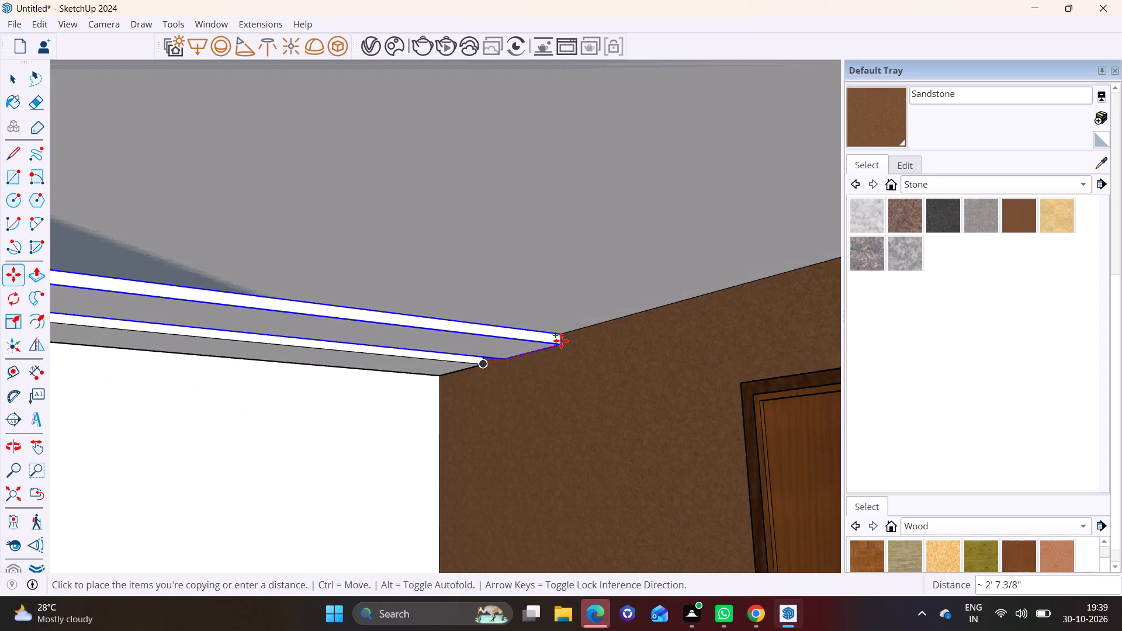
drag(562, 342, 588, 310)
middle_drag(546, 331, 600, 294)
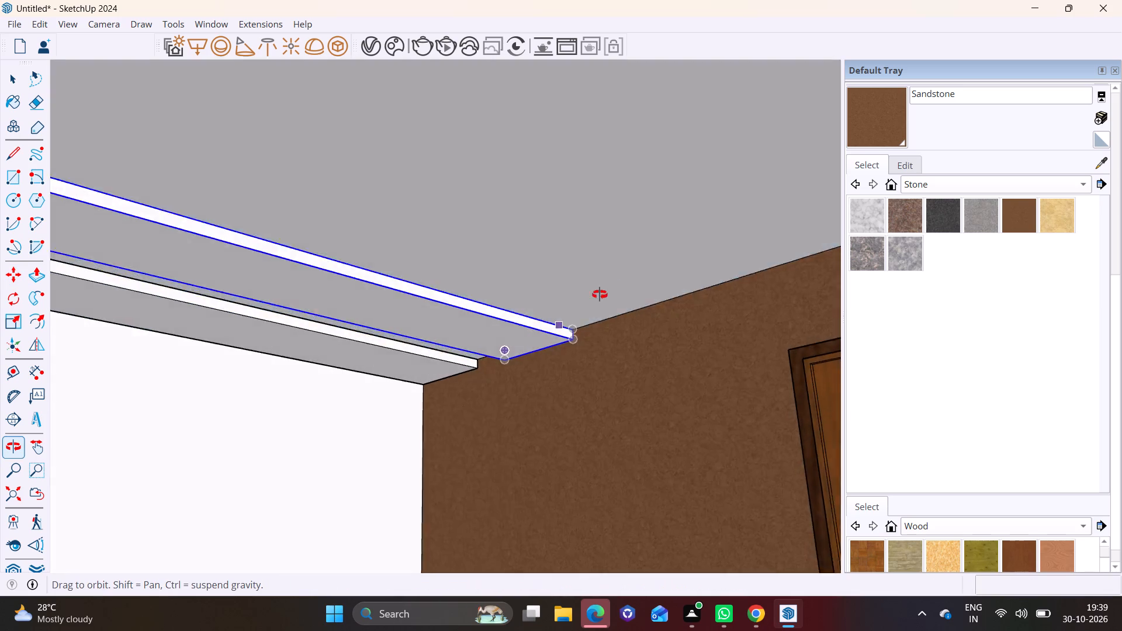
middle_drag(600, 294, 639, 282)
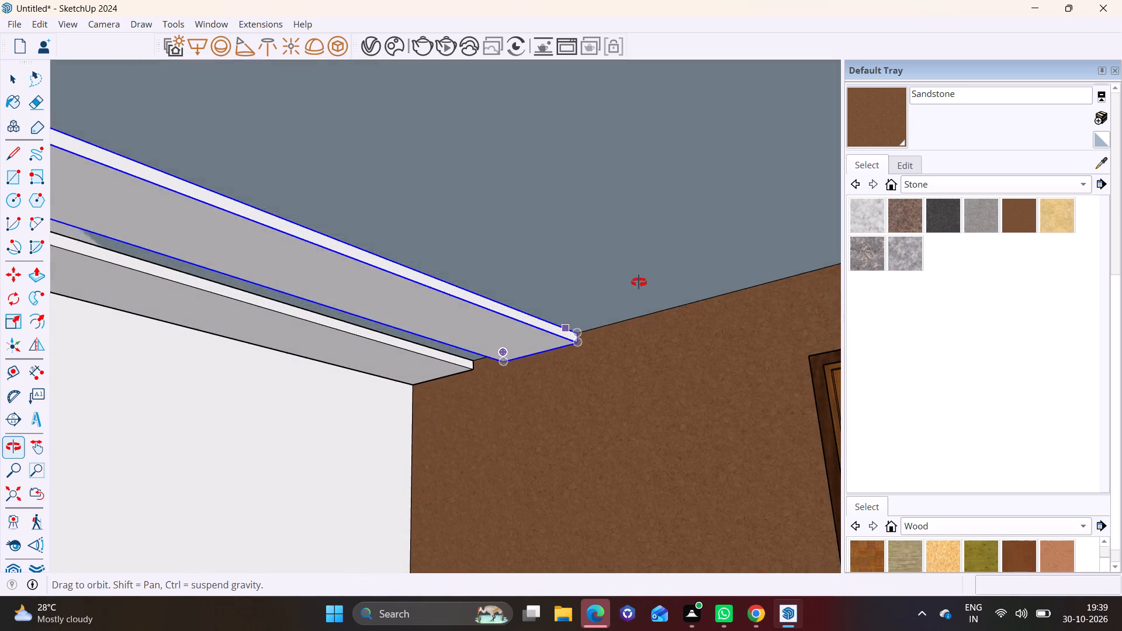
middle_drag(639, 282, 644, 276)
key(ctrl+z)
Copy the ceiling slat about 2' along the sandstone wall, leaving a small gap, and repeat the copy 15 times.
key(space)
click(413, 362)
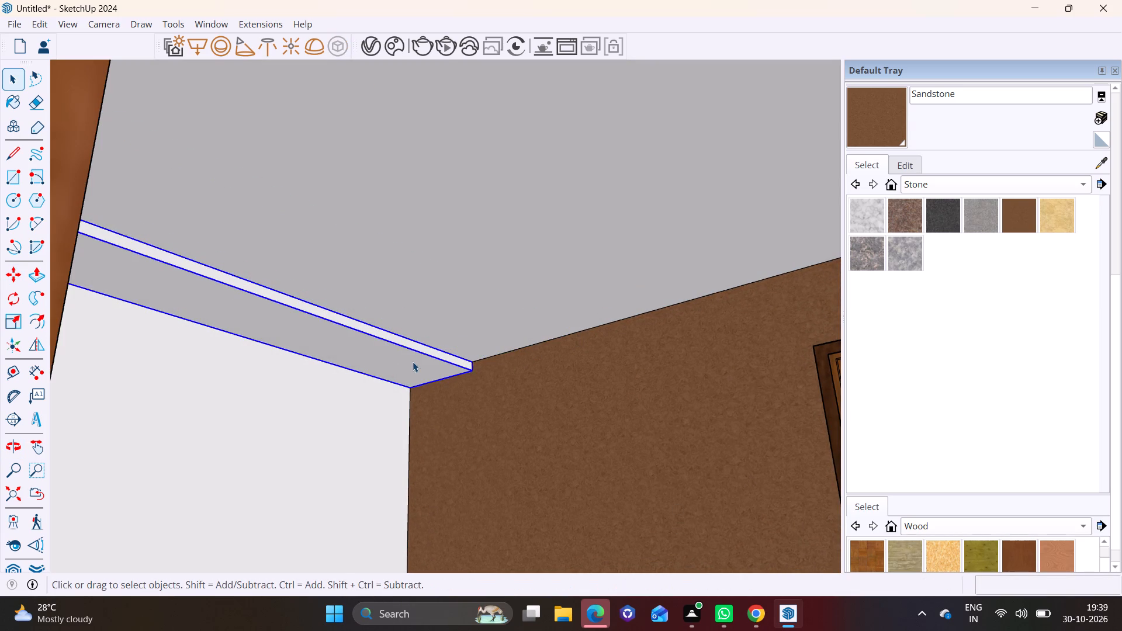
key(m)
click(413, 390)
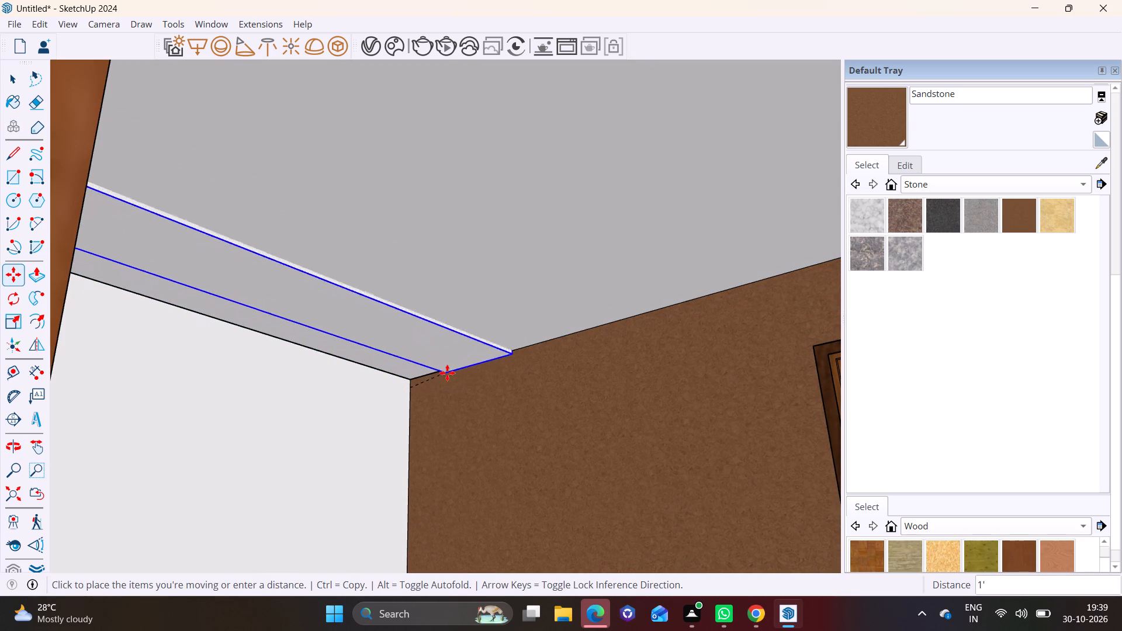
key(ctrl+z)
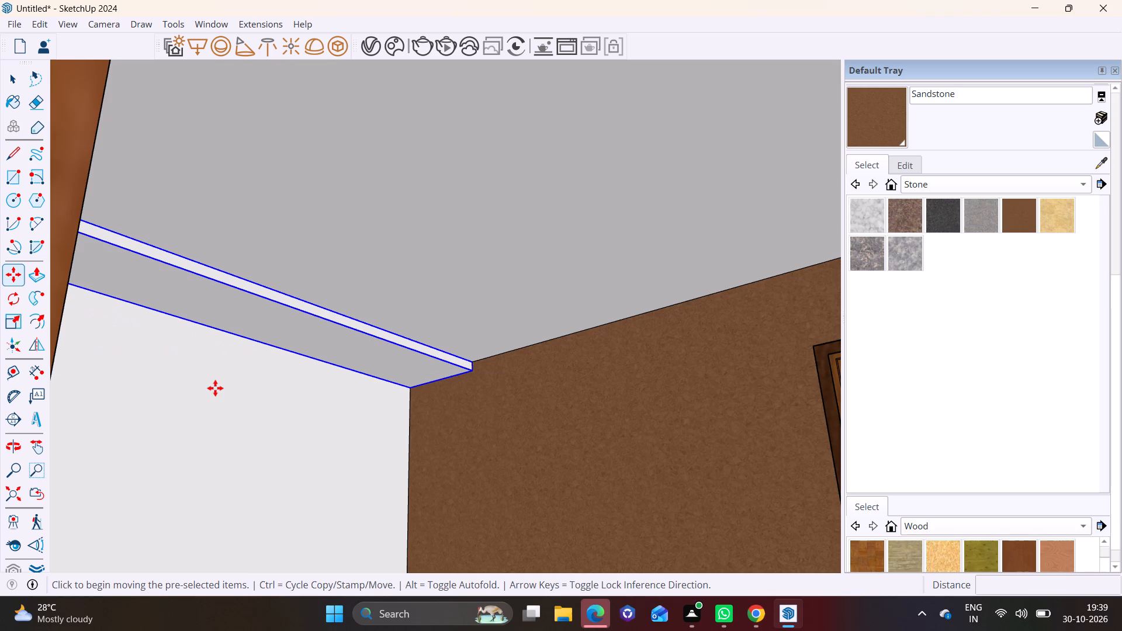
click(468, 362)
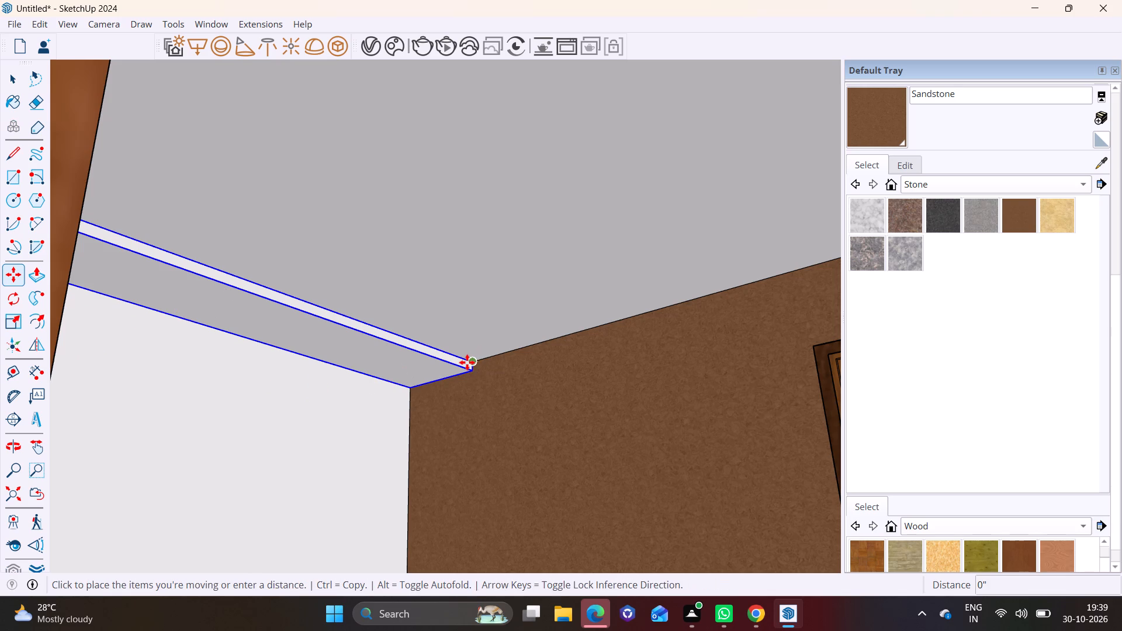
click(553, 339)
key(asterisk)
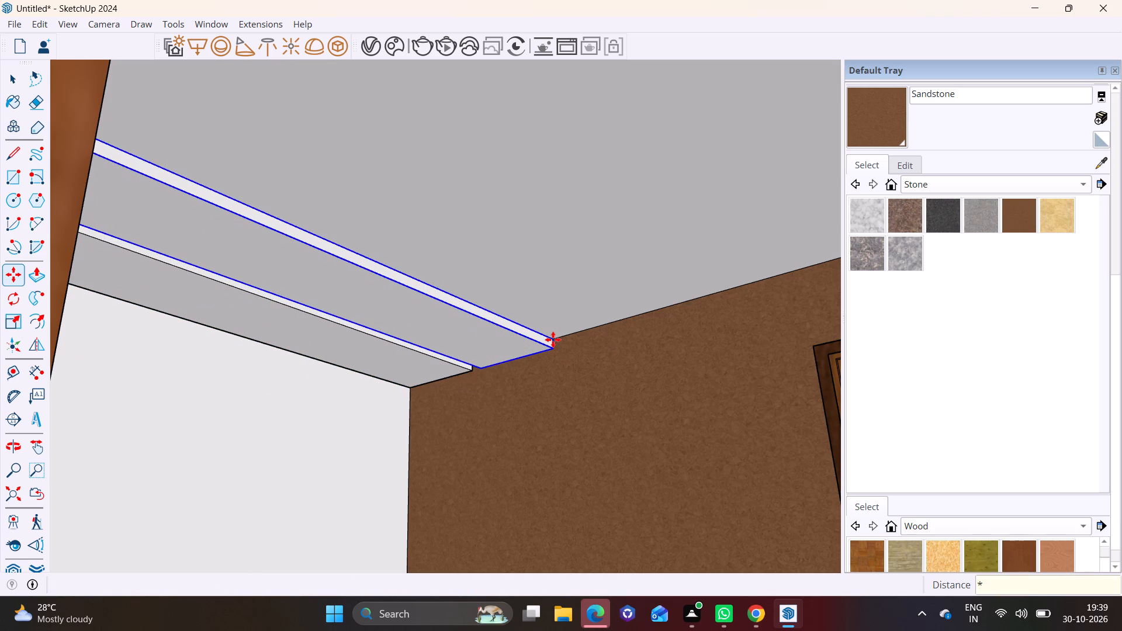
text(15)
key(Return)
key(space)
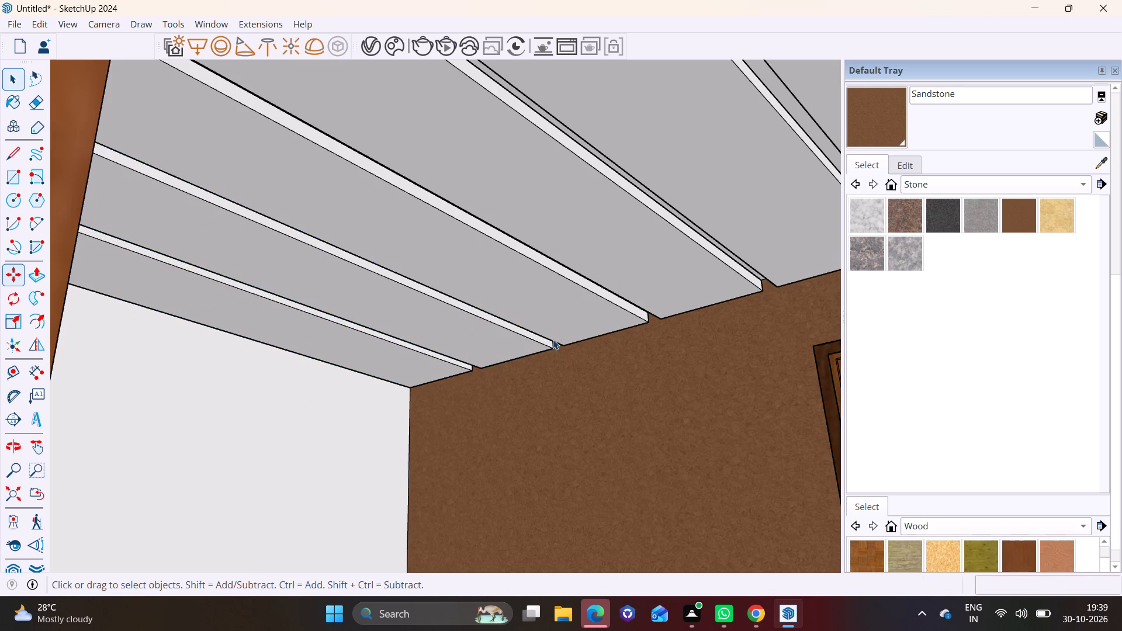
Delete the four surplus ceiling slats that project beyond the side of the ground-floor grey frame.
scroll(663, 377, down, 14)
shift+middle_drag(692, 378, 303, 391)
scroll(365, 379, down, 3)
middle_drag(399, 377, 436, 418)
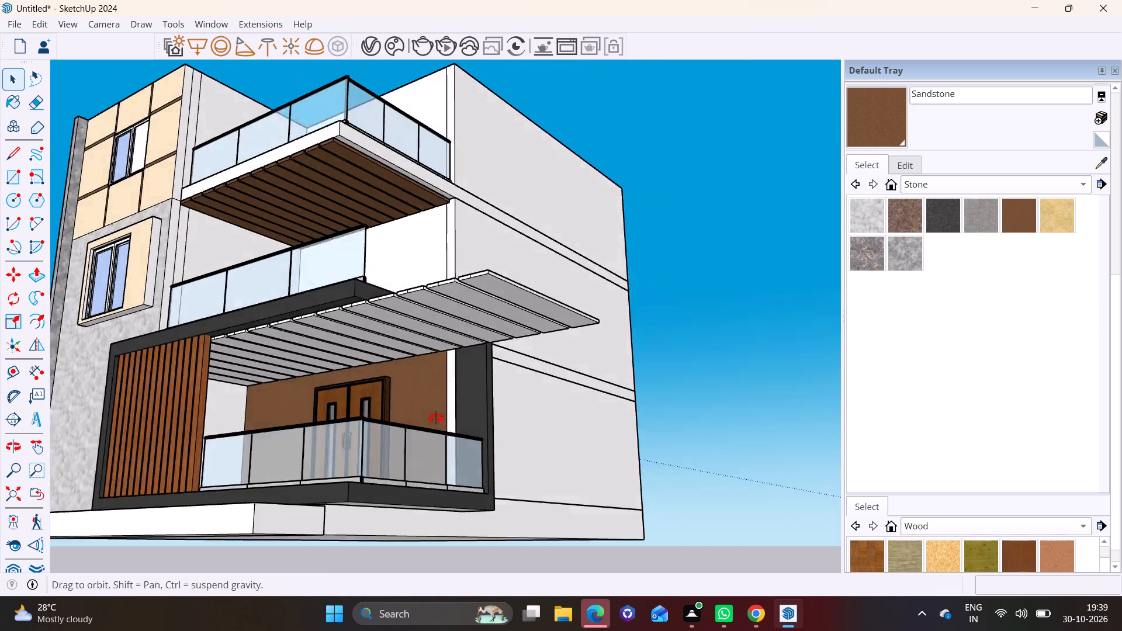
middle_drag(436, 418, 570, 491)
scroll(576, 486, down, 1)
click(633, 377)
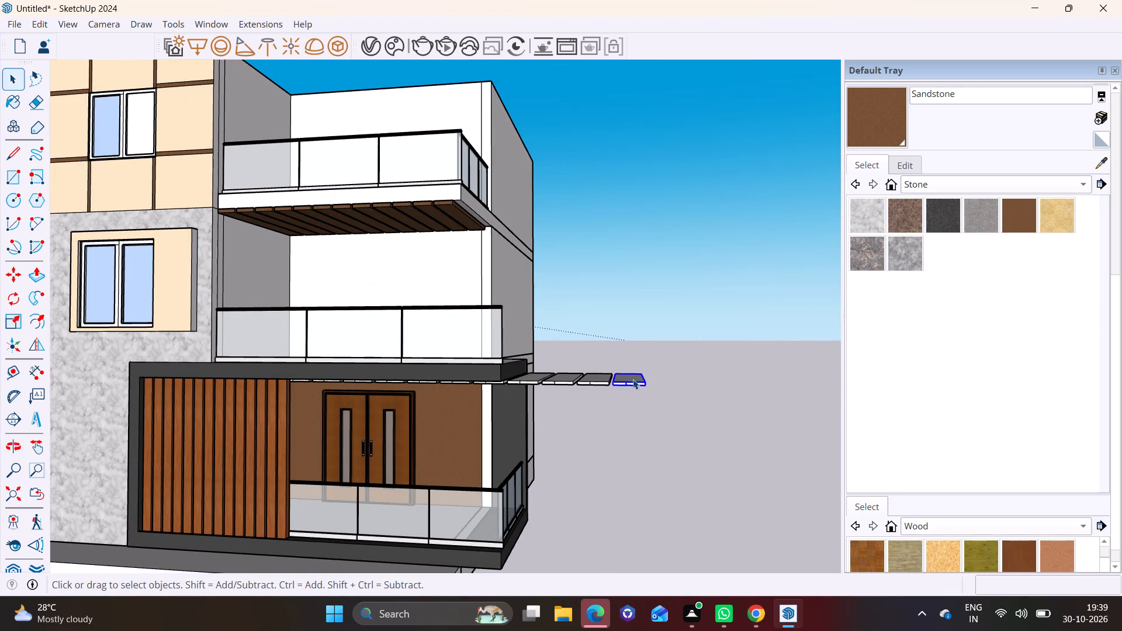
key(Delete)
click(593, 376)
key(Delete)
click(559, 383)
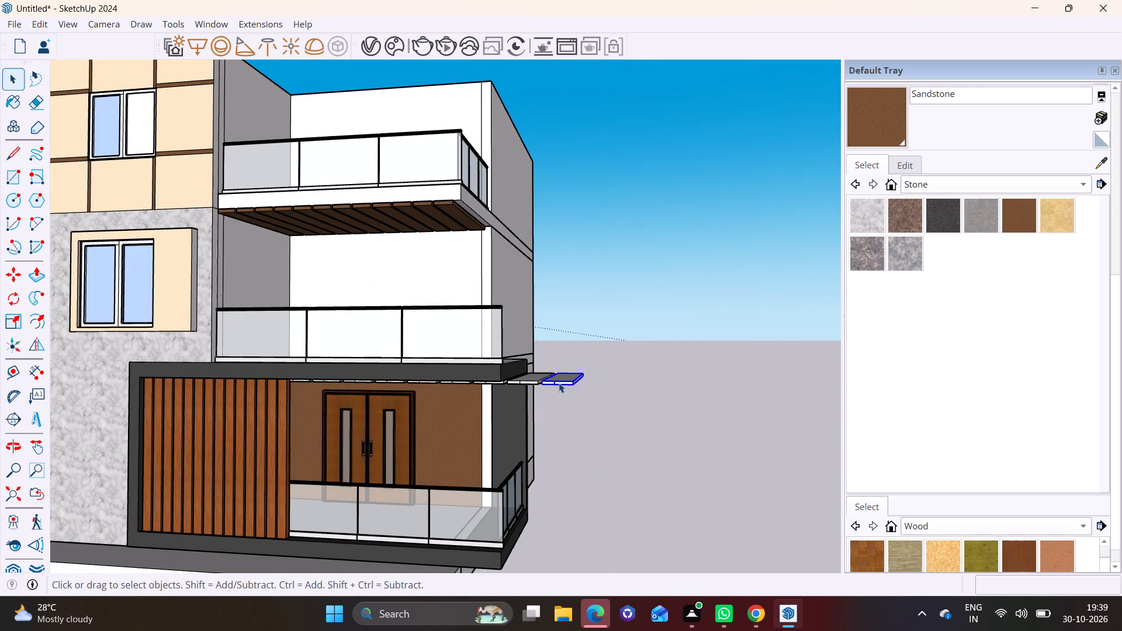
key(Delete)
click(536, 383)
key(Delete)
Paint all the ground-floor porch ceiling slats with the Sandstone material, undoing any stray fill on the adjoining wall.
middle_drag(560, 407, 564, 314)
scroll(333, 364, up, 2)
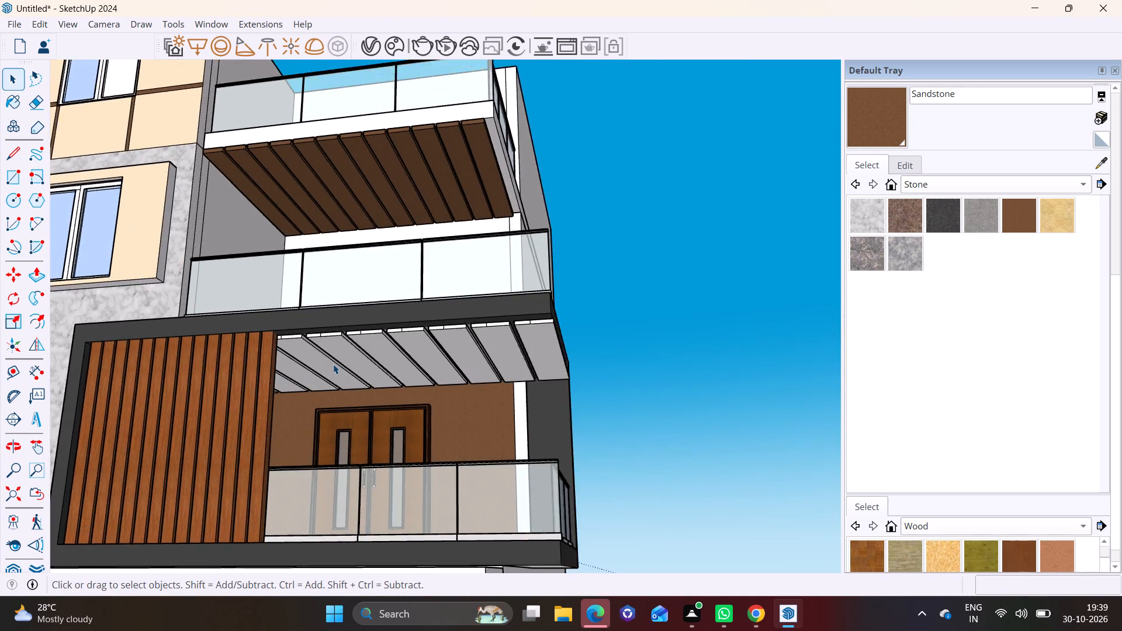
scroll(333, 364, up, 2)
middle_drag(391, 373, 359, 356)
click(880, 95)
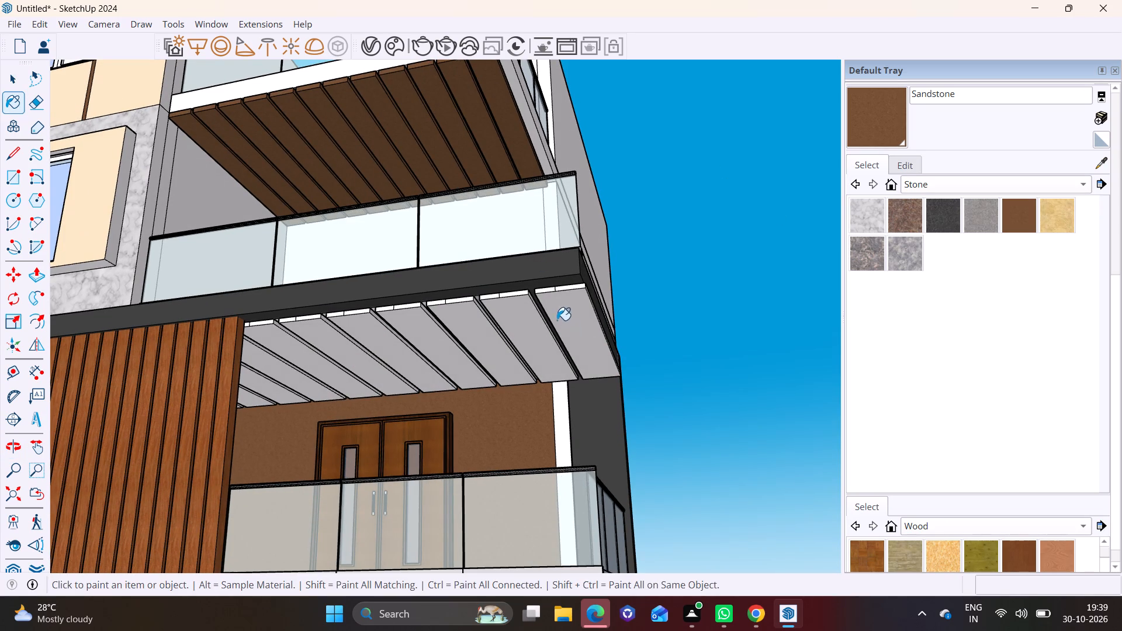
click(557, 320)
click(507, 329)
click(475, 333)
click(434, 341)
click(403, 350)
middle_drag(386, 353, 352, 344)
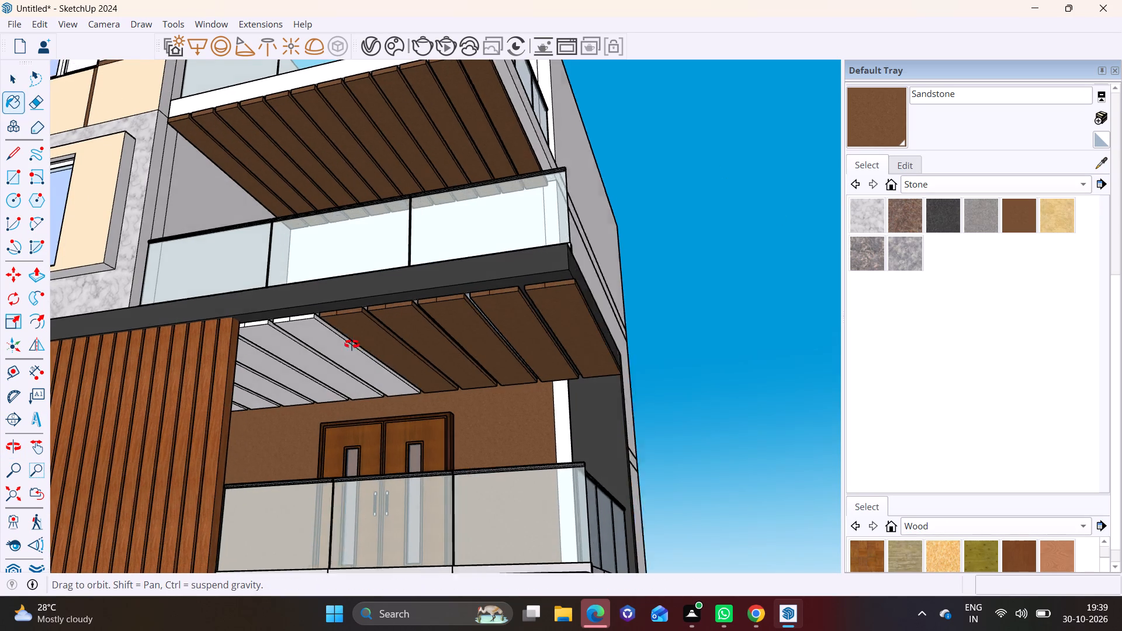
middle_drag(352, 344, 303, 340)
click(297, 340)
click(289, 367)
click(275, 386)
click(258, 400)
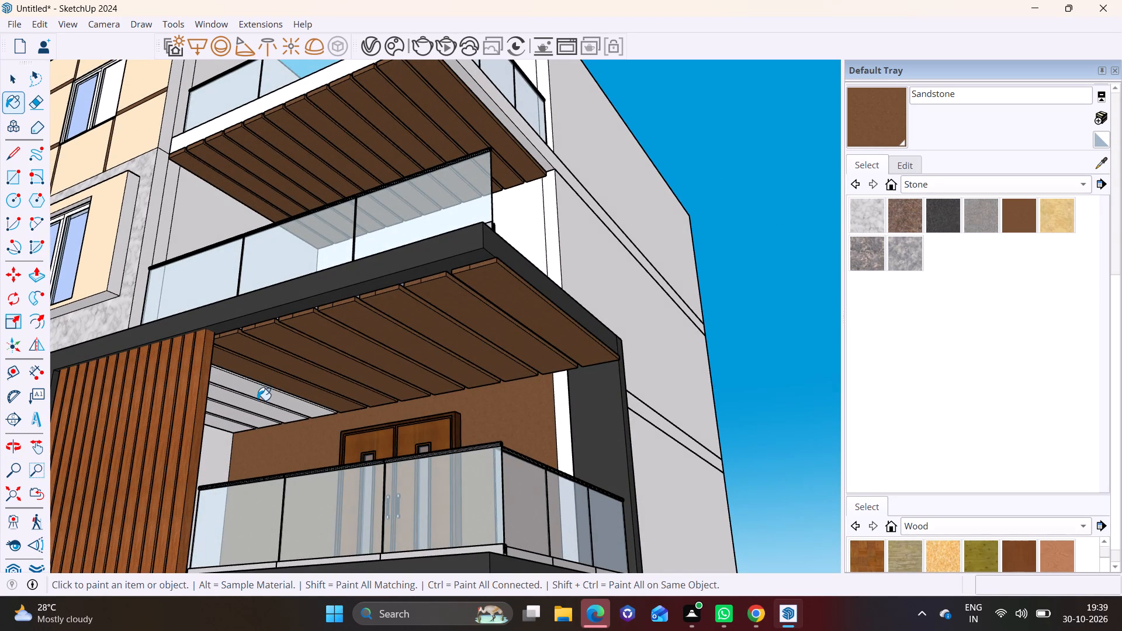
click(251, 407)
click(233, 419)
click(215, 429)
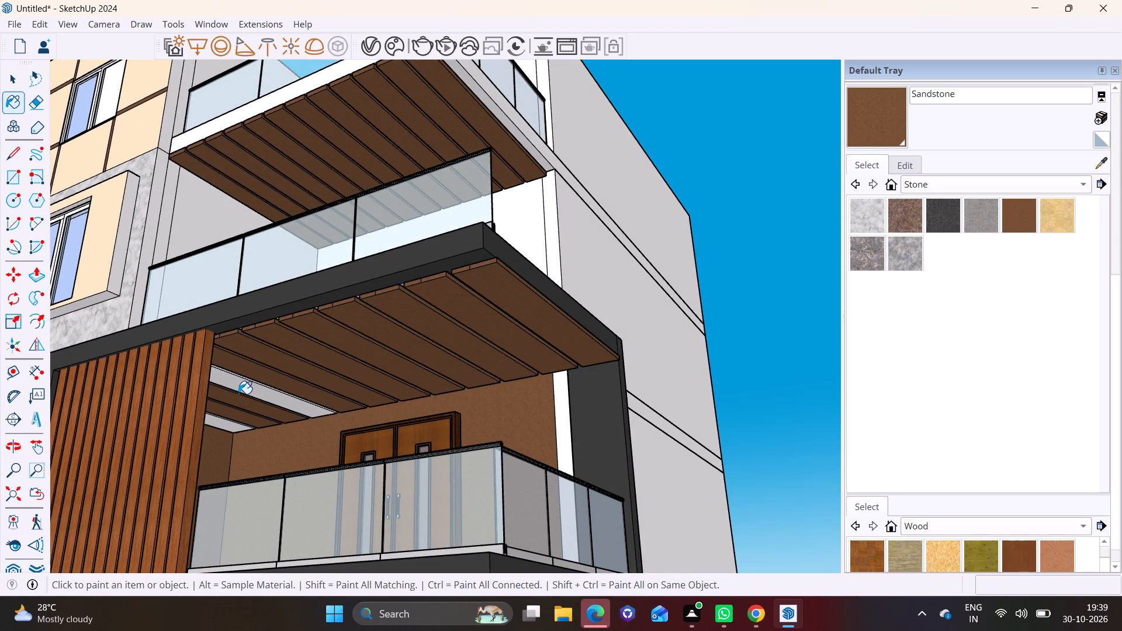
key(ctrl+z)
click(230, 422)
click(258, 392)
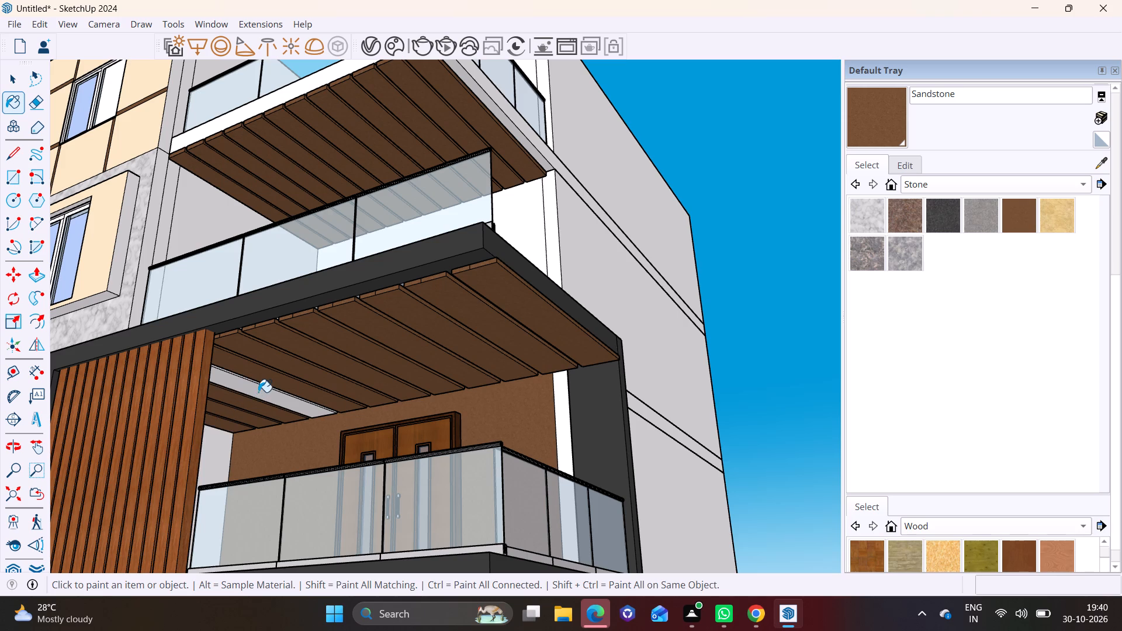
key(space)
click(756, 365)
Examine the whole house from the front and from low corner angles, including the slatted balcony ceilings.
scroll(756, 365, down, 8)
middle_drag(456, 433, 492, 455)
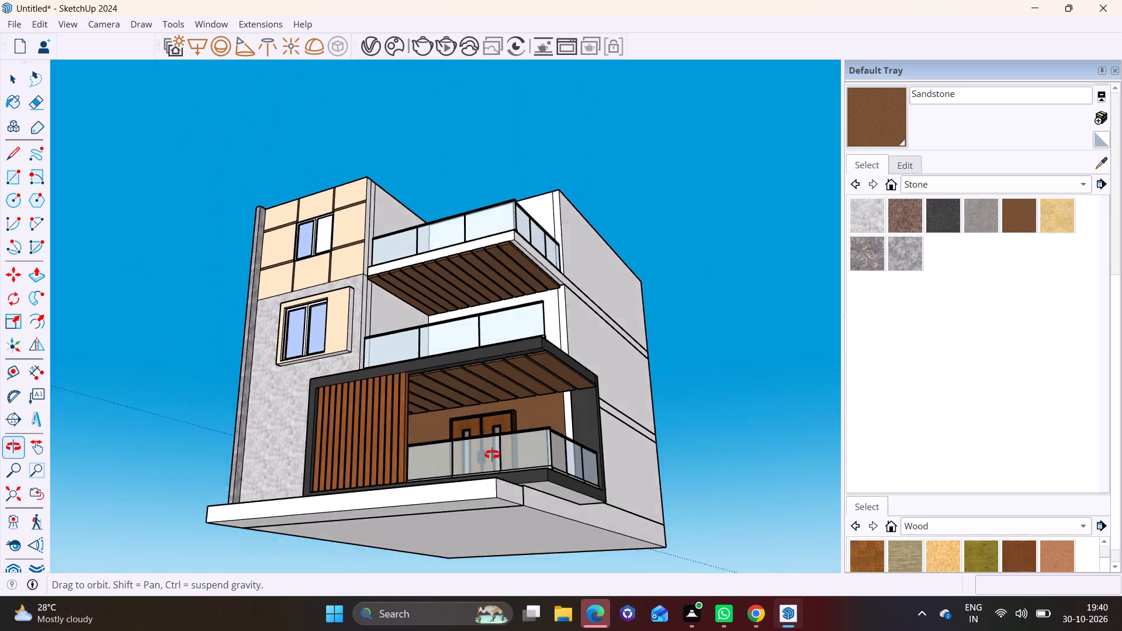
middle_drag(492, 455, 602, 572)
scroll(565, 494, down, 2)
scroll(510, 442, up, 2)
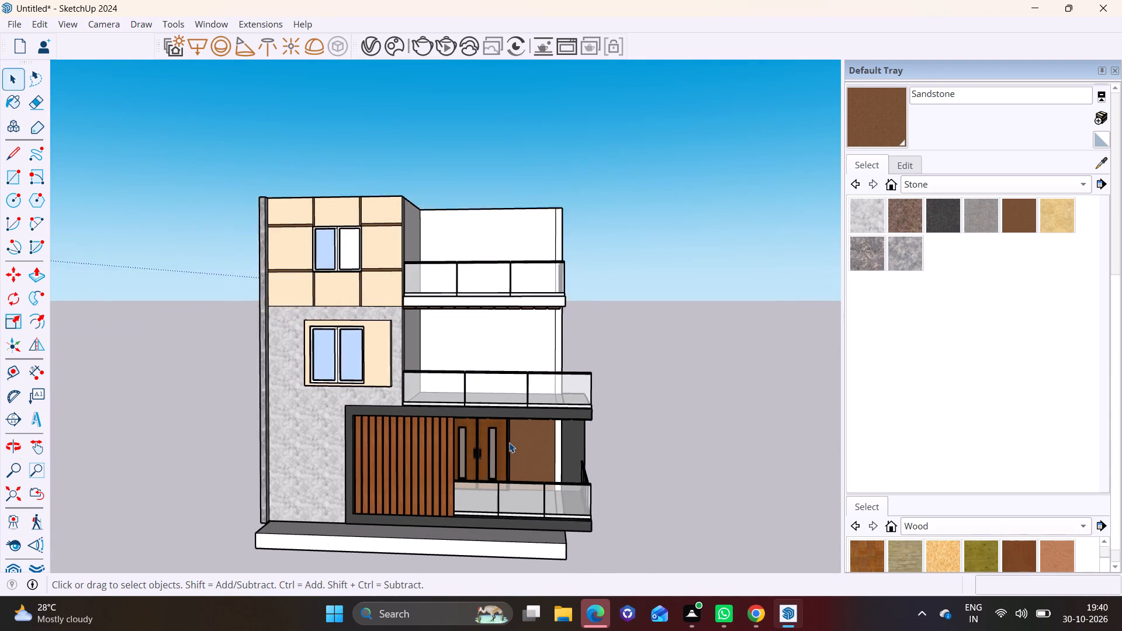
scroll(509, 442, up, 3)
middle_drag(534, 433, 525, 390)
scroll(504, 411, down, 3)
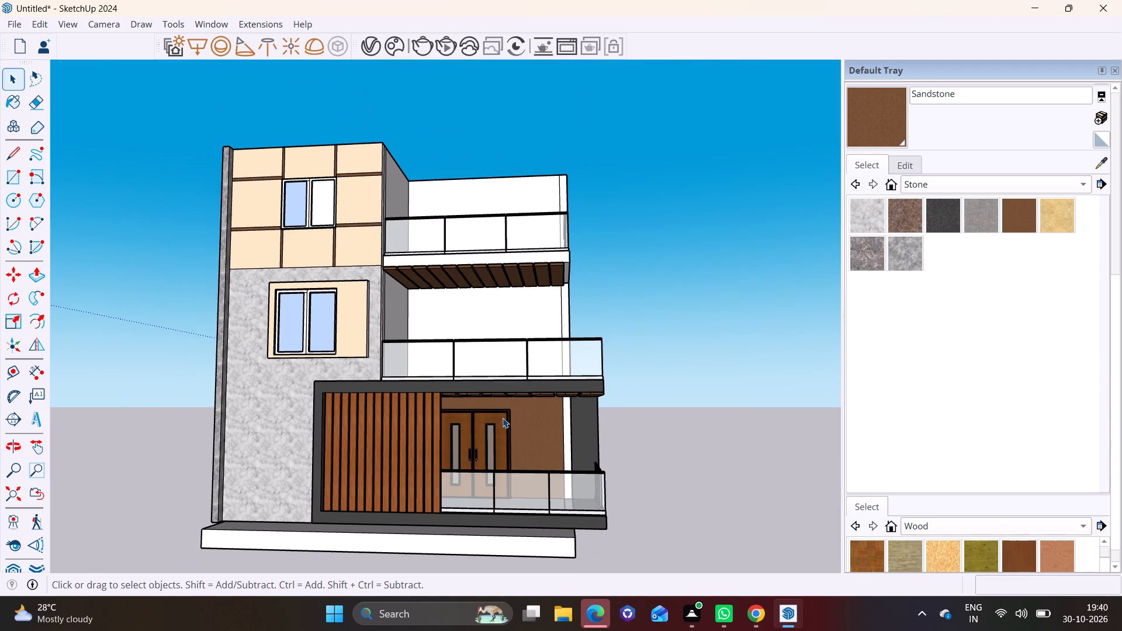
middle_drag(494, 418, 413, 400)
scroll(418, 412, down, 2)
middle_drag(421, 420, 411, 386)
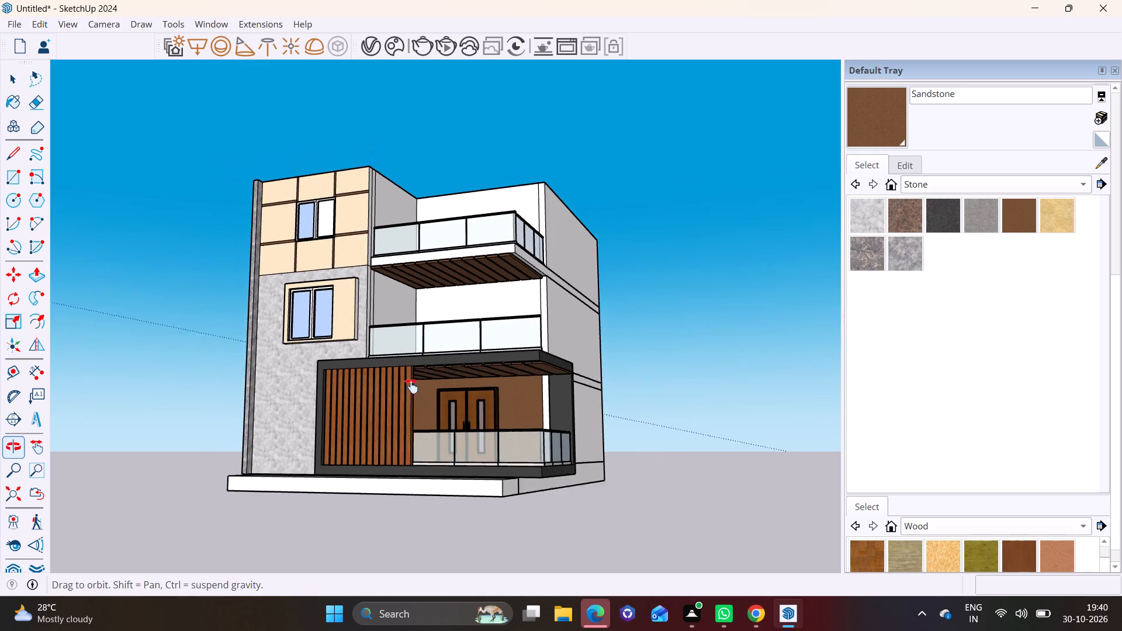
middle_drag(411, 386, 350, 310)
middle_drag(469, 365, 273, 428)
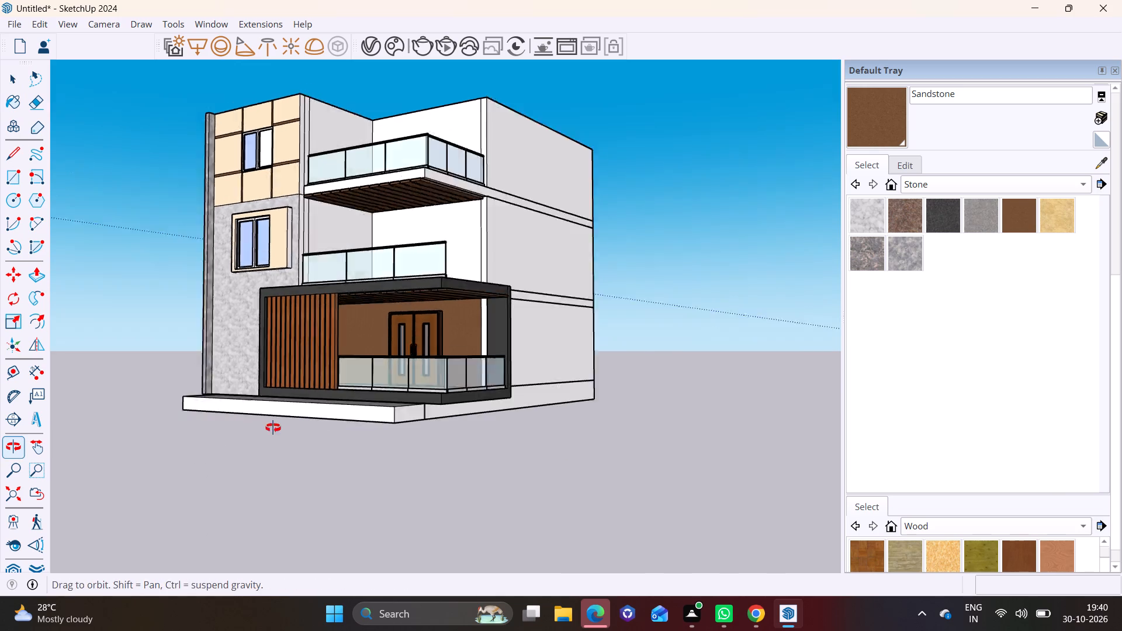
middle_drag(273, 428, 269, 428)
Open the plinth group and Push/Pull its side face outward past the grey frame to form a walkway.
scroll(349, 425, up, 3)
click(427, 416)
scroll(427, 416, up, 1)
double_click(664, 373)
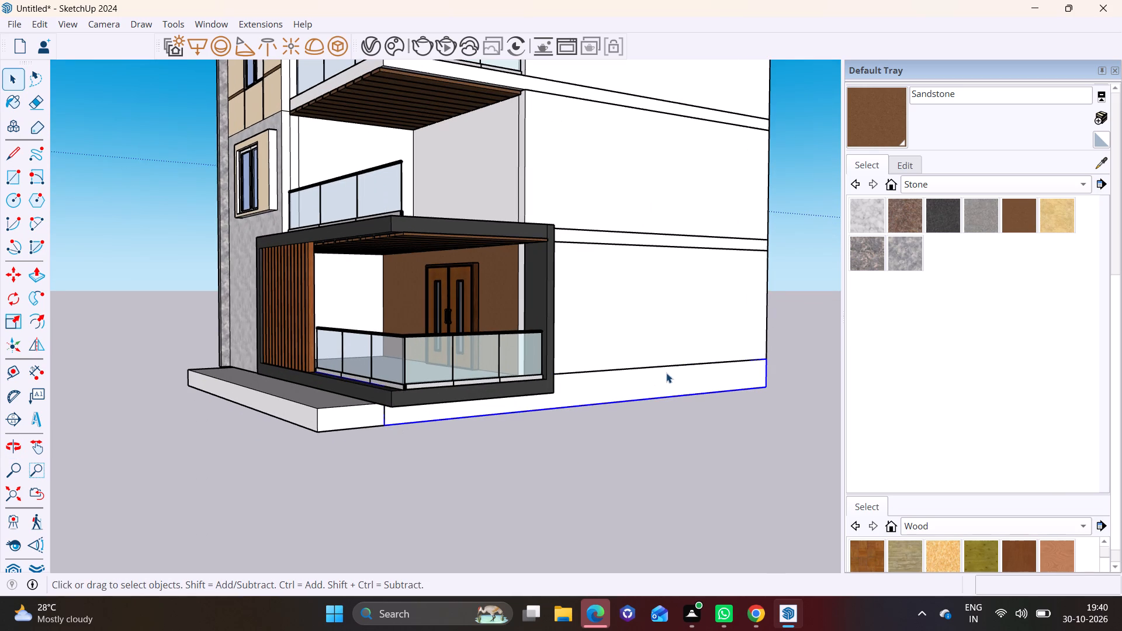
click(654, 380)
double_click(641, 387)
click(621, 389)
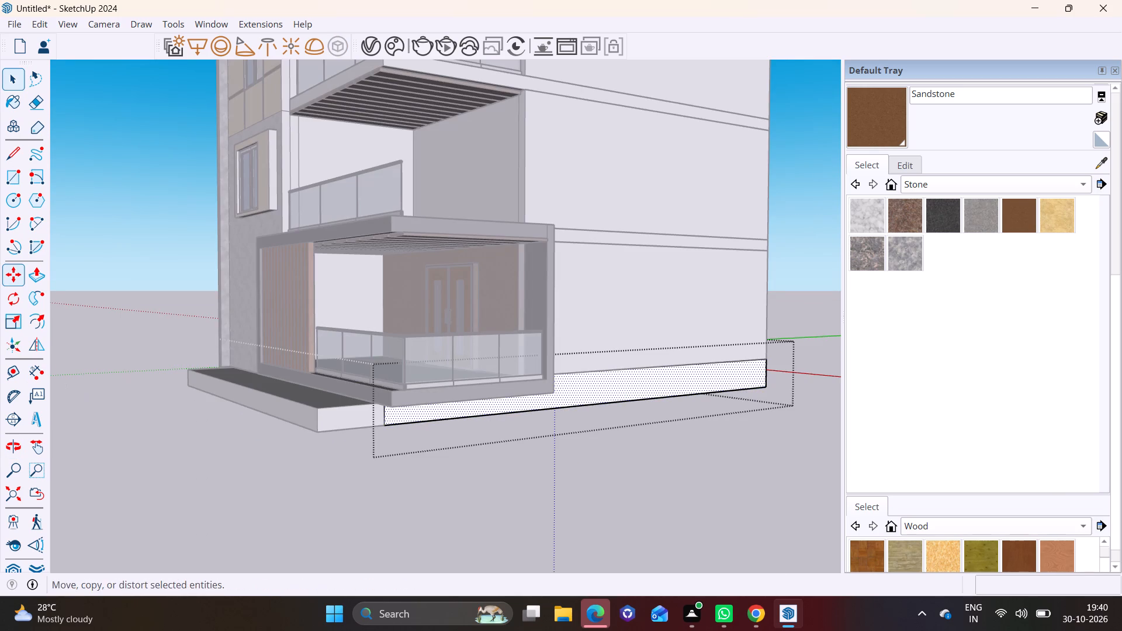
click(23, 276)
click(42, 278)
click(618, 393)
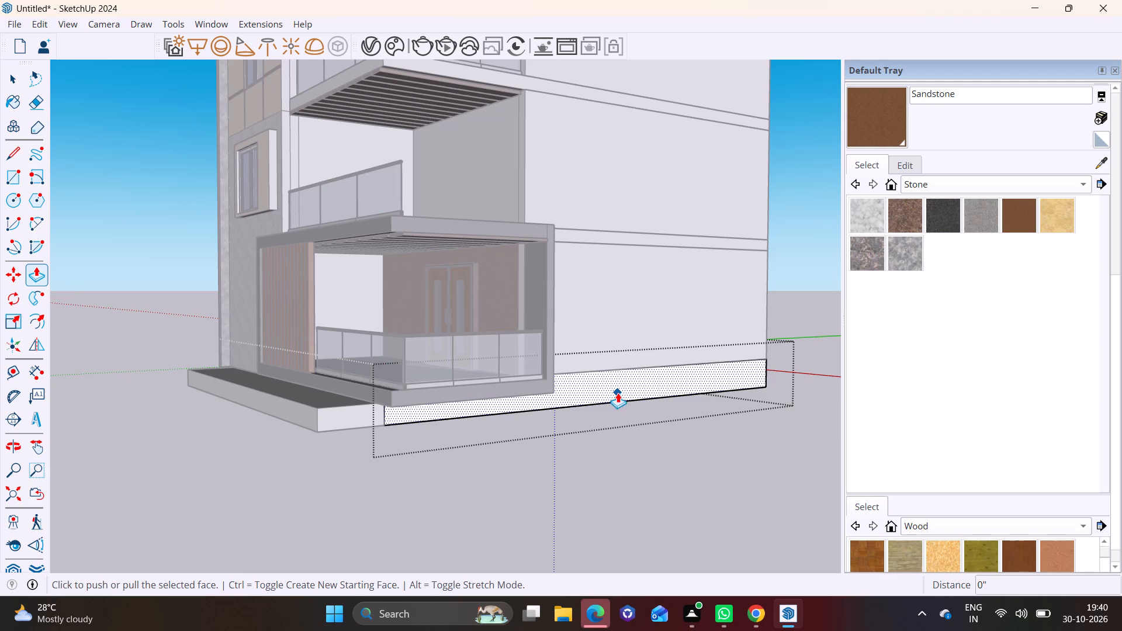
click(706, 413)
middle_drag(524, 419, 566, 497)
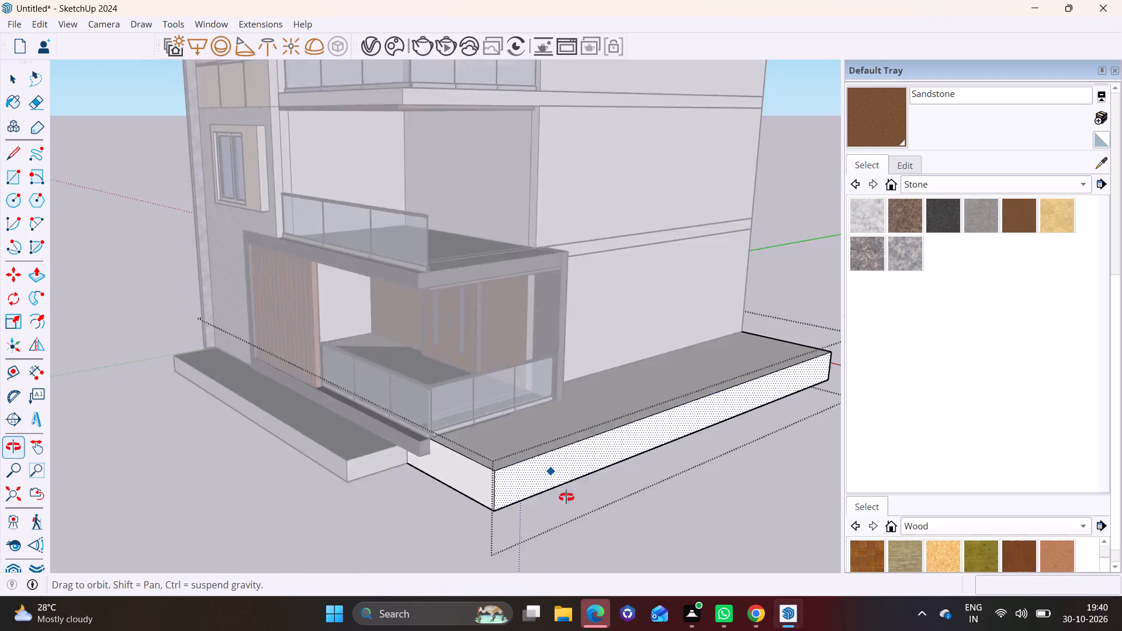
middle_drag(566, 497, 612, 536)
key(space)
Leave the plinth group and Push/Pull the front step's end face about 8' 10 1/8" to align with the widened plinth's outer face.
click(420, 493)
scroll(420, 493, up, 4)
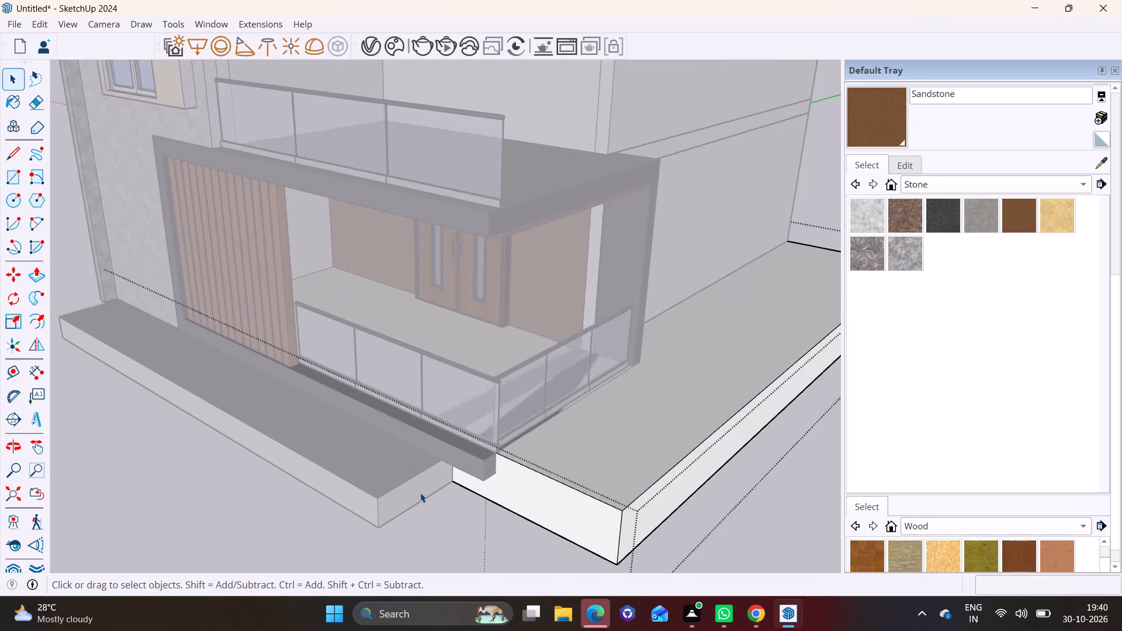
scroll(420, 493, up, 5)
middle_drag(420, 491, 378, 438)
double_click(372, 446)
click(259, 488)
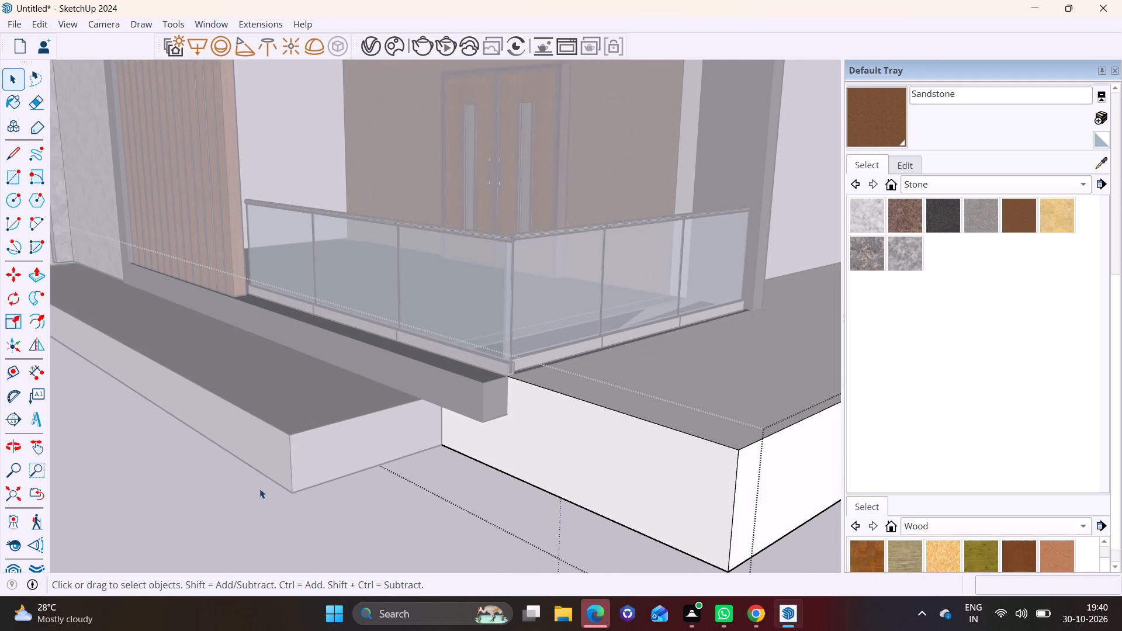
double_click(375, 452)
click(369, 449)
click(45, 271)
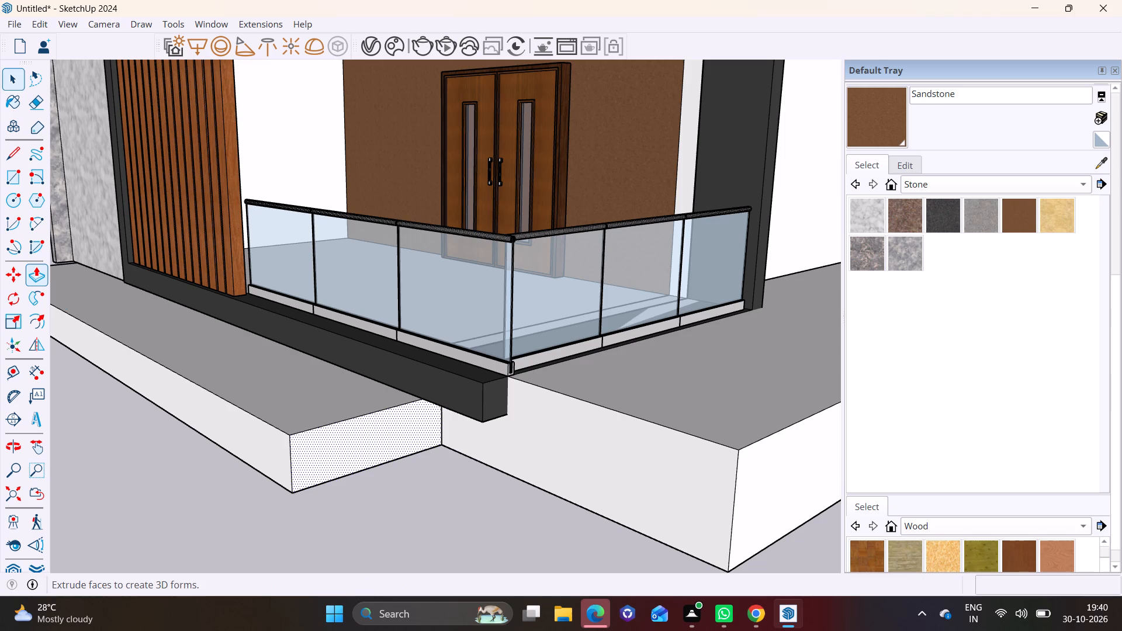
click(307, 435)
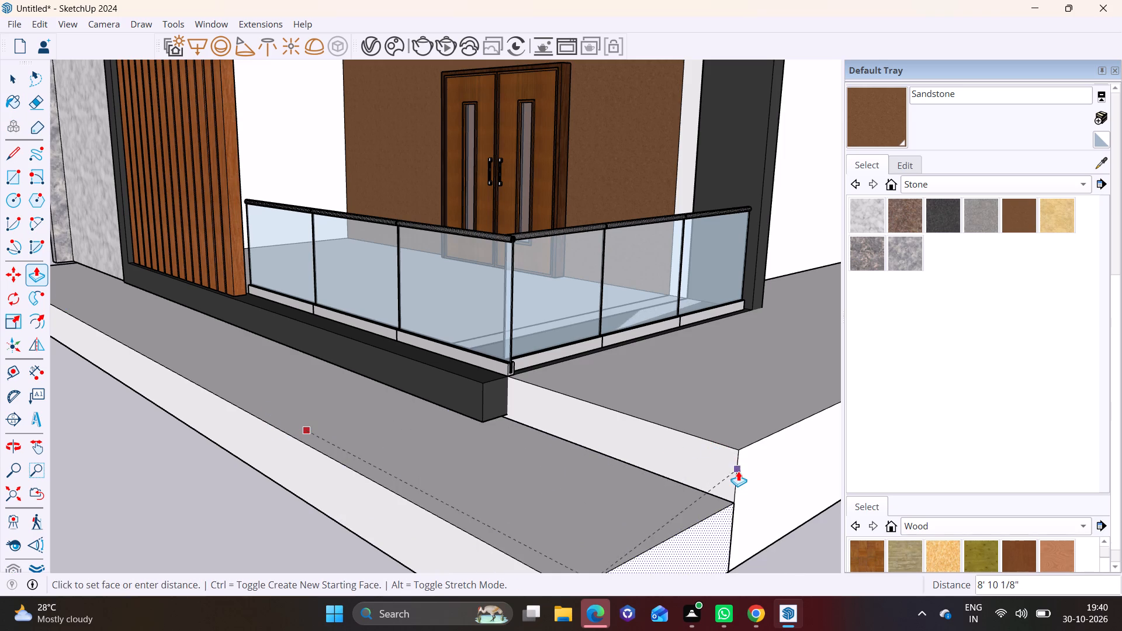
click(739, 471)
middle_drag(739, 471, 623, 415)
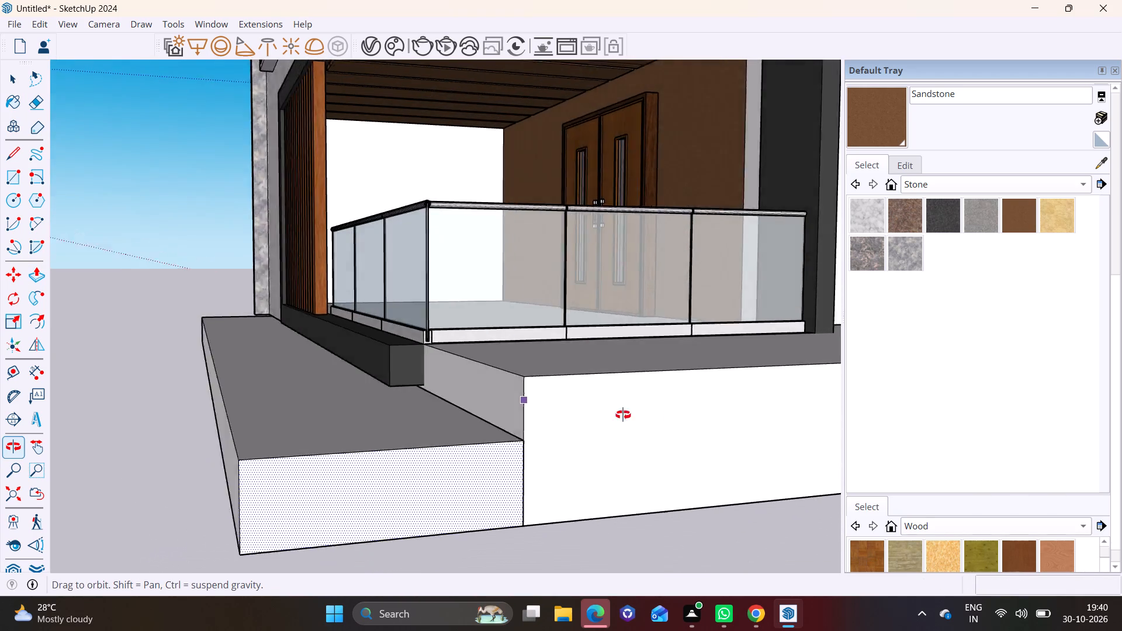
middle_drag(623, 415, 664, 414)
scroll(550, 412, down, 4)
middle_drag(606, 411, 584, 402)
shift+middle_drag(551, 383, 244, 408)
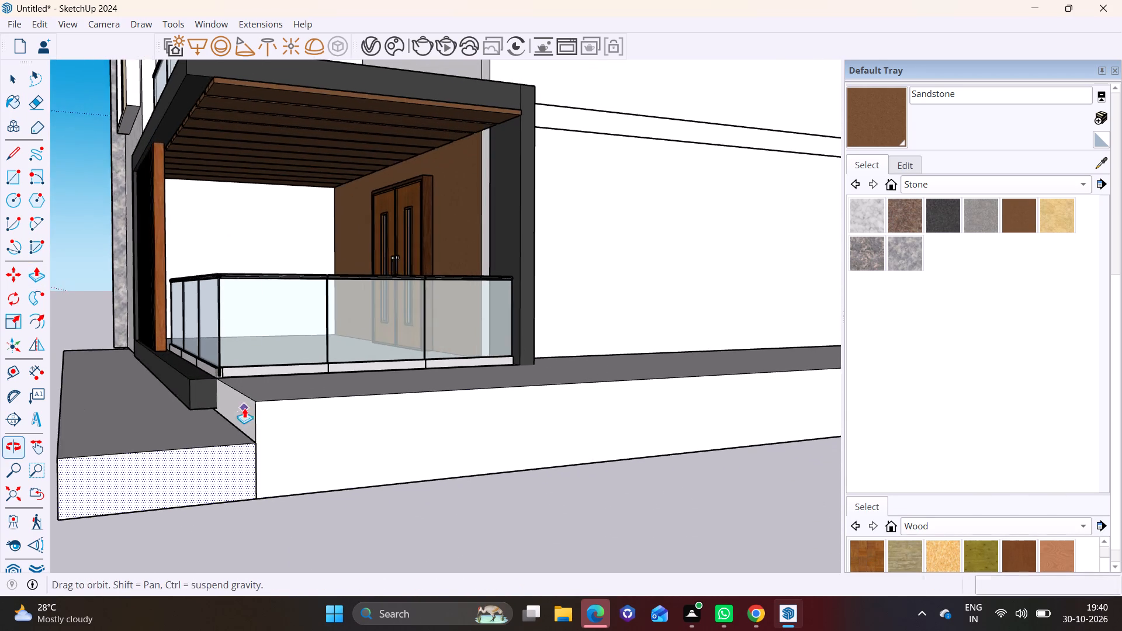
middle_drag(361, 415, 345, 496)
key(space)
click(449, 450)
scroll(448, 442, down, 5)
key(space)
click(559, 539)
Examine the front facade, the balconies and the extended plinth and step from several angles.
middle_drag(544, 513, 712, 473)
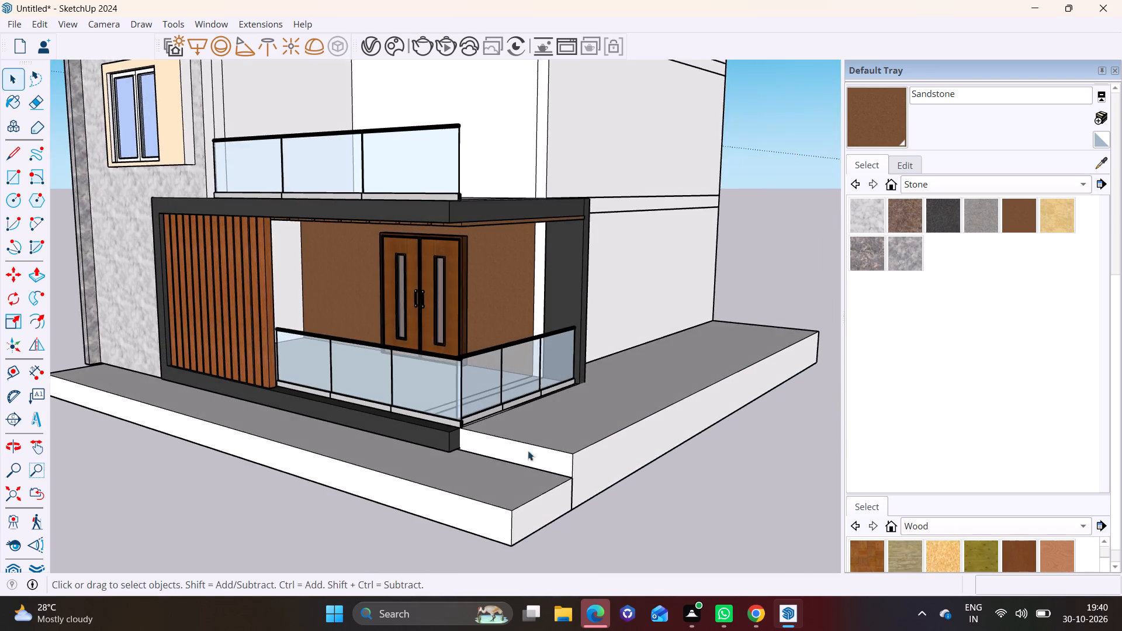
middle_drag(508, 439, 693, 428)
scroll(452, 434, down, 2)
shift+middle_drag(427, 281, 420, 358)
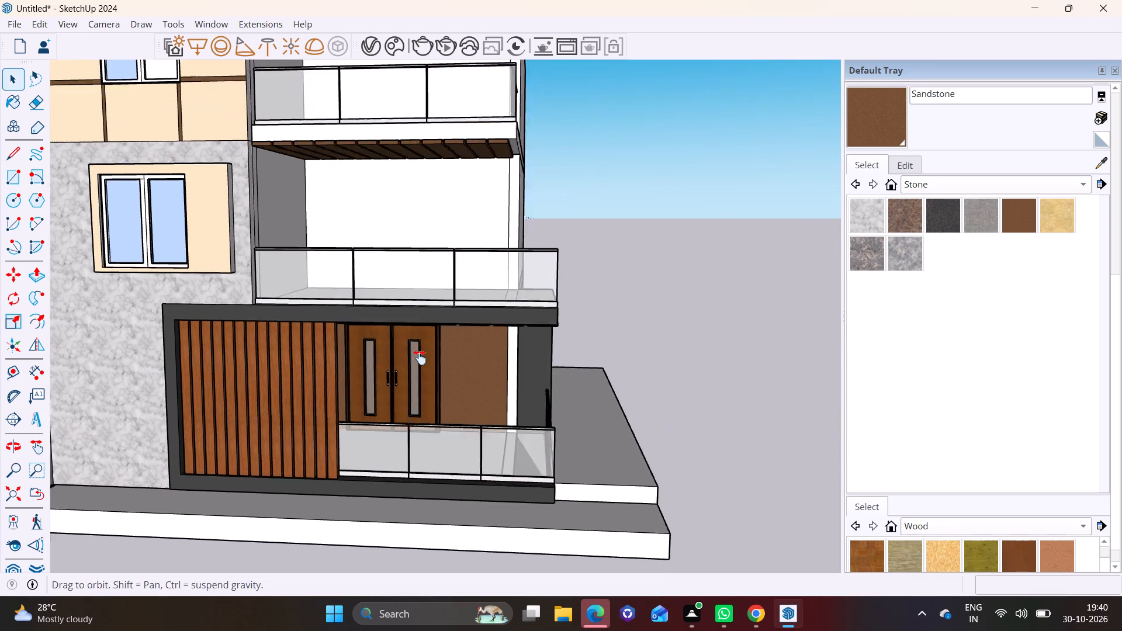
shift+middle_drag(420, 358, 417, 490)
scroll(286, 427, down, 2)
middle_drag(300, 425, 248, 380)
scroll(248, 379, down, 2)
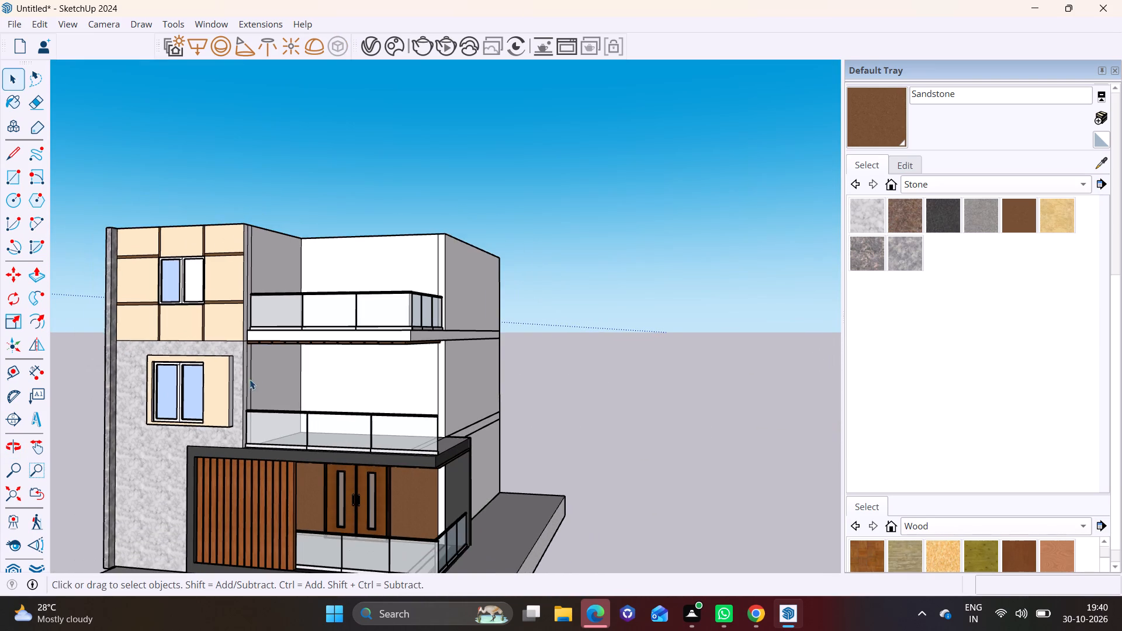
shift+middle_drag(336, 370, 339, 528)
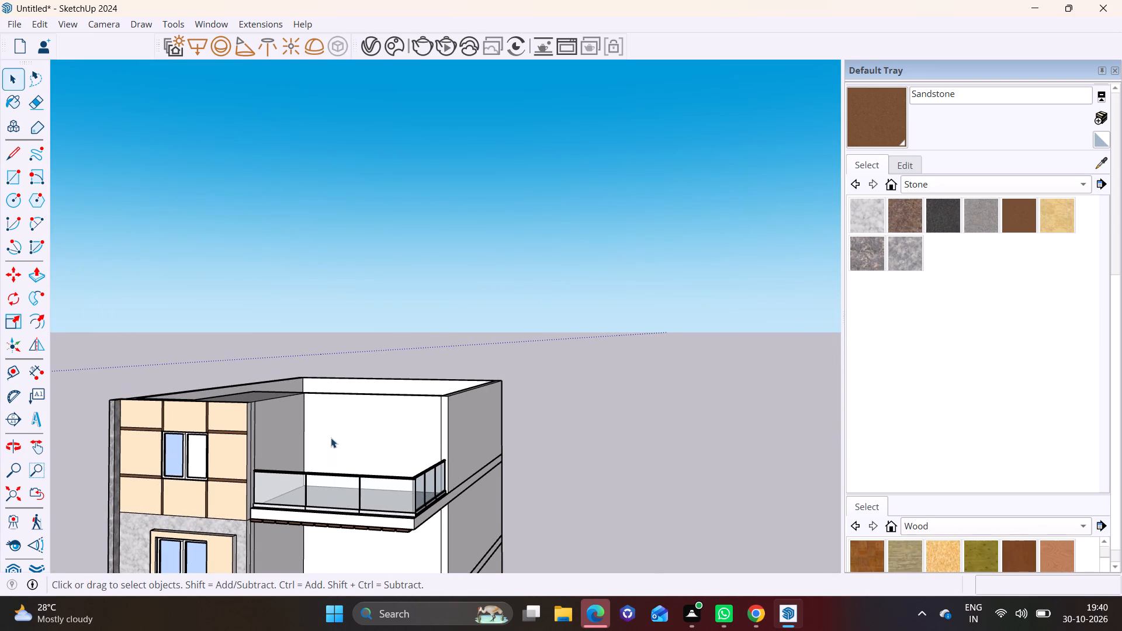
scroll(329, 430, up, 3)
shift+middle_drag(334, 455, 296, 304)
scroll(309, 455, down, 2)
shift+middle_drag(339, 470, 317, 258)
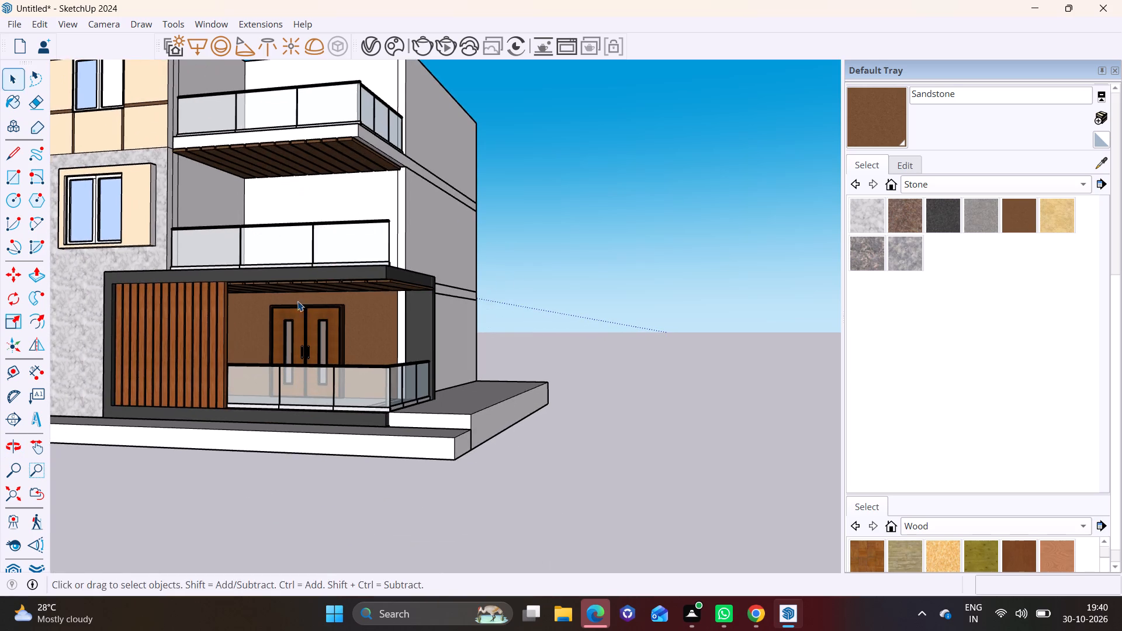
shift+middle_drag(297, 301, 355, 541)
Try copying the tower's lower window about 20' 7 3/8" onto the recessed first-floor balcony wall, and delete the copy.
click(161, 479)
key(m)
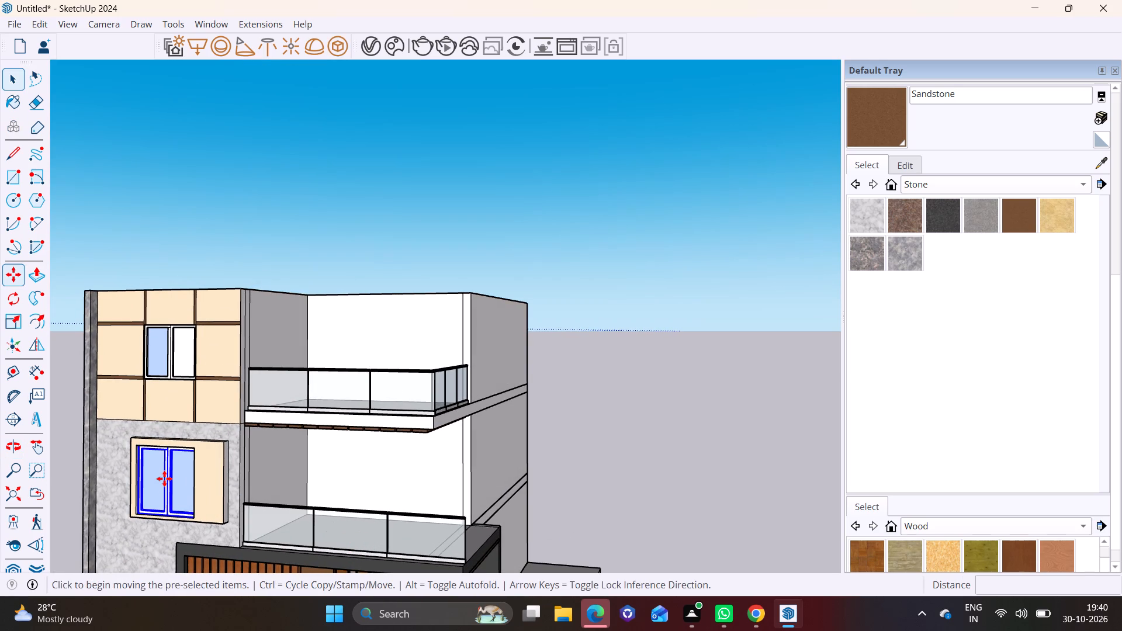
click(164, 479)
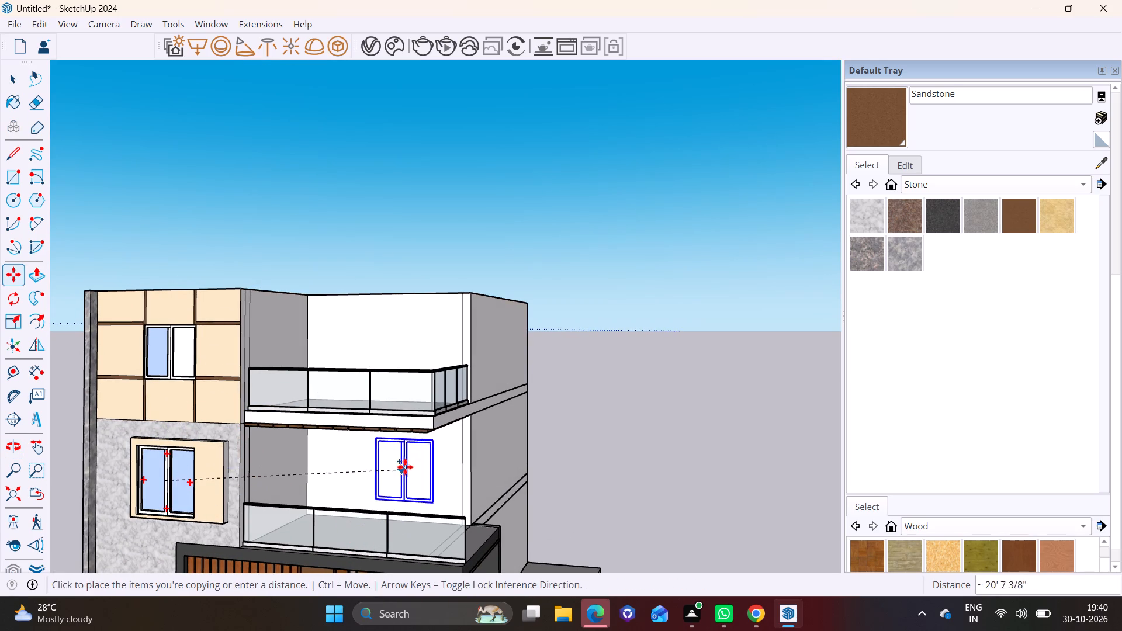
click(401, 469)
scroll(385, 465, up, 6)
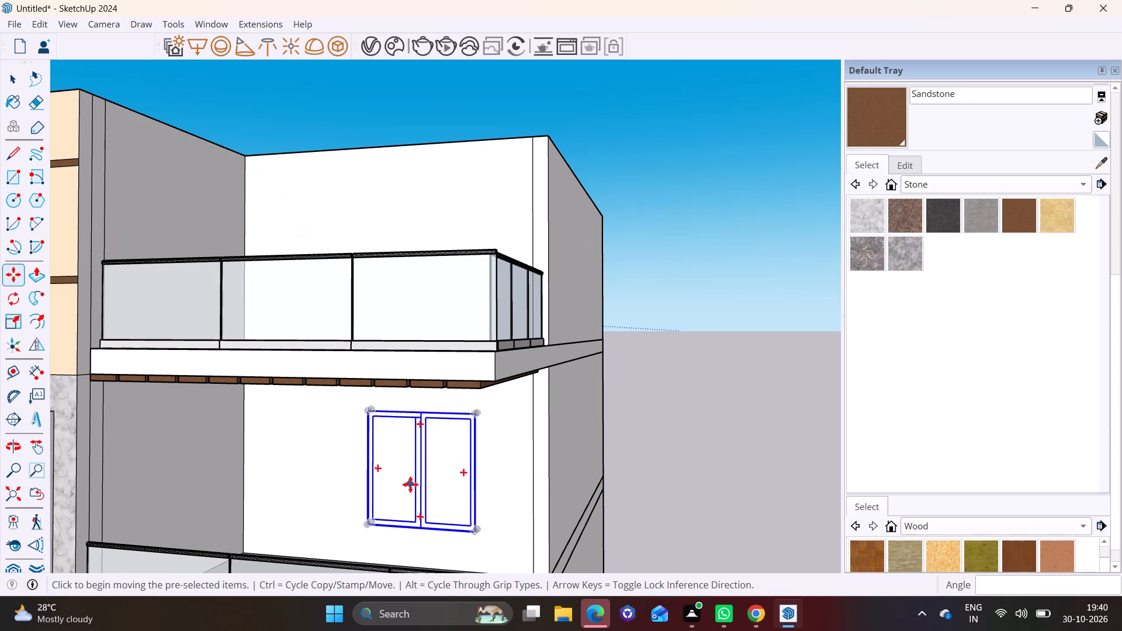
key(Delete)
Search 3D Warehouse for "glass door".
click(211, 30)
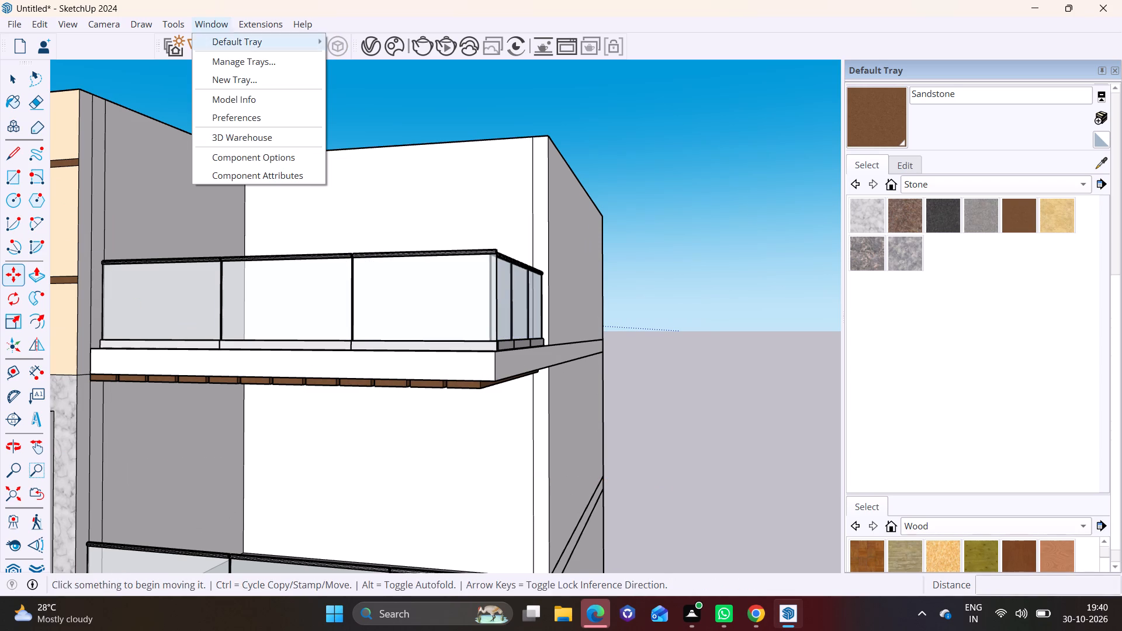
click(230, 140)
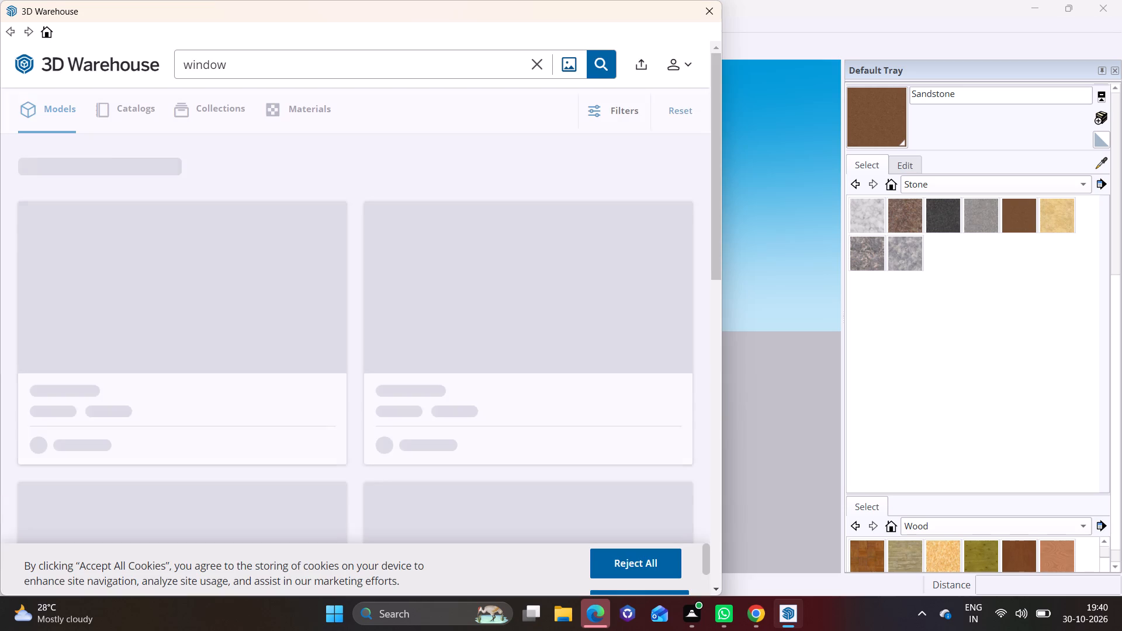
click(533, 63)
click(359, 61)
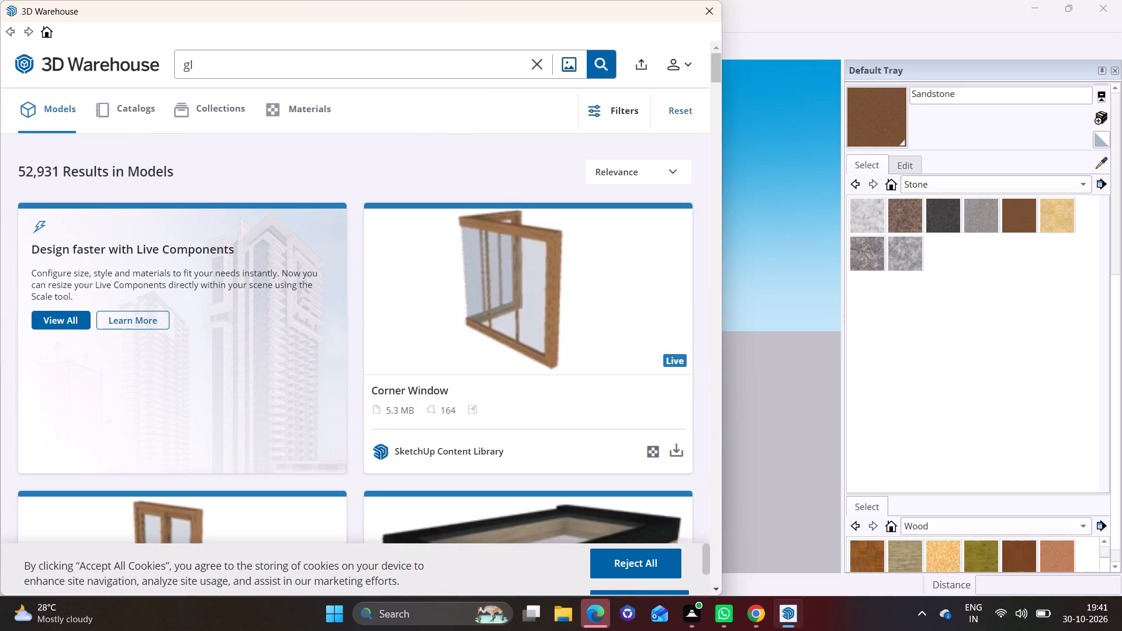
text(ASS DOOR)
key(Return)
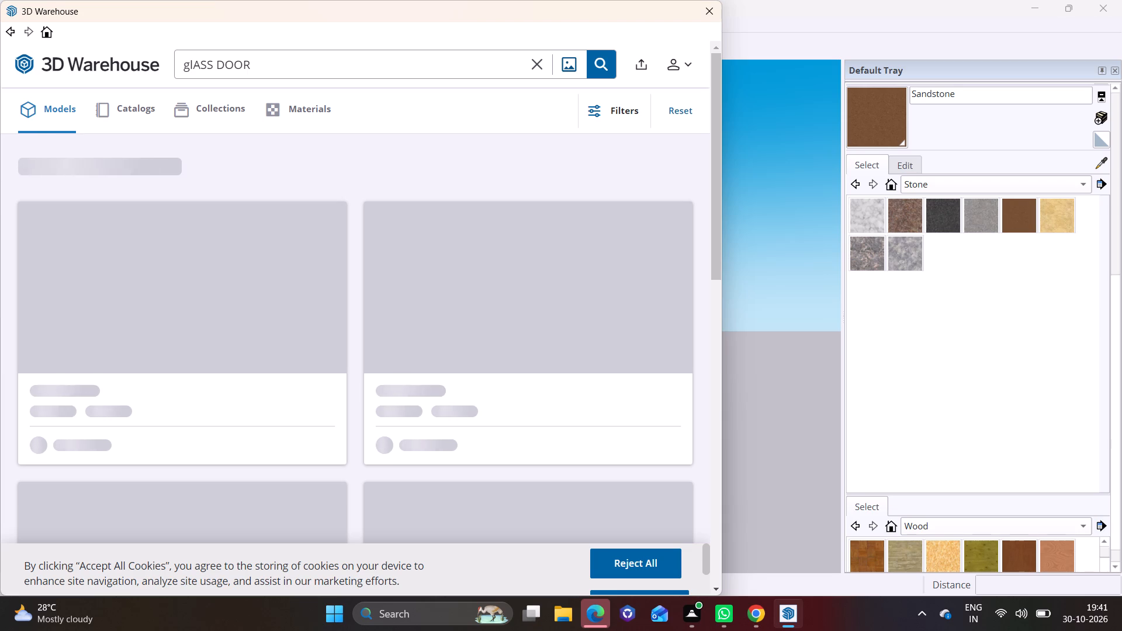
Load the frameless double Glass Door with two long vertical pull handles (98 KB) from the results into the model.
click(712, 589)
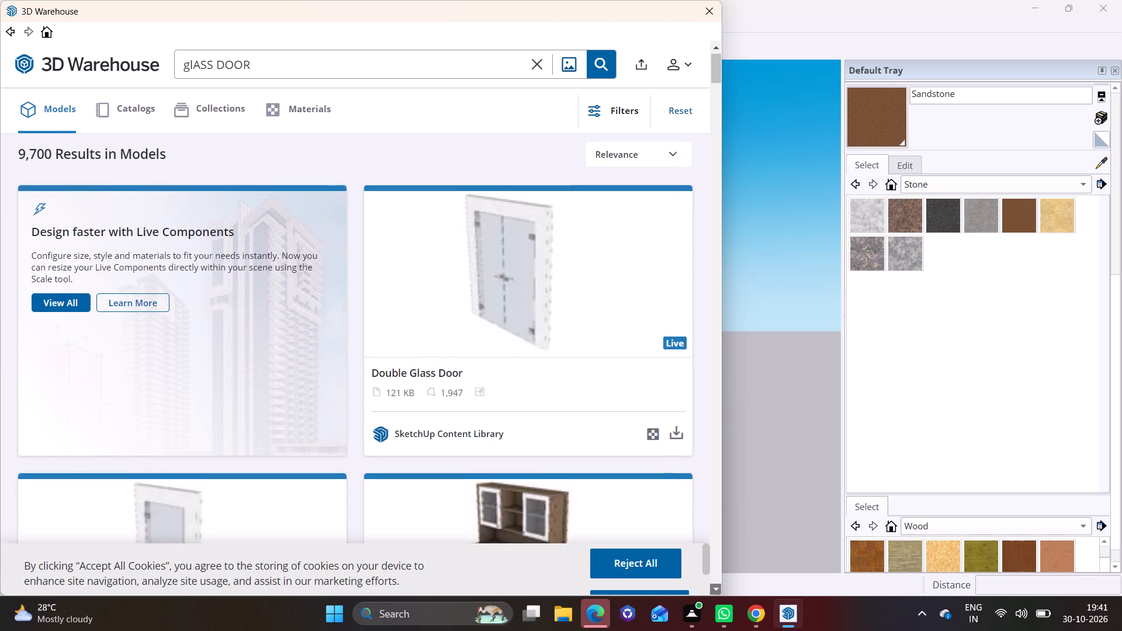
click(712, 589)
click(712, 589)
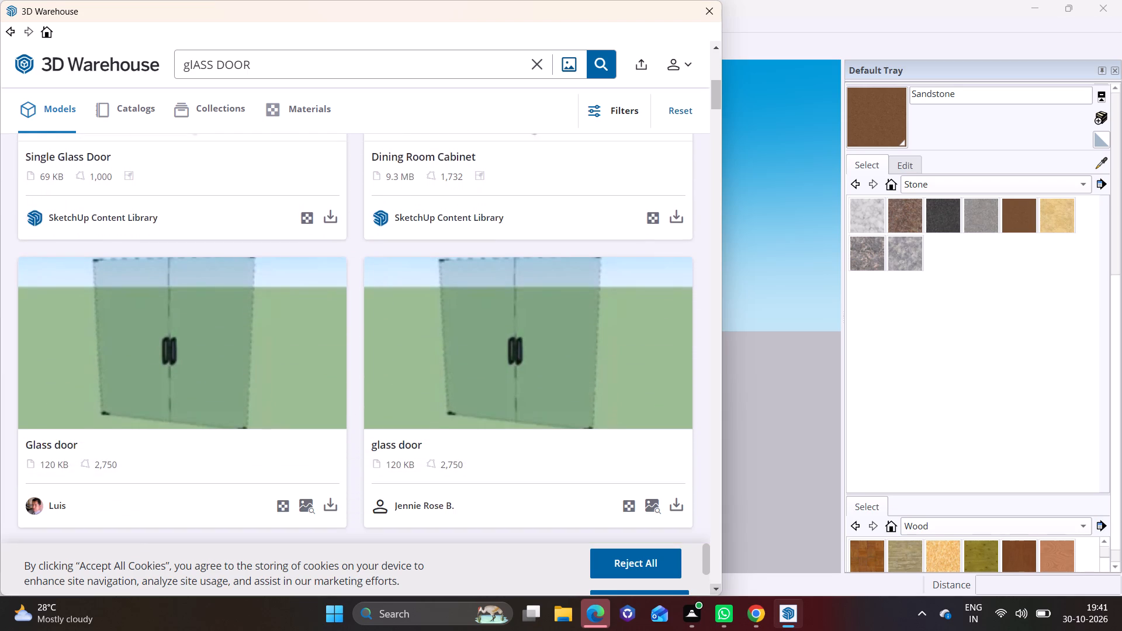
click(712, 589)
click(712, 589)
click(712, 589)
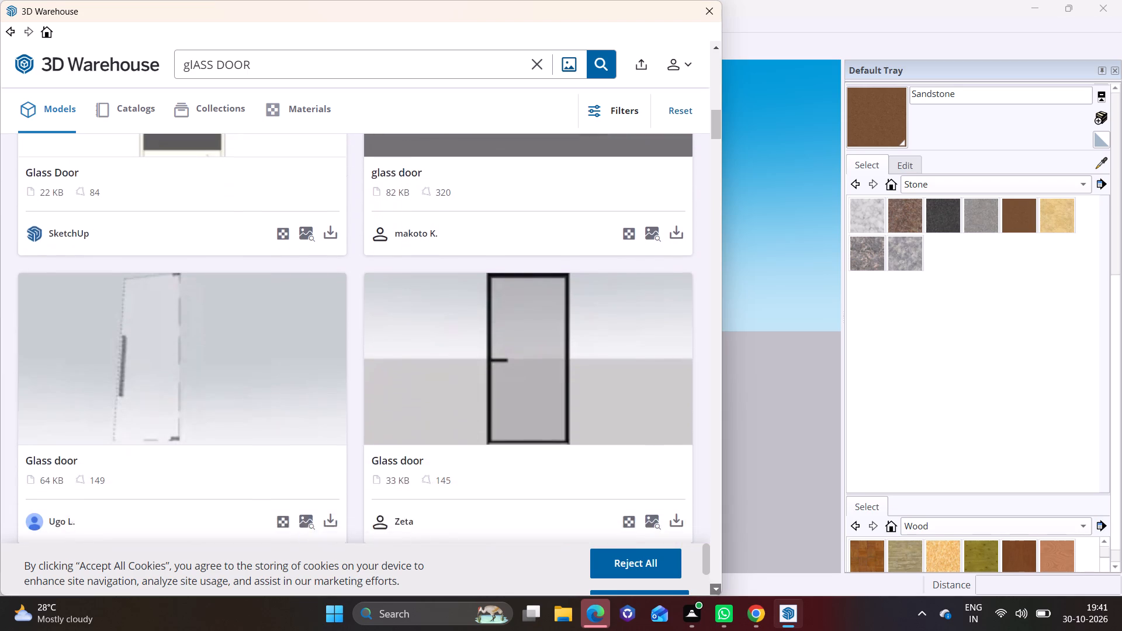
click(712, 589)
click(712, 589)
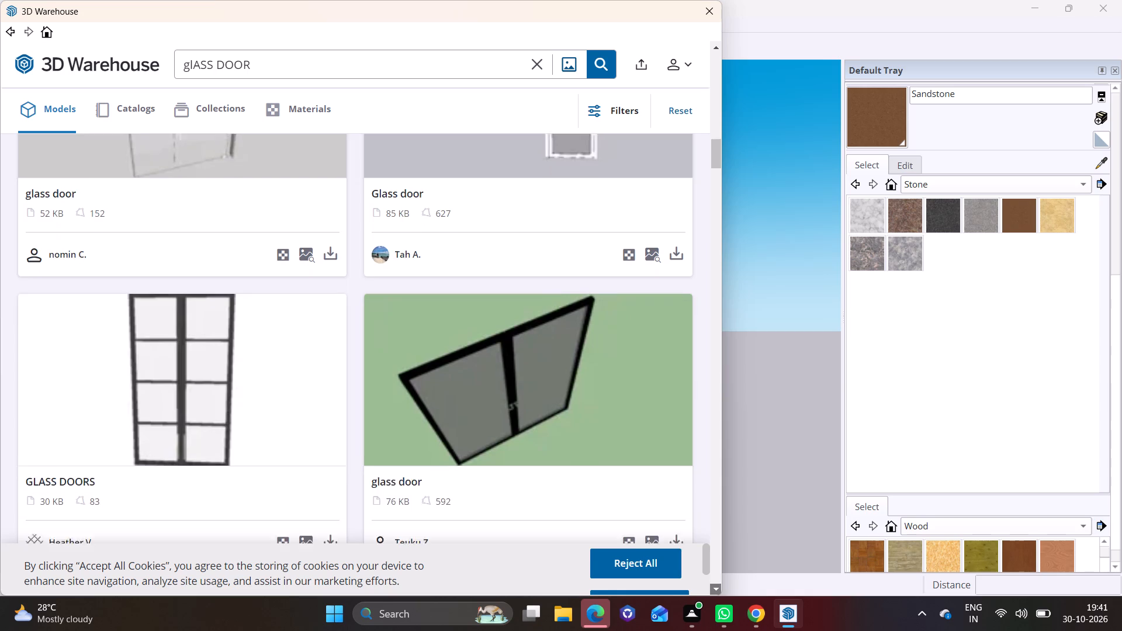
click(712, 589)
click(712, 589)
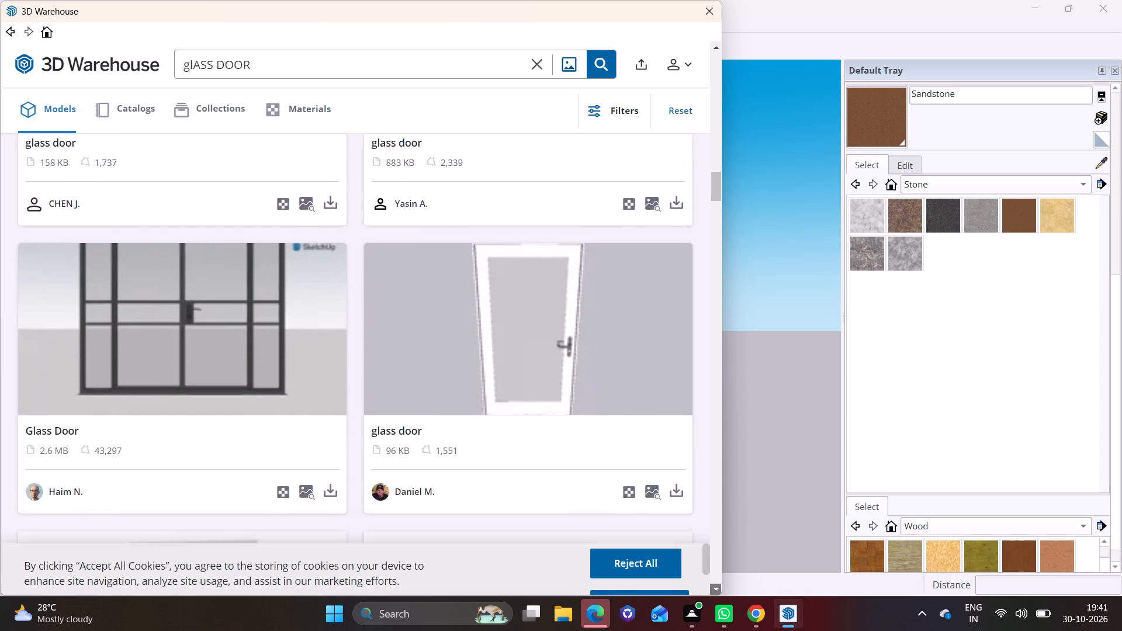
click(712, 589)
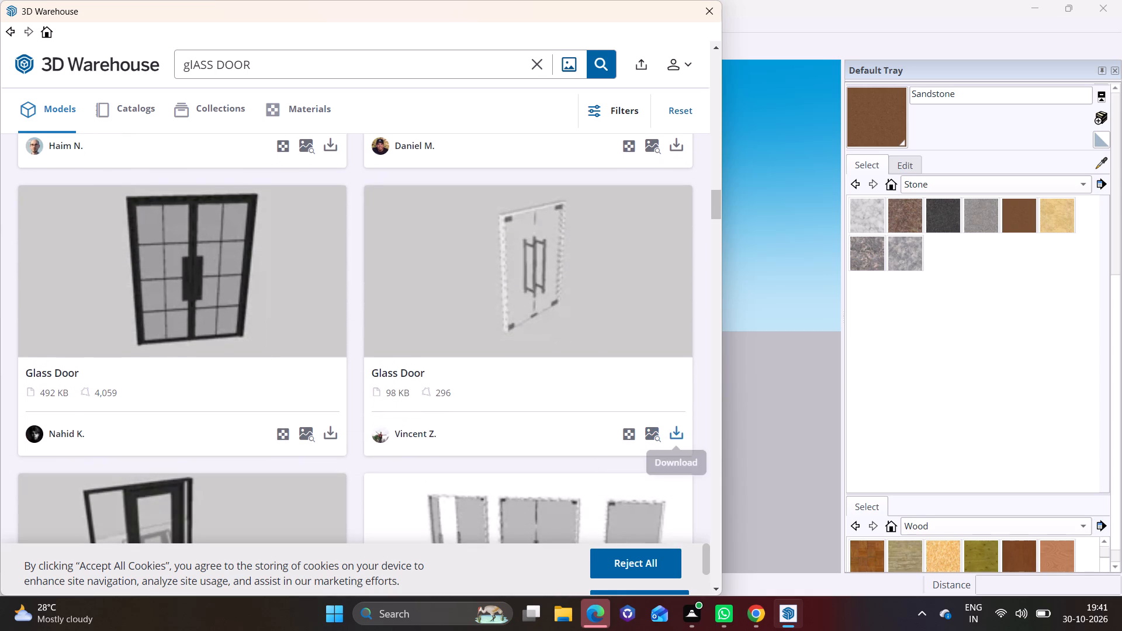
click(682, 430)
click(305, 313)
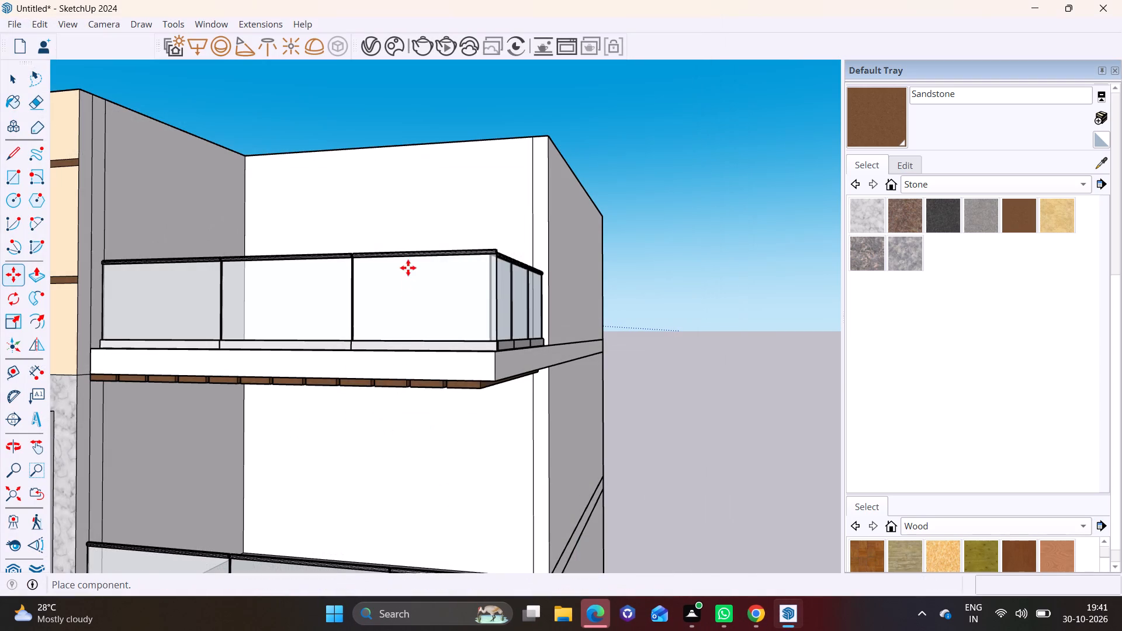
Place the glass door component on open ground beside the house's widened plinth.
scroll(224, 532, down, 3)
scroll(321, 517, down, 1)
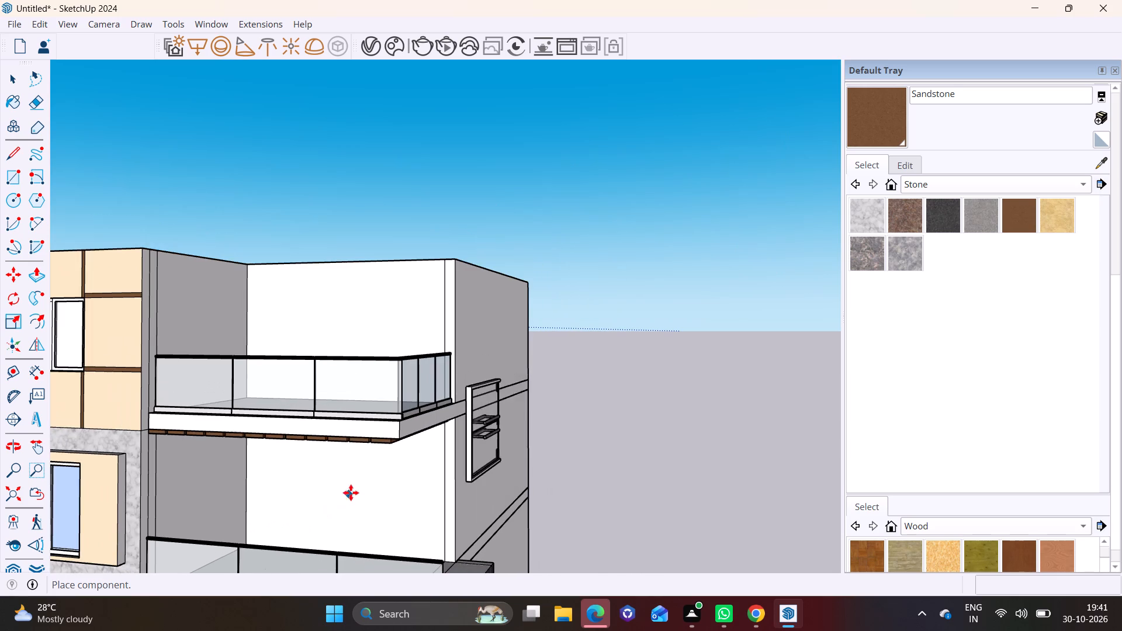
middle_drag(327, 313, 230, 430)
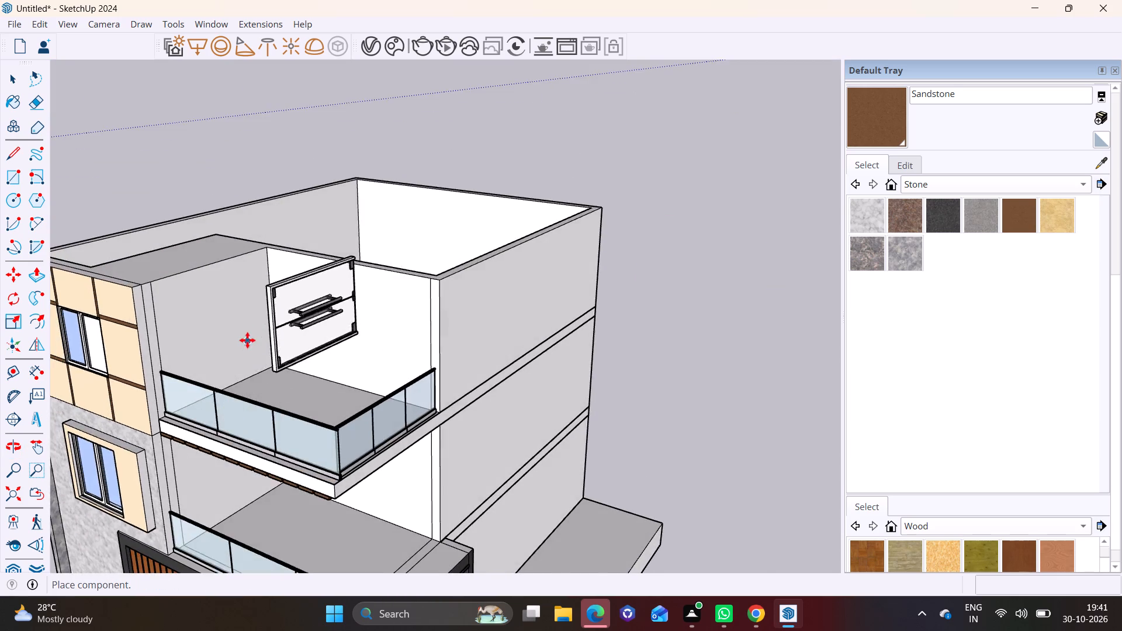
scroll(247, 340, up, 7)
scroll(158, 303, down, 3)
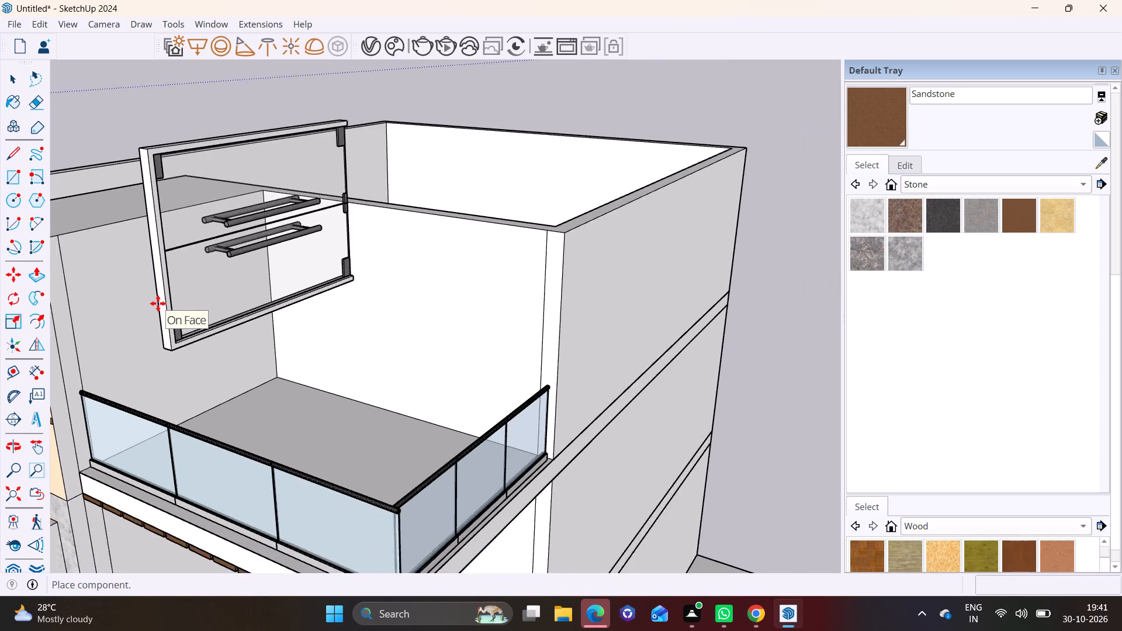
scroll(158, 303, down, 3)
scroll(388, 417, down, 8)
shift+middle_drag(395, 417, 275, 363)
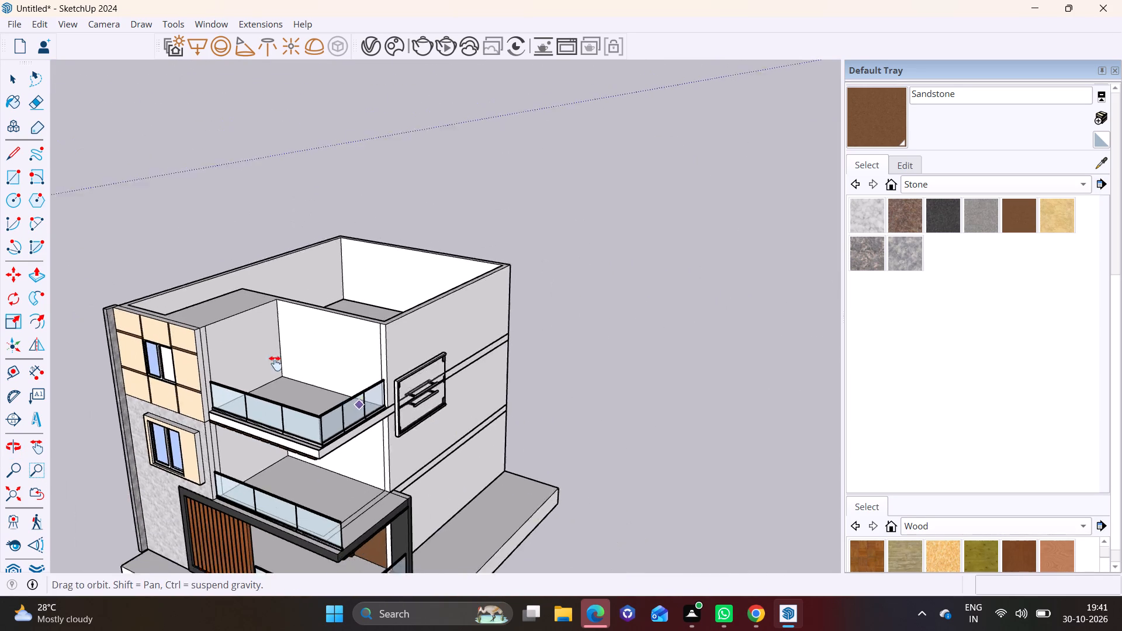
shift+middle_drag(275, 363, 199, 331)
scroll(385, 474, down, 6)
click(405, 491)
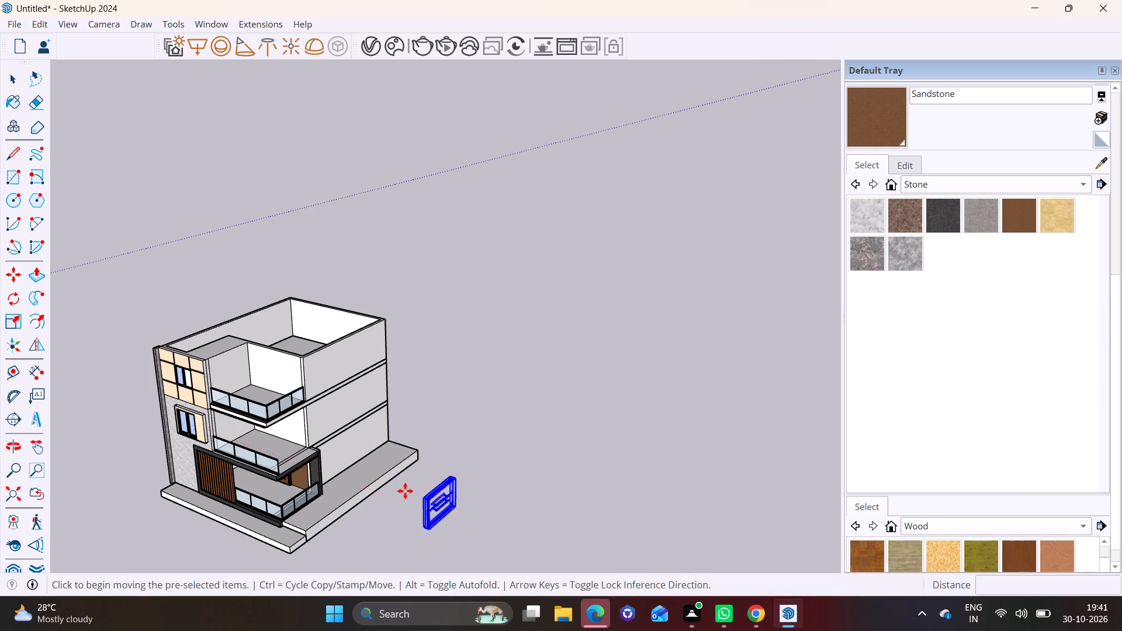
Rotate the glass door 90° in its own plane about its corner so its handles run vertically.
scroll(437, 491, up, 1)
middle_drag(432, 488, 248, 427)
scroll(307, 459, up, 6)
middle_drag(280, 452, 185, 440)
shift+middle_drag(203, 407, 490, 394)
middle_drag(456, 396, 295, 410)
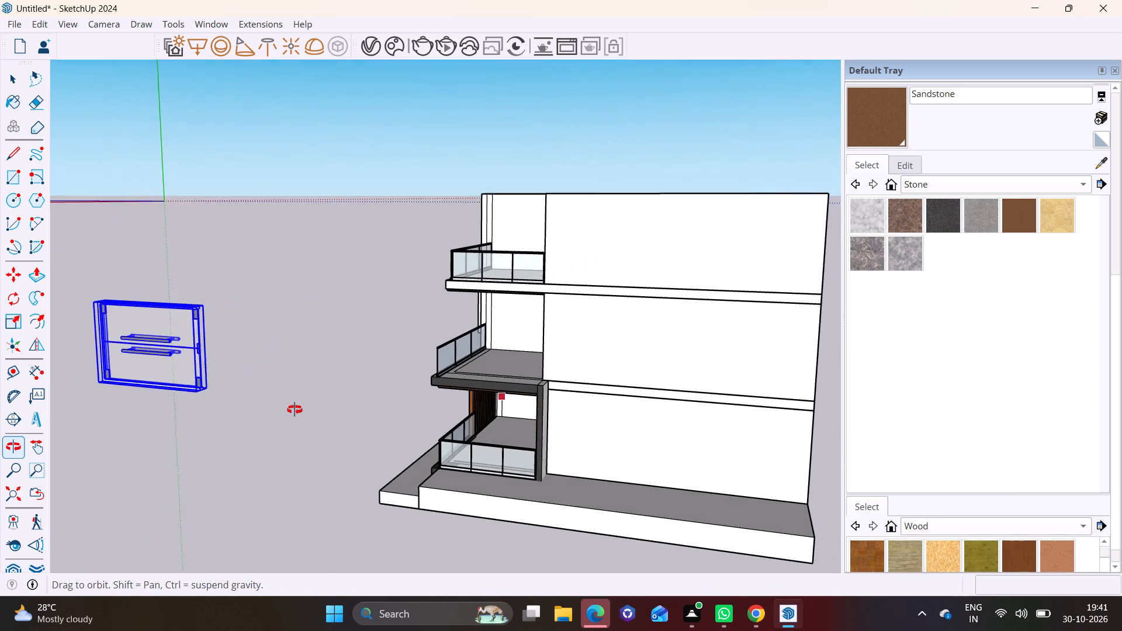
middle_drag(295, 410, 299, 411)
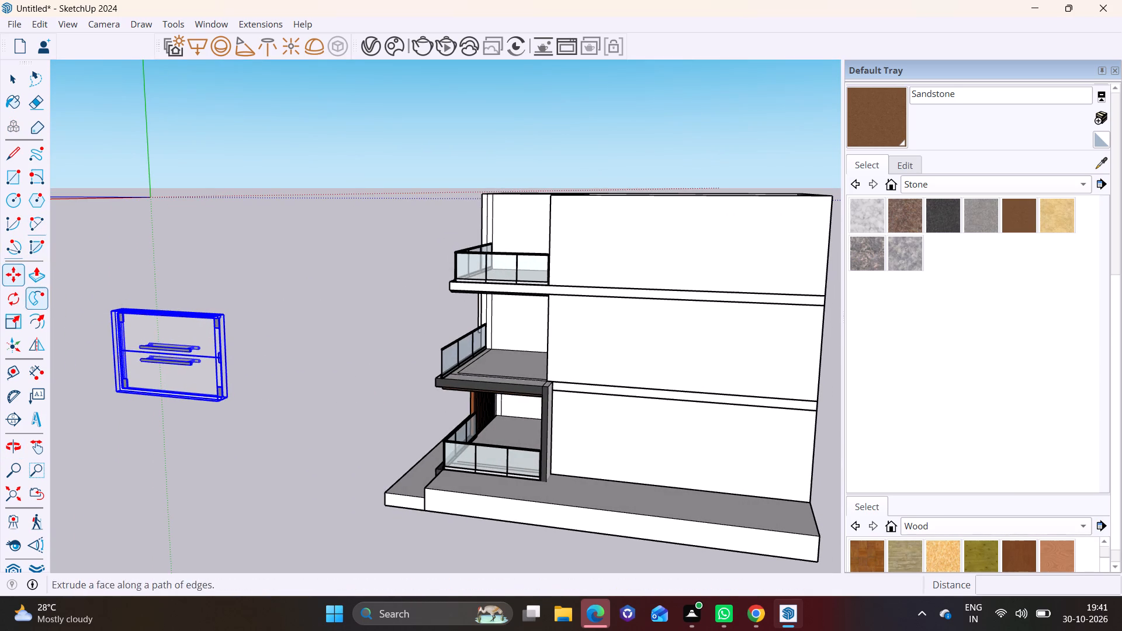
click(14, 299)
click(217, 321)
click(320, 318)
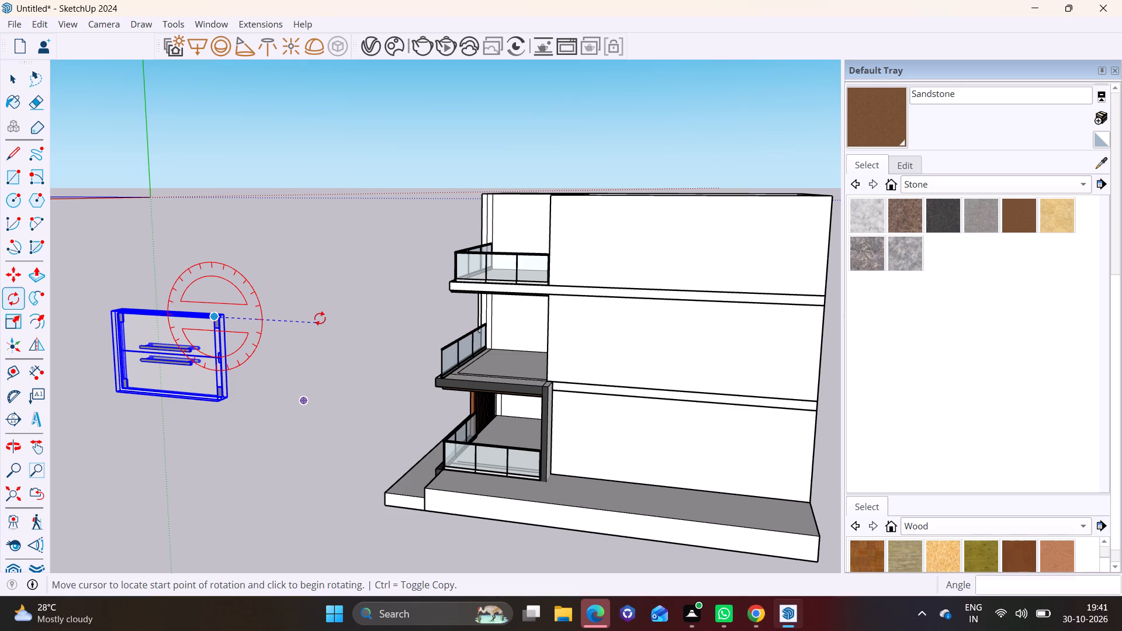
click(221, 491)
Rotate the upright glass door 90° about the blue axis so it lies flat.
scroll(235, 438, down, 11)
middle_drag(244, 481, 806, 485)
scroll(678, 449, down, 11)
shift+middle_drag(740, 456, 475, 332)
middle_drag(478, 357, 507, 494)
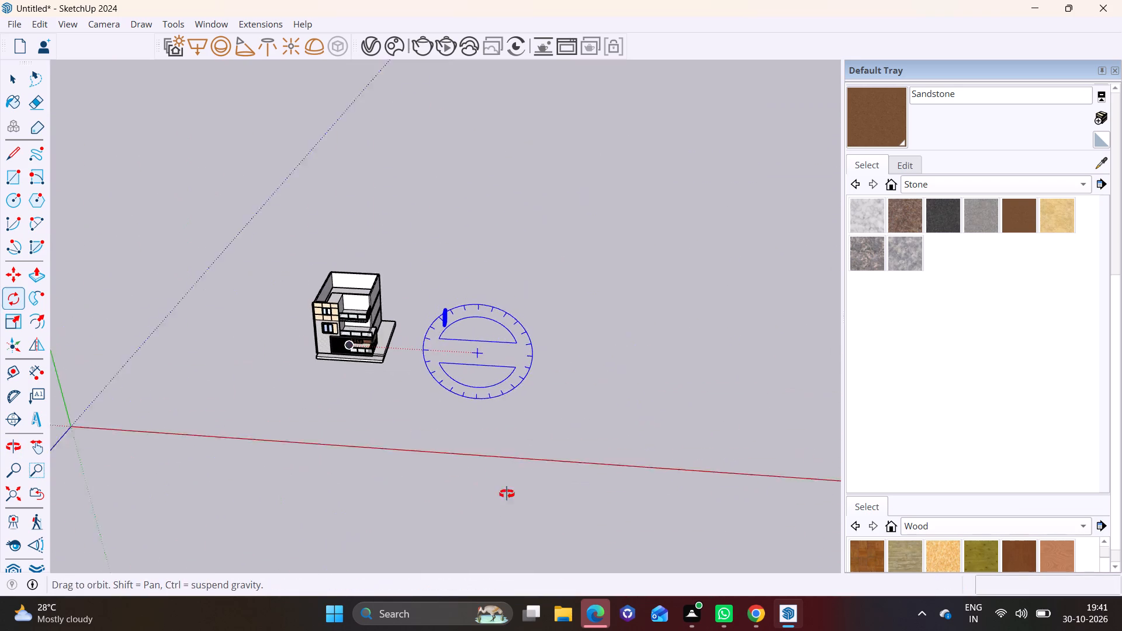
middle_drag(507, 494, 512, 508)
click(535, 340)
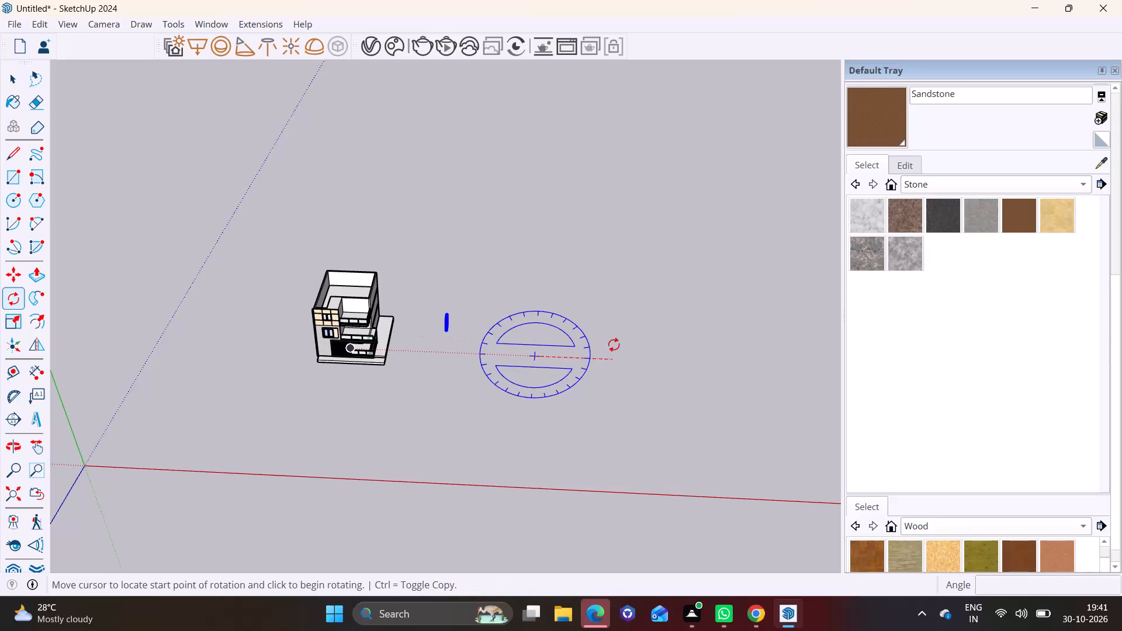
click(614, 345)
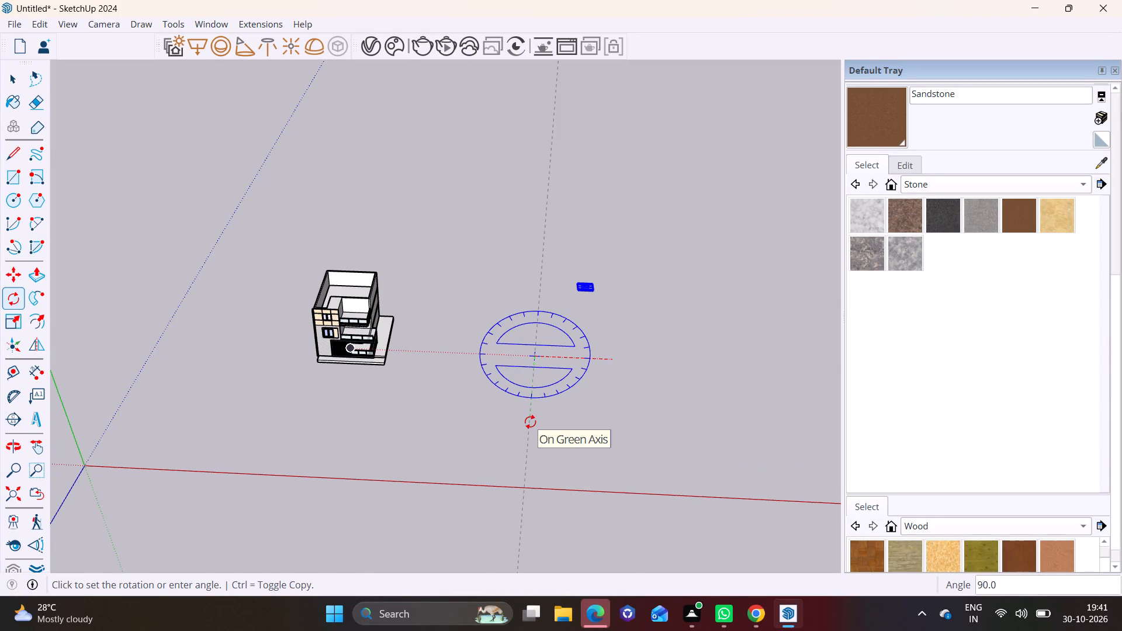
click(529, 422)
Move the flat-lying glass door back close to the house, just outside the plinth's side.
scroll(617, 297, up, 5)
key(m)
click(580, 289)
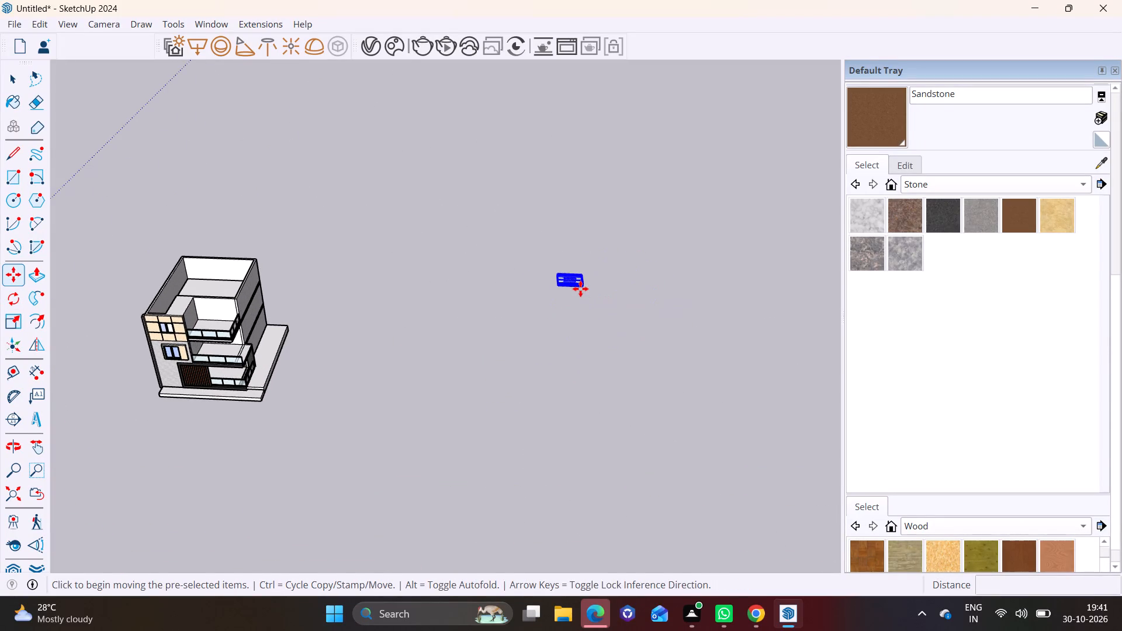
scroll(259, 376, up, 13)
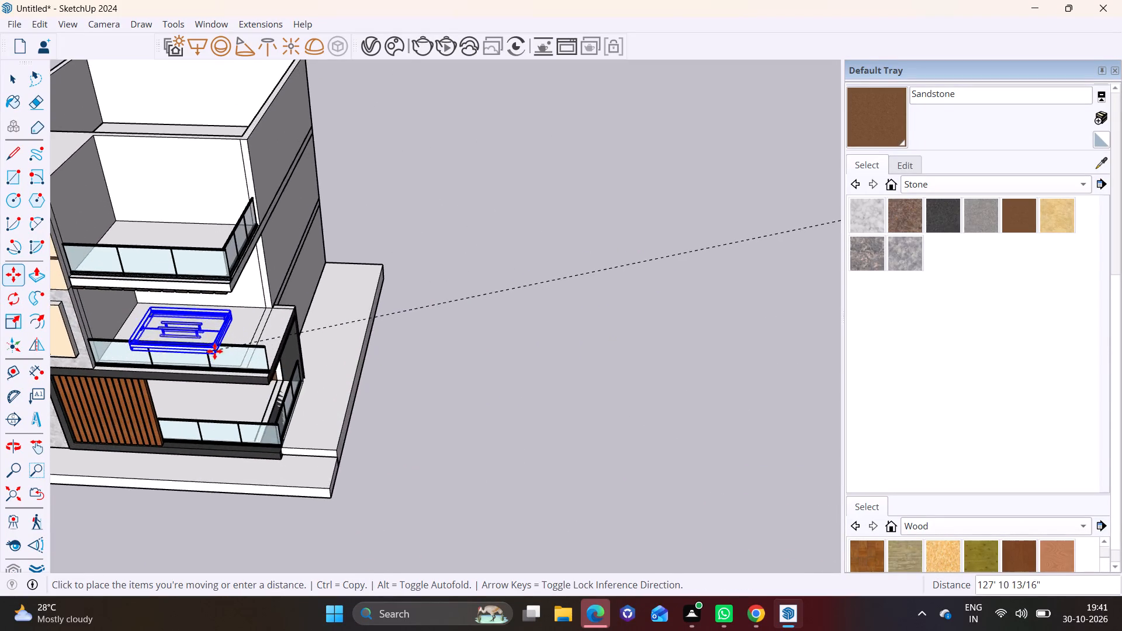
middle_drag(208, 344, 202, 254)
scroll(203, 342, up, 1)
click(529, 389)
Rotate the flat-lying glass door 90° in the horizontal plane about its corner so its handles run along the house's depth.
middle_drag(520, 394, 449, 458)
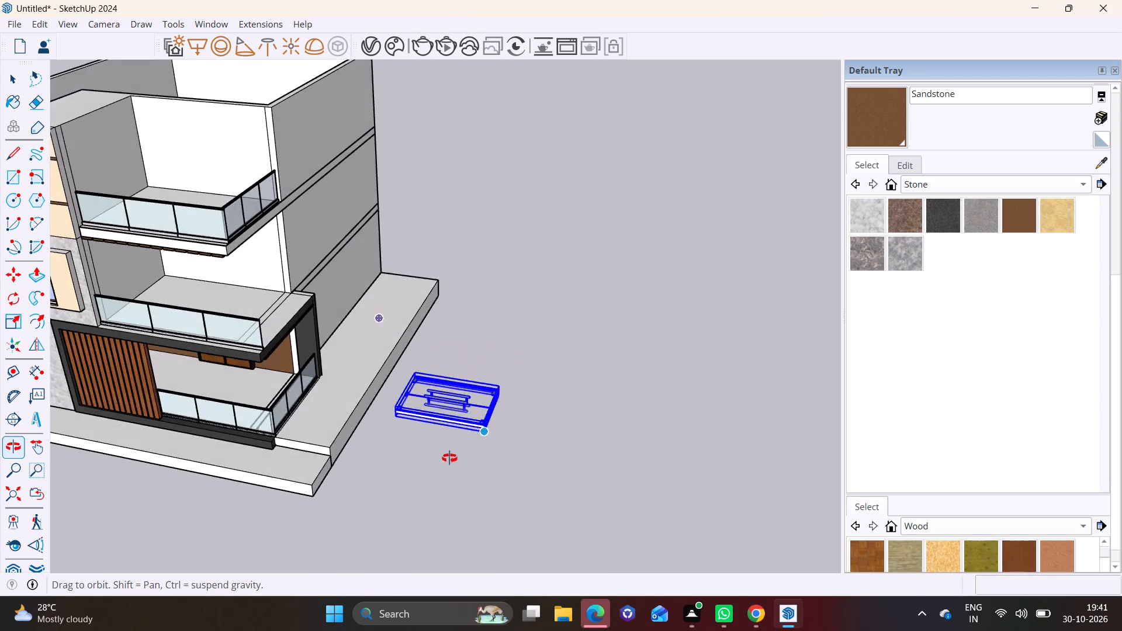
middle_drag(449, 458, 430, 486)
scroll(425, 425, up, 7)
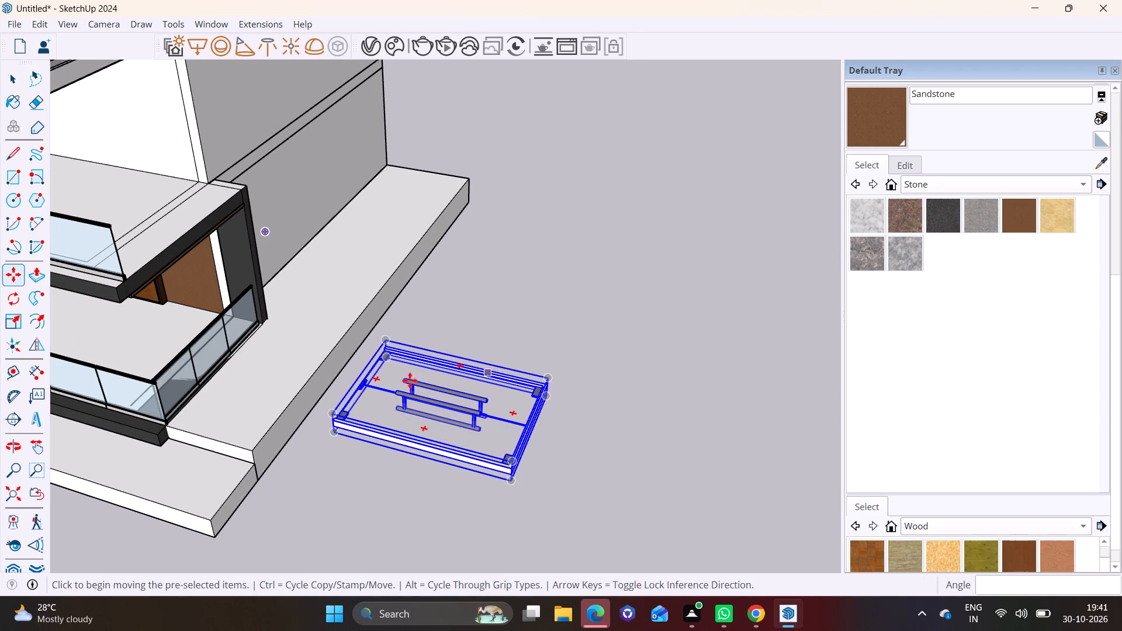
click(11, 307)
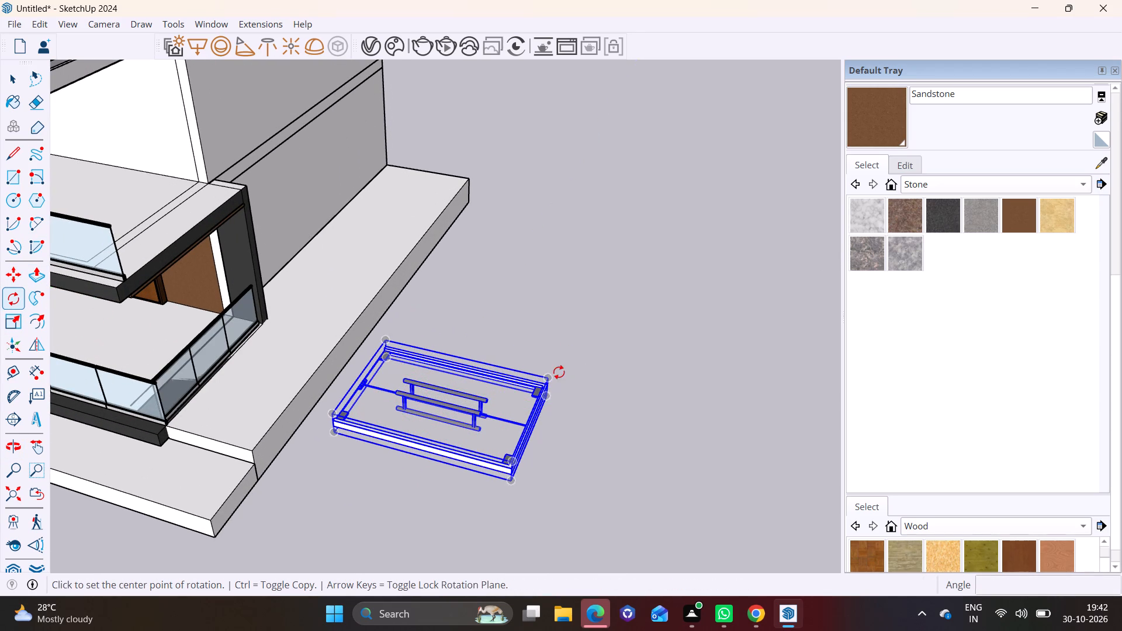
click(546, 380)
click(607, 391)
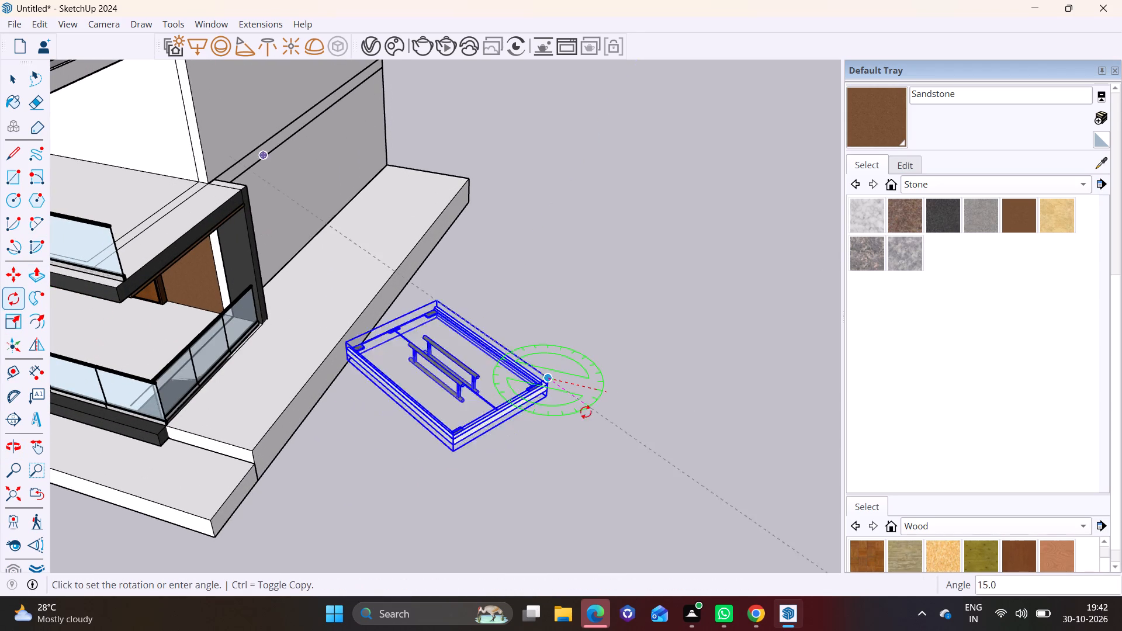
click(528, 436)
Rotate the glass door 90° about the red axis so it stands upright, parallel to the house's front.
scroll(598, 297, up, 4)
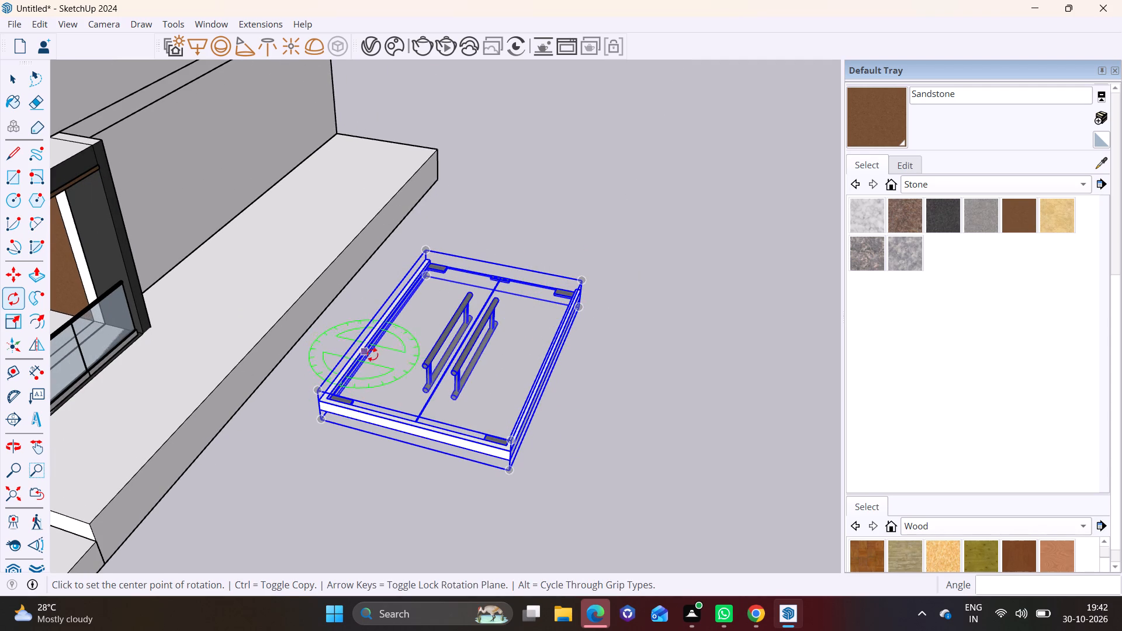
click(358, 350)
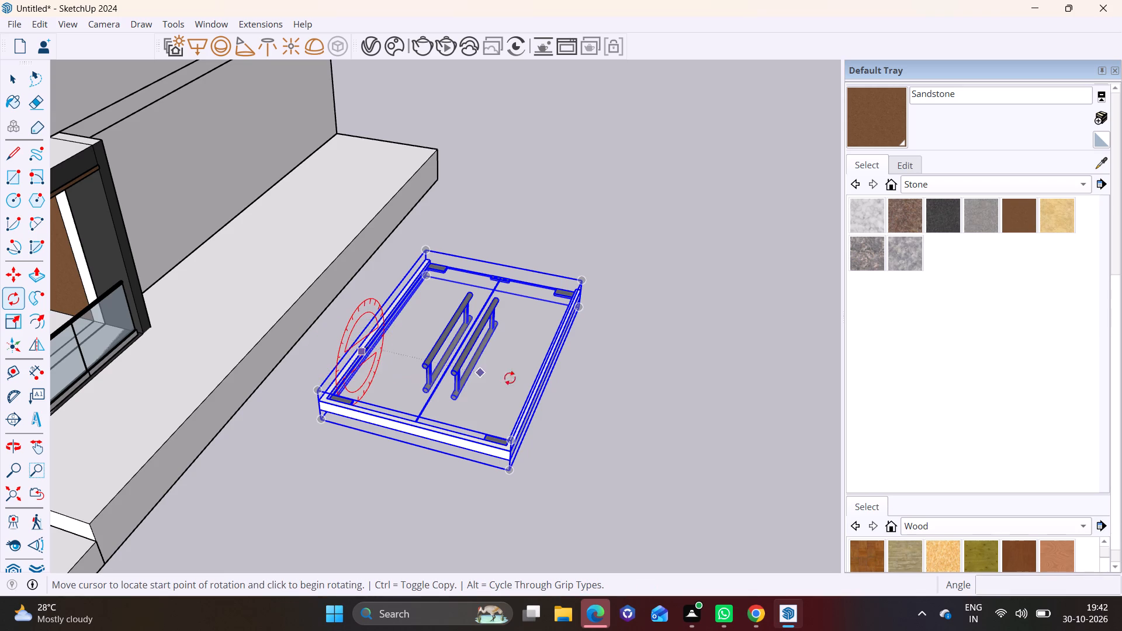
click(590, 412)
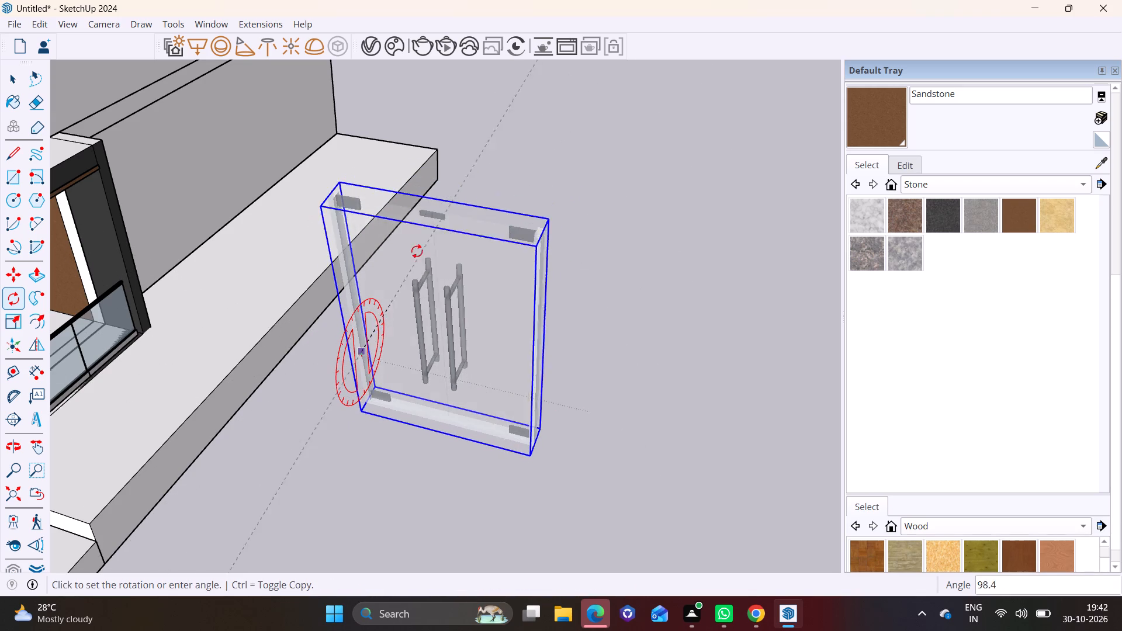
scroll(415, 252, up, 2)
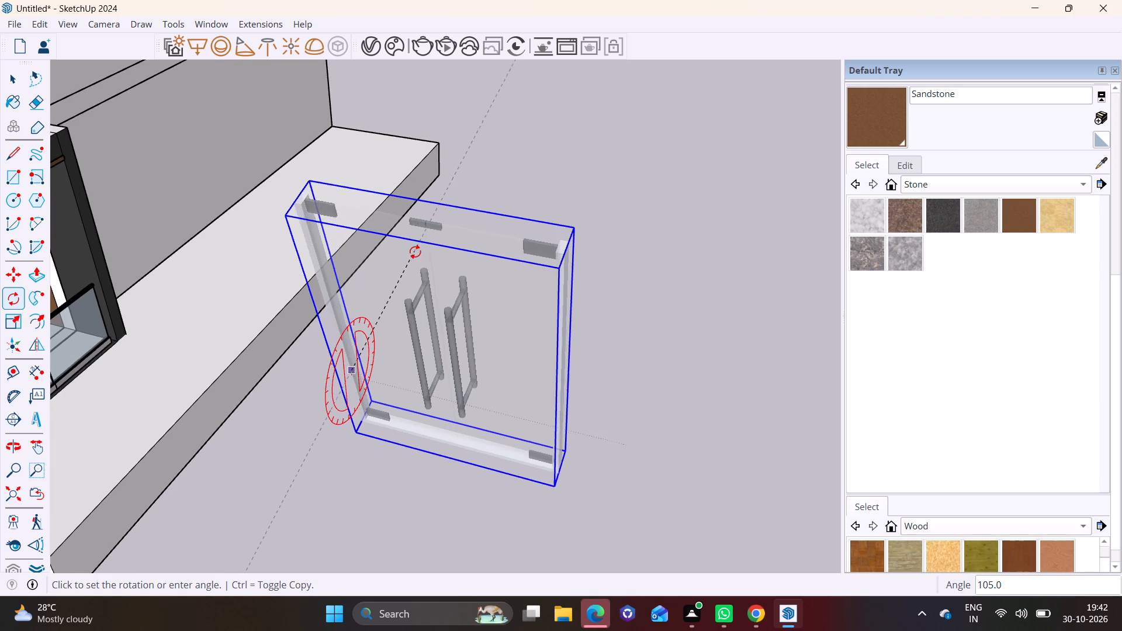
middle_drag(408, 249, 480, 203)
scroll(457, 256, down, 2)
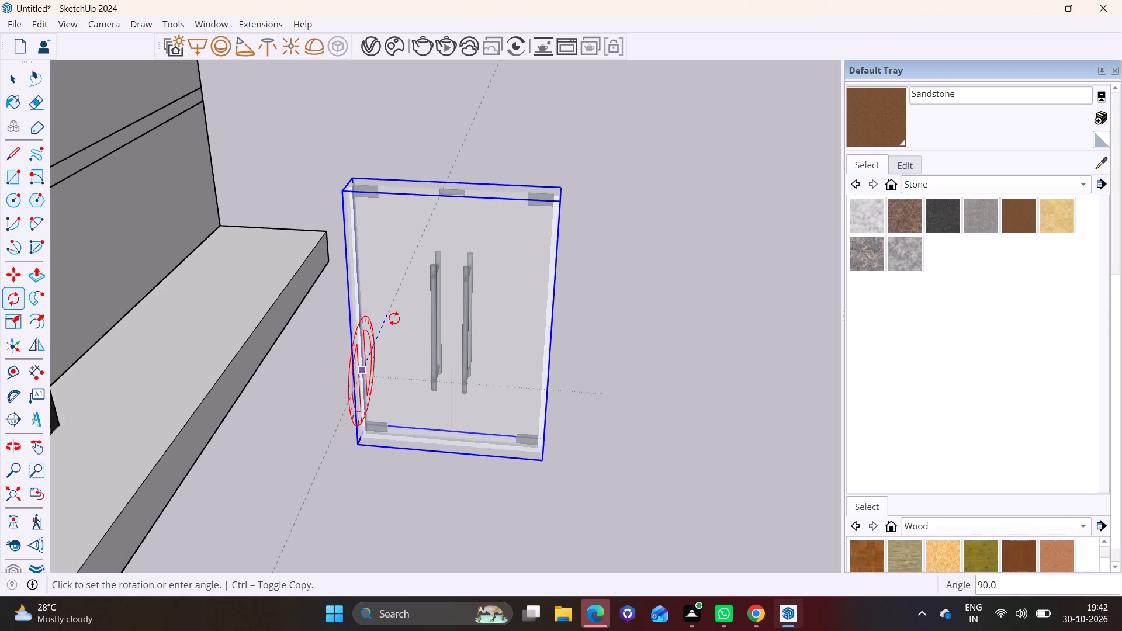
click(393, 319)
key(space)
Move the upright glass door by its bottom corner onto the first-floor balcony, standing at the base of the rear wall.
key(m)
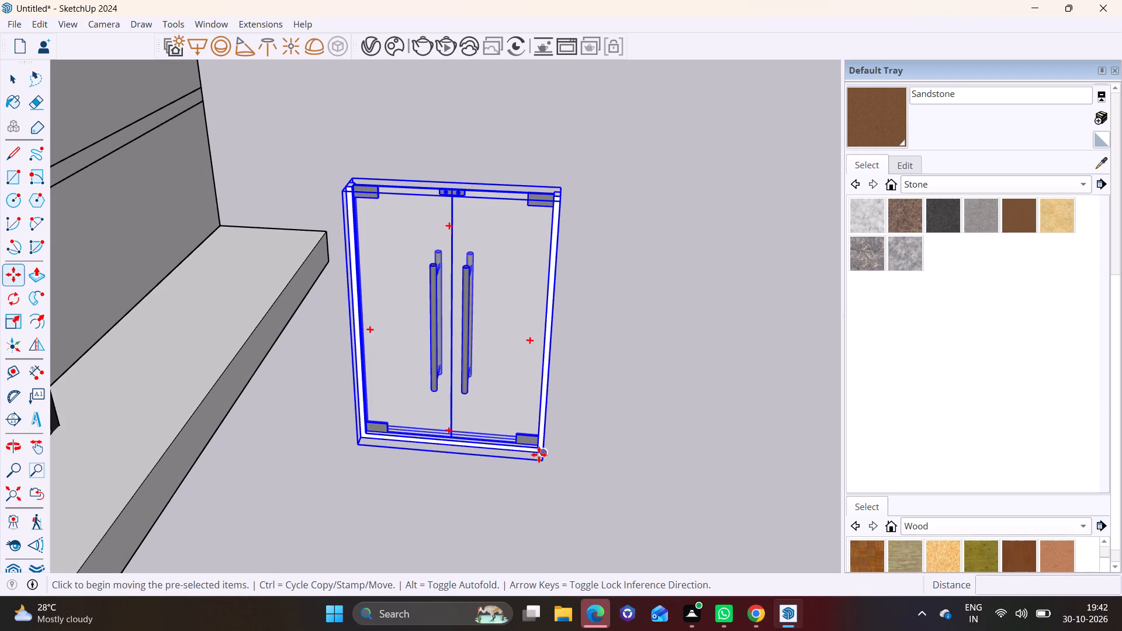
click(539, 455)
scroll(370, 407, down, 14)
shift+middle_drag(147, 325, 225, 358)
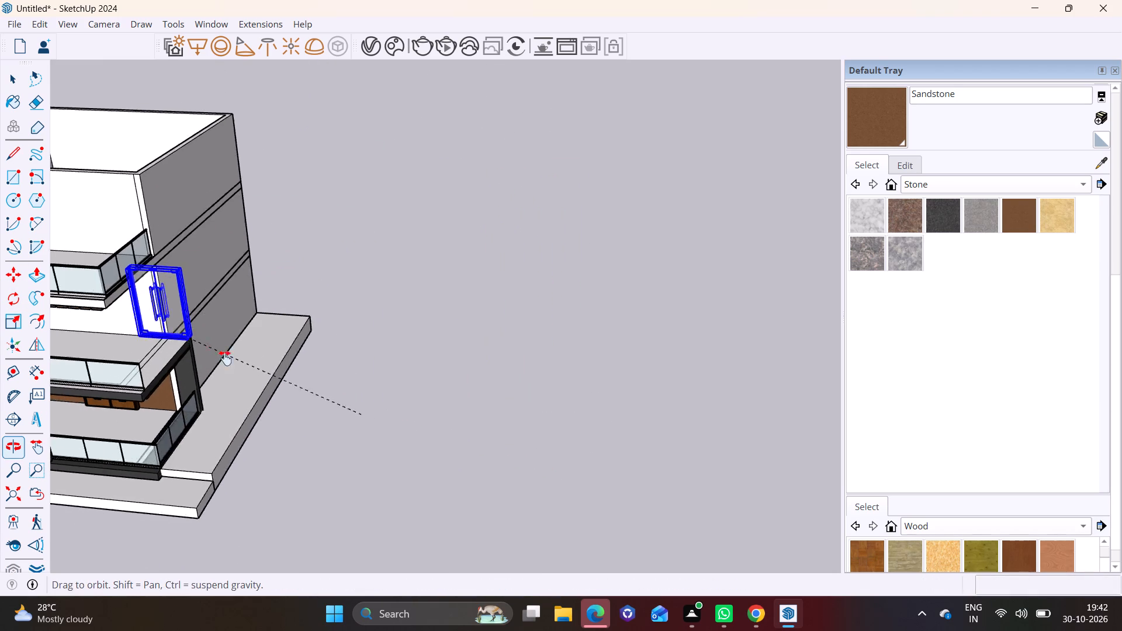
shift+middle_drag(225, 358, 317, 401)
middle_drag(296, 395, 253, 294)
scroll(270, 325, up, 9)
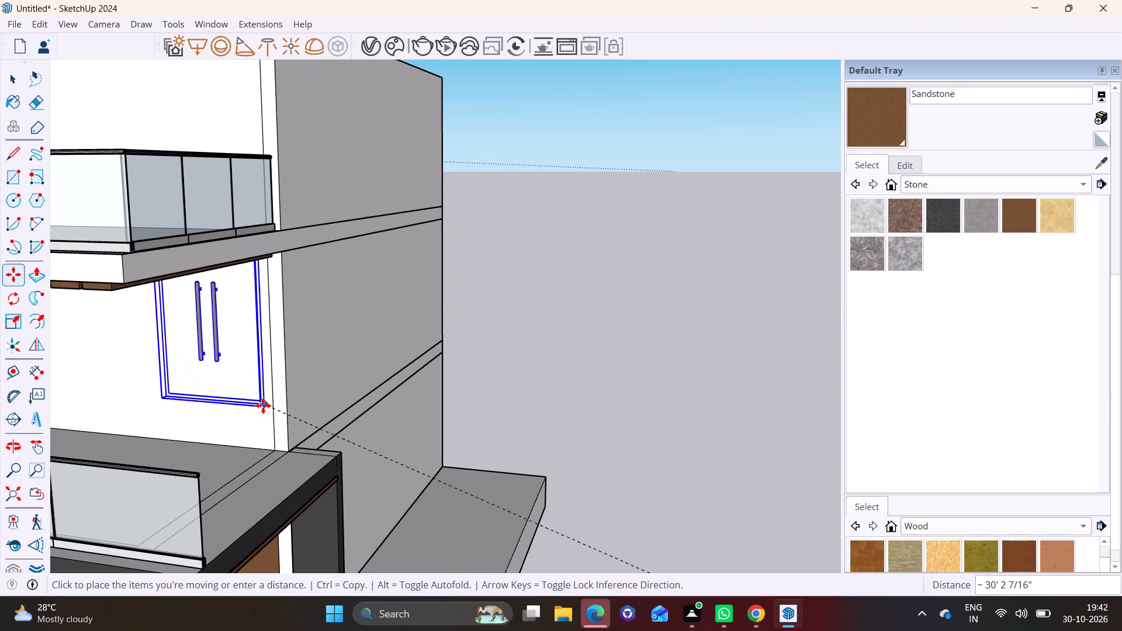
click(207, 444)
key(space)
click(615, 390)
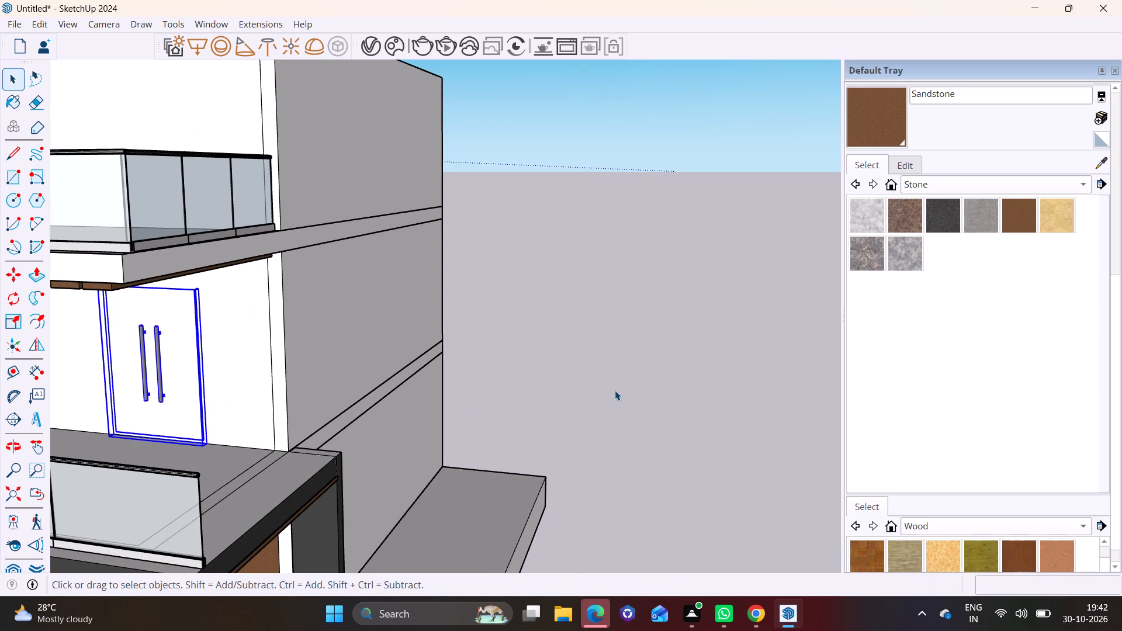
Move the glass door slightly forward so its full frame stands out from the balcony's rear wall.
scroll(314, 404, down, 2)
middle_drag(296, 400, 162, 396)
scroll(203, 360, up, 6)
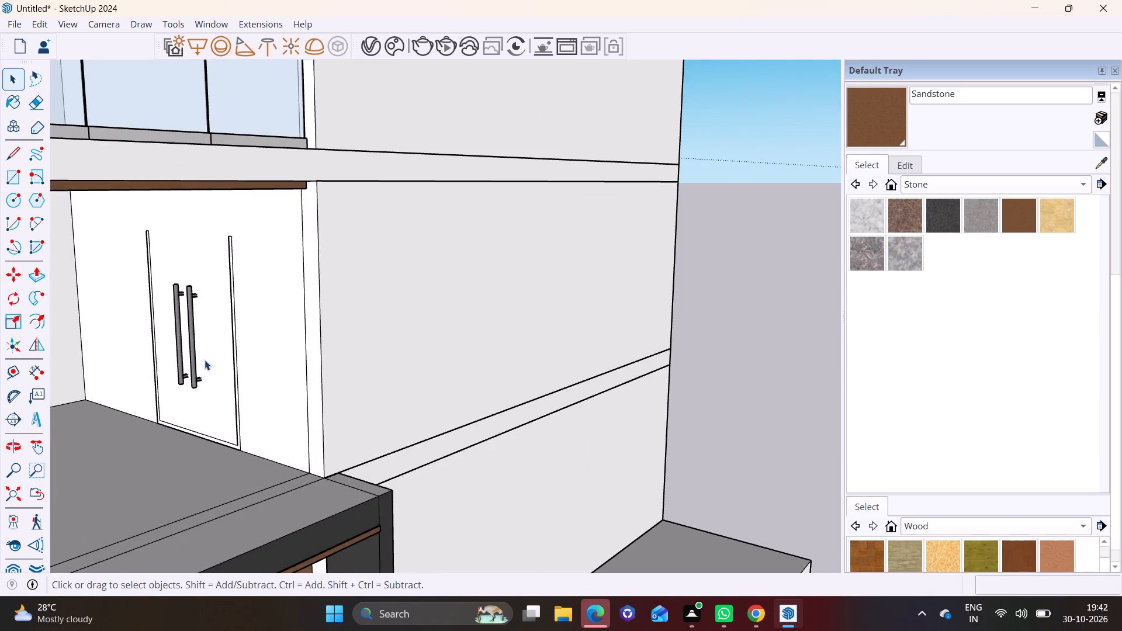
shift+middle_drag(205, 360, 238, 352)
click(241, 356)
key(m)
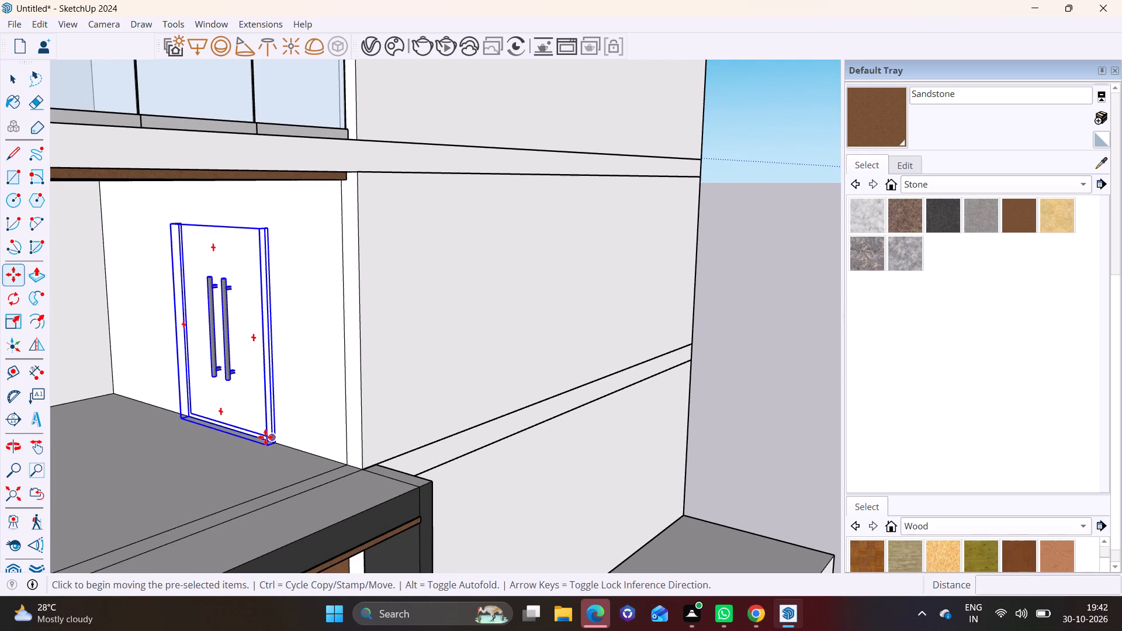
click(265, 437)
click(254, 446)
key(space)
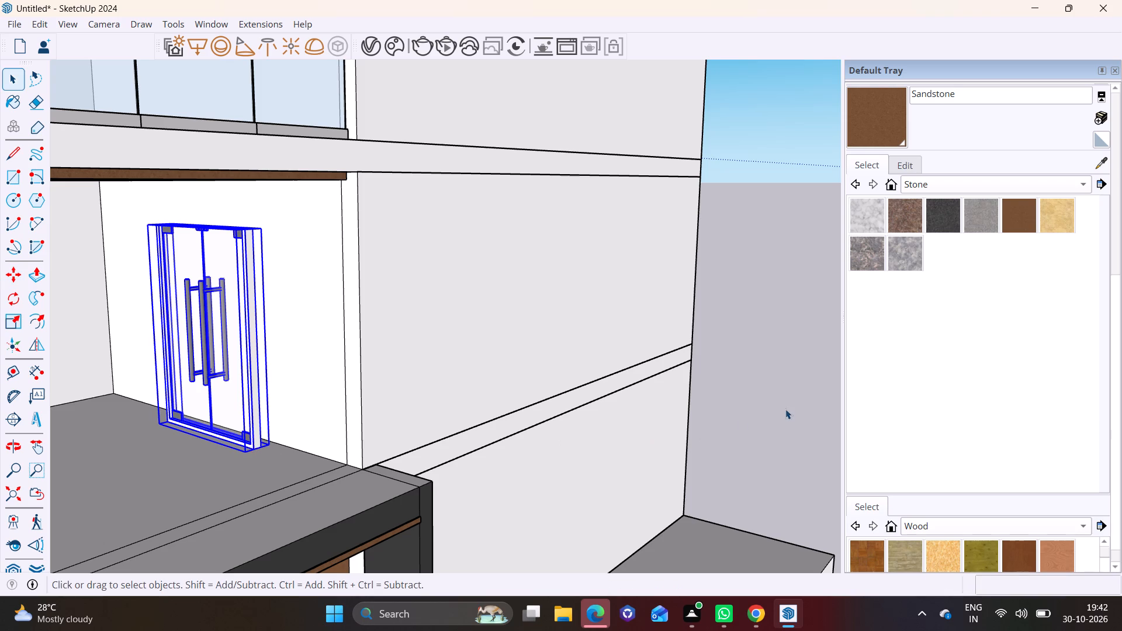
click(785, 409)
Examine the glass door's placement on the first-floor balcony from the front and the side.
scroll(652, 397, down, 6)
middle_drag(296, 376, 458, 313)
scroll(437, 338, up, 3)
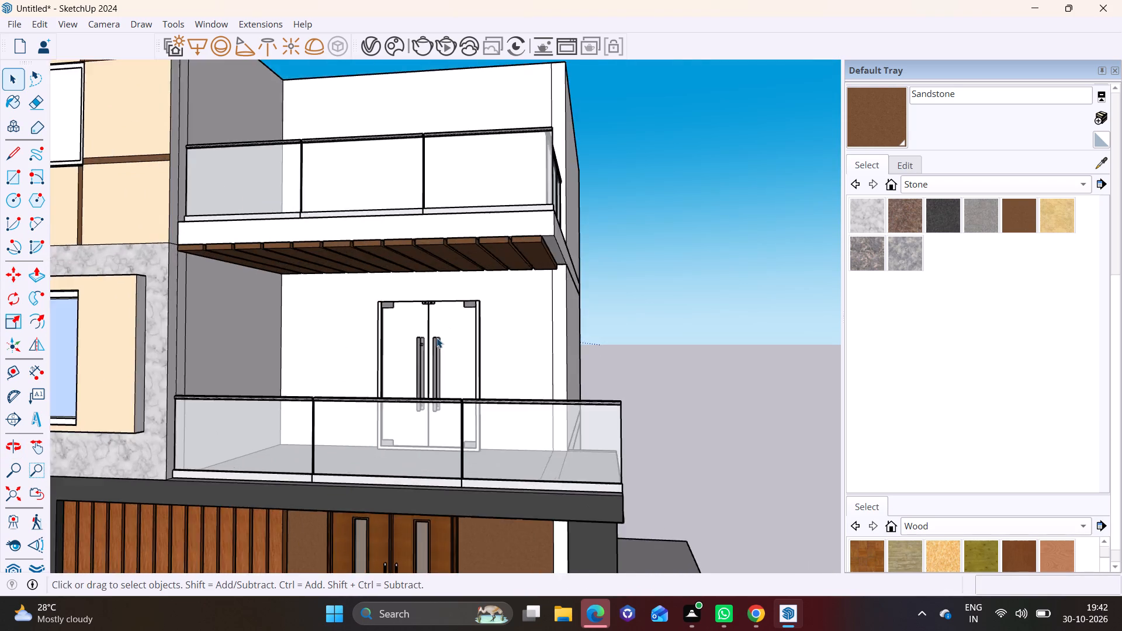
scroll(437, 338, up, 3)
middle_drag(437, 342, 291, 365)
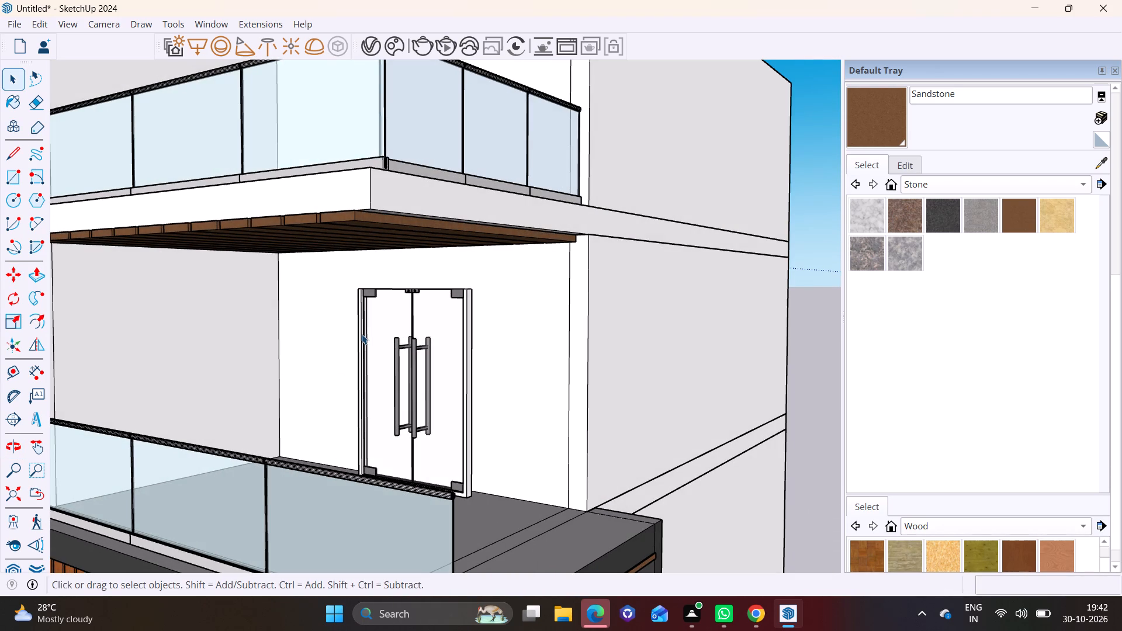
middle_drag(412, 276, 405, 275)
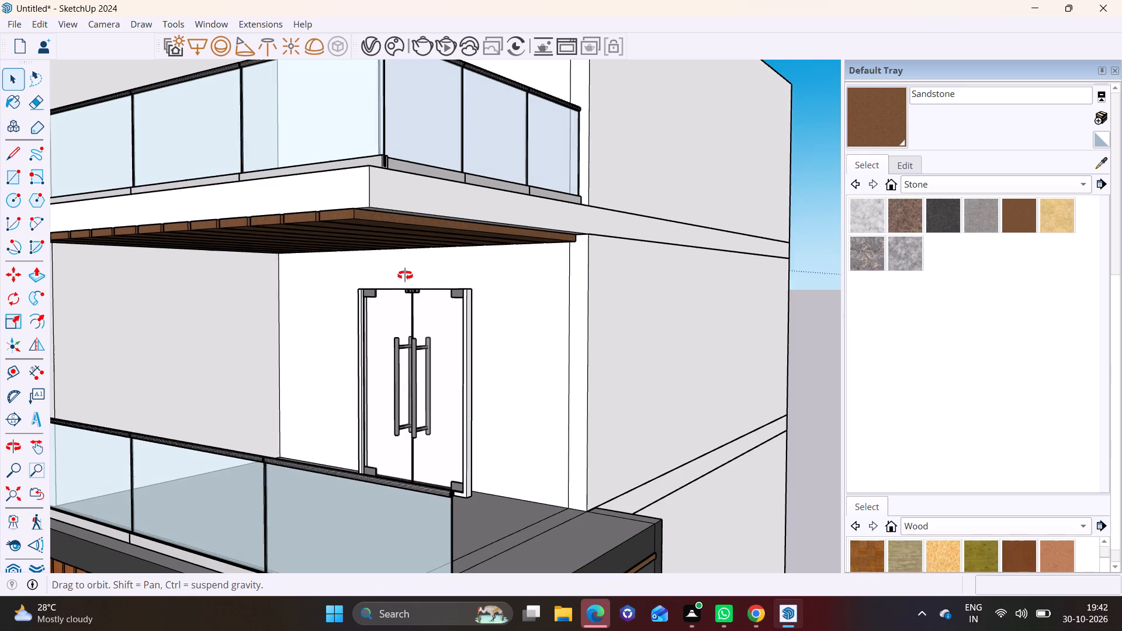
middle_drag(405, 275, 302, 325)
scroll(302, 328, down, 2)
shift+middle_drag(316, 313, 308, 261)
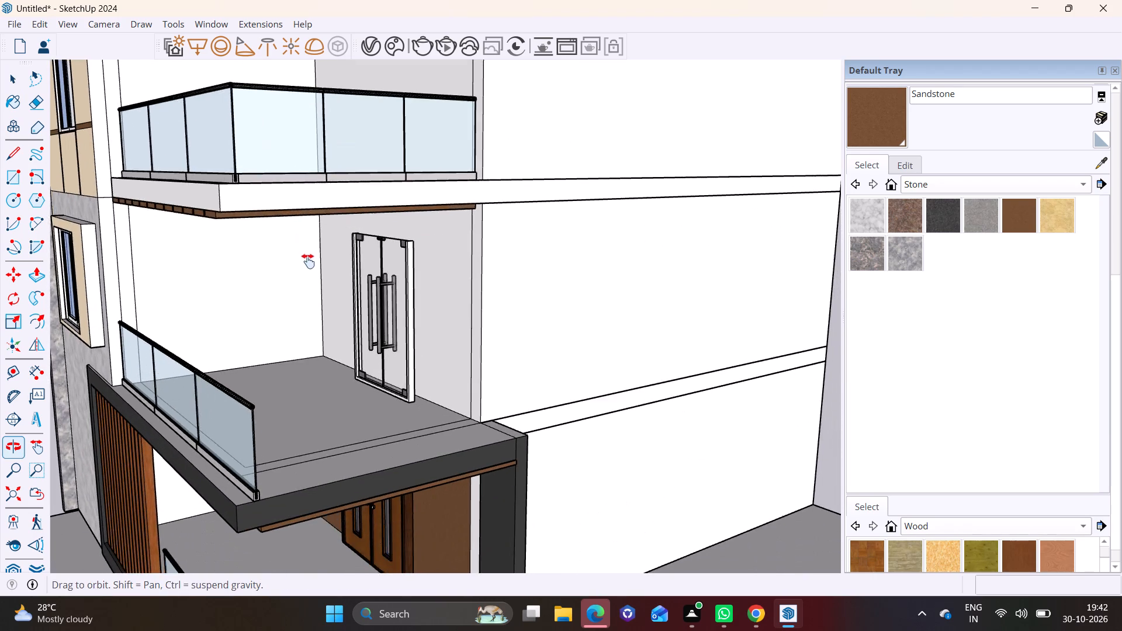
shift+middle_drag(308, 261, 306, 255)
Draw a 4 1/2" by about 11' 8 1/2" rectangle under the upper balcony slab, along its side edge beside the wood slats.
scroll(289, 227, up, 1)
middle_drag(289, 227, 291, 126)
scroll(315, 101, up, 1)
shift+middle_drag(316, 100, 283, 217)
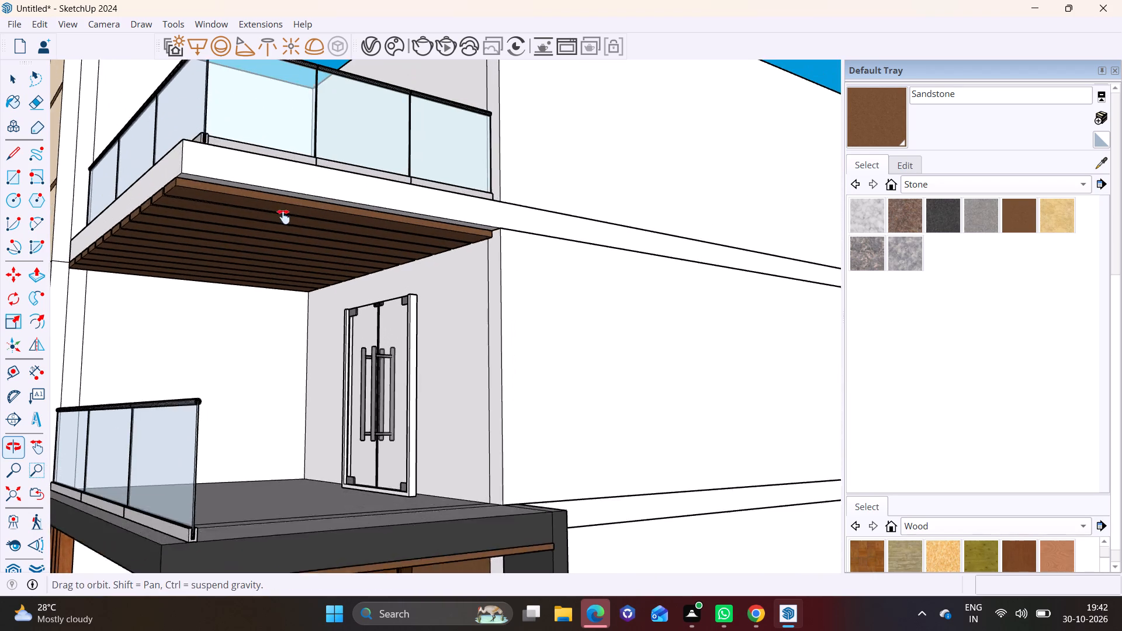
shift+middle_drag(283, 217, 283, 246)
scroll(422, 304, up, 1)
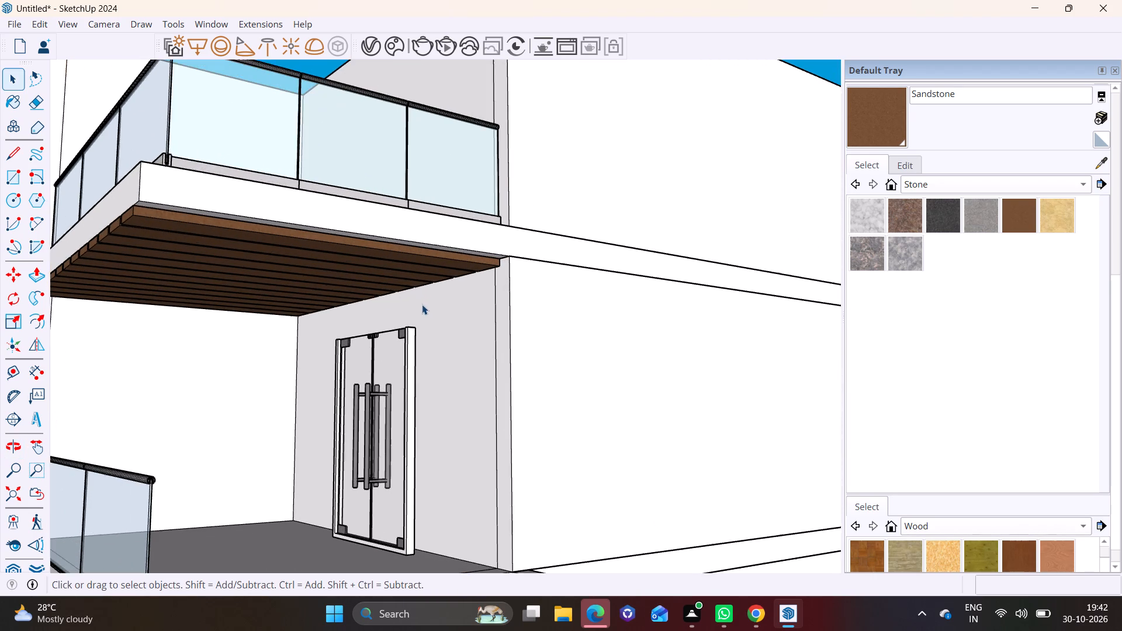
middle_drag(422, 305, 437, 192)
scroll(398, 129, up, 2)
shift+middle_drag(338, 104, 362, 224)
scroll(361, 228, up, 1)
middle_drag(361, 229, 345, 189)
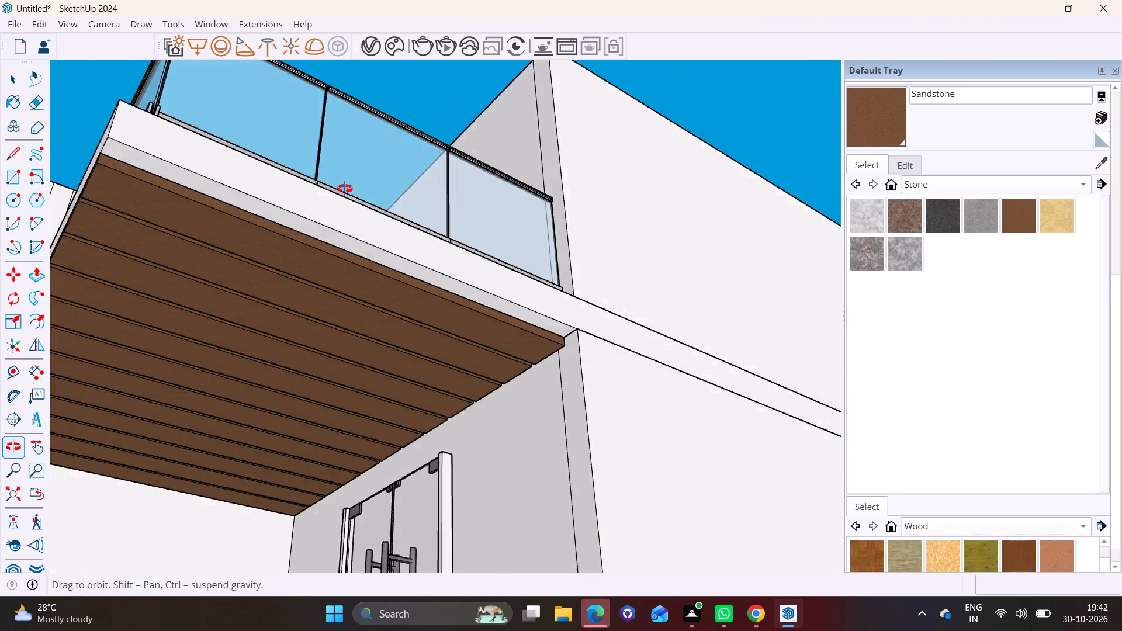
middle_drag(345, 189, 352, 255)
click(9, 178)
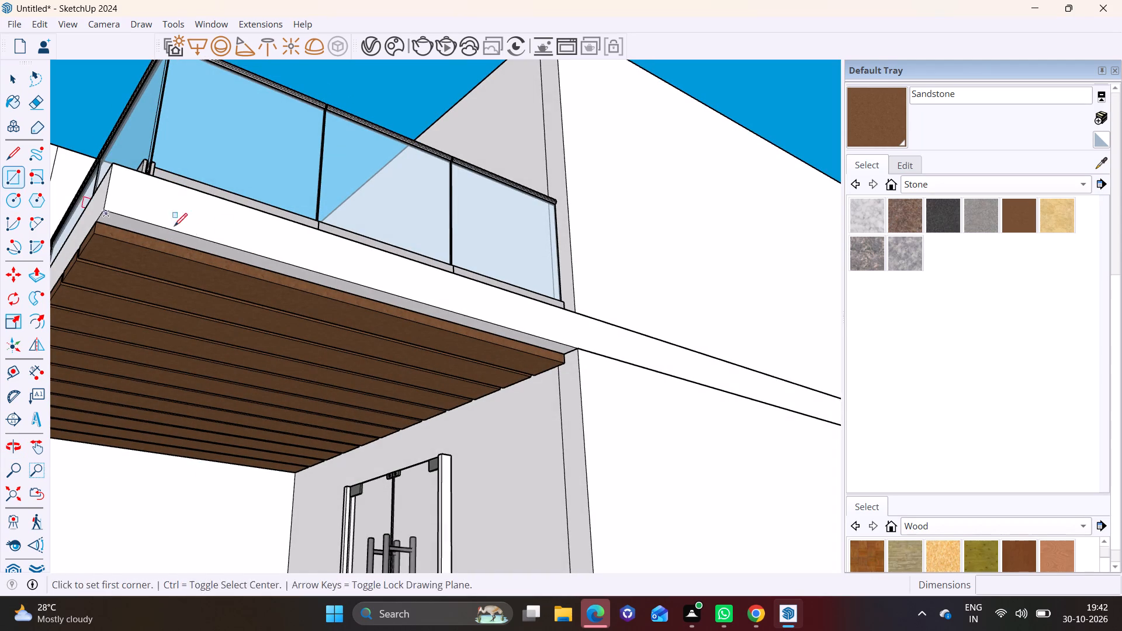
middle_drag(242, 238, 293, 187)
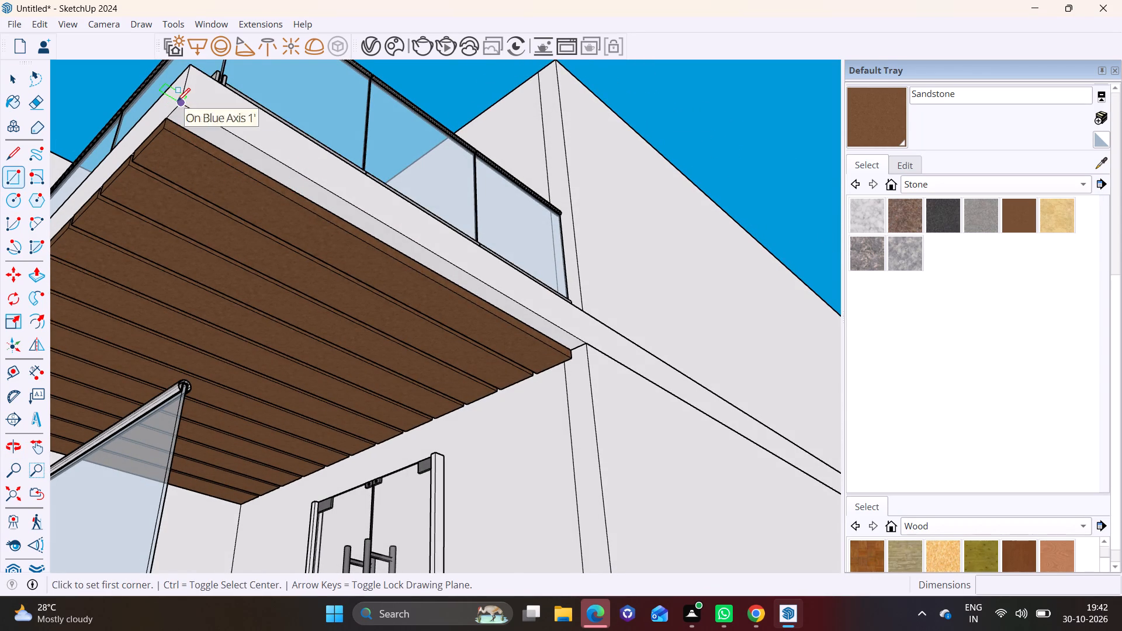
click(177, 101)
scroll(558, 338, up, 3)
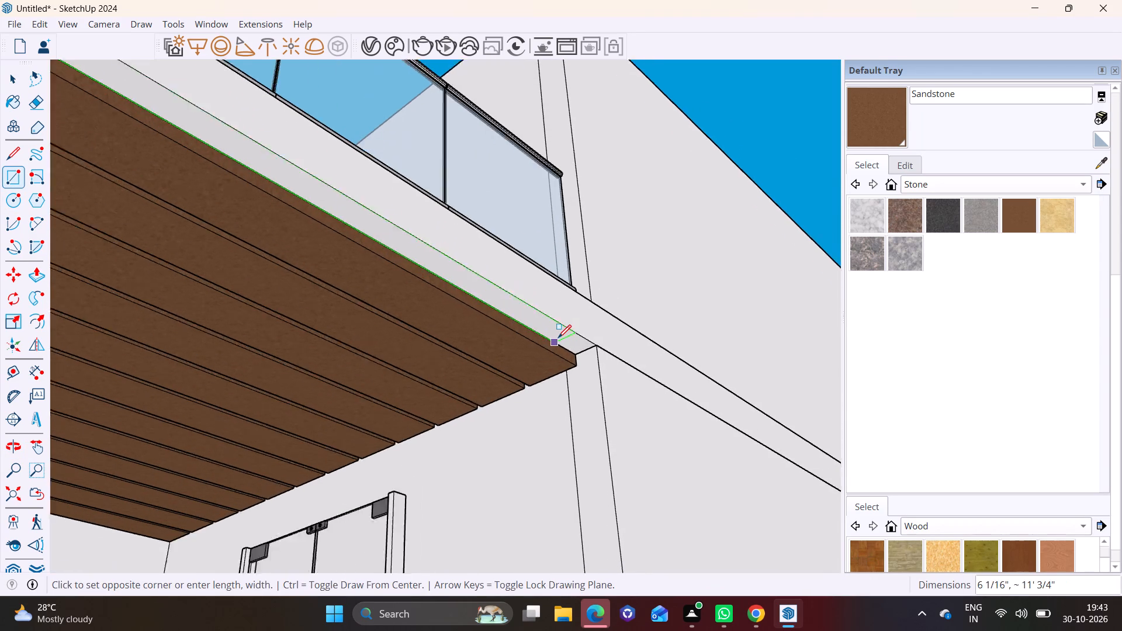
scroll(558, 338, up, 7)
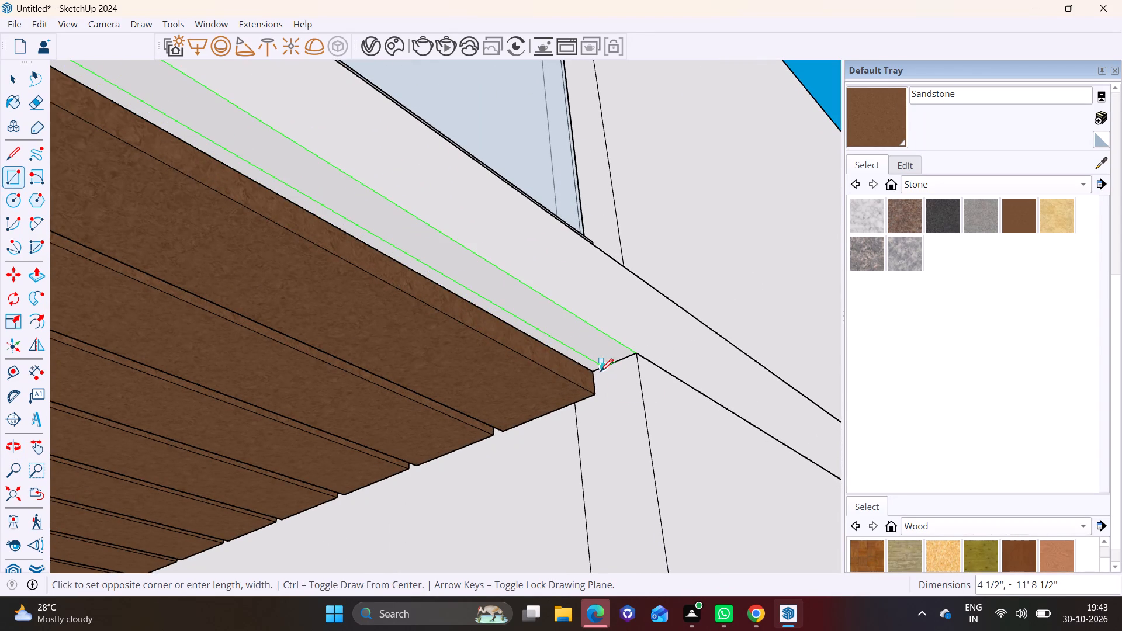
click(602, 369)
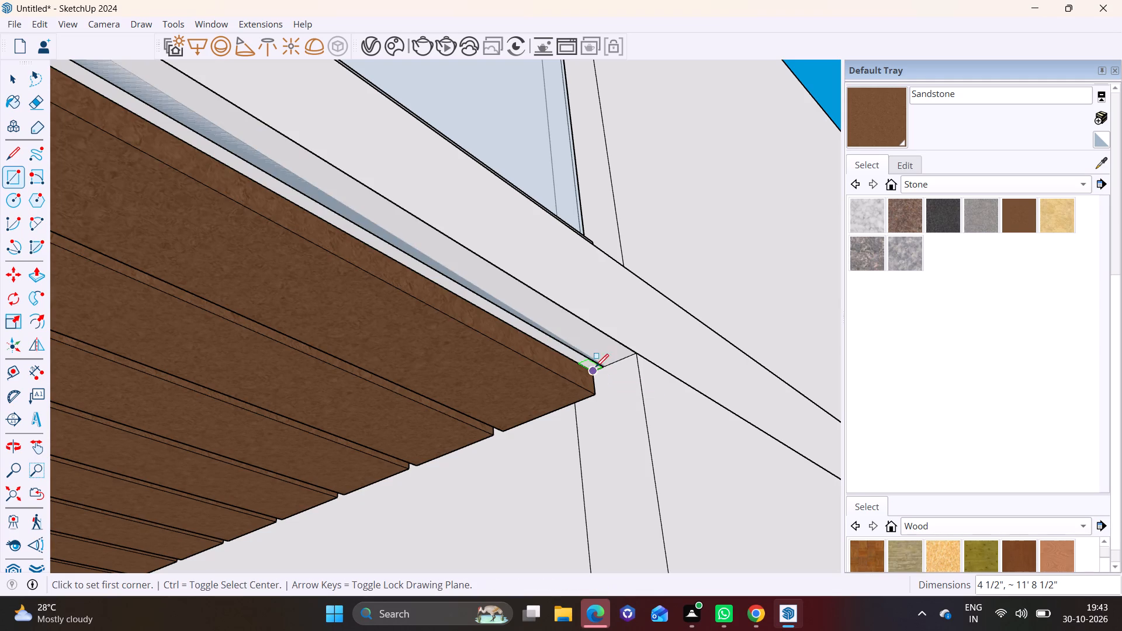
key(space)
Pull the narrow rectangle down 10' to the lower balcony floor to form a side wall.
drag(524, 321, 449, 375)
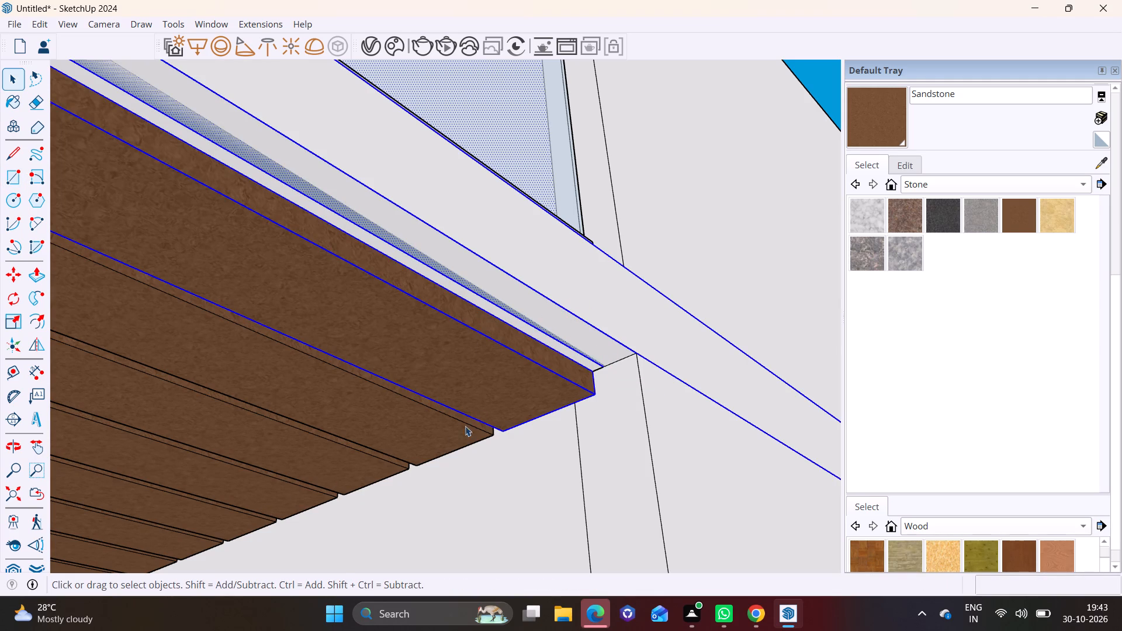
click(567, 337)
click(30, 269)
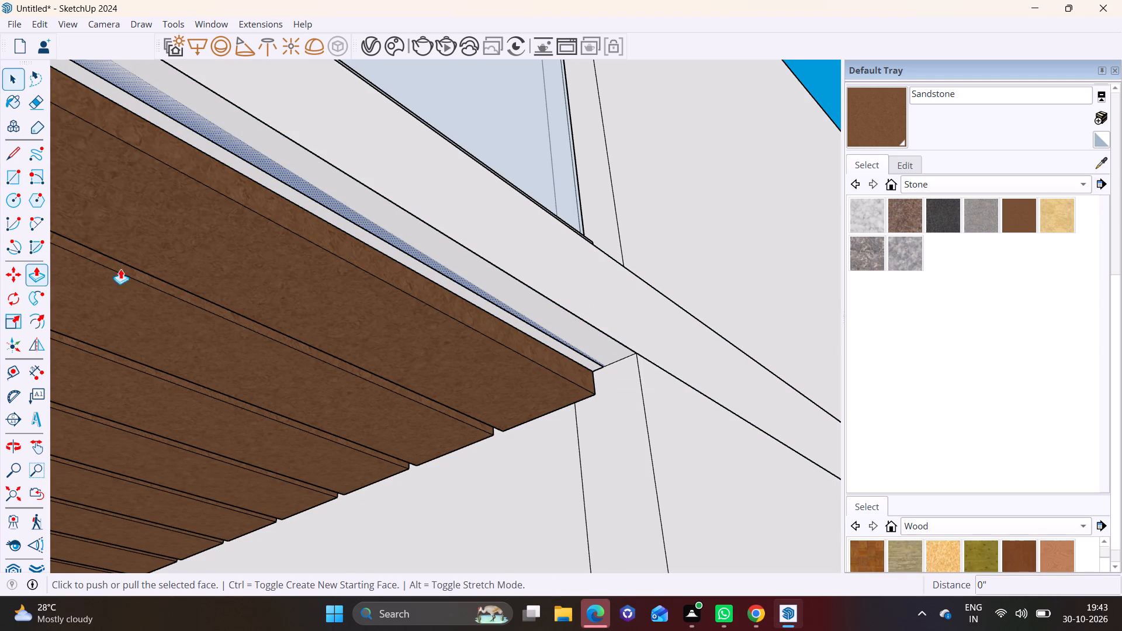
click(362, 203)
scroll(403, 348, down, 10)
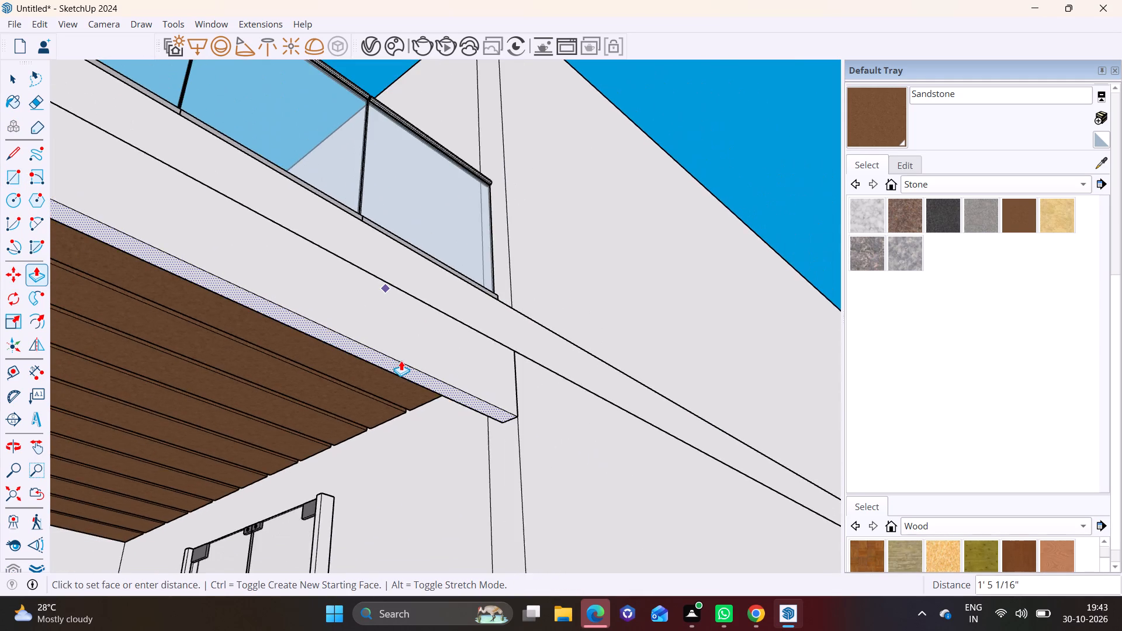
shift+middle_drag(401, 360, 447, 154)
scroll(438, 368, down, 8)
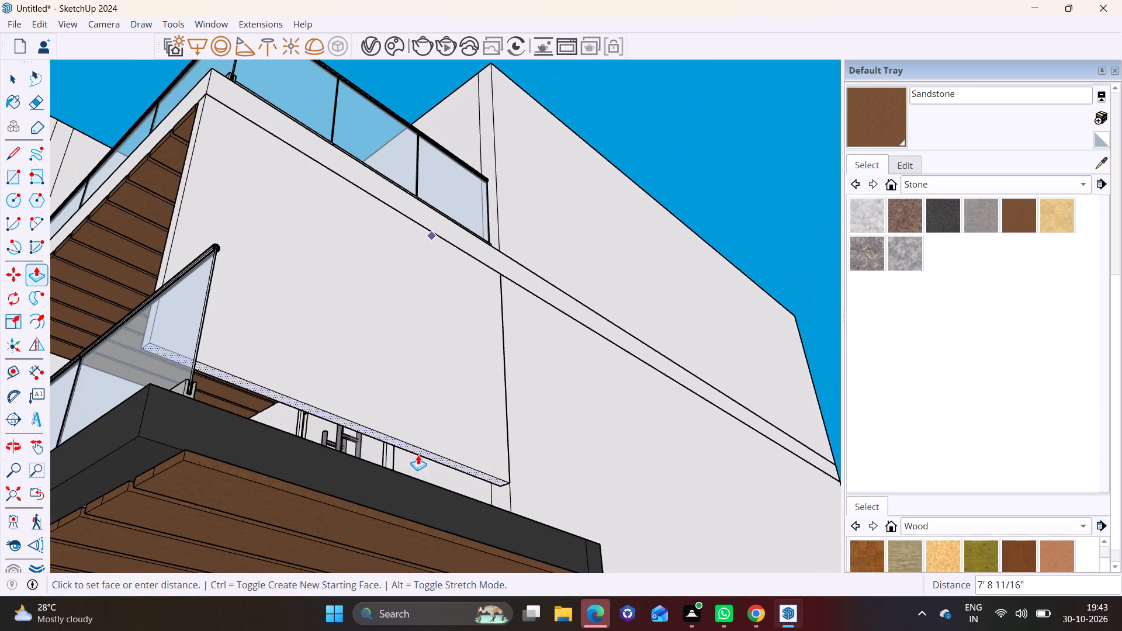
middle_drag(410, 453, 348, 532)
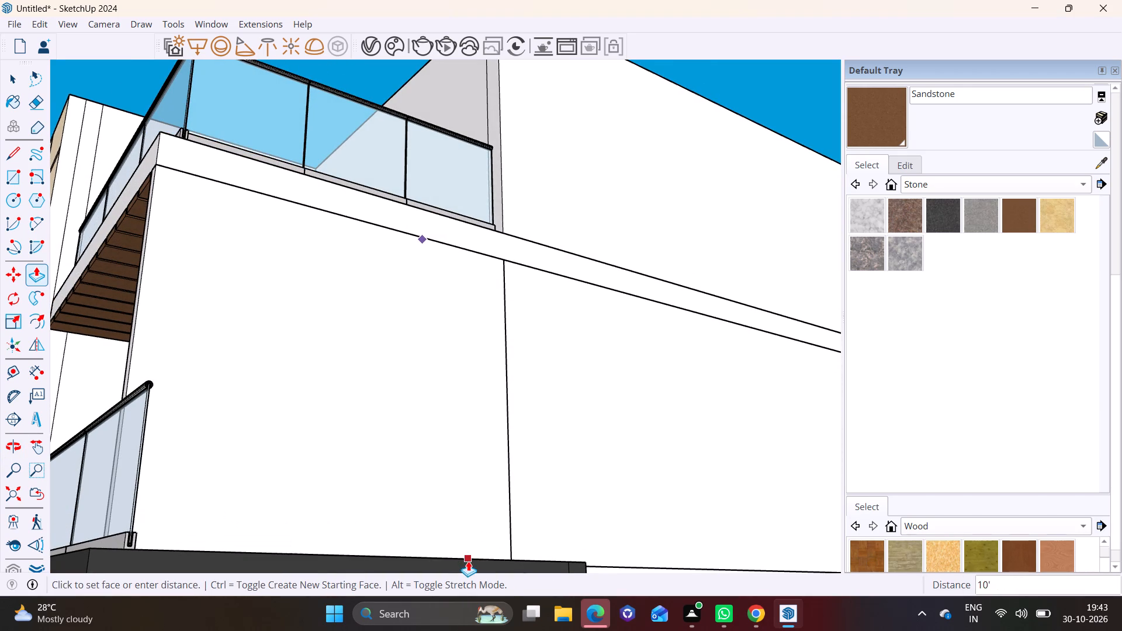
click(468, 561)
key(space)
Draw a horizontal rectangle about 9 9/16" by 1 9/16" on the new side wall, near its upper front corner.
middle_drag(378, 417, 359, 516)
scroll(197, 358, down, 3)
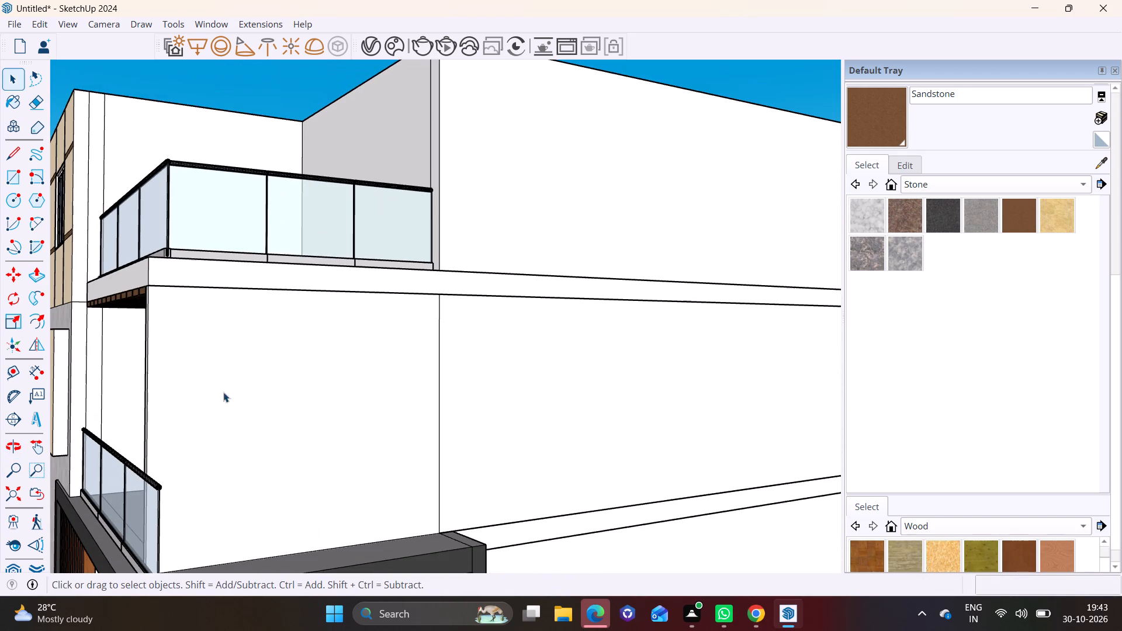
middle_drag(217, 385, 151, 391)
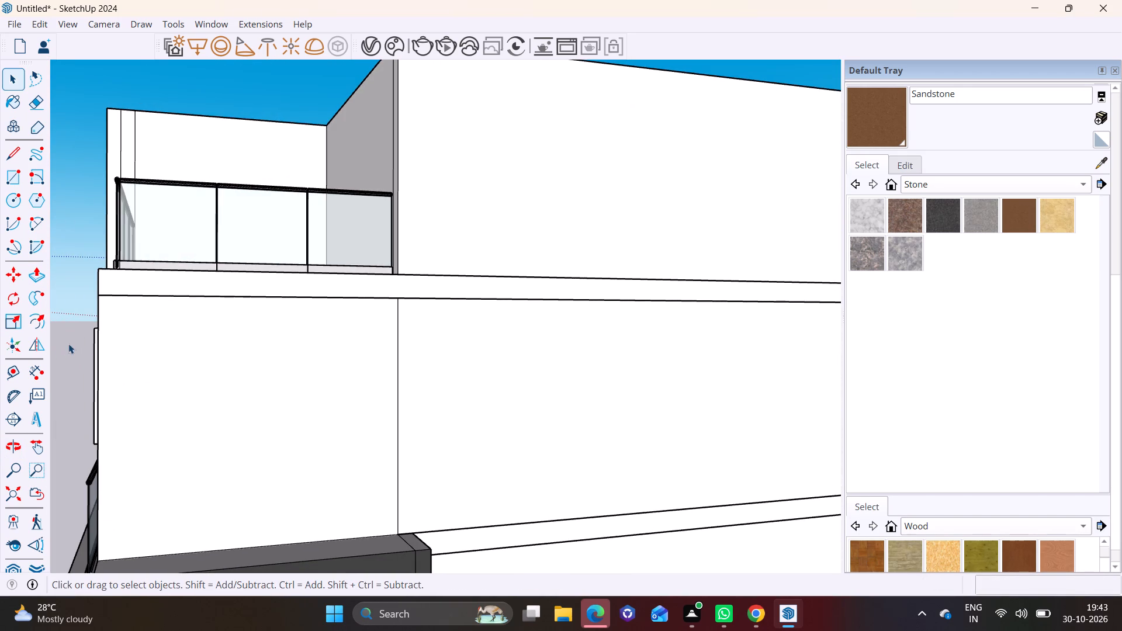
scroll(109, 331, up, 6)
shift+middle_drag(216, 352, 250, 298)
middle_drag(247, 310, 372, 324)
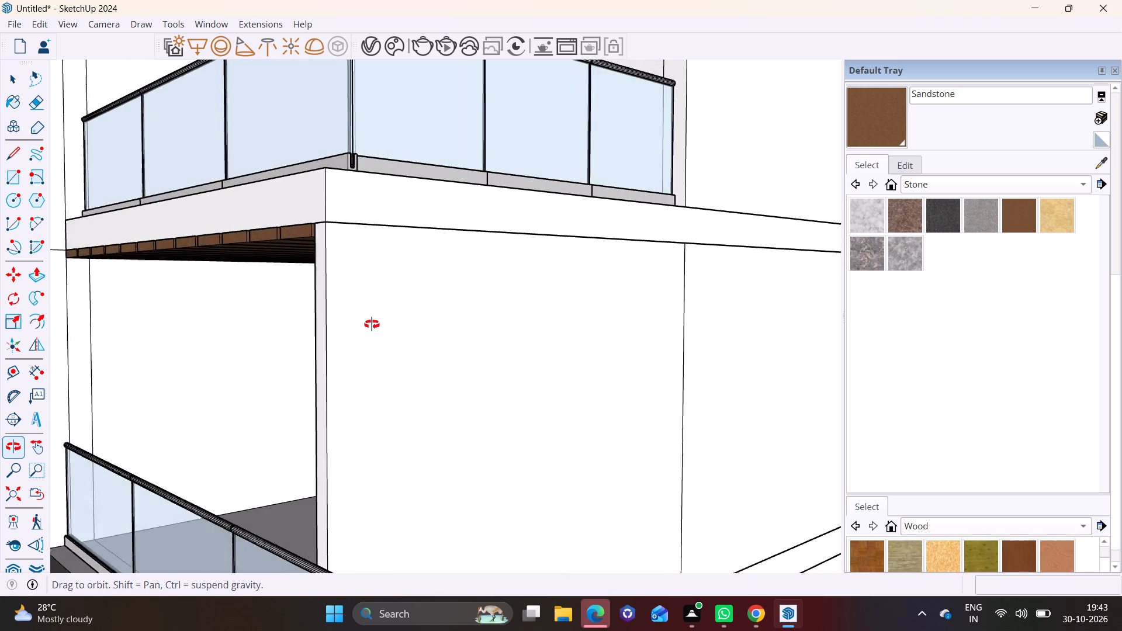
middle_drag(372, 324, 359, 346)
shift+middle_drag(365, 344, 257, 287)
scroll(183, 264, up, 2)
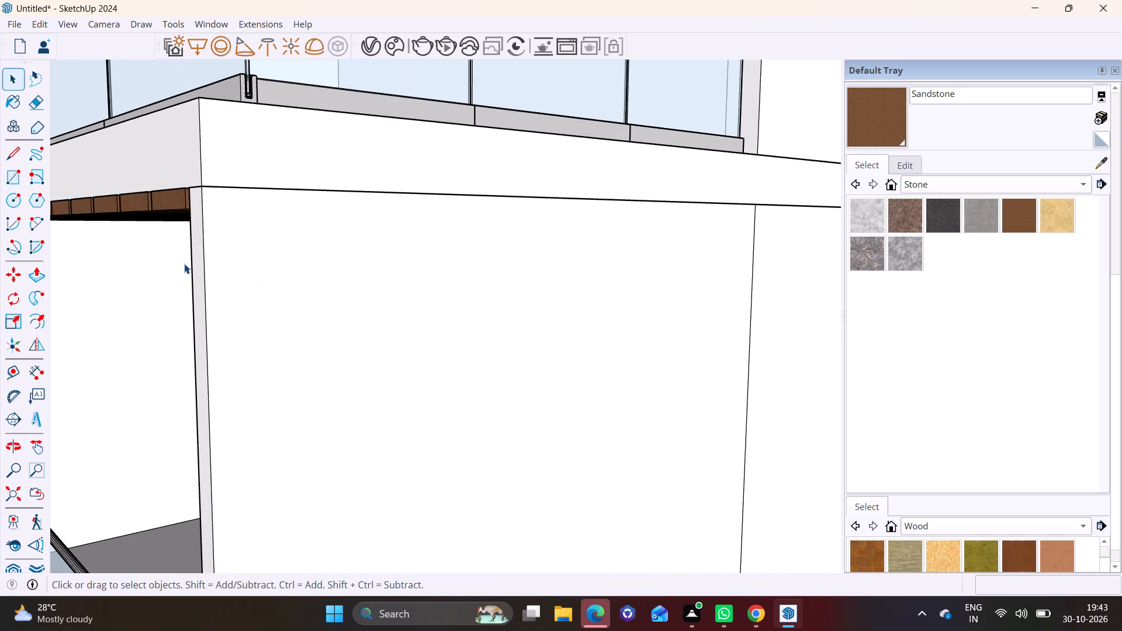
click(15, 171)
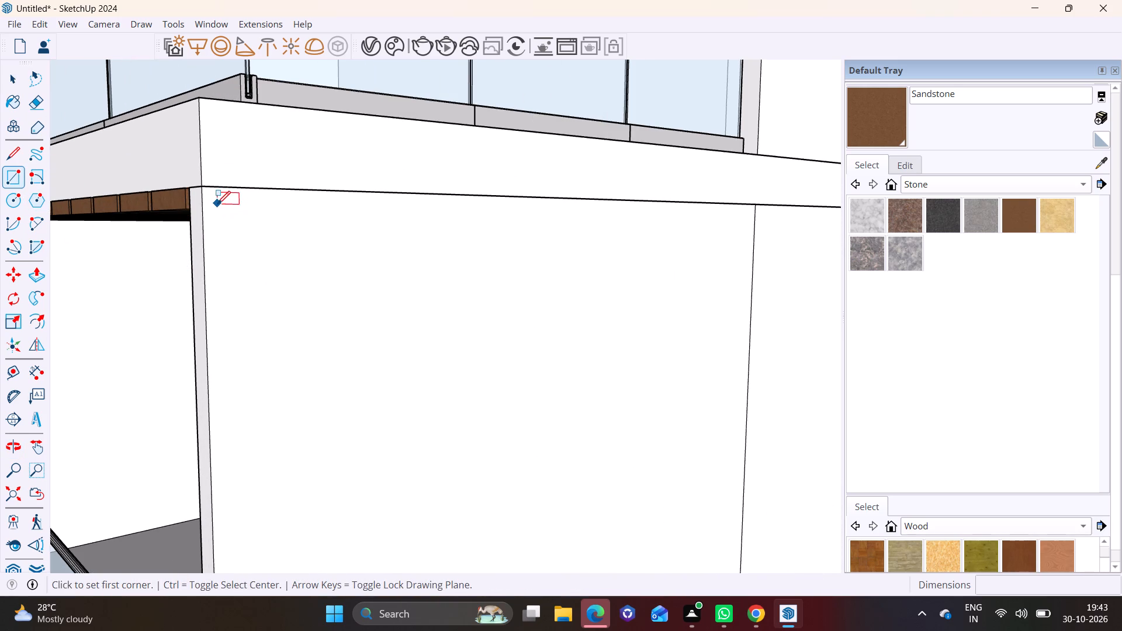
click(217, 203)
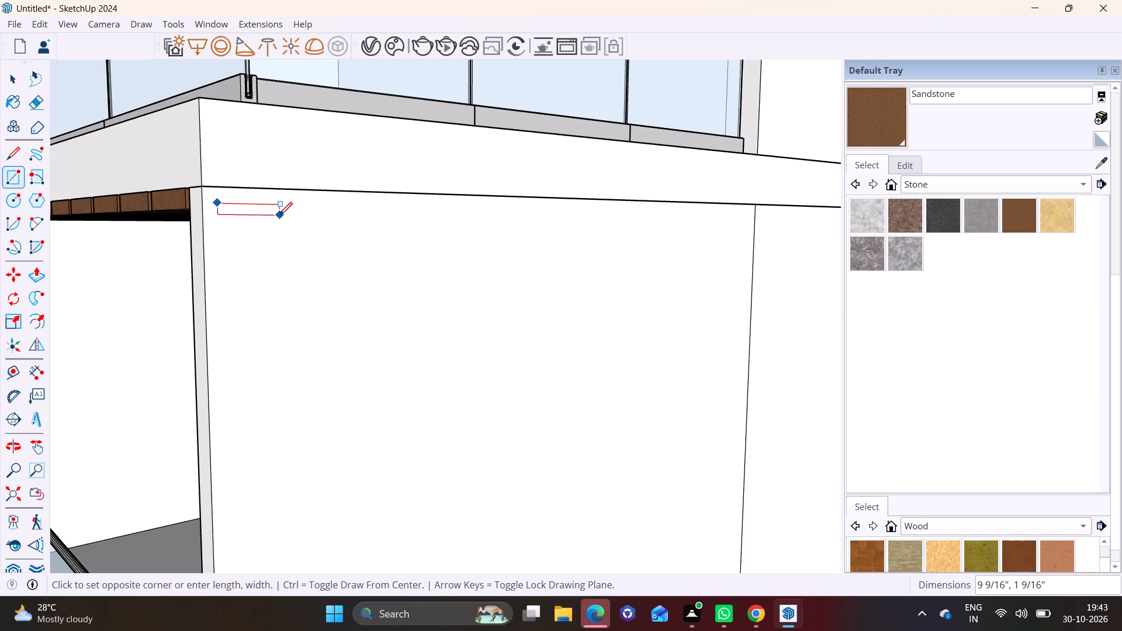
click(279, 216)
scroll(228, 218, up, 3)
Push the small rectangle 6 1/16" into the side wall and delete its face to open a slot.
key(space)
click(241, 207)
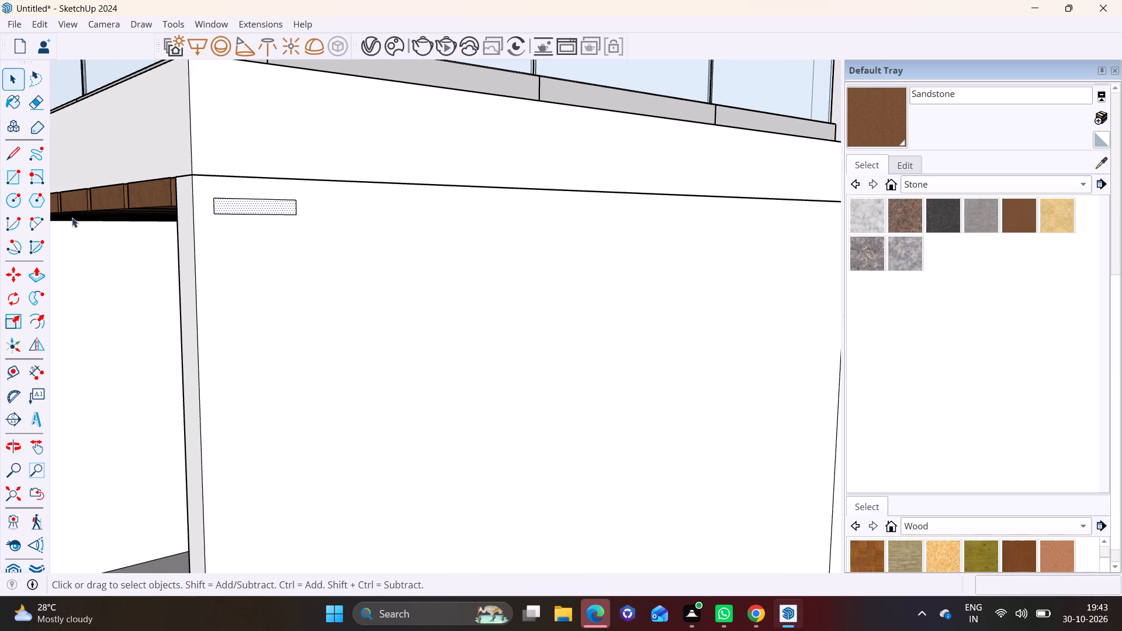
click(30, 269)
click(238, 202)
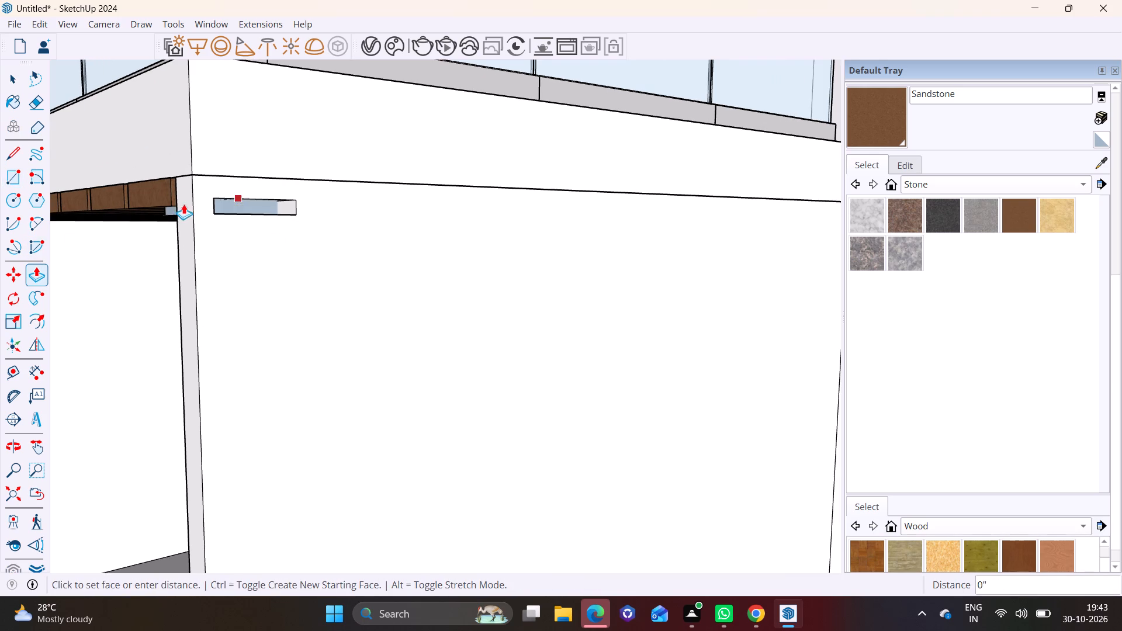
click(178, 199)
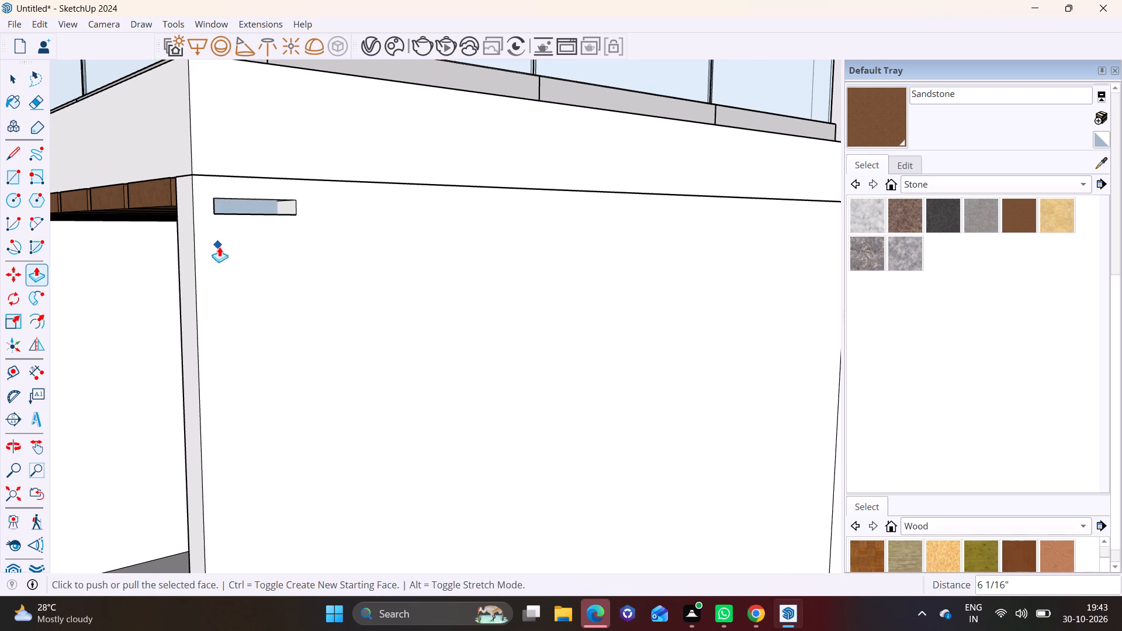
key(space)
click(254, 208)
key(Delete)
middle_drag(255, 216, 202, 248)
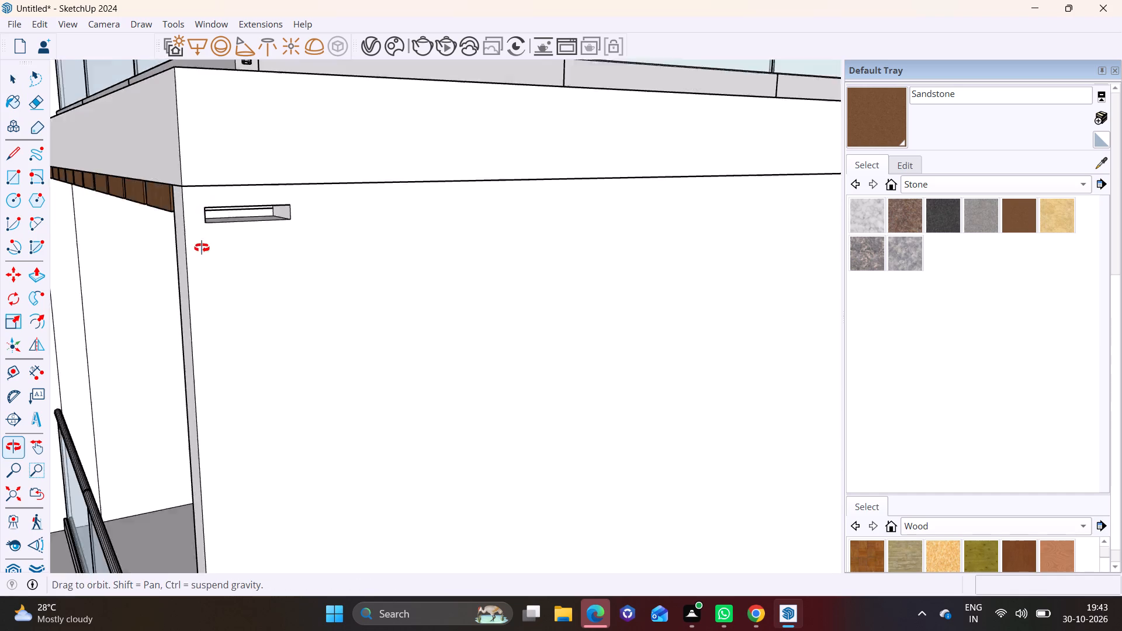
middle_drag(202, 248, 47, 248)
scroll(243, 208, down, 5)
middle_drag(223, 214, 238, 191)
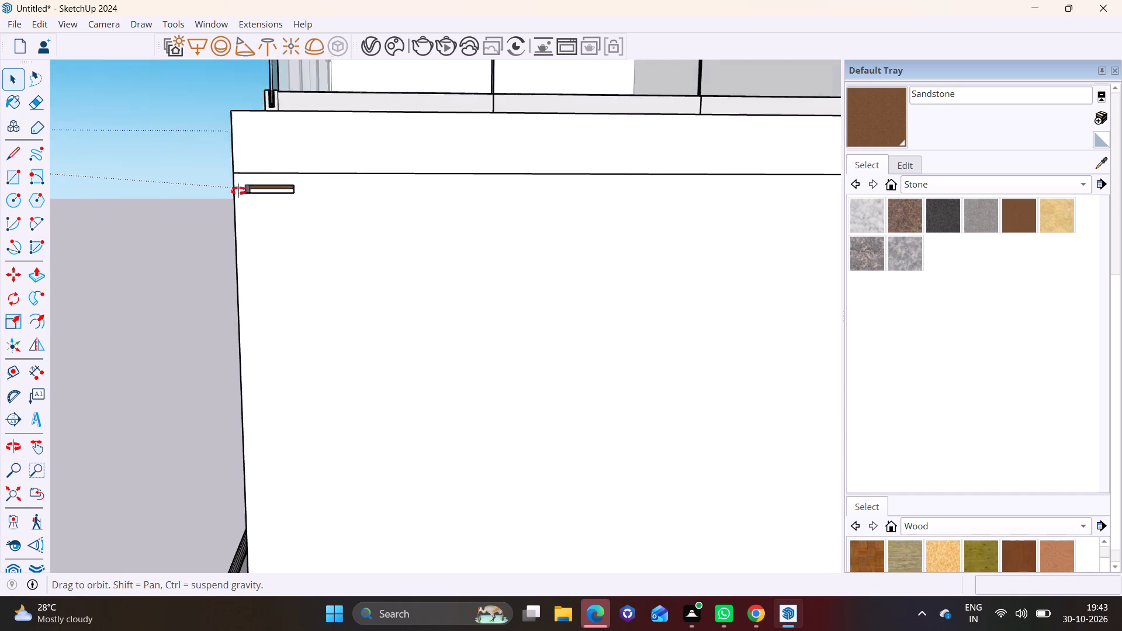
Undo the slot cut and the small rectangle drawn near the side wall's upper front corner.
middle_drag(238, 191, 247, 171)
scroll(257, 186, up, 2)
key(ctrl+z)
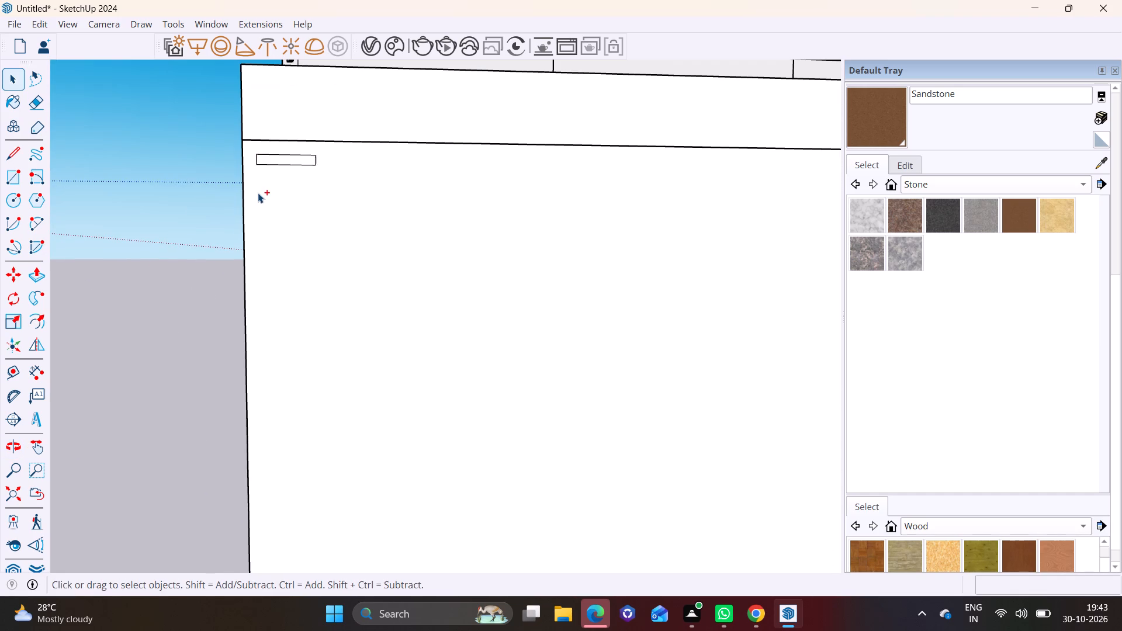
key(ctrl+z)
key(ctrl+z)
Draw a new, longer horizontal rectangle on the balcony side wall, just below the slab near the front corner.
click(19, 179)
shift+middle_drag(259, 191, 148, 237)
scroll(138, 226, down, 4)
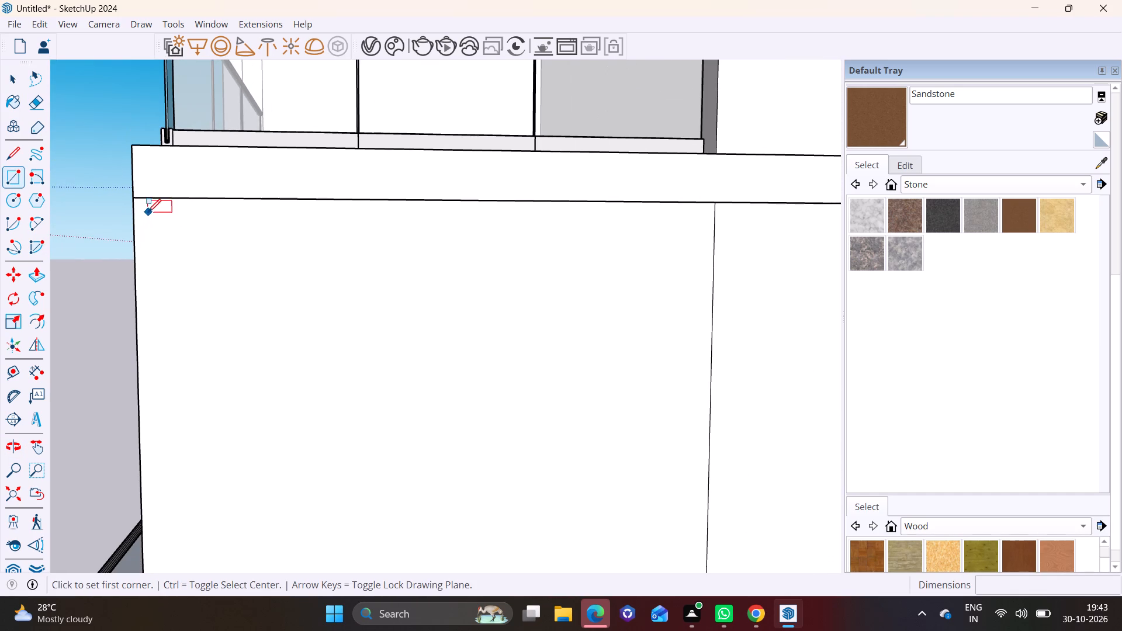
click(155, 216)
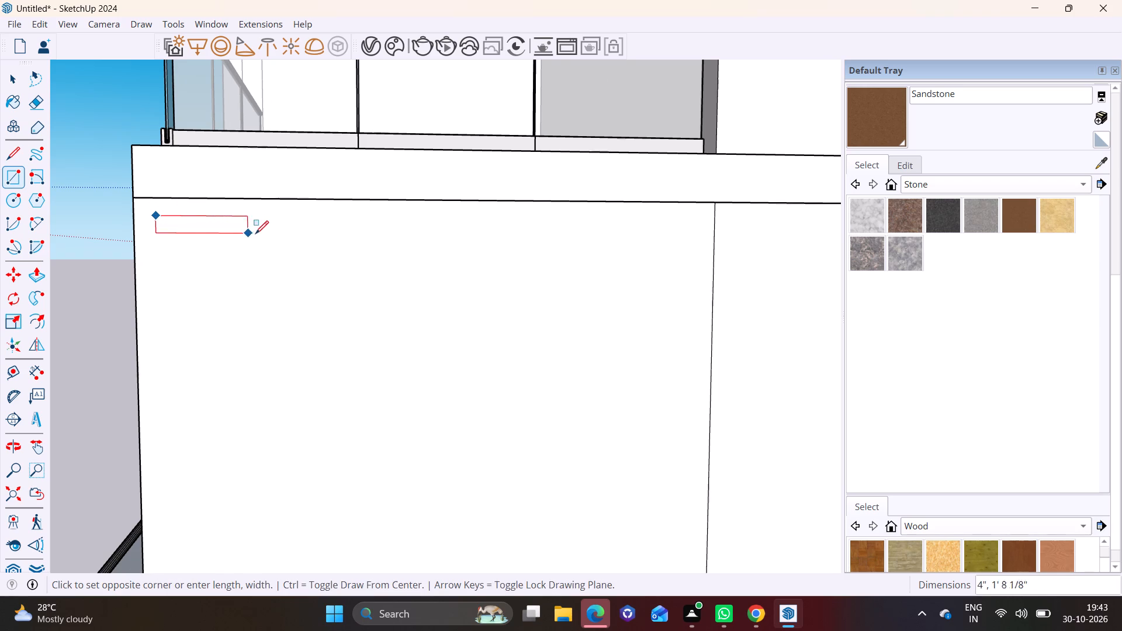
click(278, 231)
key(space)
Copy the rectangle's outline three times along the wall to form a row of four, with the last copy about 3' 1 1/2" from the third.
key(m)
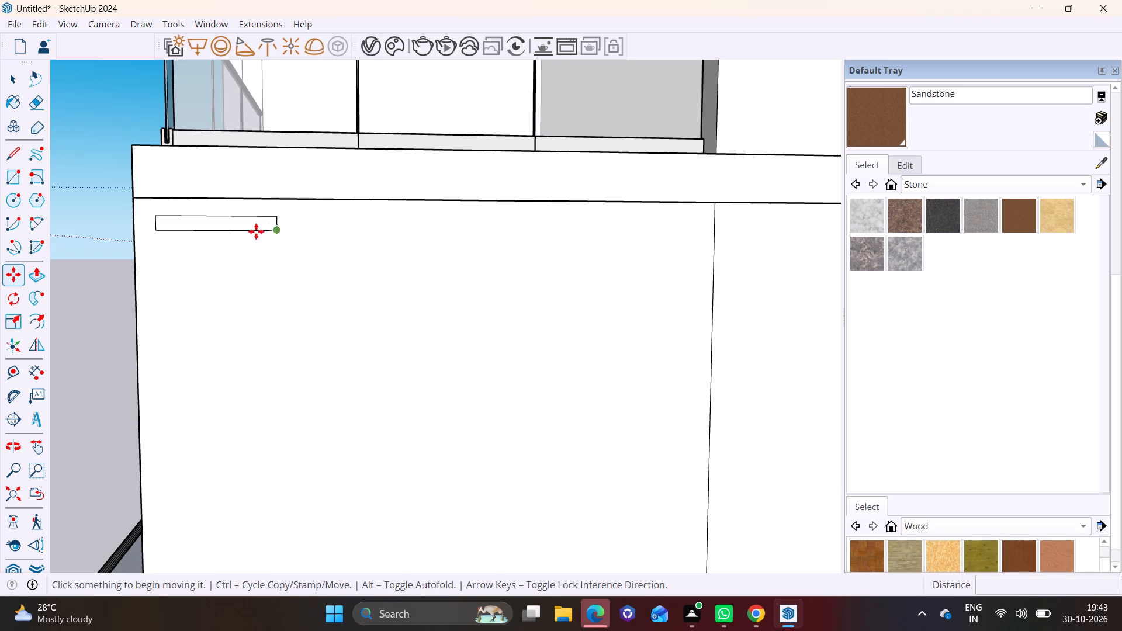
key(space)
click(221, 216)
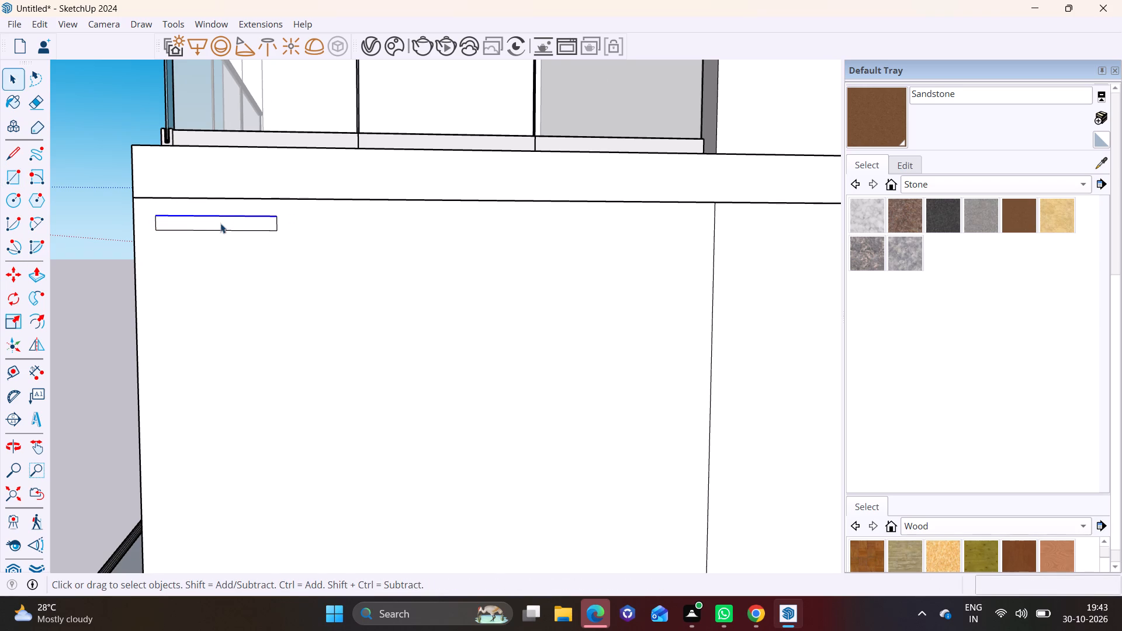
ctrl+click(217, 231)
ctrl+click(157, 222)
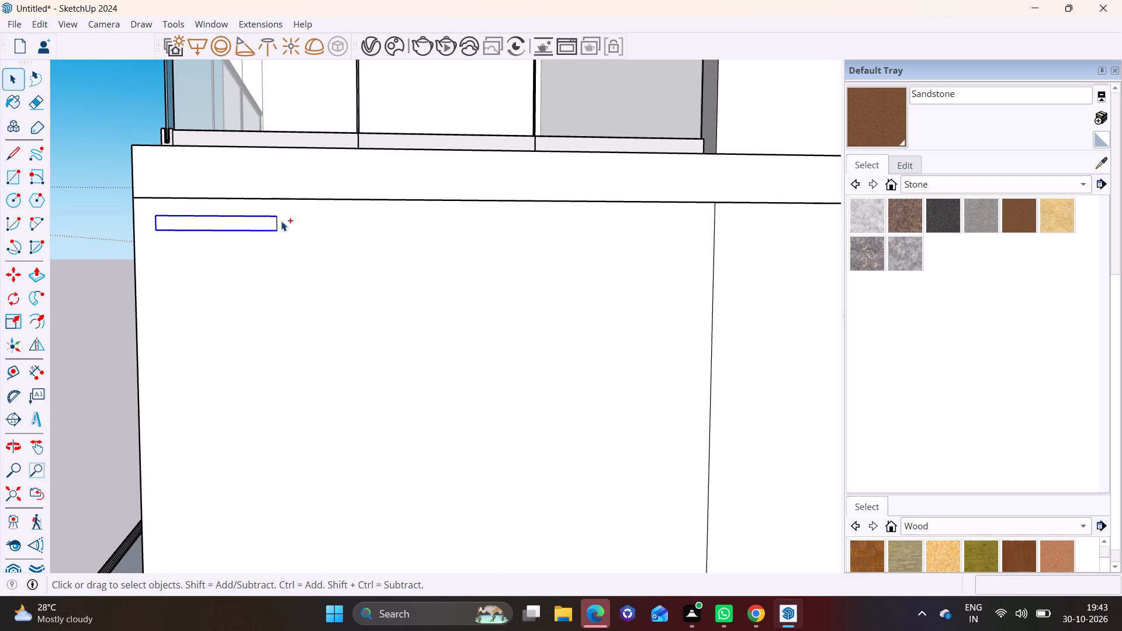
ctrl+click(276, 219)
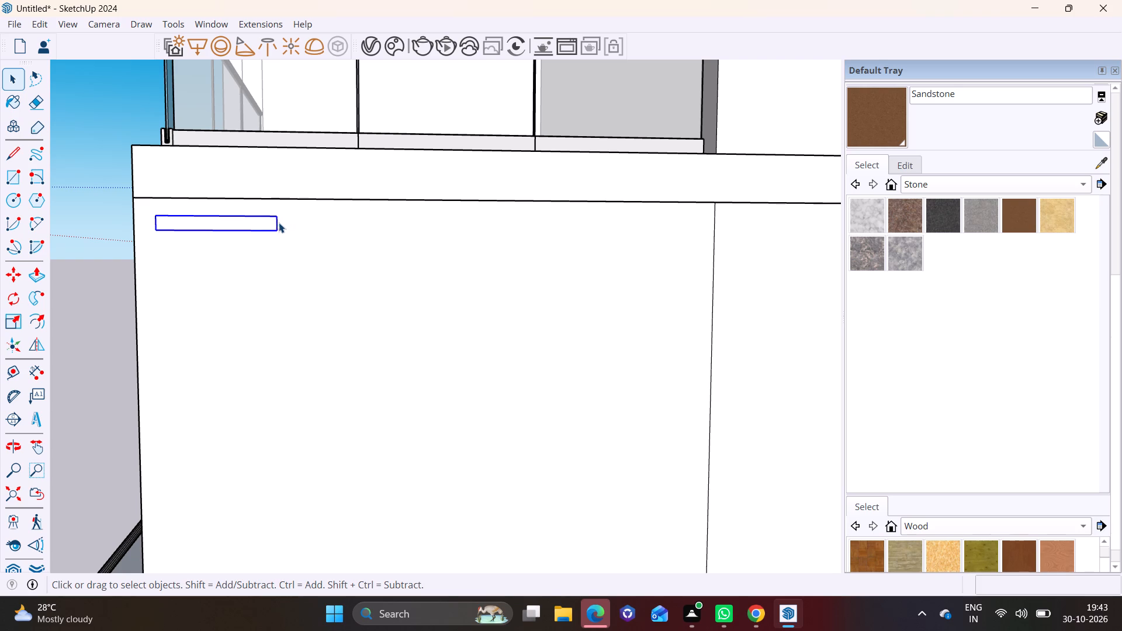
key(m)
click(276, 233)
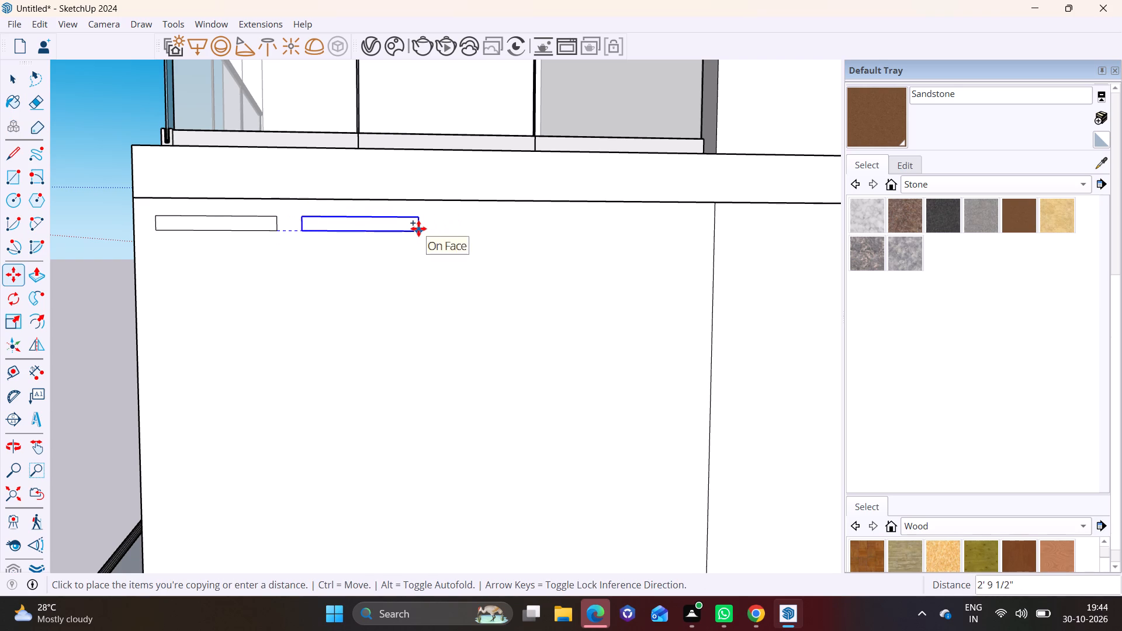
click(412, 228)
click(409, 230)
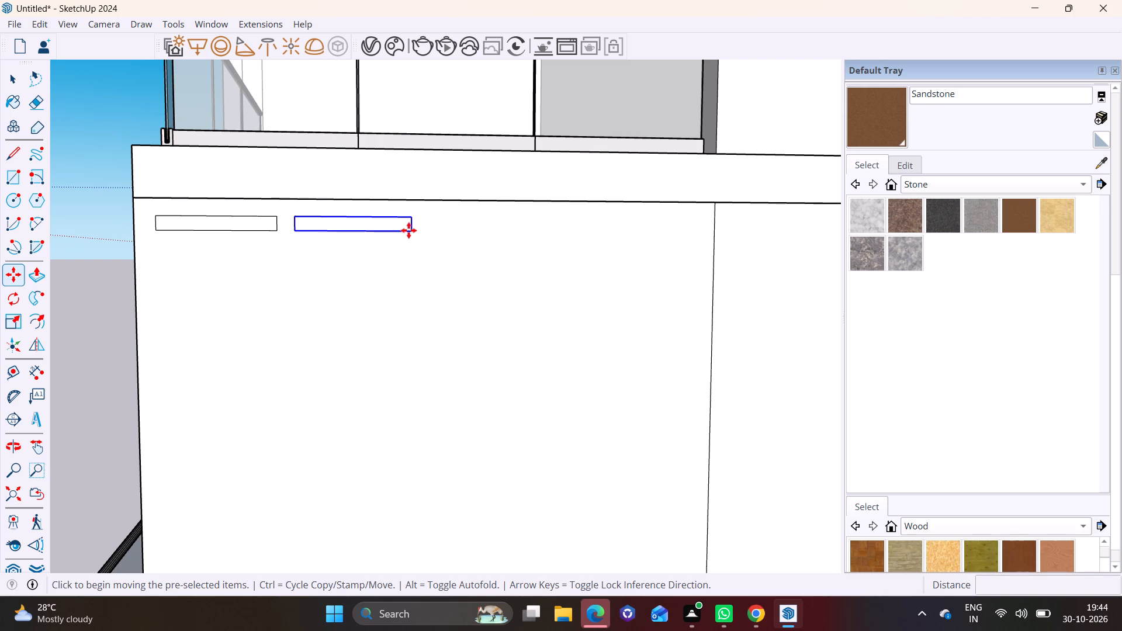
click(541, 229)
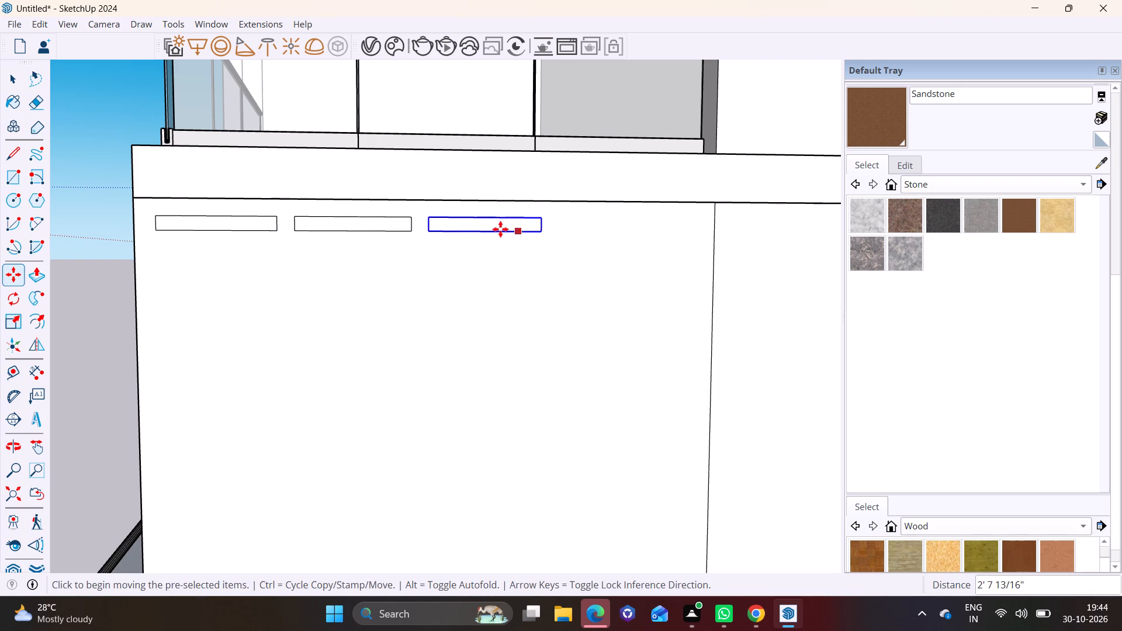
click(539, 228)
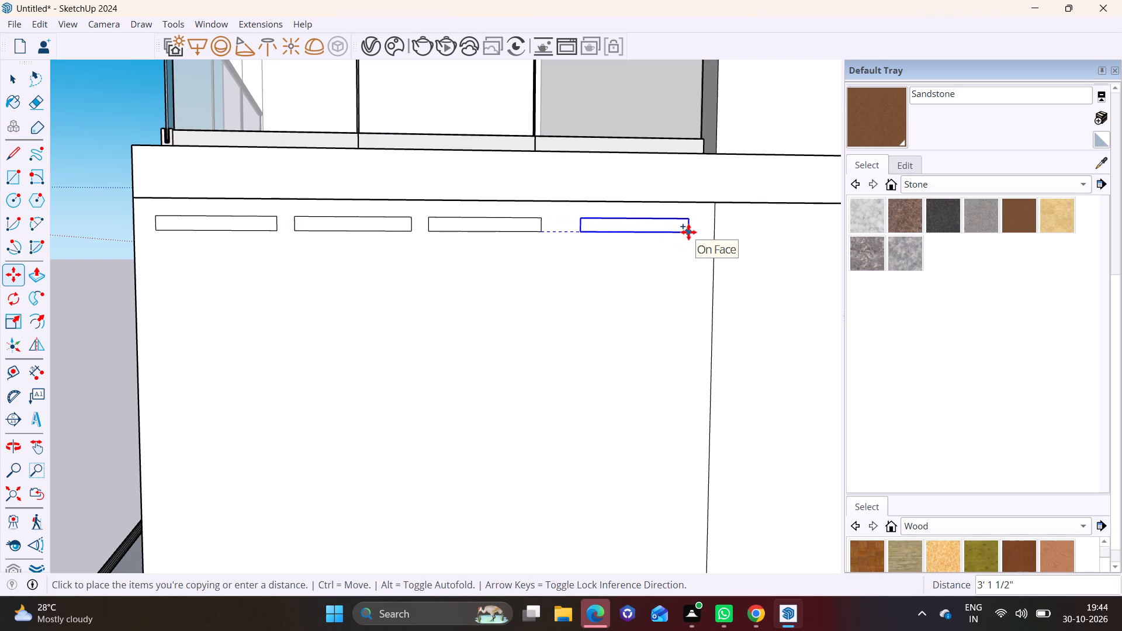
click(688, 232)
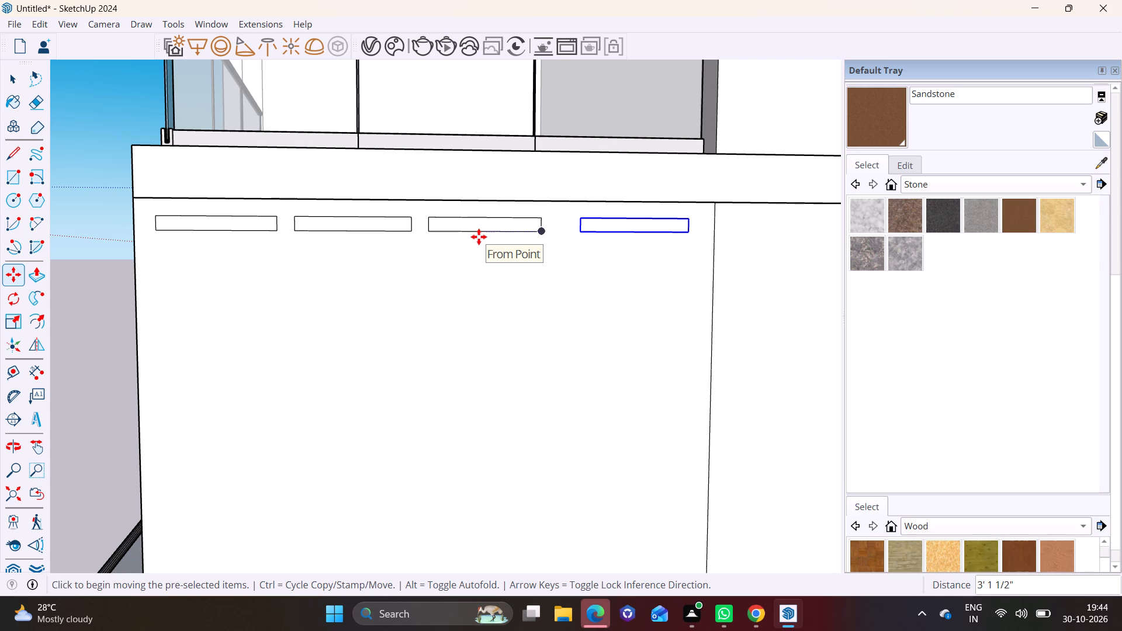
Move the third rectangle's outline slightly toward the fourth to even out the gaps in the row.
key(space)
click(472, 231)
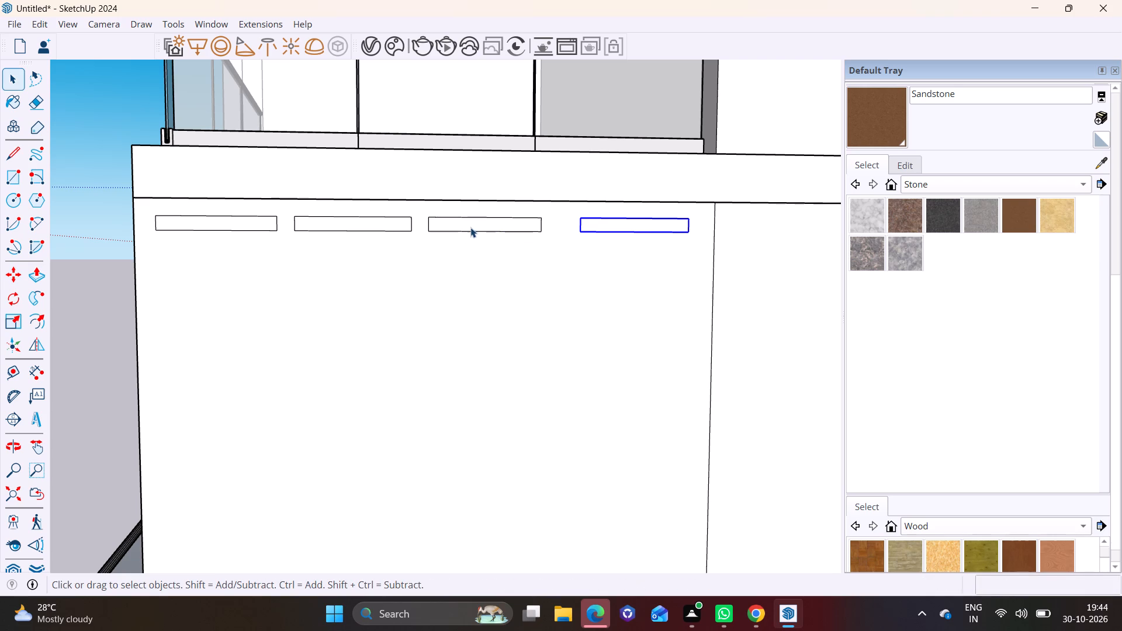
click(469, 219)
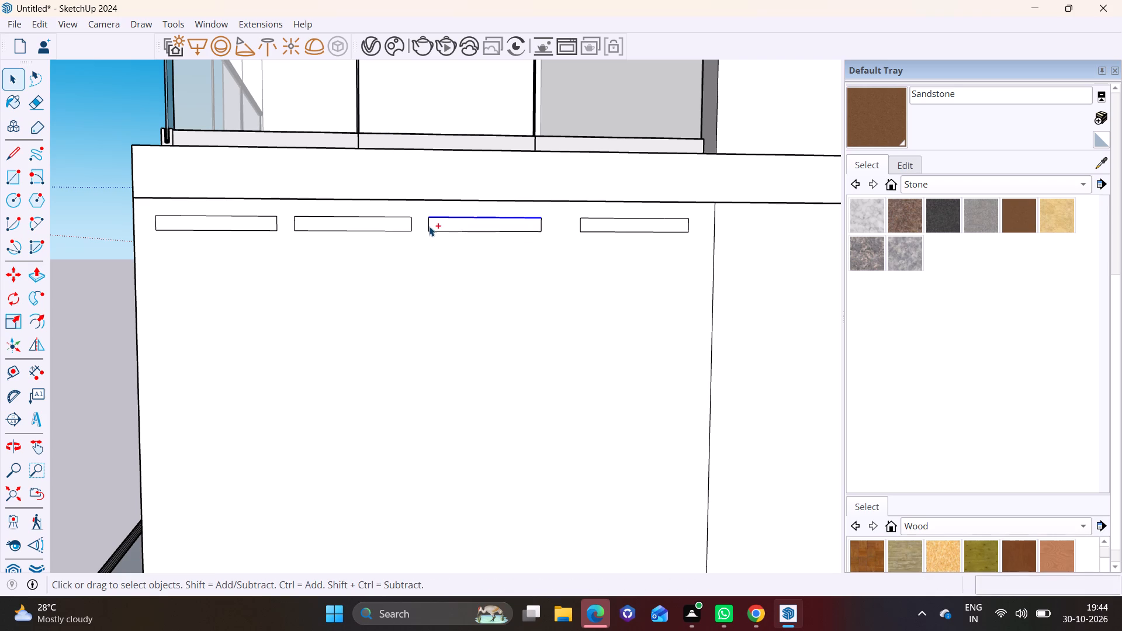
ctrl+click(429, 226)
ctrl+click(460, 233)
ctrl+click(542, 223)
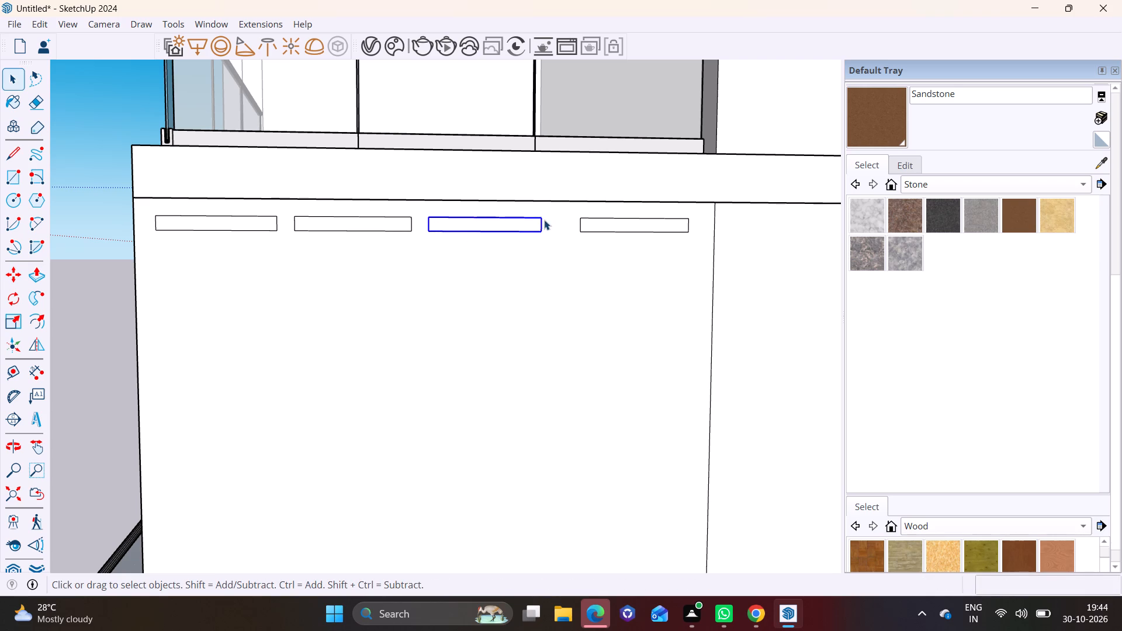
key(m)
click(541, 233)
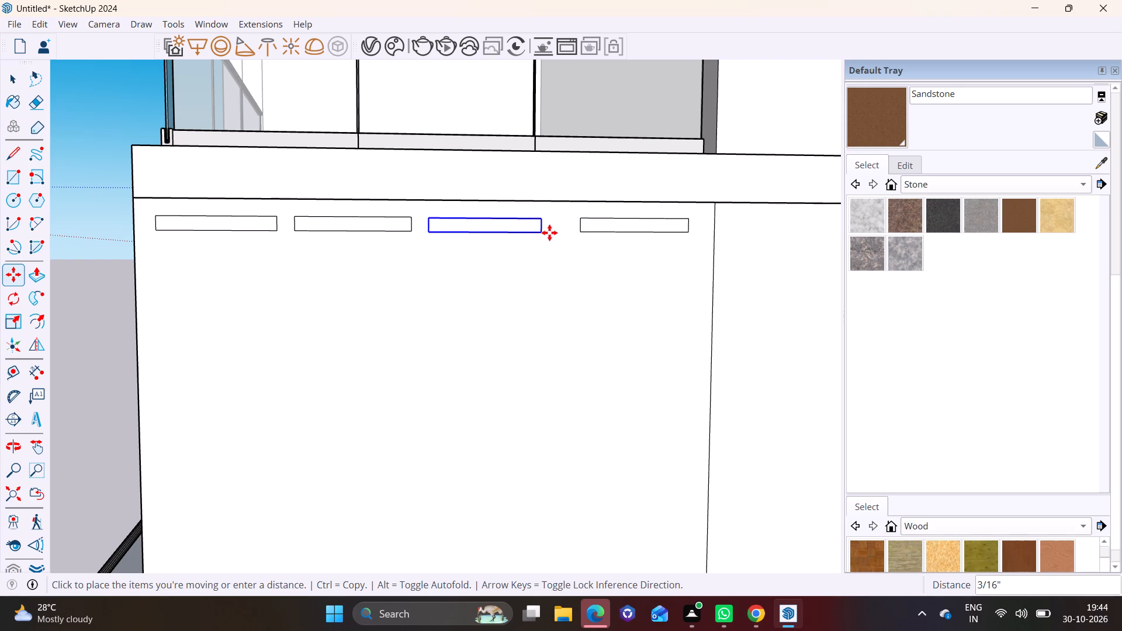
click(552, 233)
key(space)
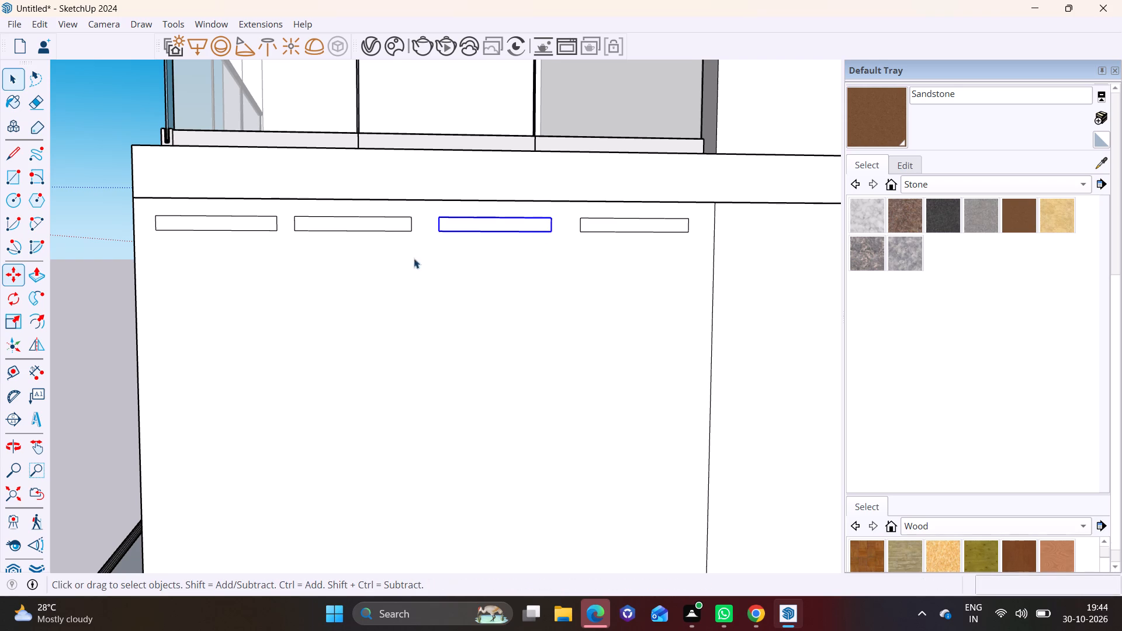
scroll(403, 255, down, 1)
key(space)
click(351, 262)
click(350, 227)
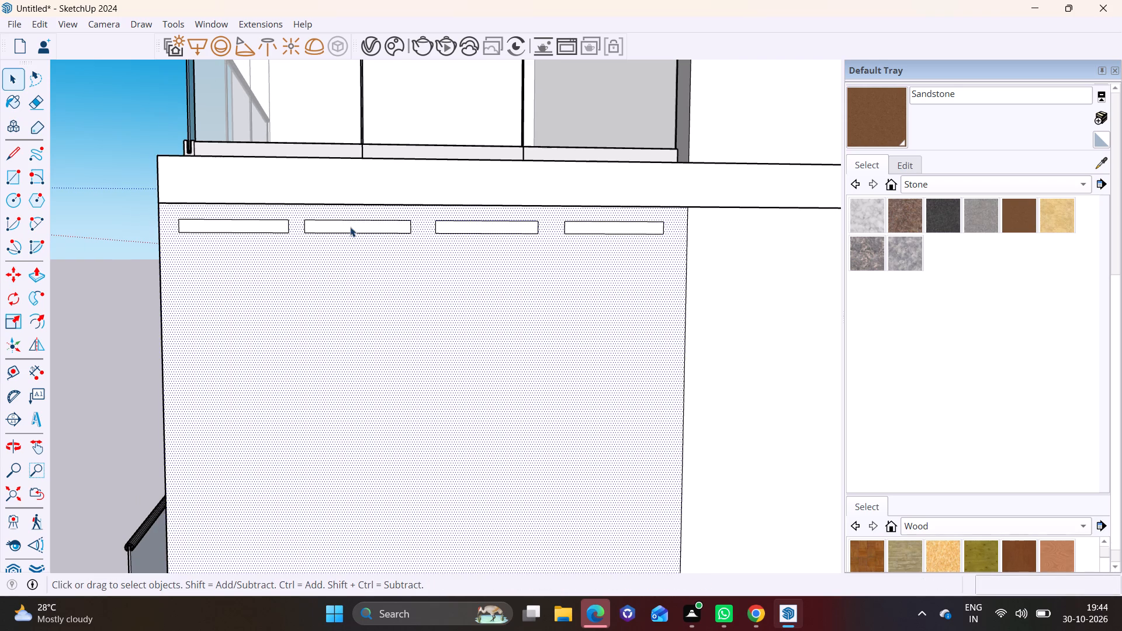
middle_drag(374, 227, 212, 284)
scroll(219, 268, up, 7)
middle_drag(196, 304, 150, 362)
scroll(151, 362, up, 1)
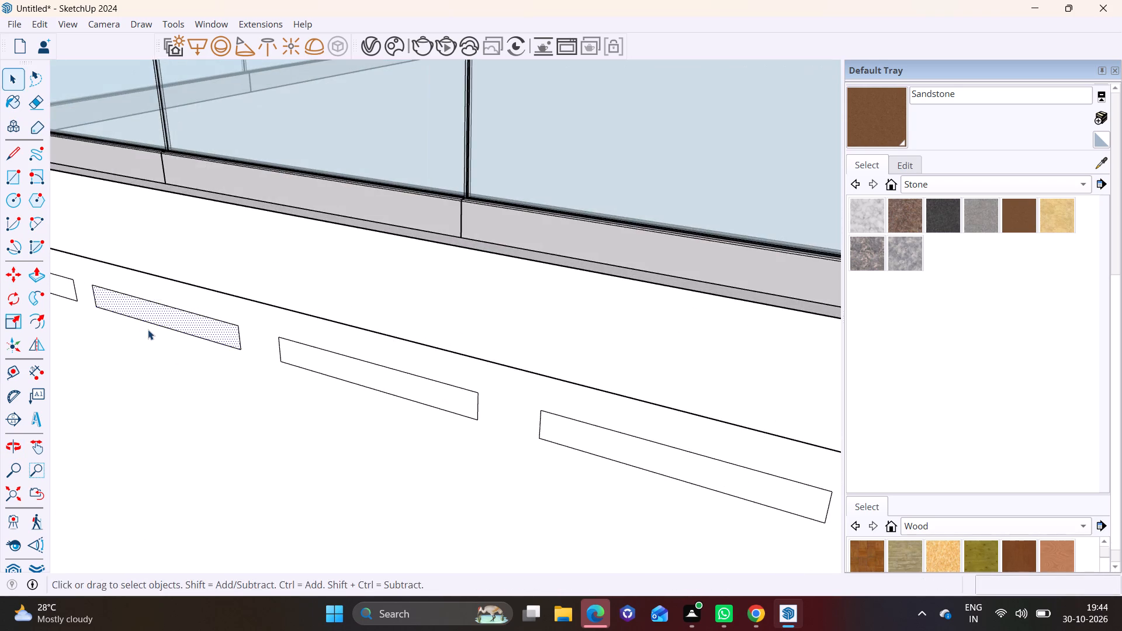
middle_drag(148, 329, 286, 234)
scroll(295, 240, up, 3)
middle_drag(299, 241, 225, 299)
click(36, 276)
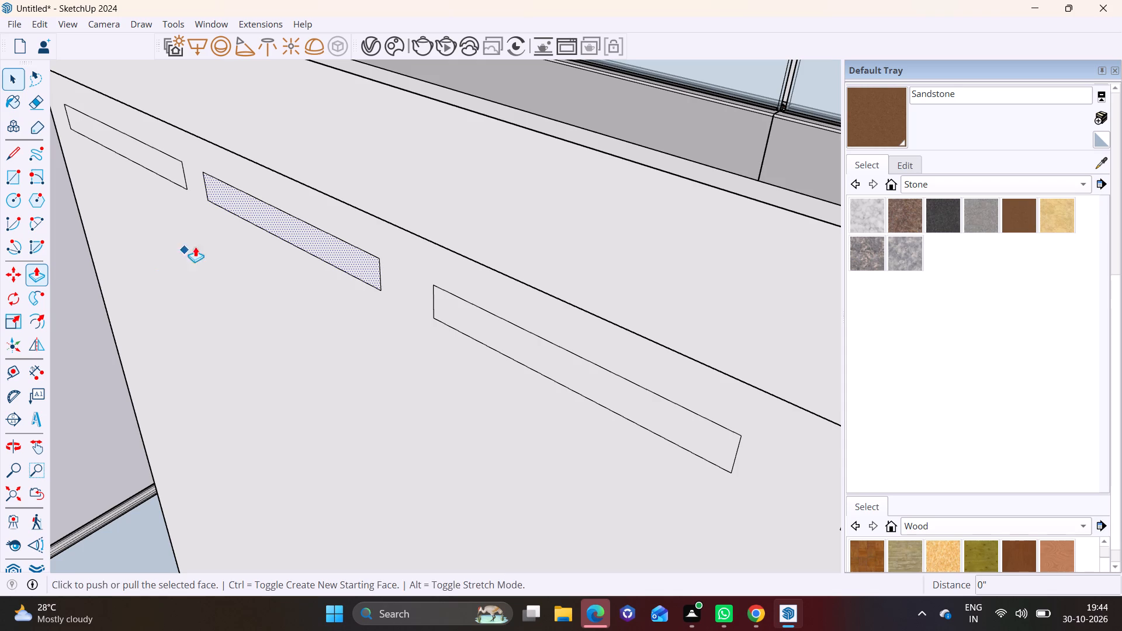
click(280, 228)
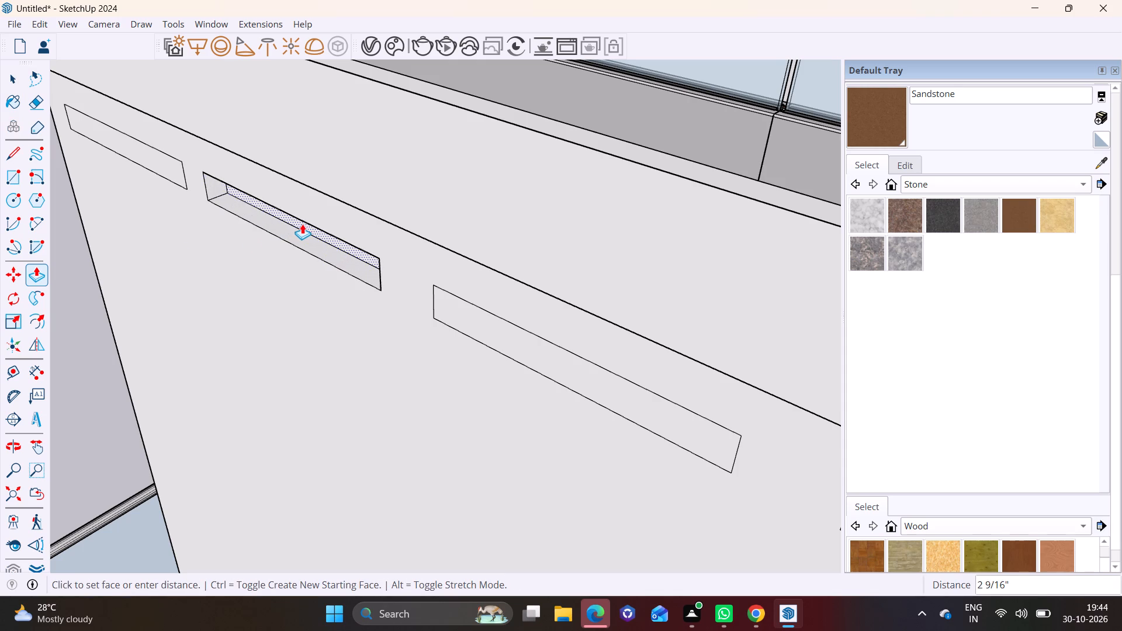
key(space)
Move the second rectangle's outline about 1 1/2" toward the third to even out the spacing.
middle_drag(265, 248, 362, 207)
scroll(232, 287, down, 6)
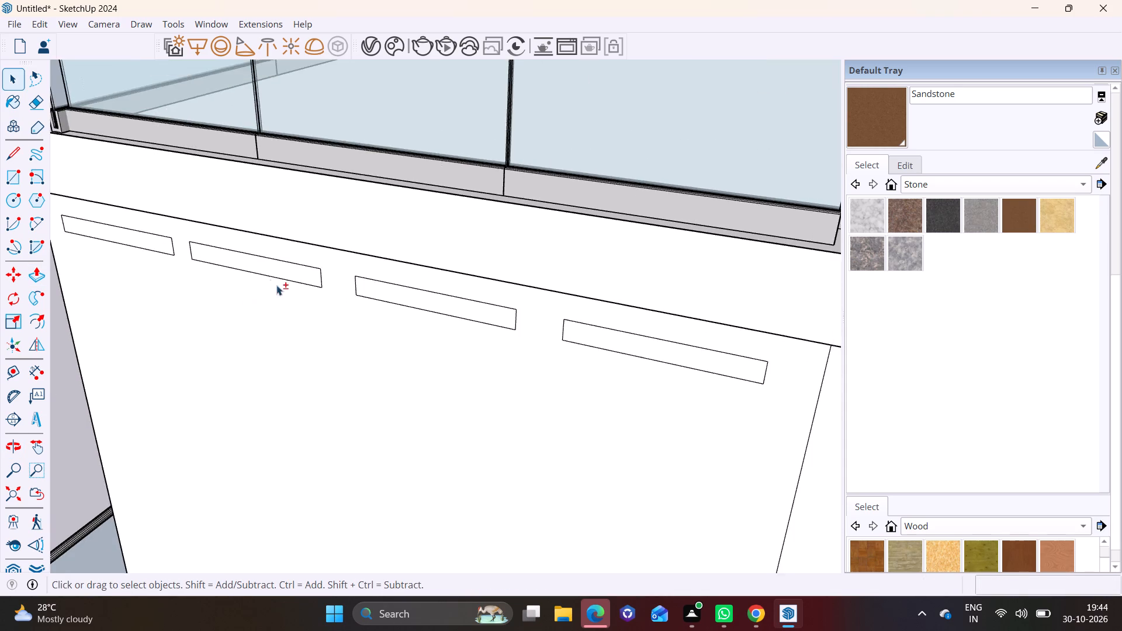
shift+middle_drag(278, 285, 304, 227)
scroll(323, 300, down, 1)
middle_drag(321, 299, 455, 198)
scroll(443, 207, down, 2)
shift+middle_drag(443, 209, 359, 232)
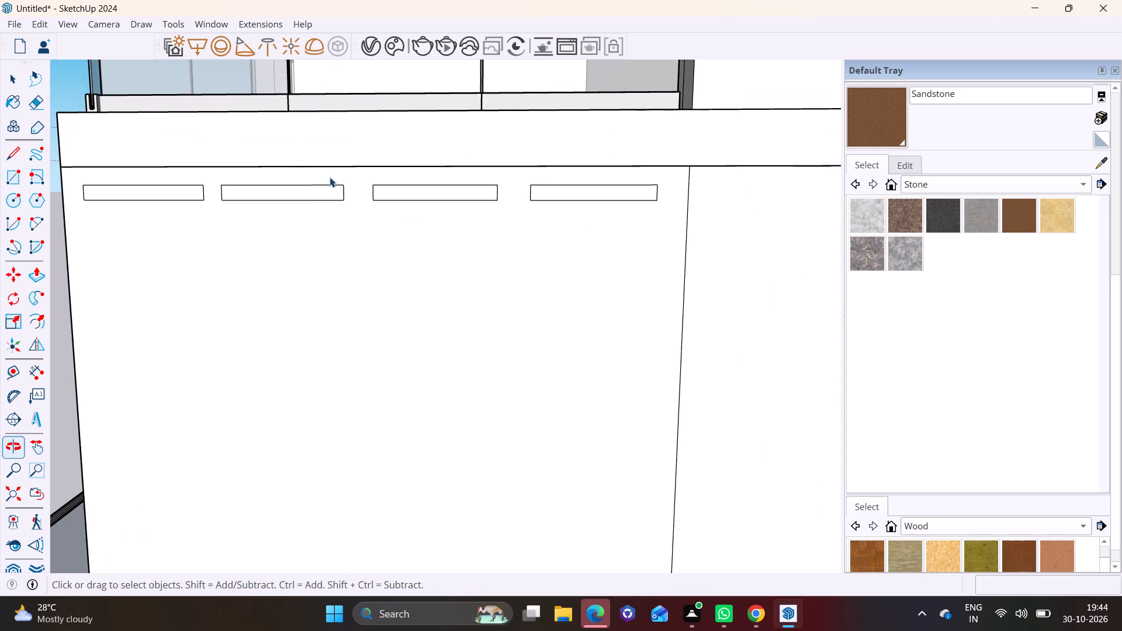
scroll(330, 177, up, 4)
shift+middle_drag(330, 185, 410, 186)
scroll(320, 212, up, 2)
drag(344, 192, 345, 204)
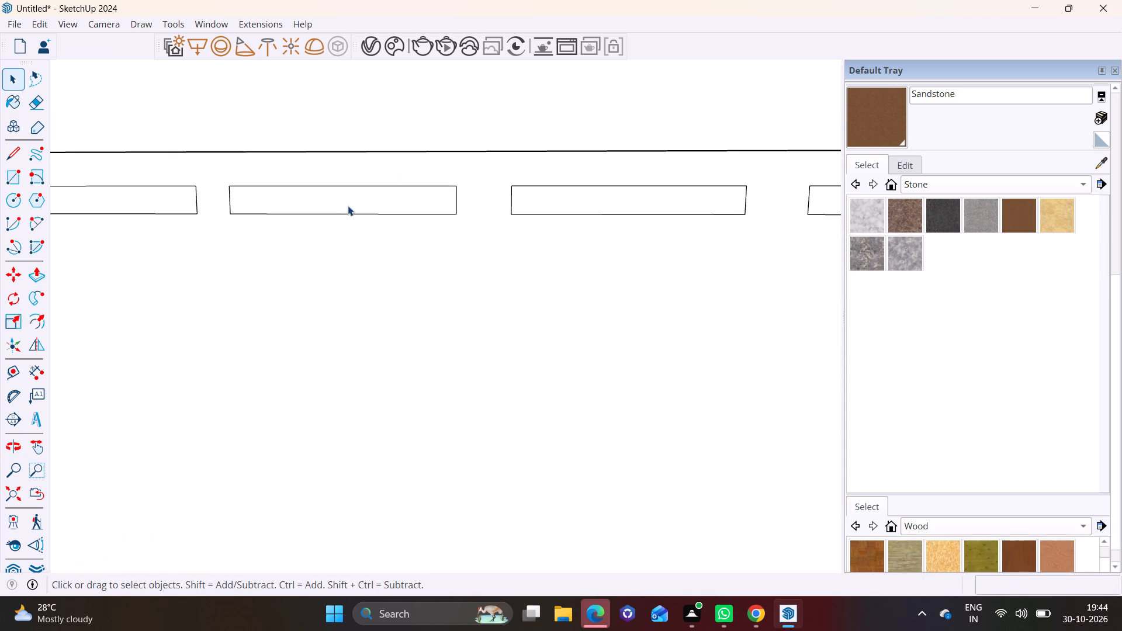
click(356, 185)
ctrl+click(356, 212)
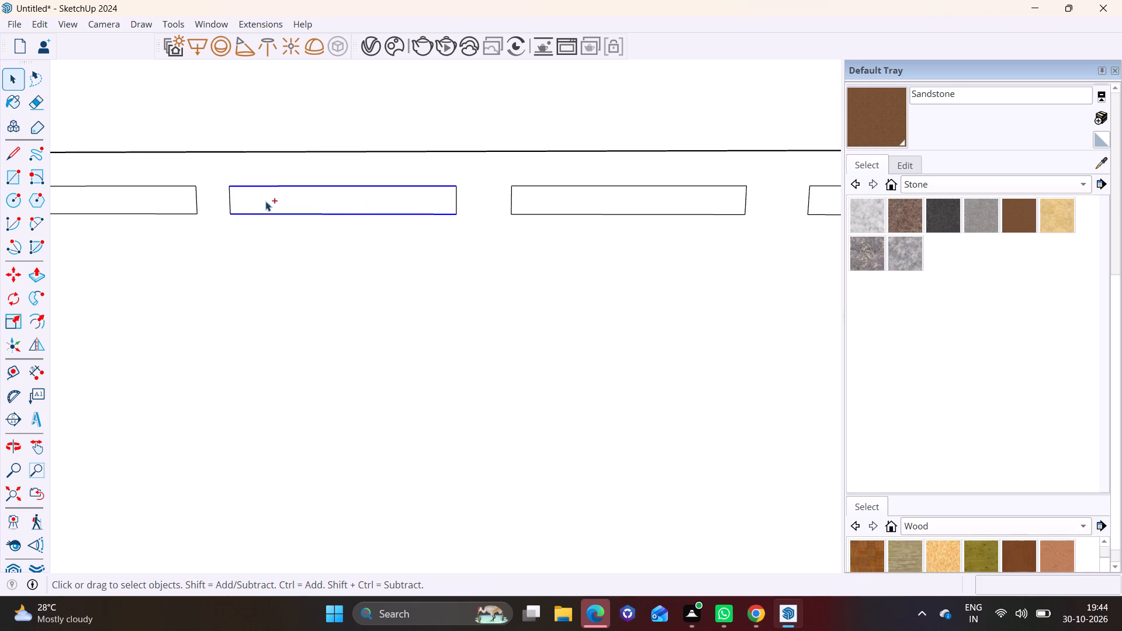
ctrl+click(230, 195)
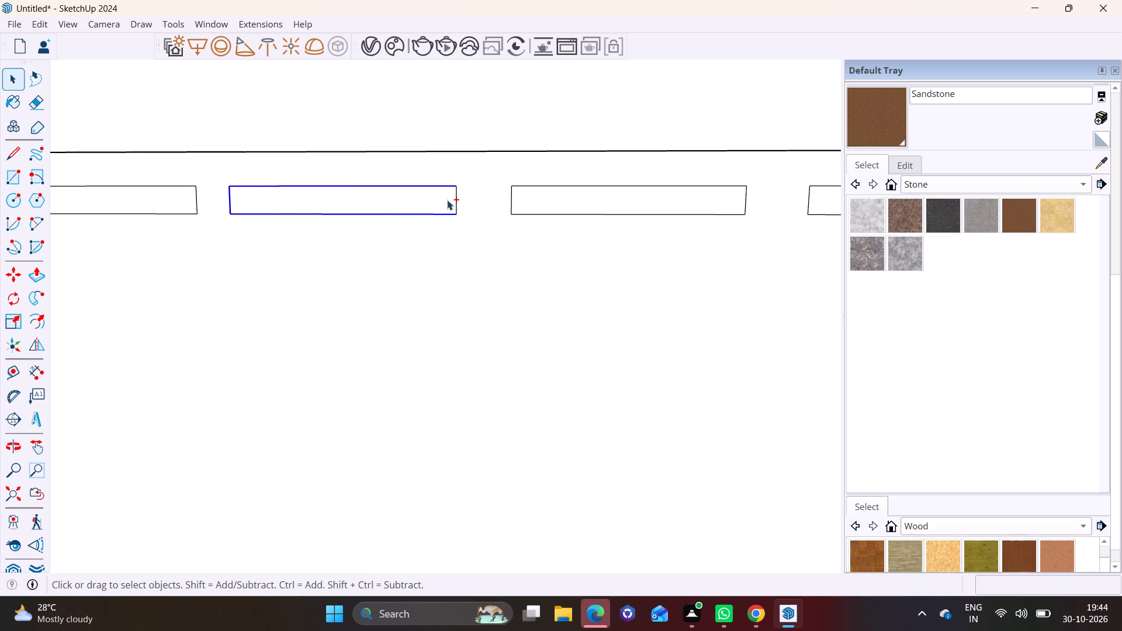
ctrl+click(455, 196)
scroll(452, 201, up, 1)
key(m)
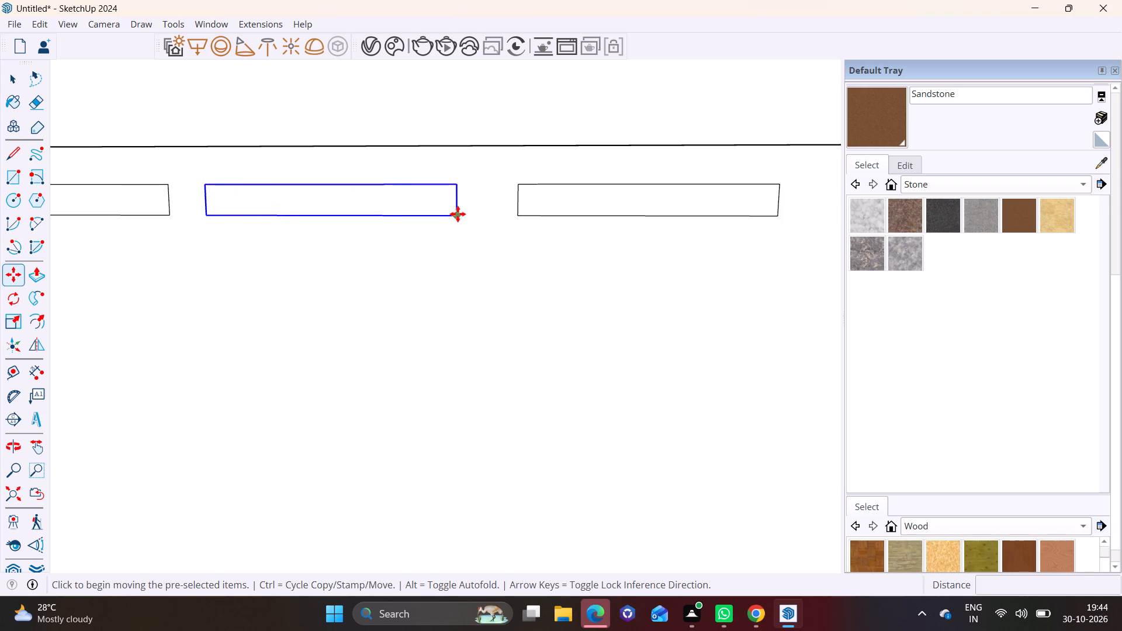
click(458, 214)
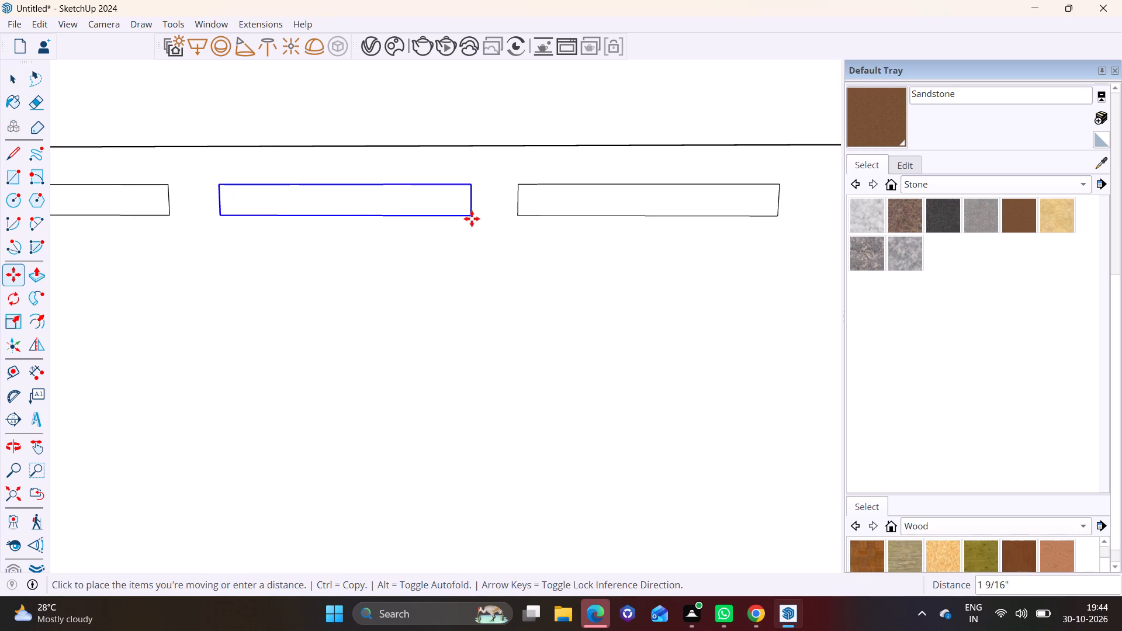
click(469, 219)
key(space)
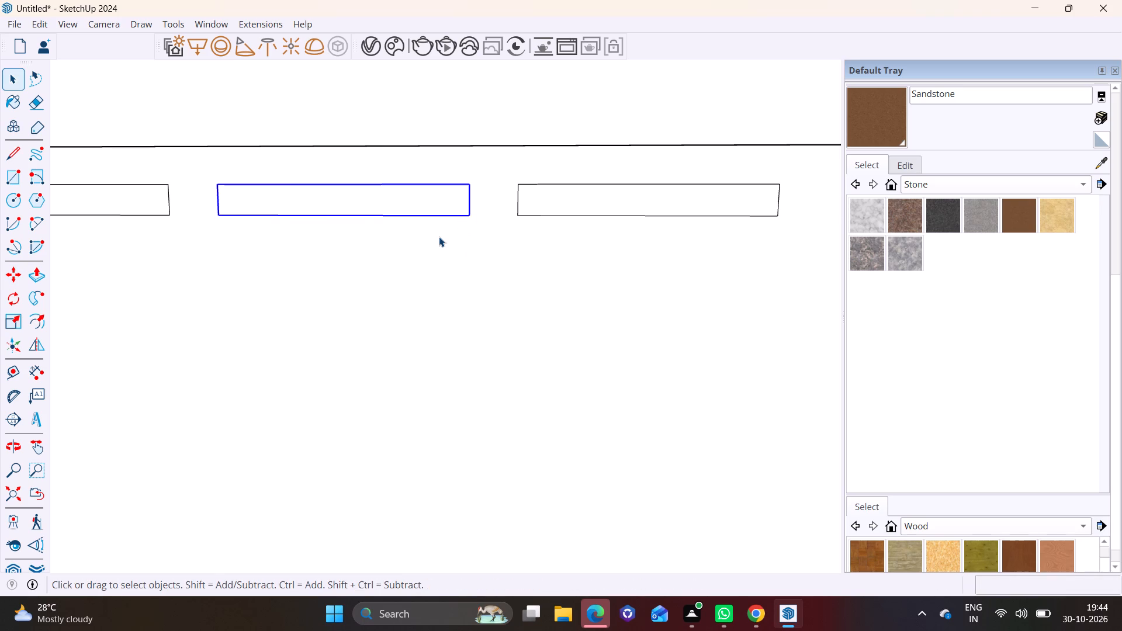
Copy the whole row of four rectangles about 7 13/16" straight down the side wall.
scroll(462, 247, down, 1)
scroll(467, 248, left, 1)
scroll(469, 248, down, 1)
scroll(471, 249, left, 3)
scroll(475, 251, down, 7)
middle_drag(466, 258, 555, 261)
shift+middle_drag(550, 256, 328, 248)
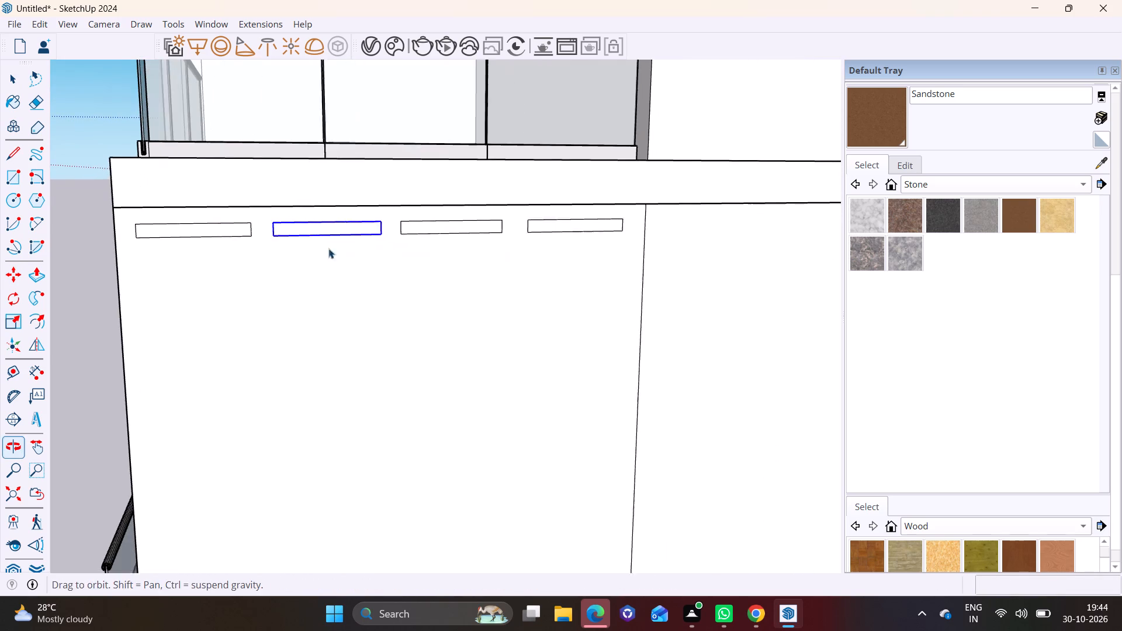
shift+middle_drag(328, 248, 334, 248)
key(space)
click(298, 282)
drag(109, 212, 316, 257)
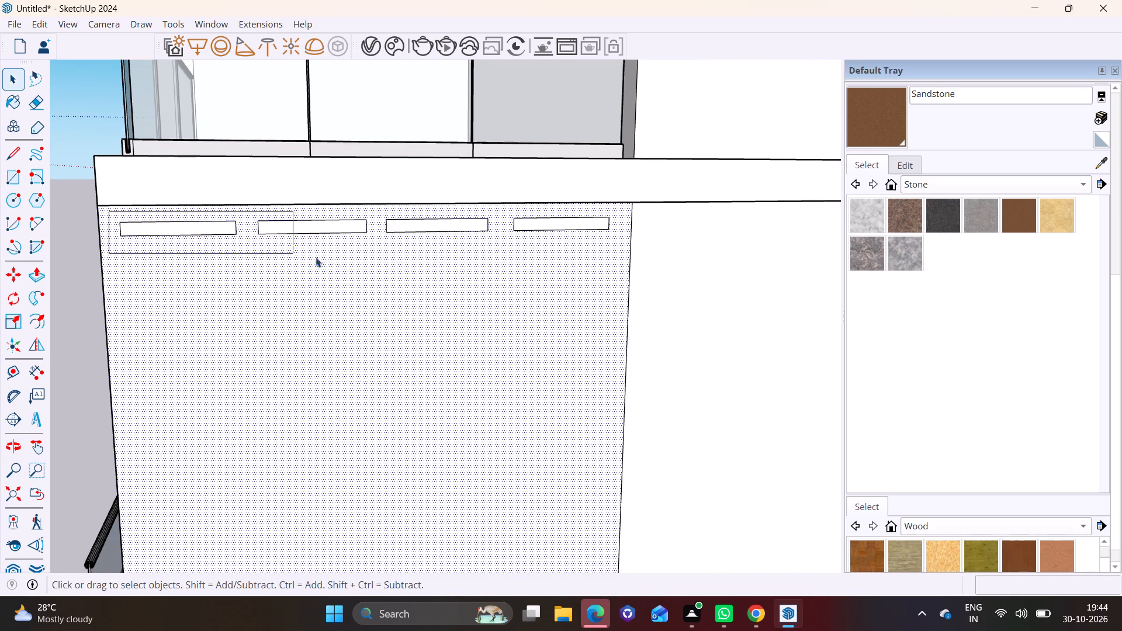
drag(316, 257, 613, 250)
key(m)
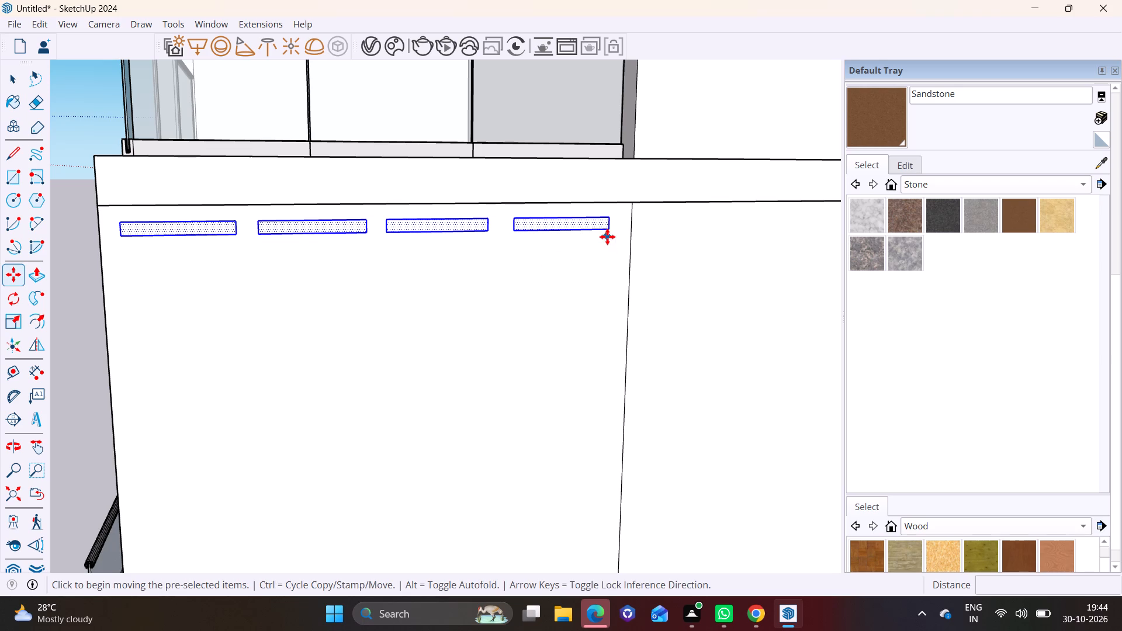
click(607, 233)
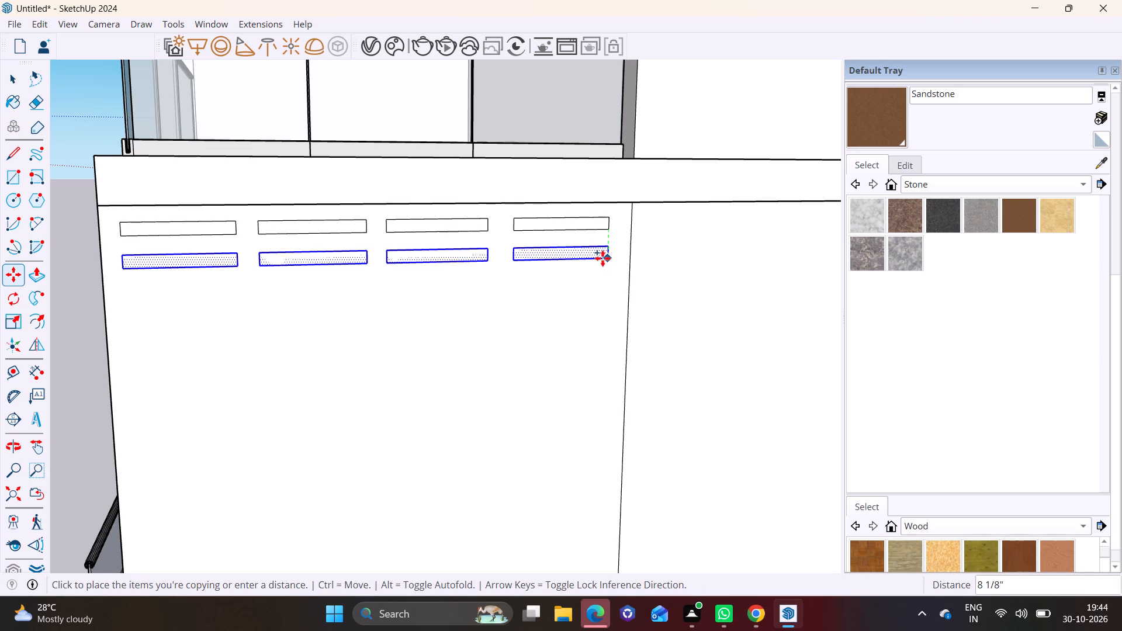
click(602, 258)
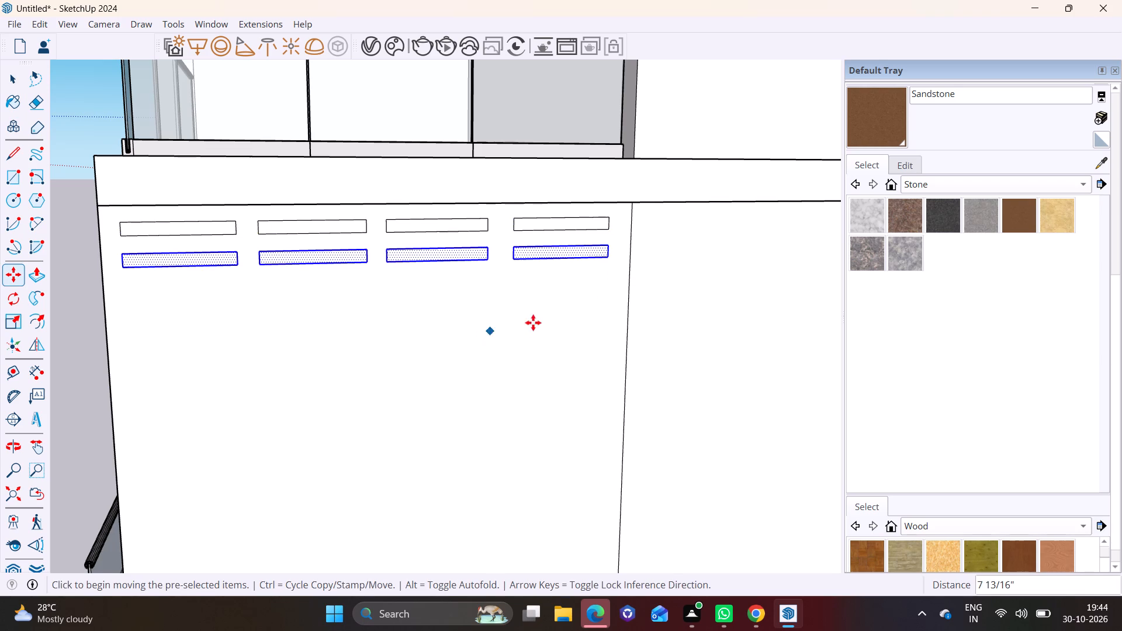
Repeat the row copy 25 times at the same spacing down the side wall.
key(asterisk)
text(25)
key(Return)
key(space)
Delete the surplus slot rectangles hanging below the balcony slab, starting with the two middle columns.
scroll(593, 315, down, 7)
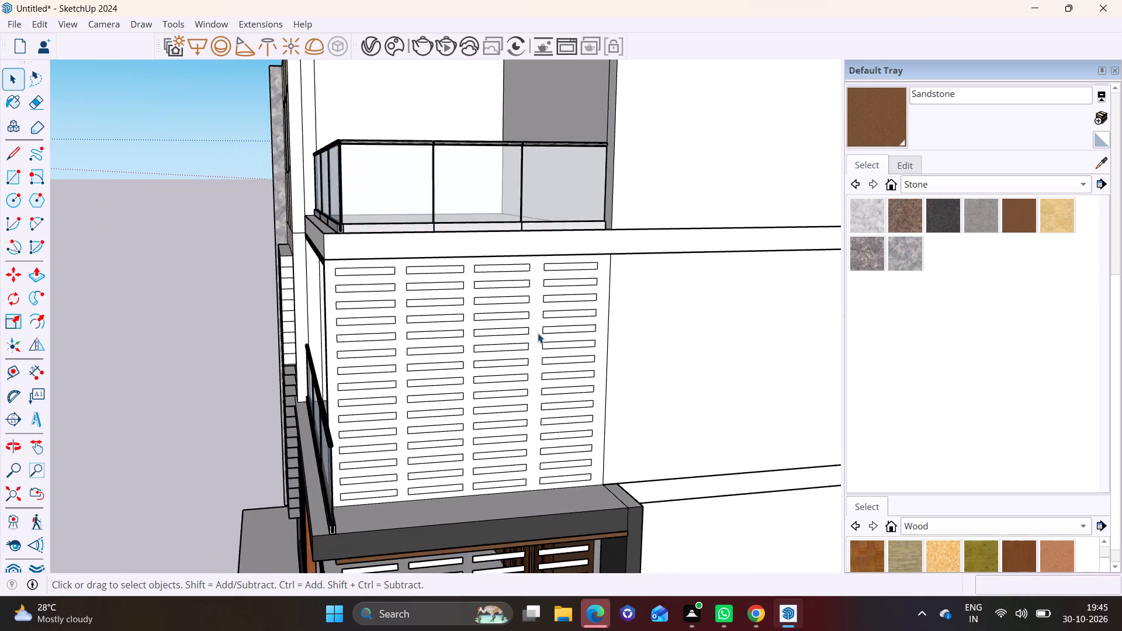
middle_drag(527, 373, 382, 306)
shift+middle_drag(363, 463, 401, 275)
middle_drag(390, 344, 476, 344)
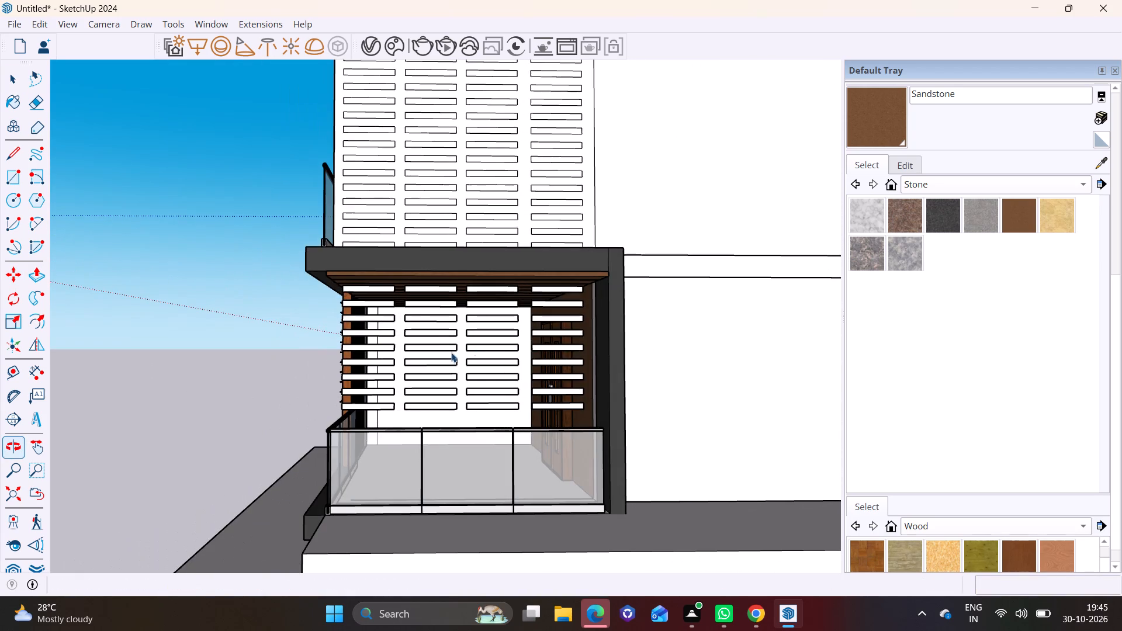
drag(415, 338, 496, 380)
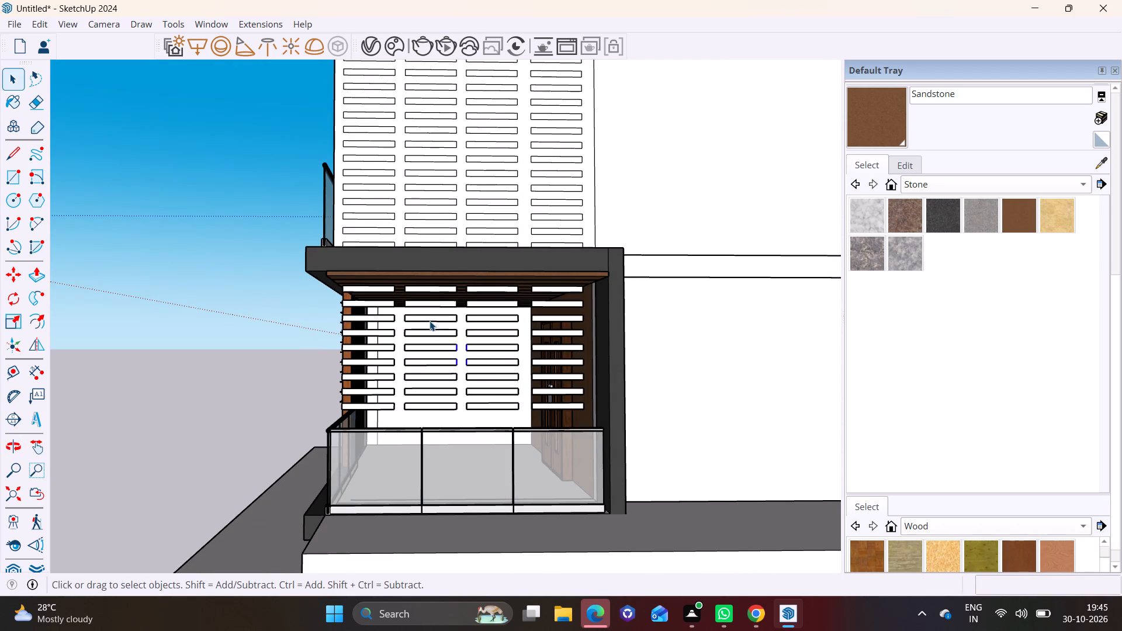
drag(399, 312, 529, 418)
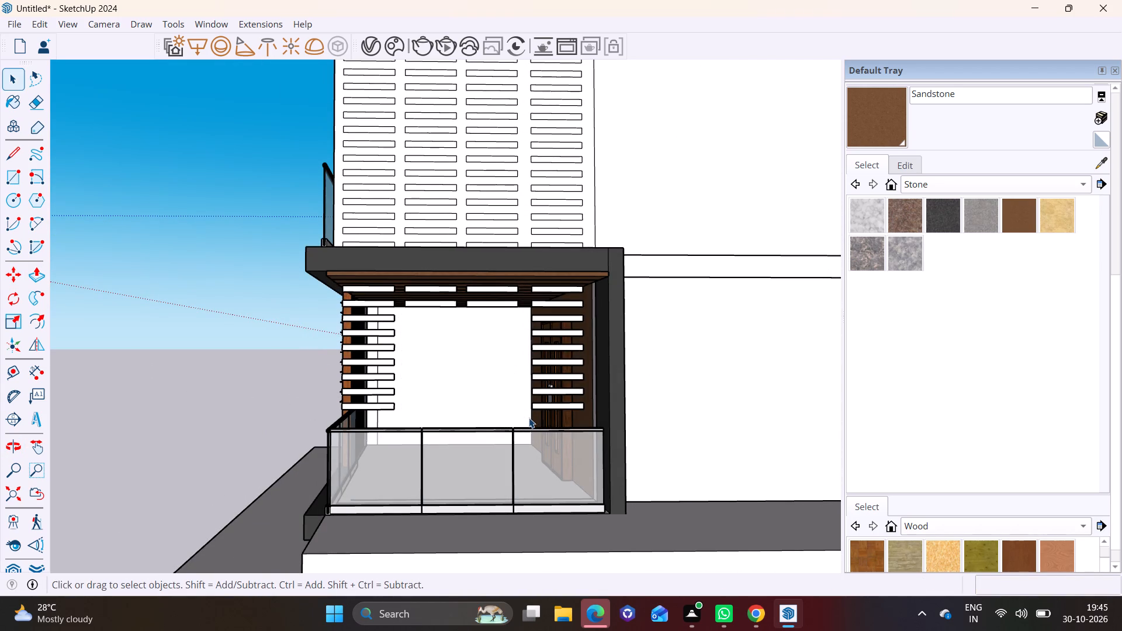
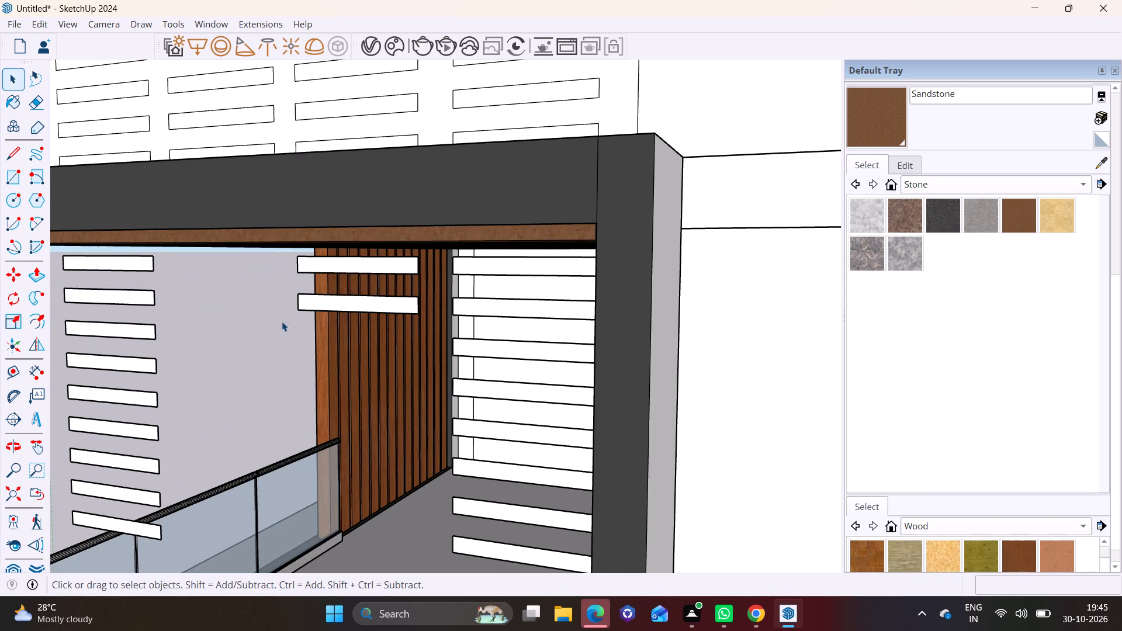
Select the upper seven white horizontal strips in the column above the glass railing, on the open side of the balcony.
scroll(102, 289, down, 1)
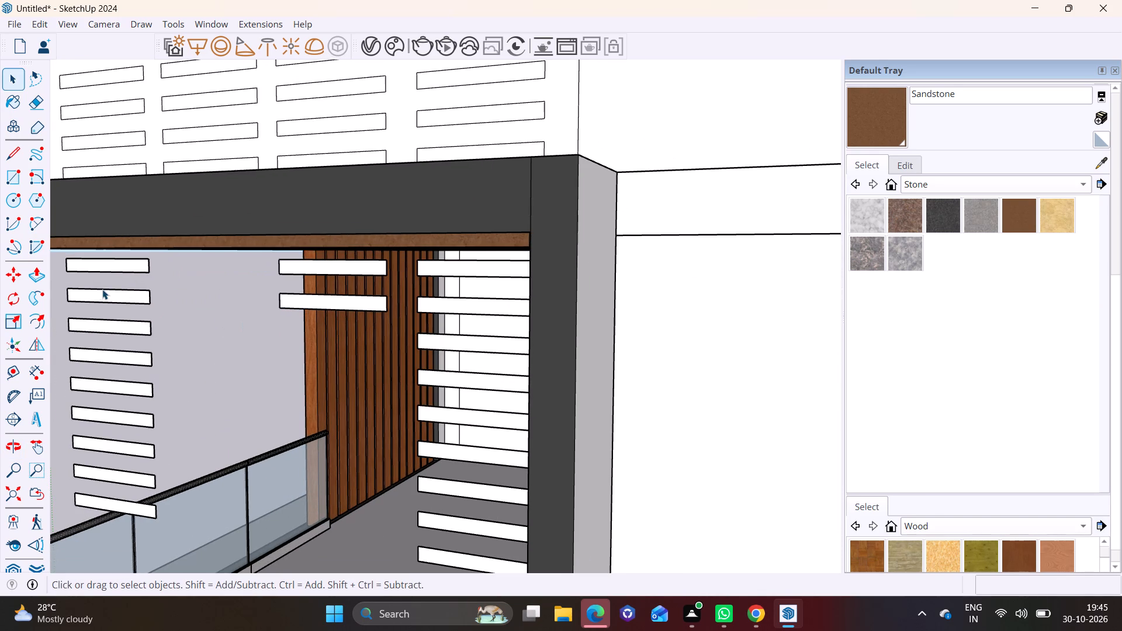
shift+middle_drag(96, 303, 158, 270)
shift+middle_drag(212, 320, 224, 290)
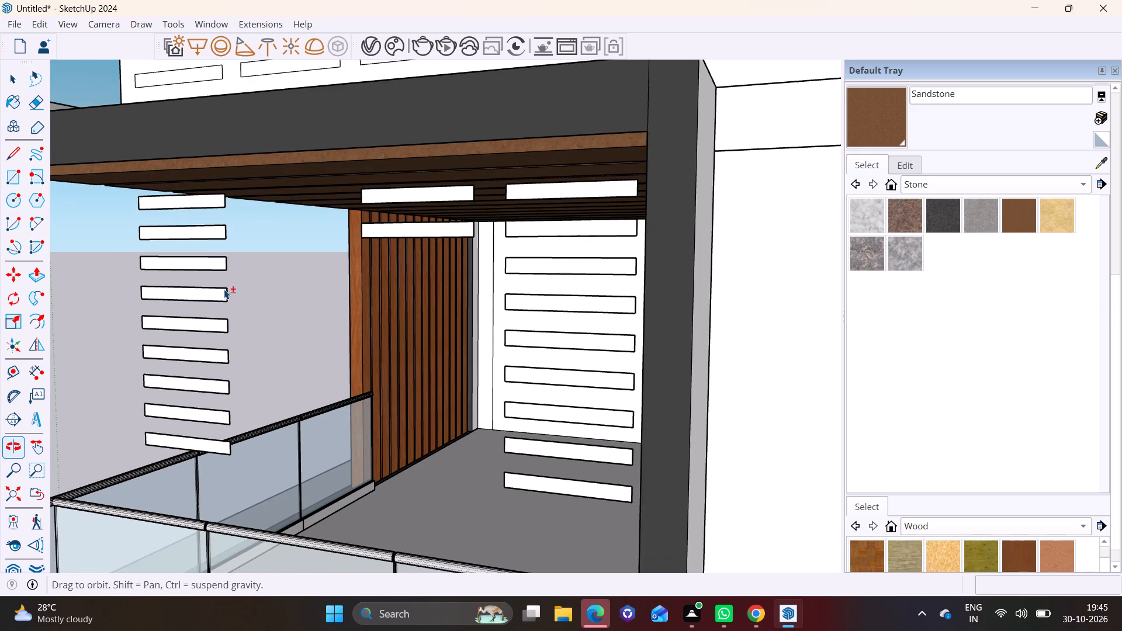
middle_drag(146, 214, 157, 256)
shift+middle_drag(215, 284, 230, 192)
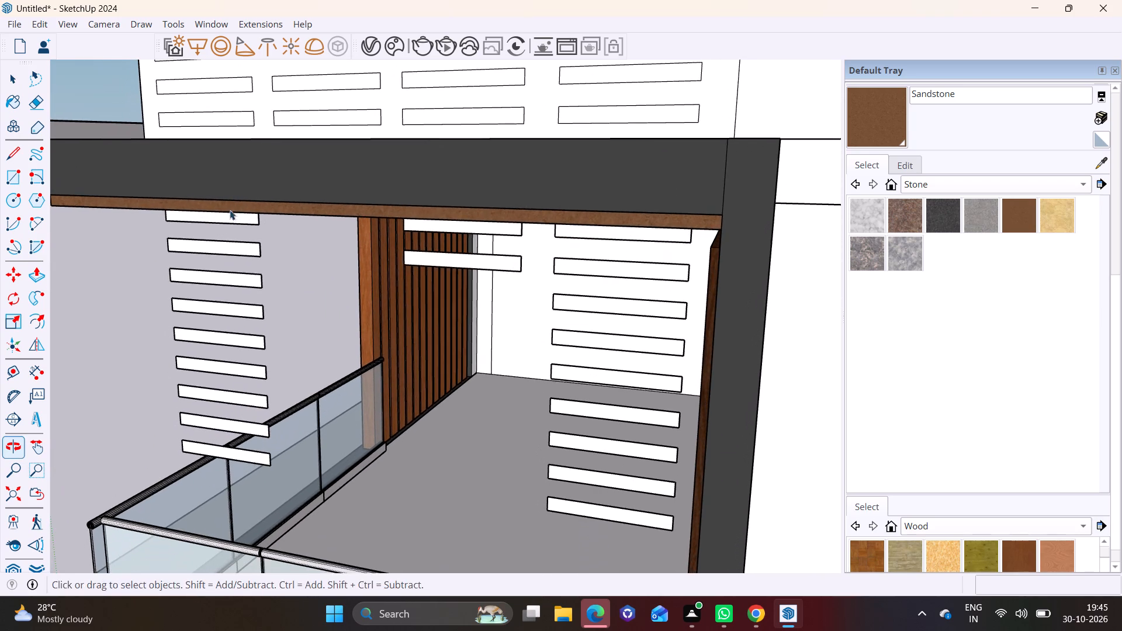
shift+middle_drag(230, 219, 230, 162)
drag(150, 151, 262, 258)
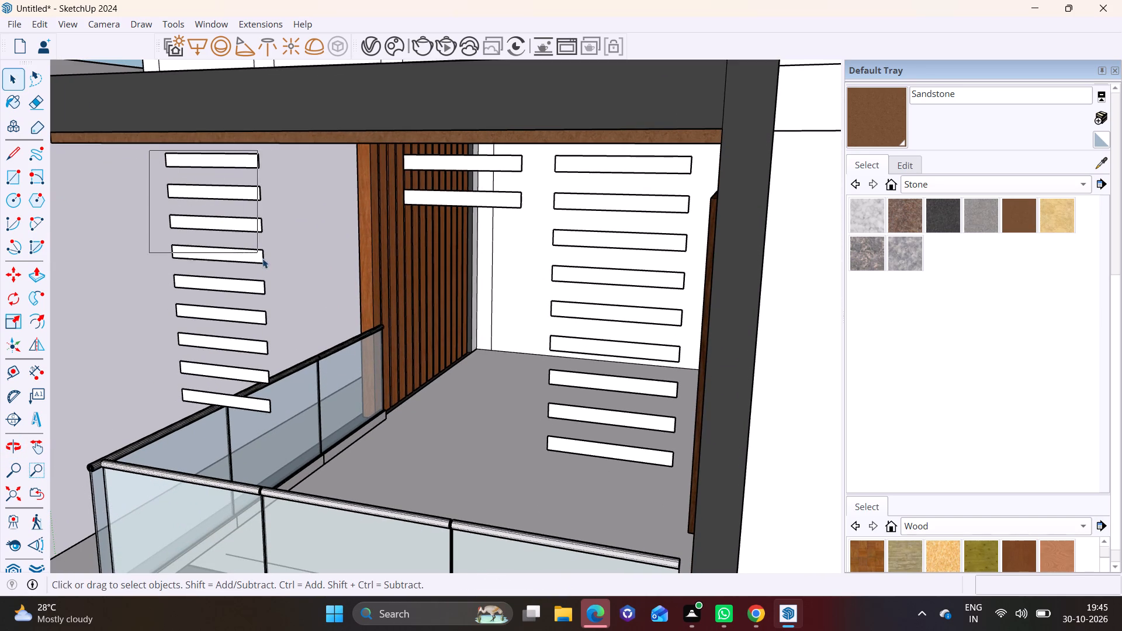
drag(262, 258, 277, 359)
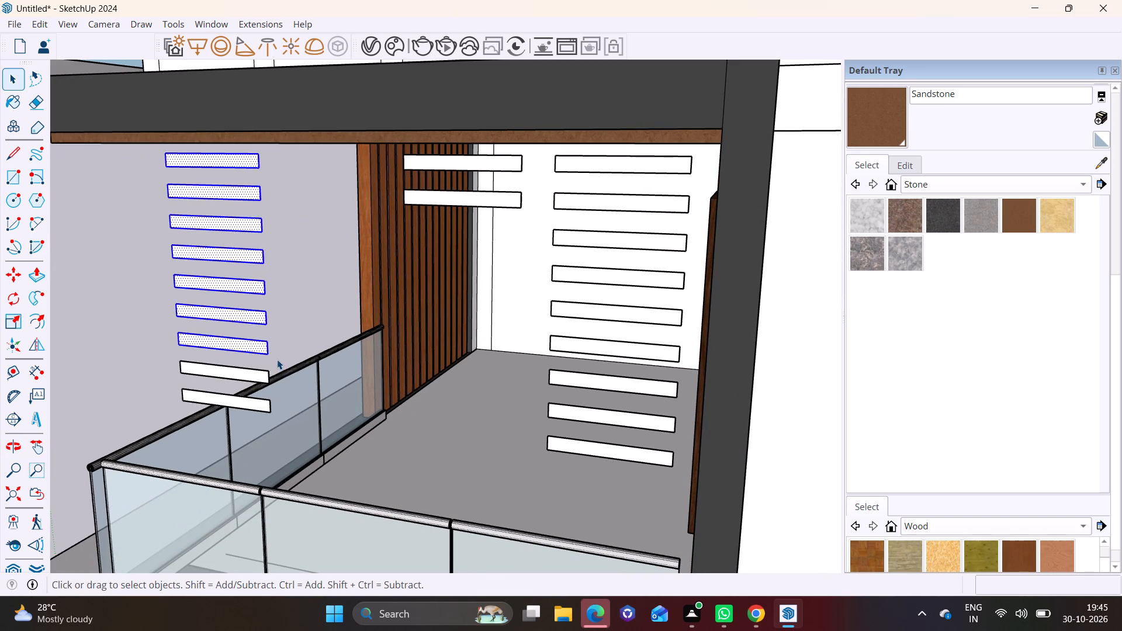
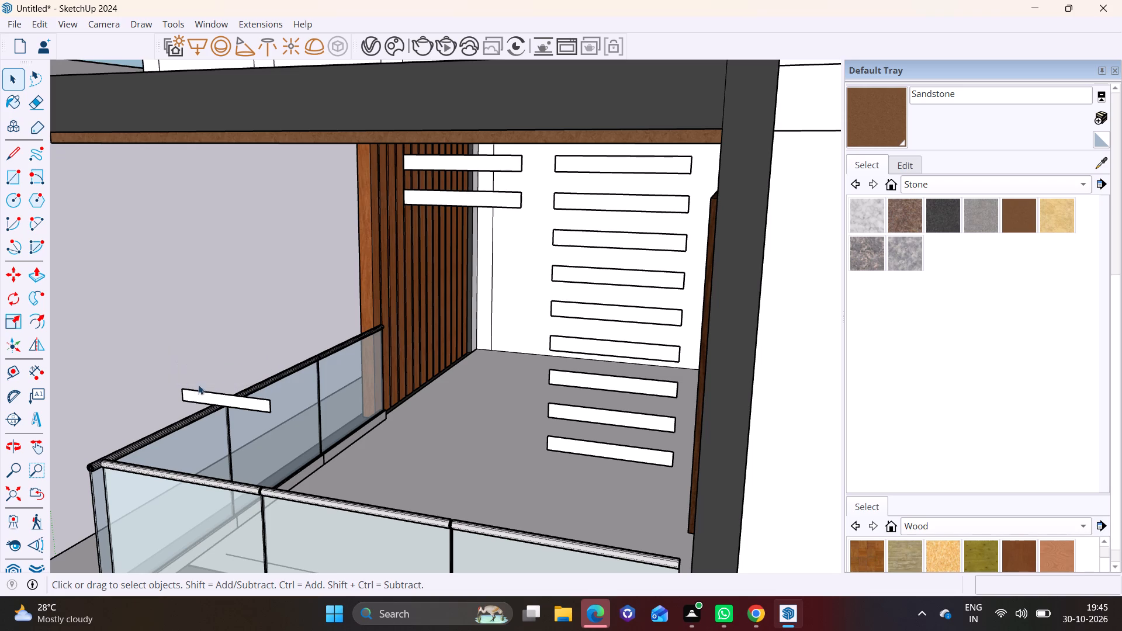
Delete the last loose white horizontal strip above the glass railing on the open side of the balcony.
drag(170, 375, 247, 419)
drag(247, 419, 292, 431)
key(Delete)
Select the lower five white horizontal strips in the tall column in front of the balcony's white back wall.
scroll(348, 337, down, 1)
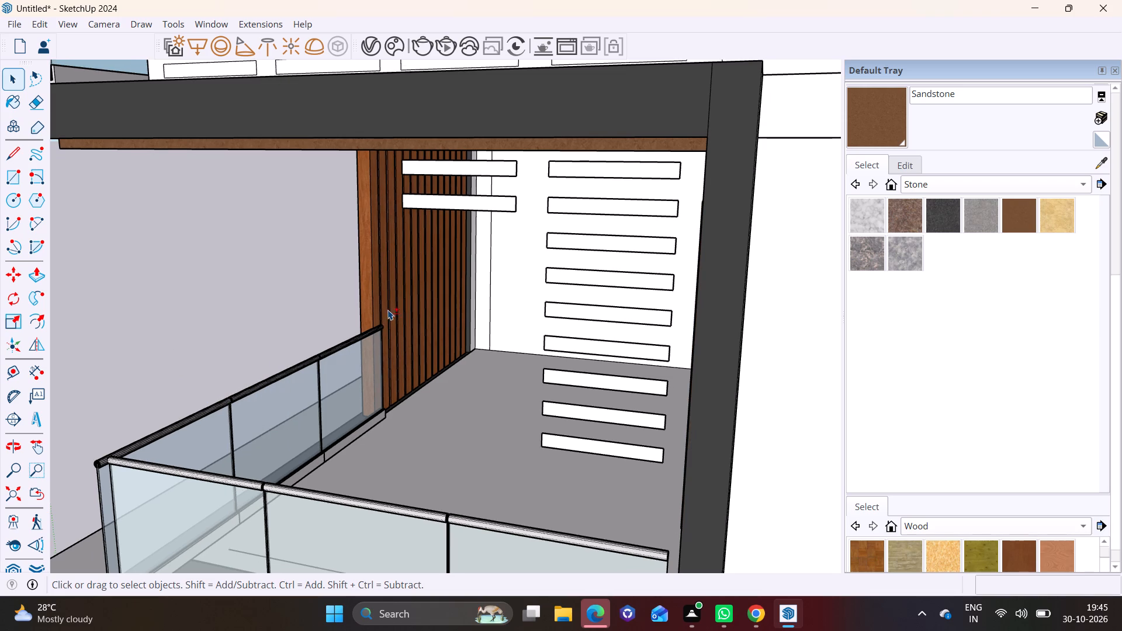
shift+middle_drag(387, 310, 306, 318)
middle_drag(357, 330, 415, 320)
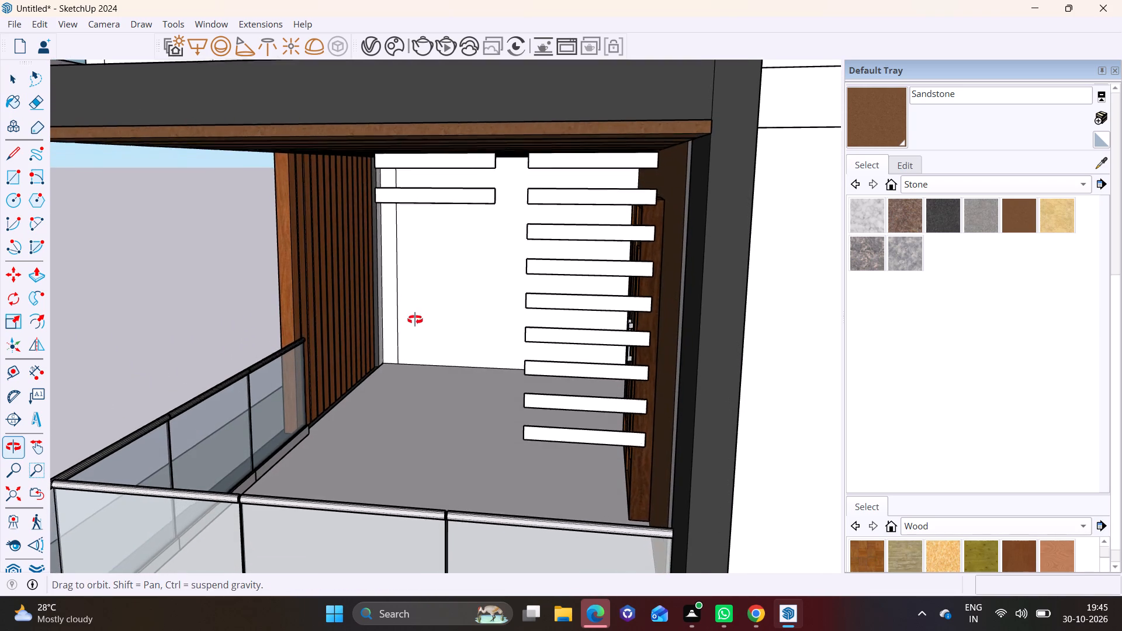
middle_drag(415, 320, 415, 318)
shift+middle_drag(417, 307, 383, 279)
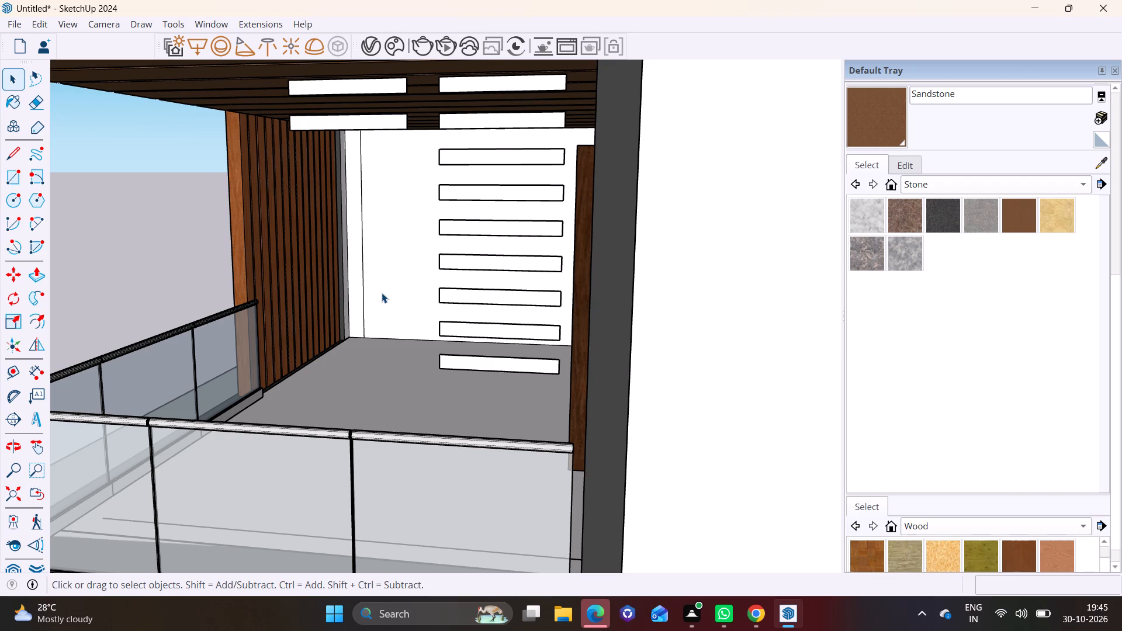
middle_click(399, 304)
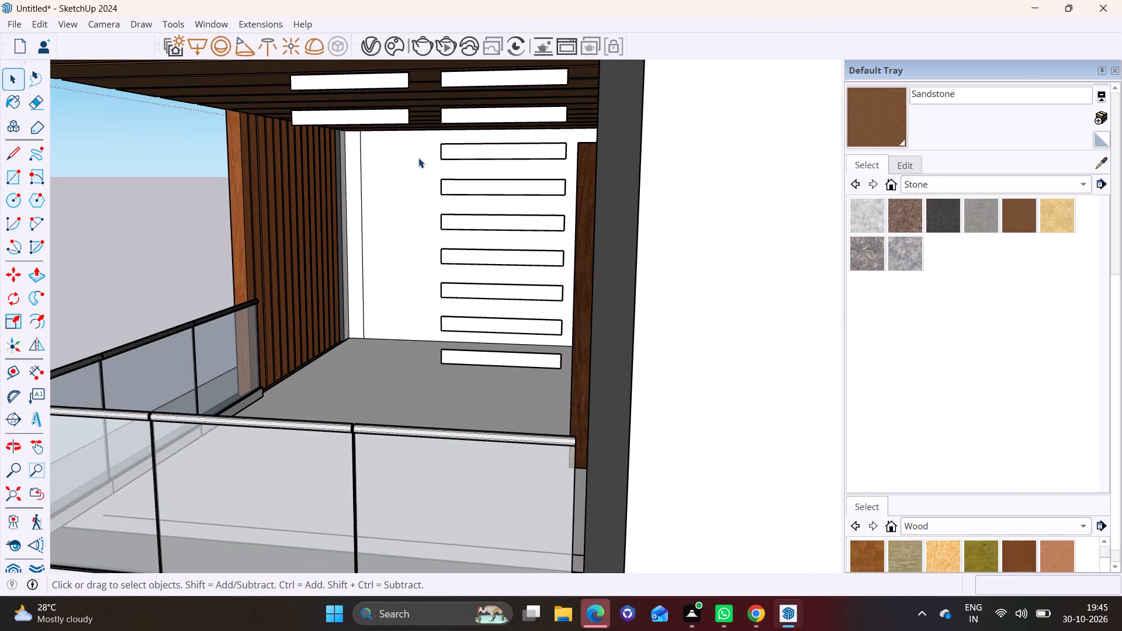
click(424, 136)
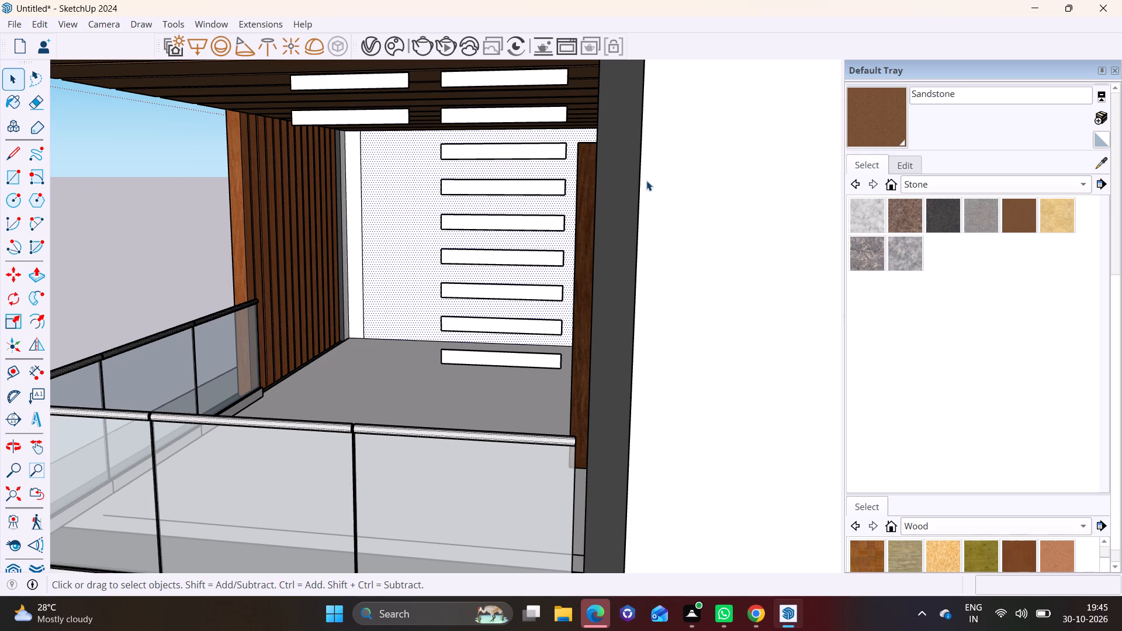
click(691, 180)
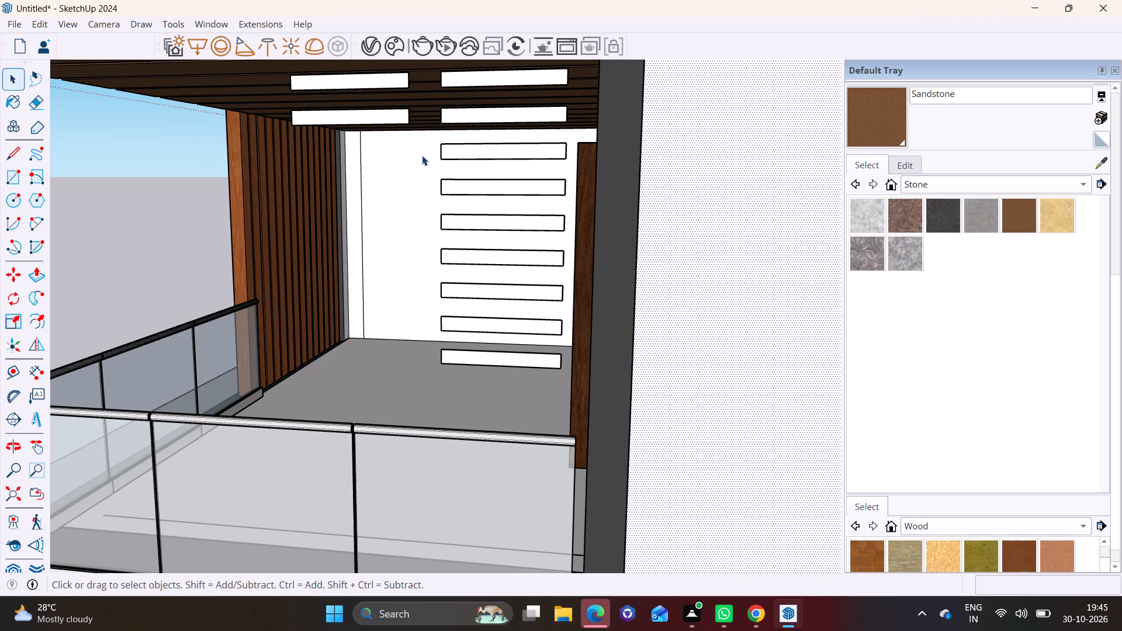
drag(427, 138, 565, 368)
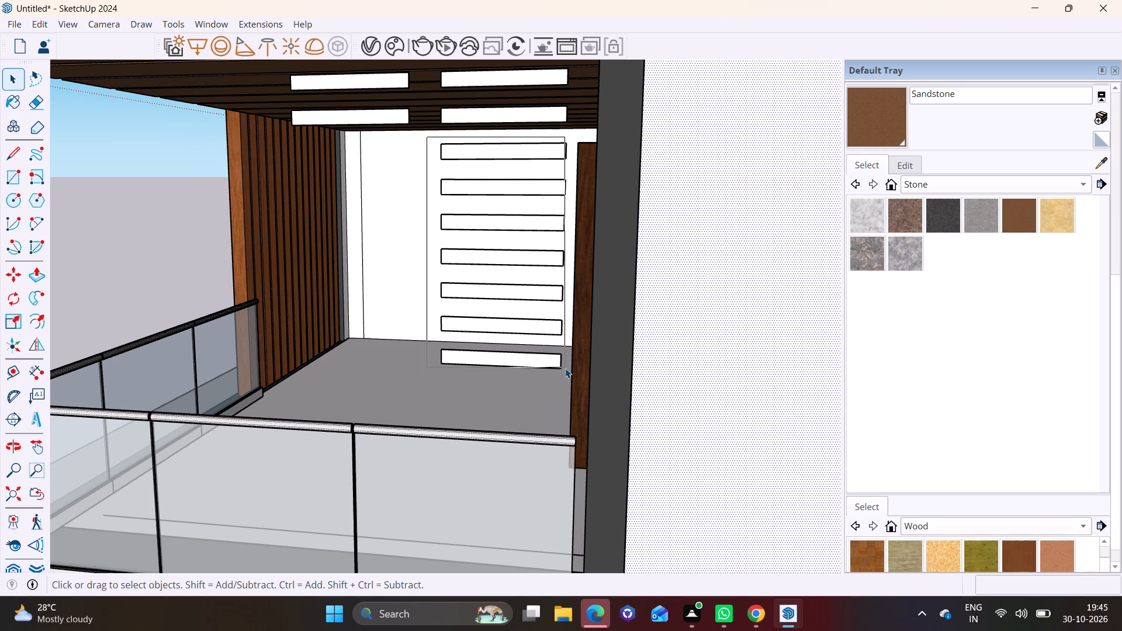
drag(565, 368, 564, 377)
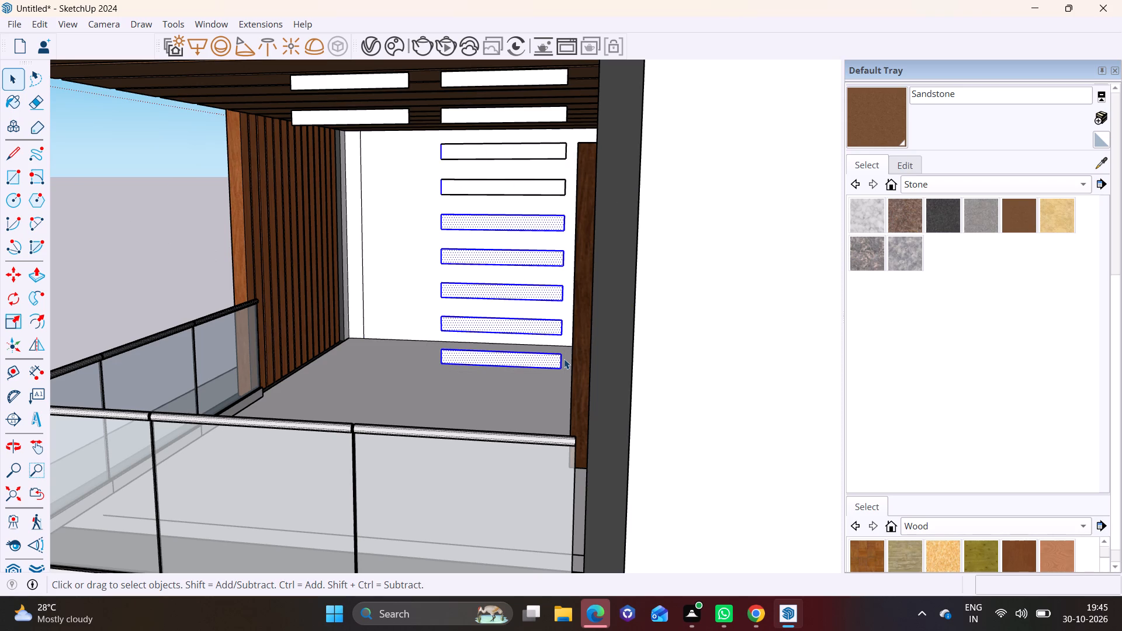
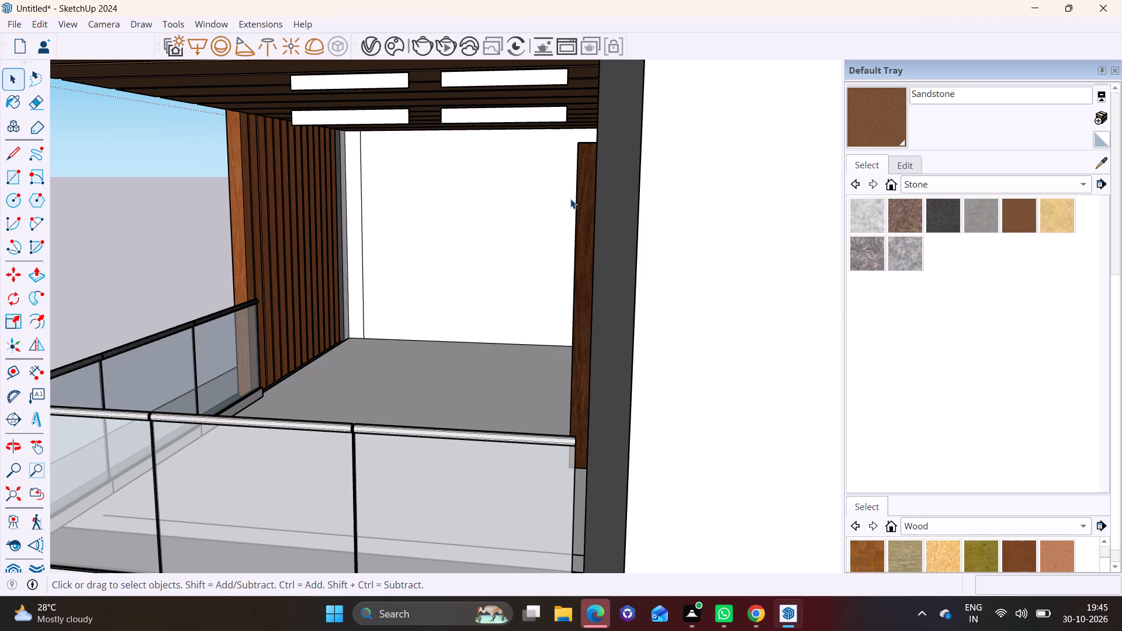
Delete the four remaining loose white horizontal strips below the balcony's ceiling, one pair at a time.
scroll(272, 170, down, 2)
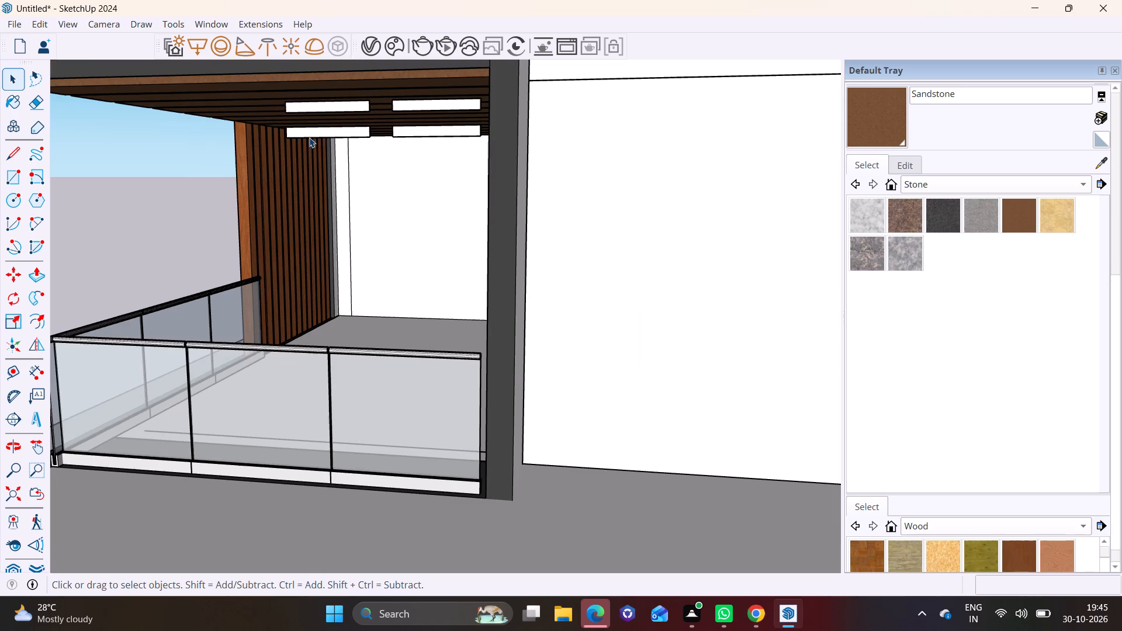
shift+middle_drag(313, 143, 311, 192)
scroll(348, 164, up, 6)
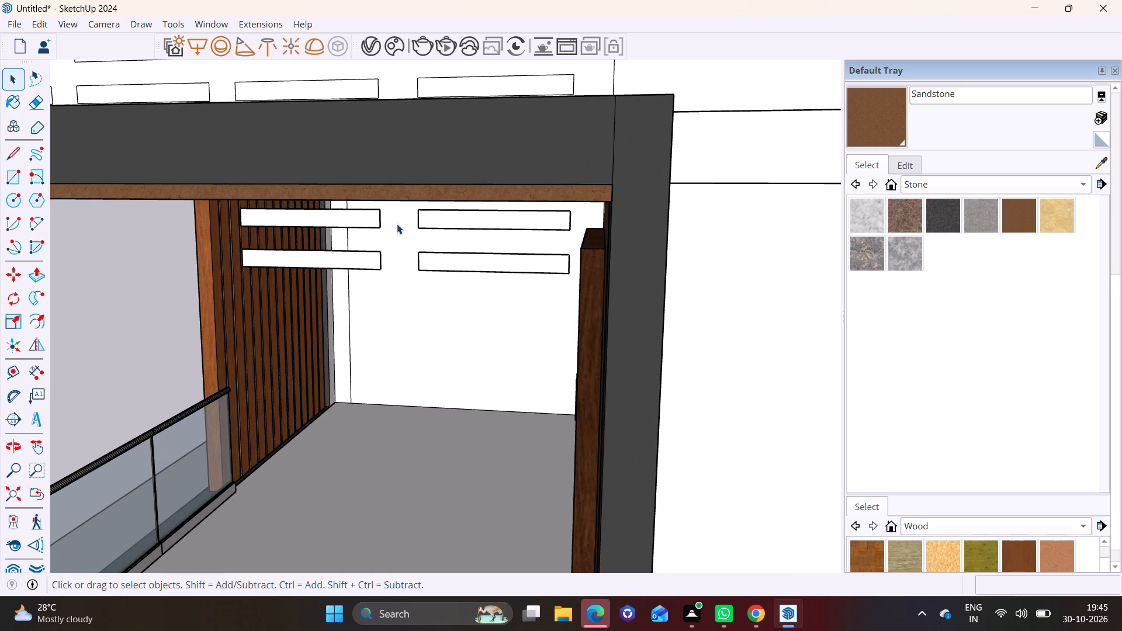
drag(408, 203, 577, 280)
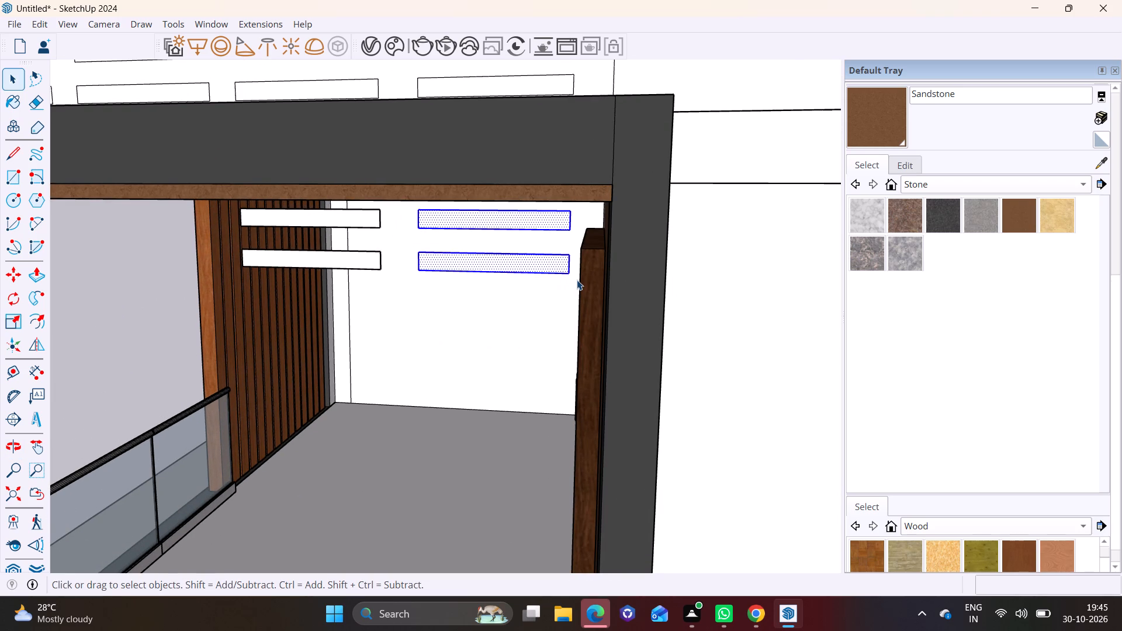
key(Delete)
drag(232, 204, 415, 281)
key(Delete)
Examine the columns of horizontal strips on the white wall above the balcony, up to the upper glass railing.
scroll(313, 282, down, 6)
middle_drag(325, 293, 372, 301)
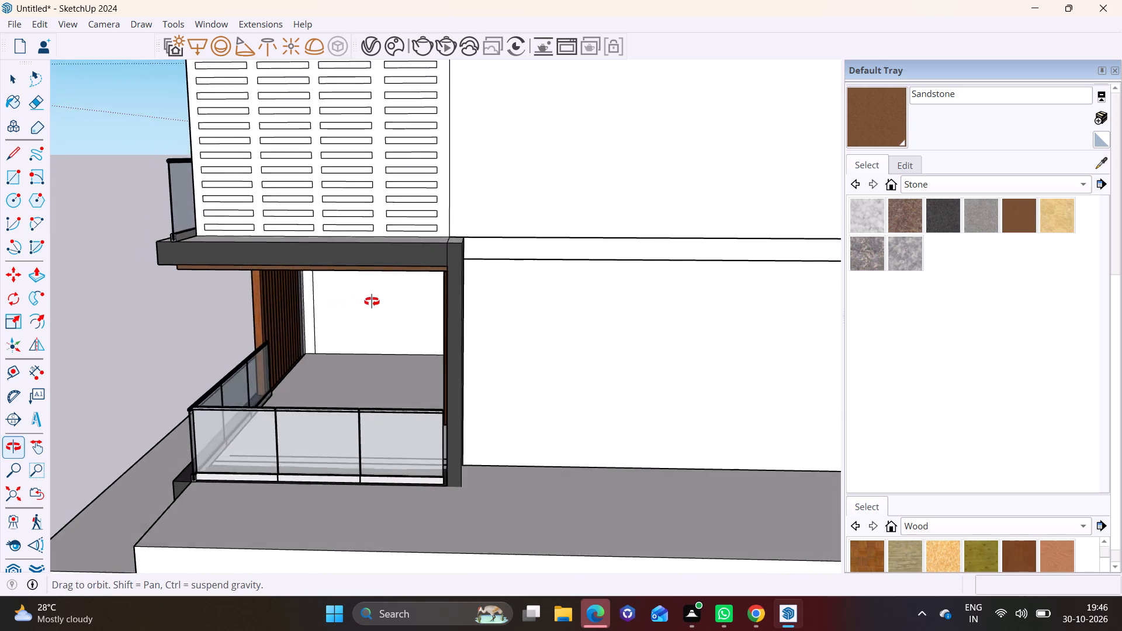
middle_drag(372, 301, 472, 275)
shift+middle_drag(435, 224, 387, 372)
shift+scroll(387, 372, down, 1)
scroll(319, 242, up, 7)
middle_drag(433, 242, 208, 334)
scroll(224, 234, down, 4)
shift+middle_drag(240, 190, 329, 269)
scroll(270, 238, up, 7)
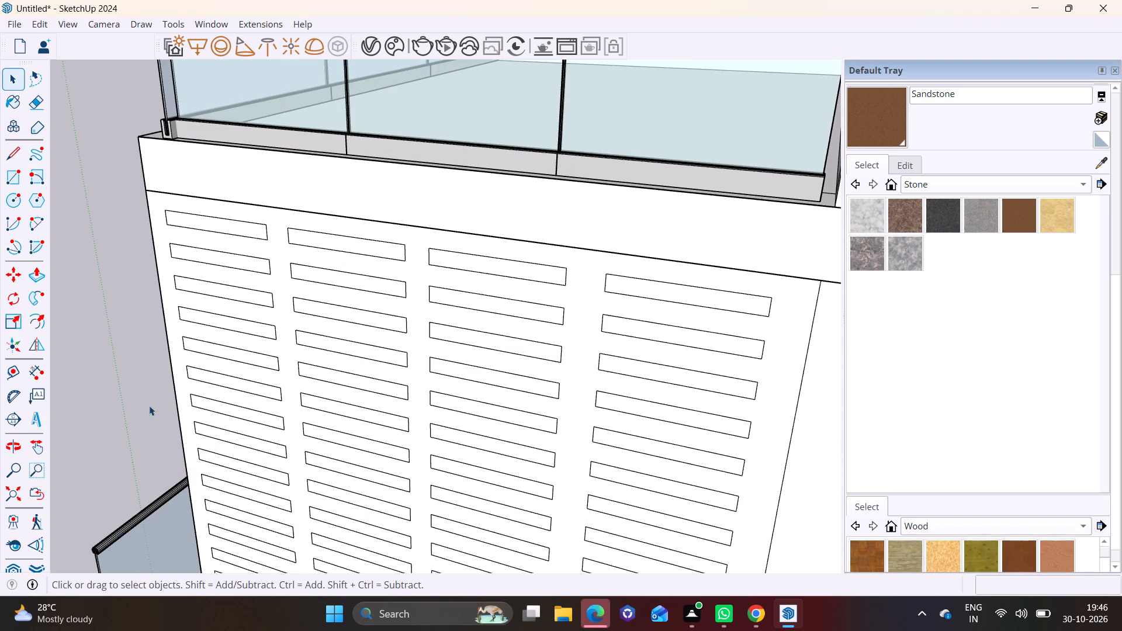
scroll(117, 435, right, 2)
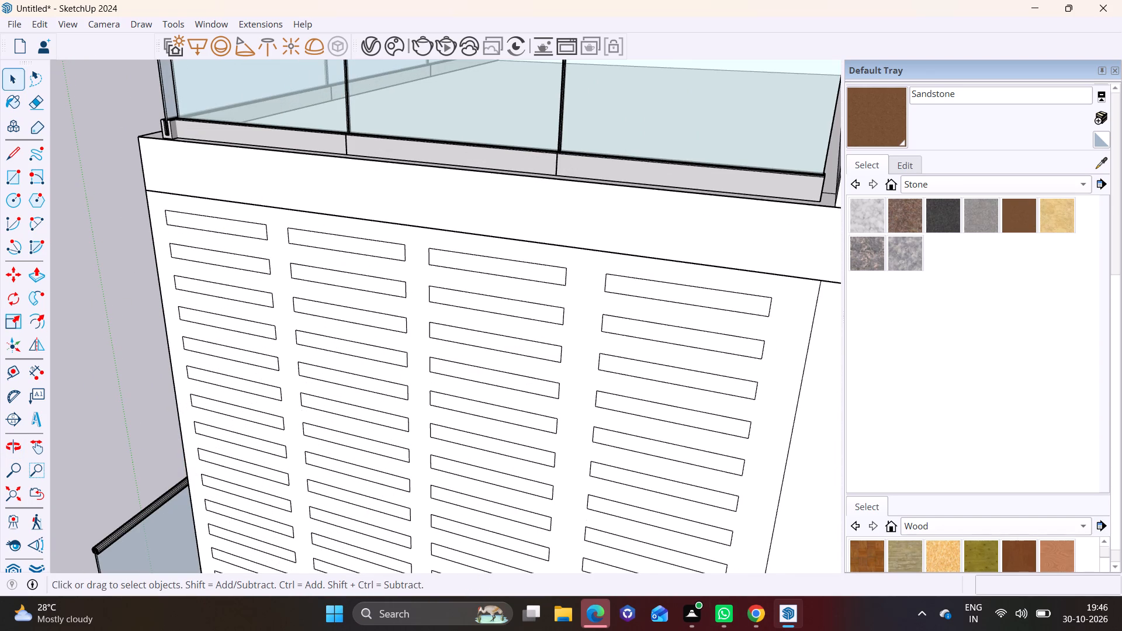
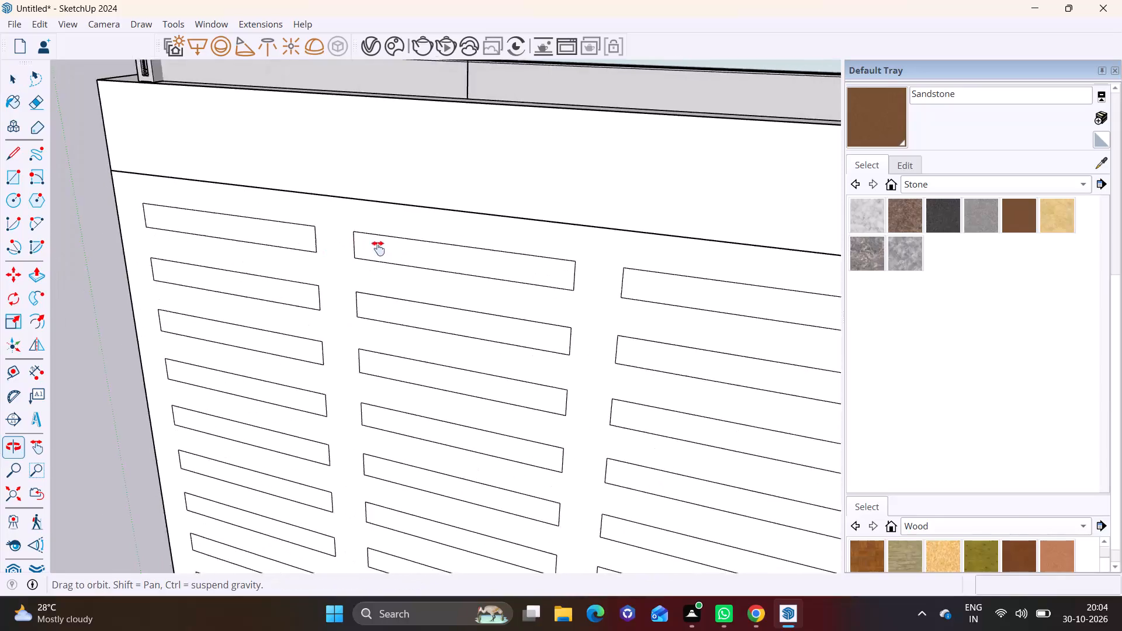
Push the topmost strip outline of the white wall's outermost column in by 4 1/2 inches, opening a slot through the wall.
middle_drag(469, 306, 267, 346)
scroll(302, 198, up, 3)
click(322, 194)
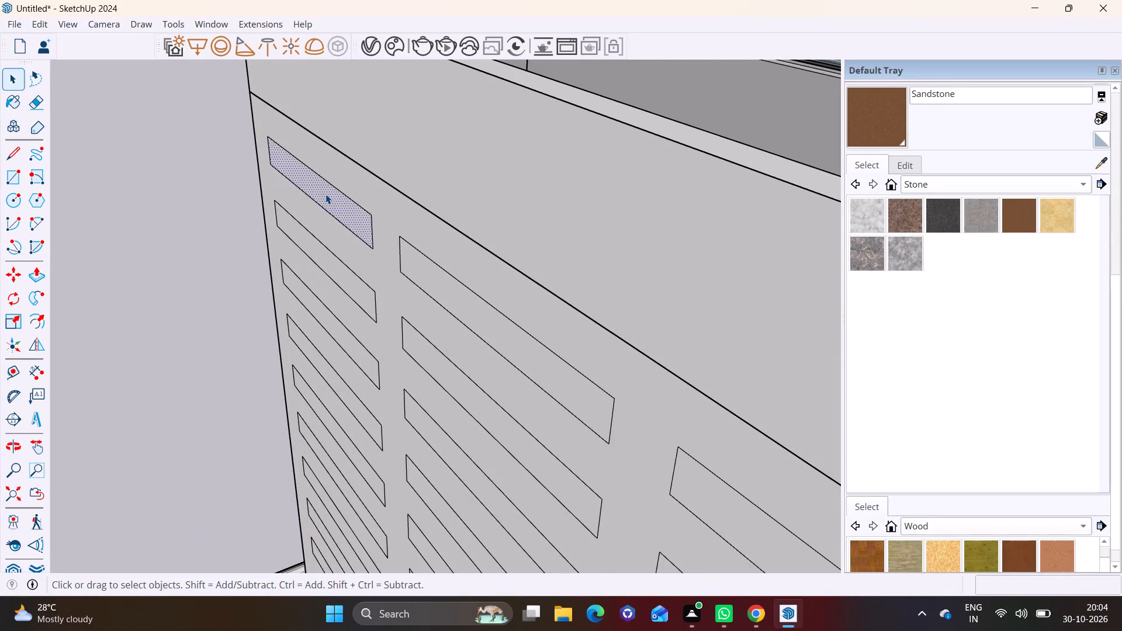
shift+middle_drag(325, 194, 272, 253)
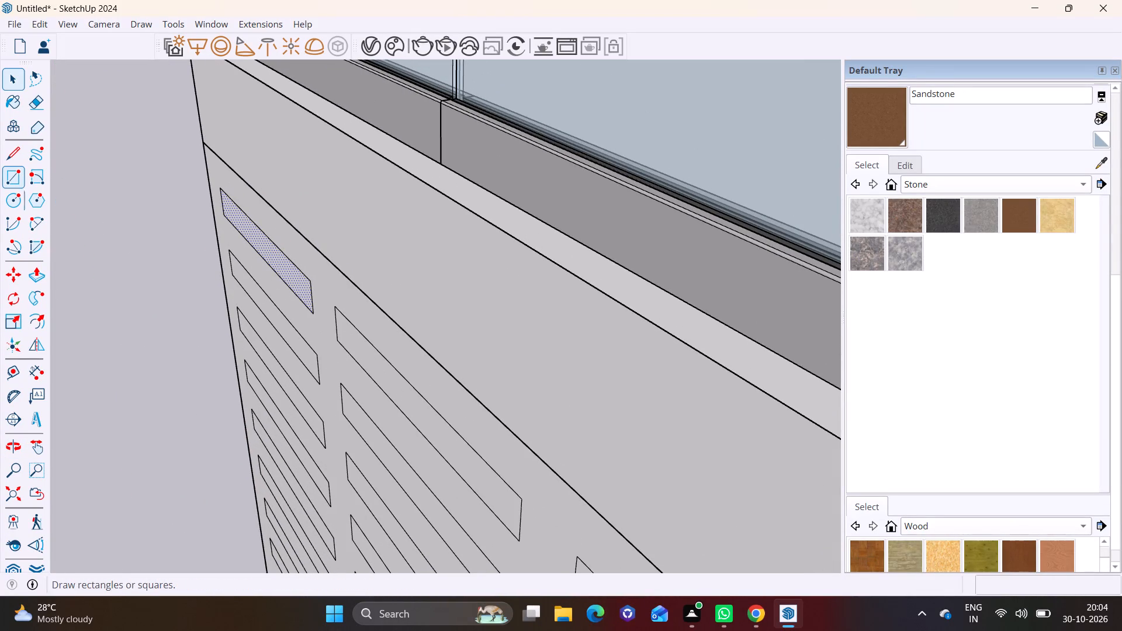
click(33, 271)
scroll(252, 253, up, 6)
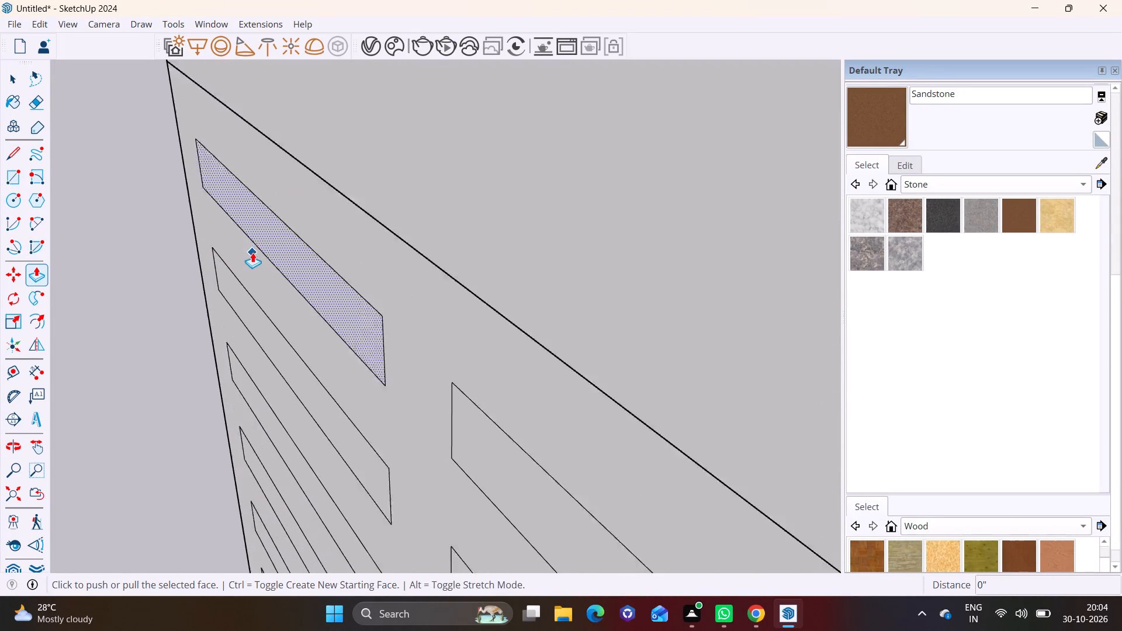
click(269, 251)
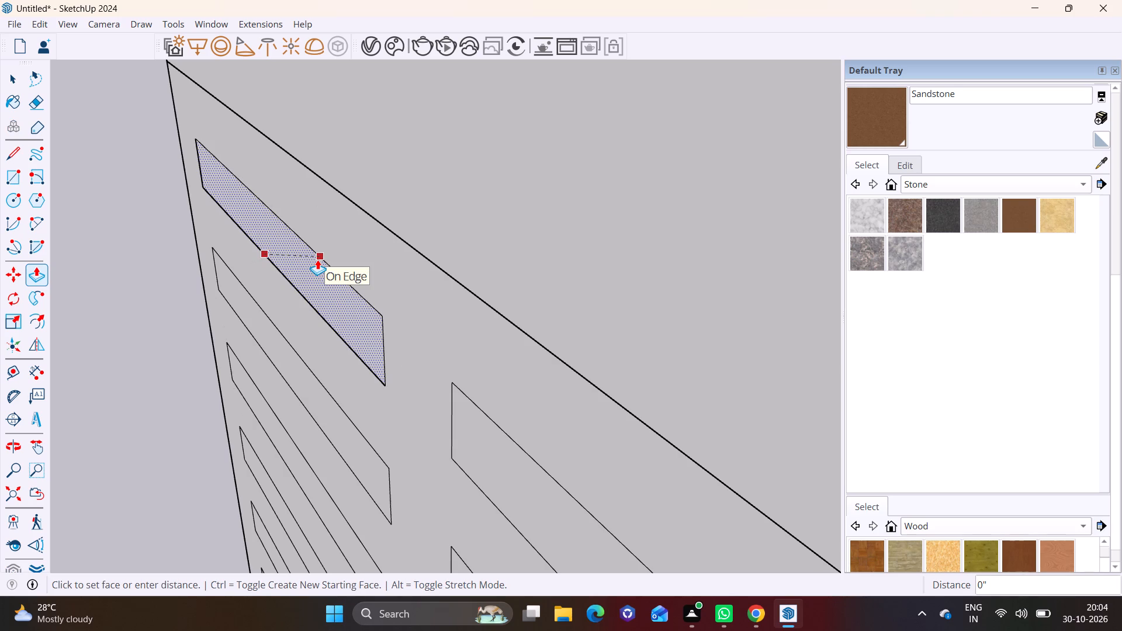
middle_drag(318, 259, 429, 187)
click(340, 244)
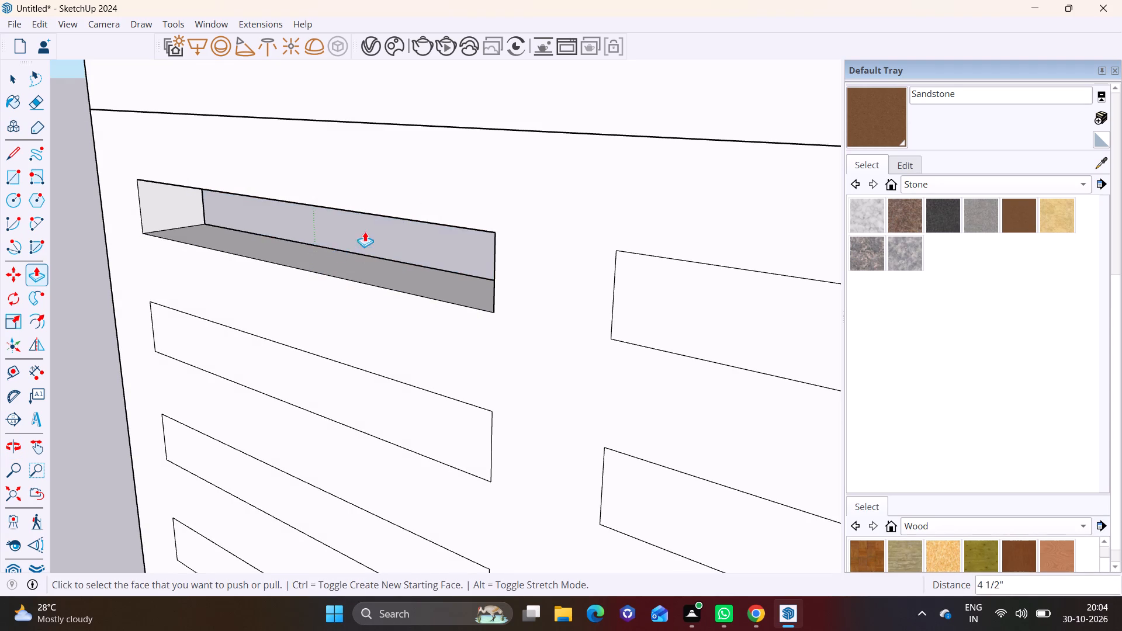
Push the second, third and fourth strips from the top of the first column through the wall as open slots.
middle_drag(375, 227, 428, 213)
scroll(375, 276, down, 2)
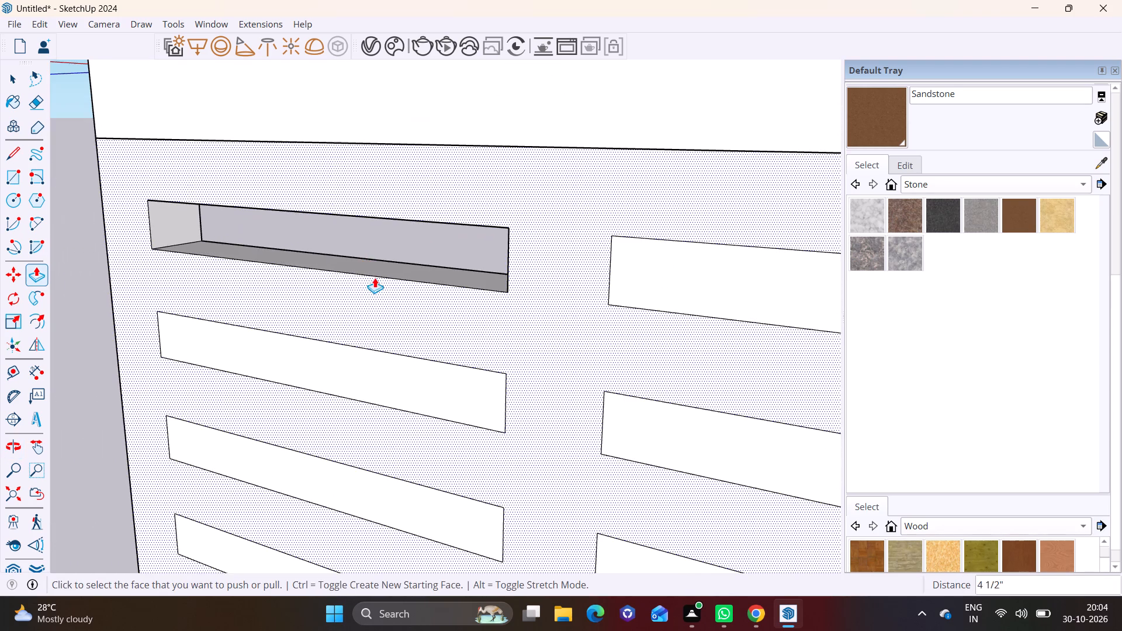
shift+middle_drag(406, 322, 373, 178)
click(380, 243)
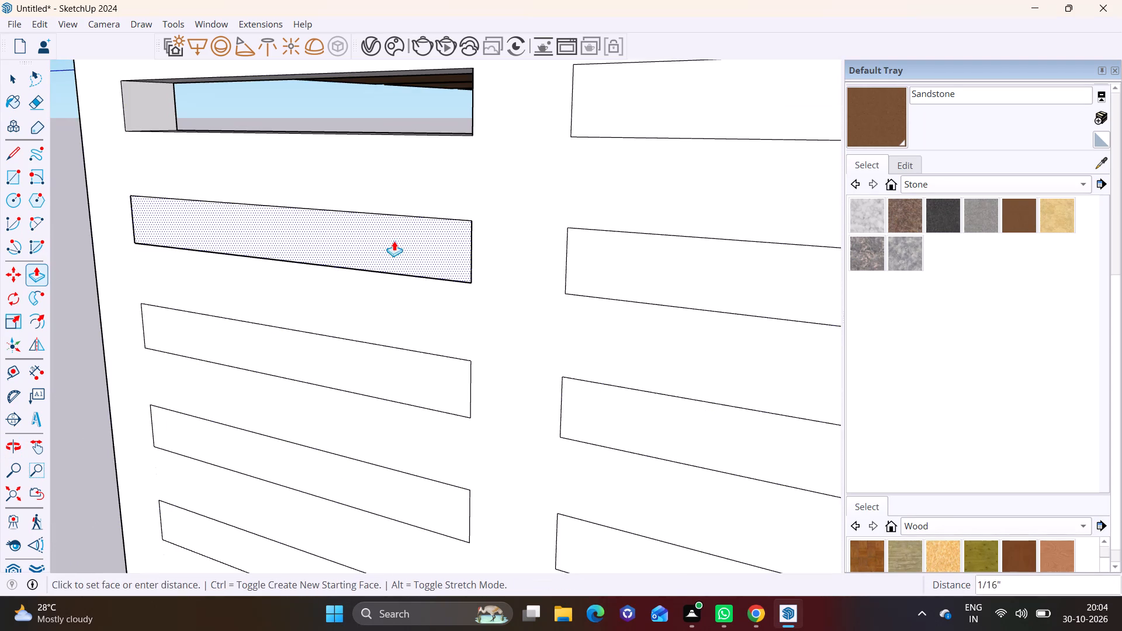
click(431, 231)
click(340, 349)
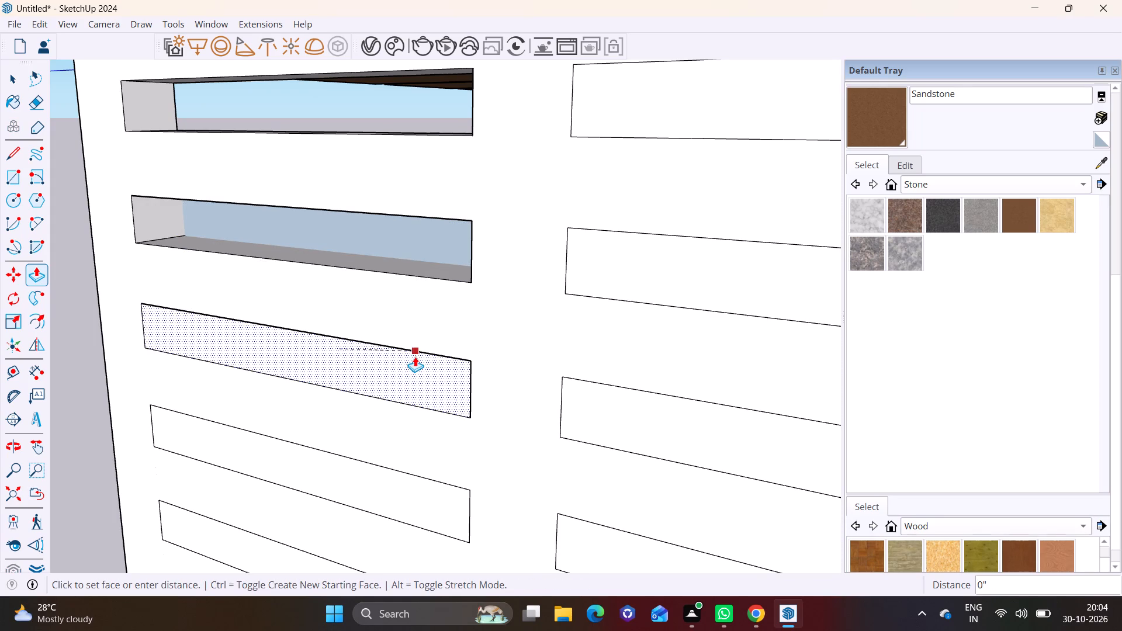
click(386, 370)
shift+middle_drag(389, 372, 390, 216)
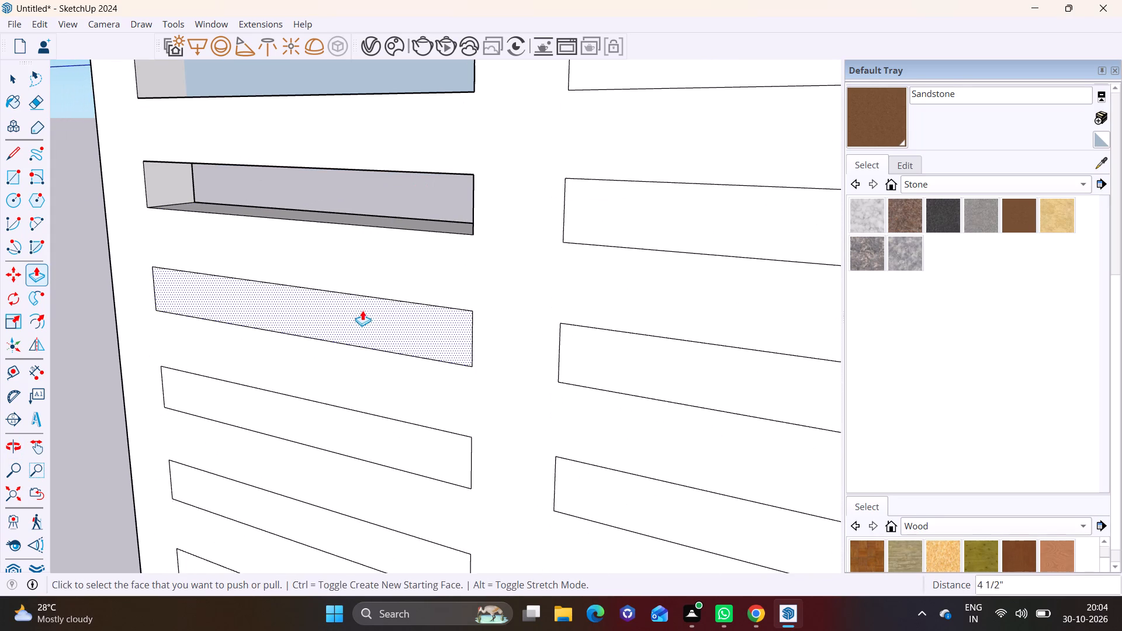
click(355, 315)
click(427, 319)
Push the fifth and sixth strips from the top of the first column through the wall.
middle_drag(423, 350, 410, 305)
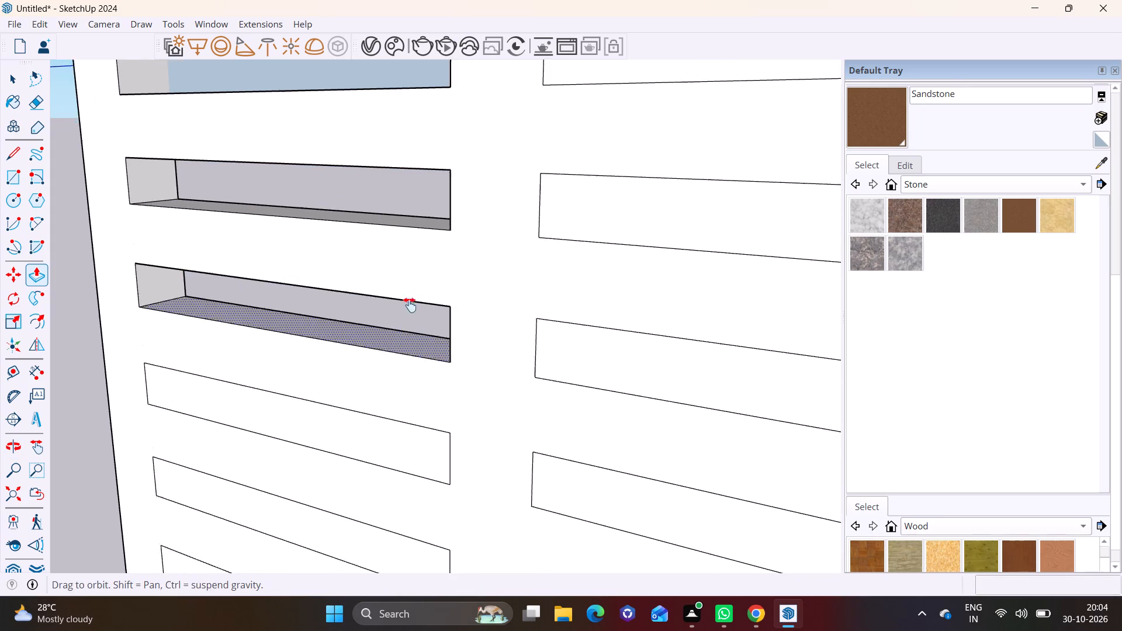
middle_drag(410, 305, 423, 190)
shift+scroll(423, 190, down, 1)
click(385, 285)
click(428, 268)
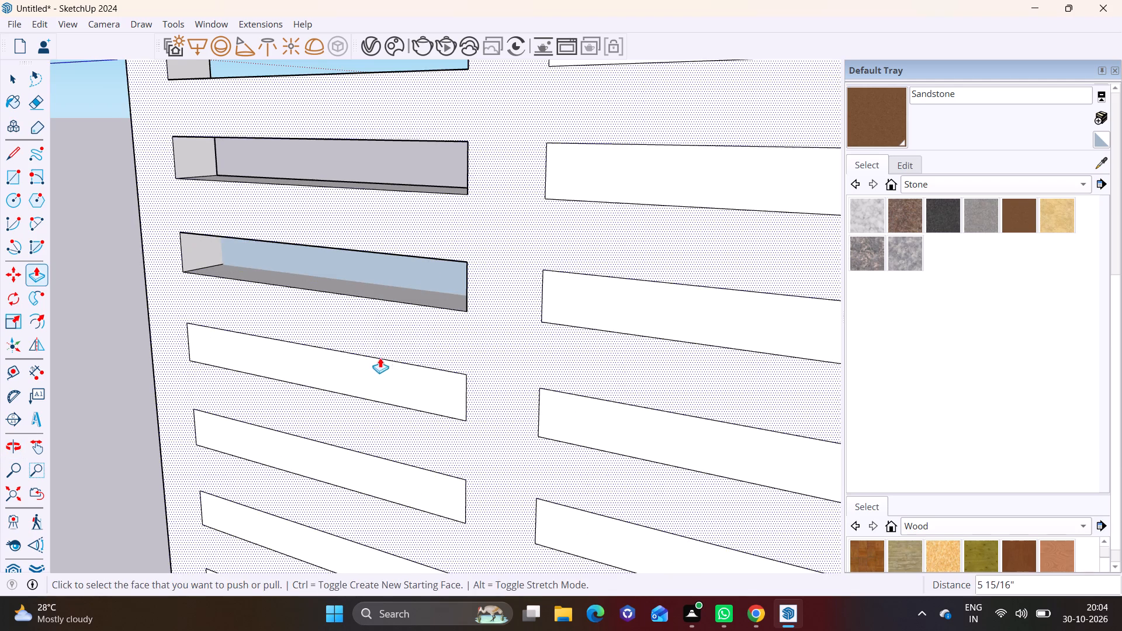
click(363, 370)
click(395, 381)
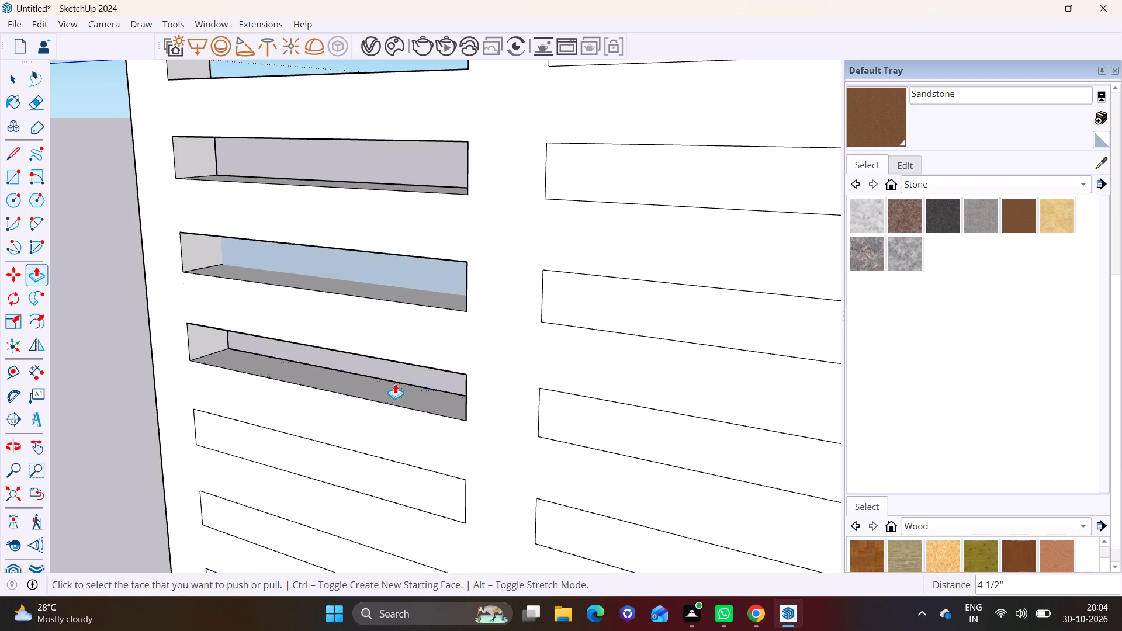
Push the next two strips down the first column, the seventh and eighth, through the wall by 4 1/2 inches.
middle_drag(373, 381, 407, 271)
middle_drag(350, 489, 342, 537)
shift+middle_drag(348, 498, 361, 435)
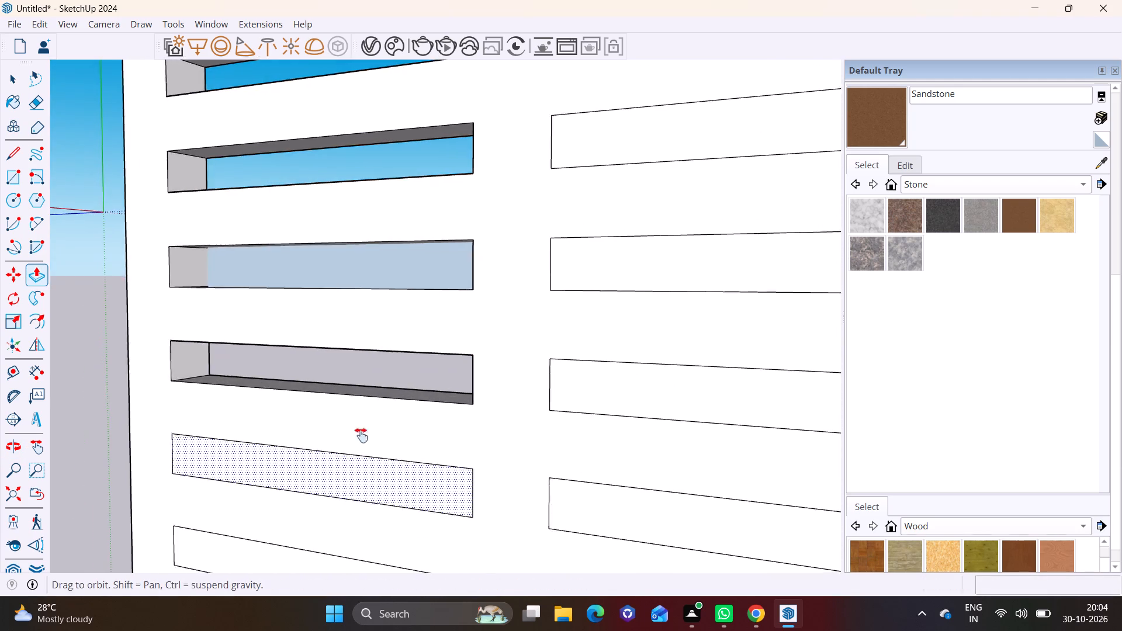
shift+middle_drag(361, 435, 361, 377)
middle_drag(341, 359, 298, 412)
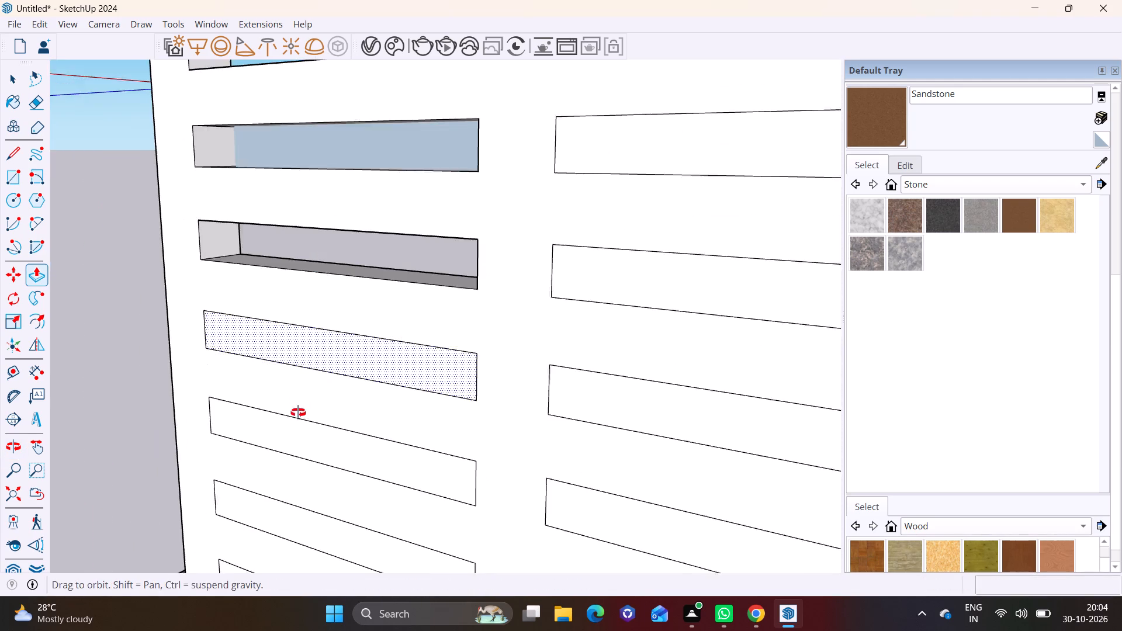
middle_drag(298, 412, 296, 413)
click(363, 353)
click(428, 359)
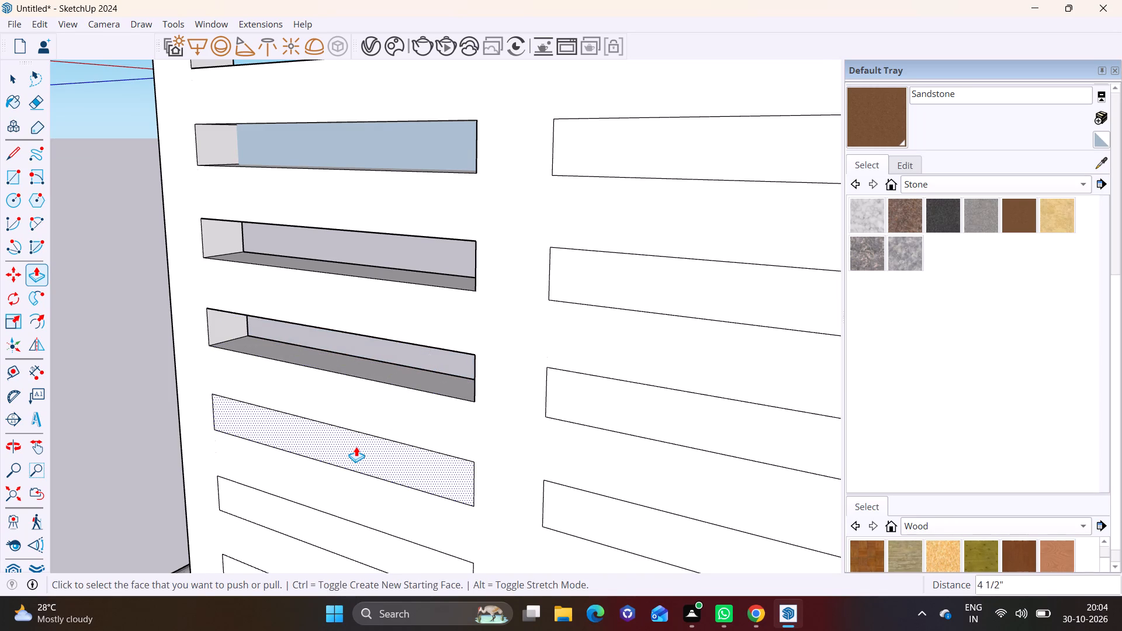
click(356, 446)
click(412, 451)
Push the next three strips down the first column, the ninth to eleventh, through the wall.
middle_drag(412, 451, 427, 366)
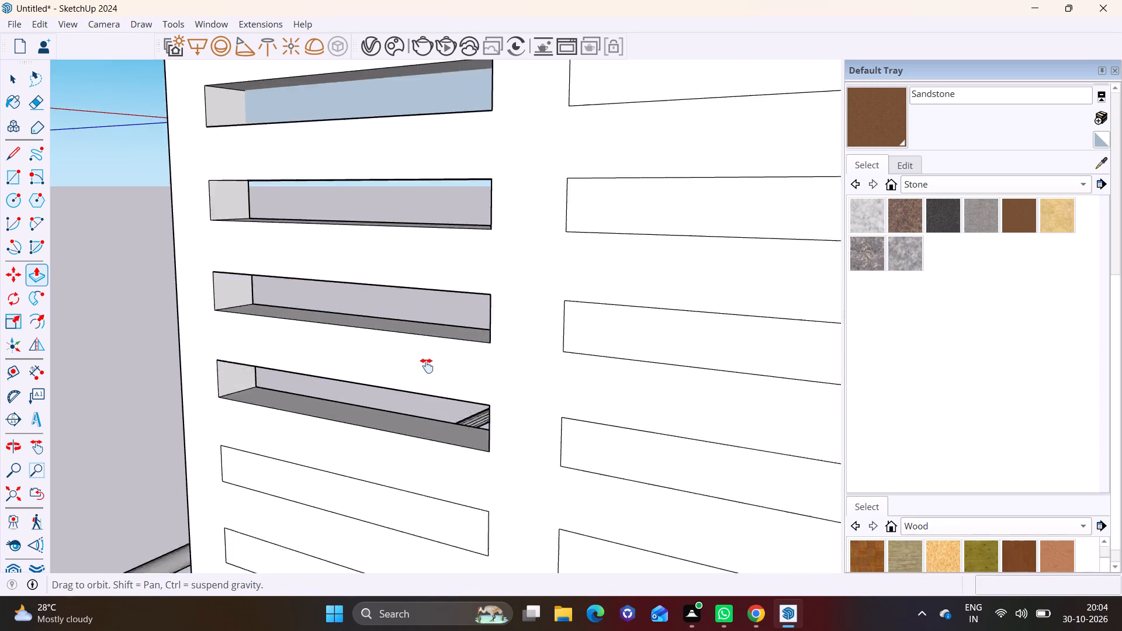
middle_drag(427, 366, 427, 298)
click(385, 414)
click(435, 414)
middle_drag(415, 430, 425, 332)
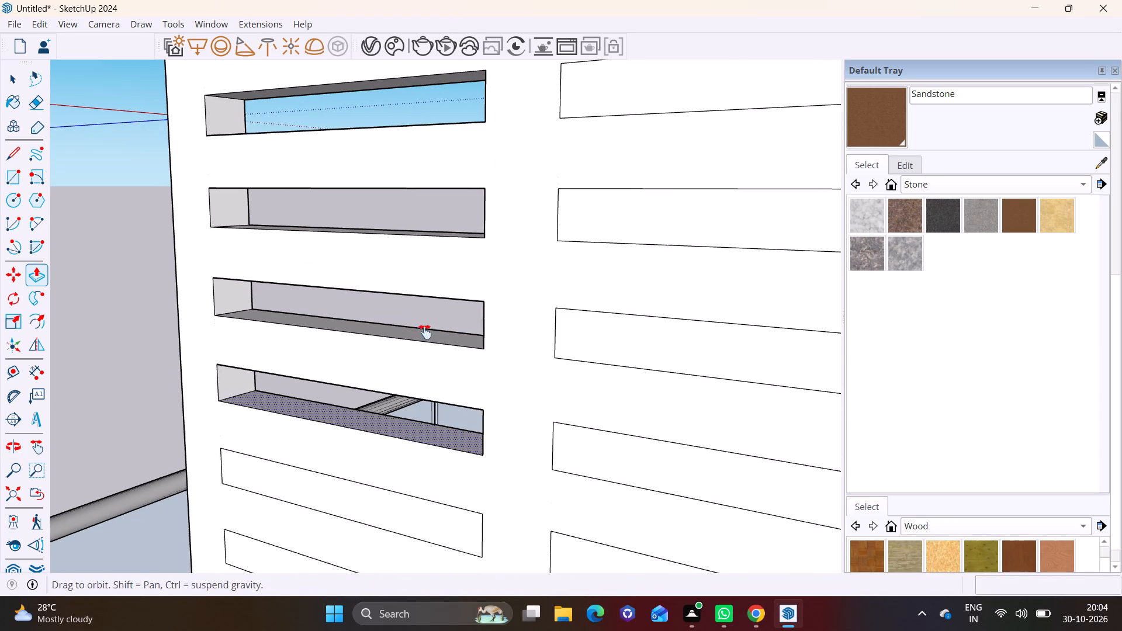
middle_drag(425, 332, 422, 235)
click(420, 320)
click(456, 311)
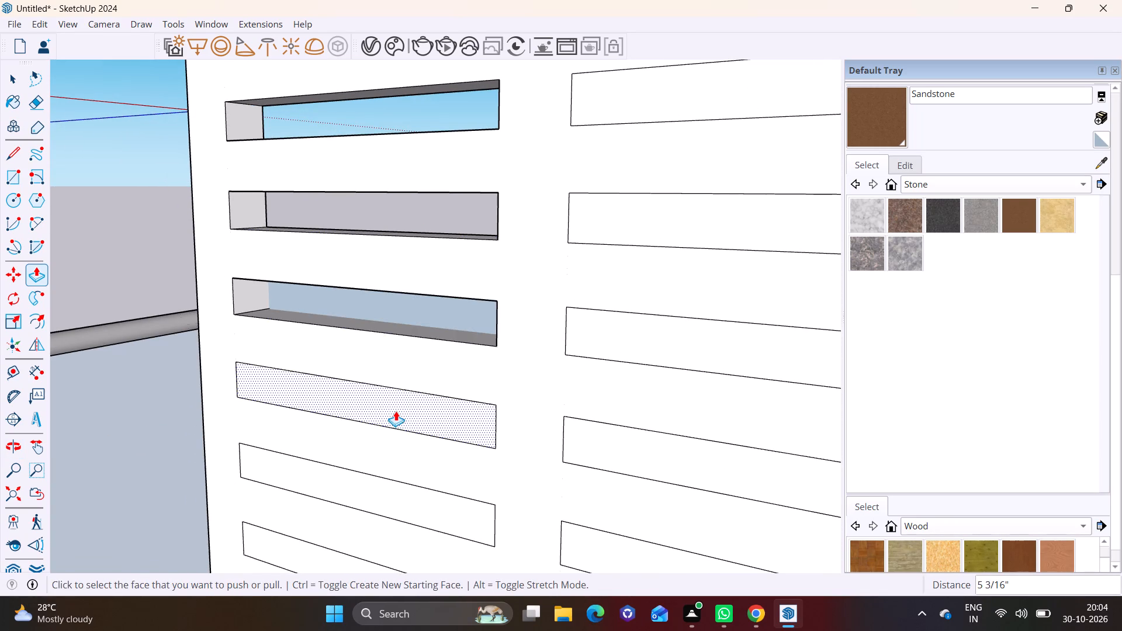
click(396, 411)
click(431, 403)
Push the four lowest strips of the first column through the wall, down to the one just above the floor.
shift+middle_drag(431, 403, 434, 186)
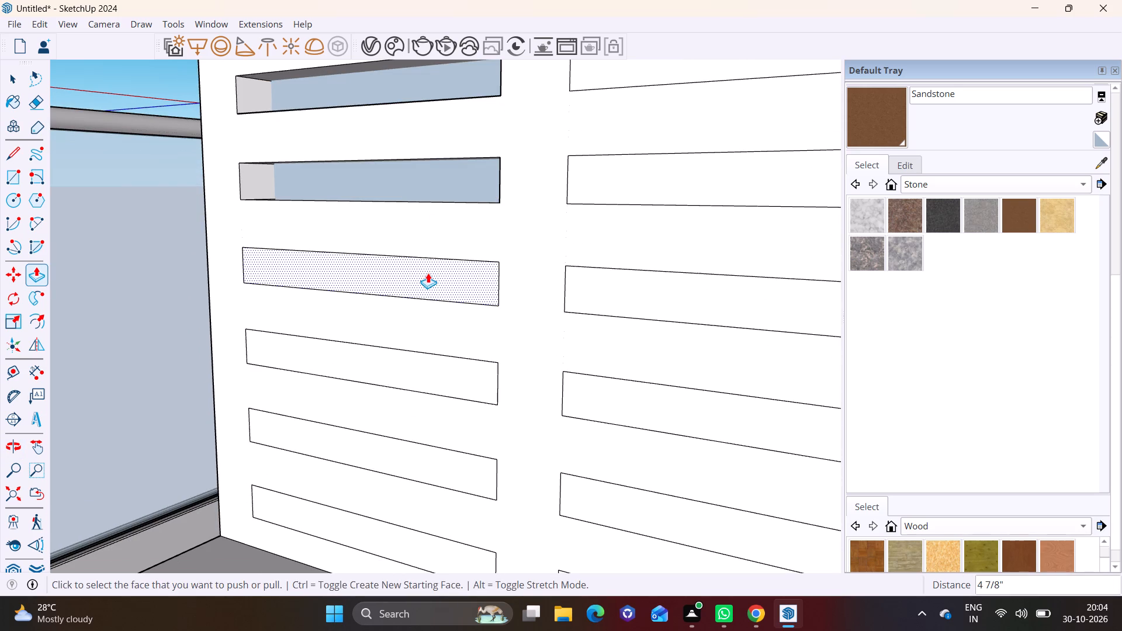
click(428, 273)
click(473, 272)
click(365, 377)
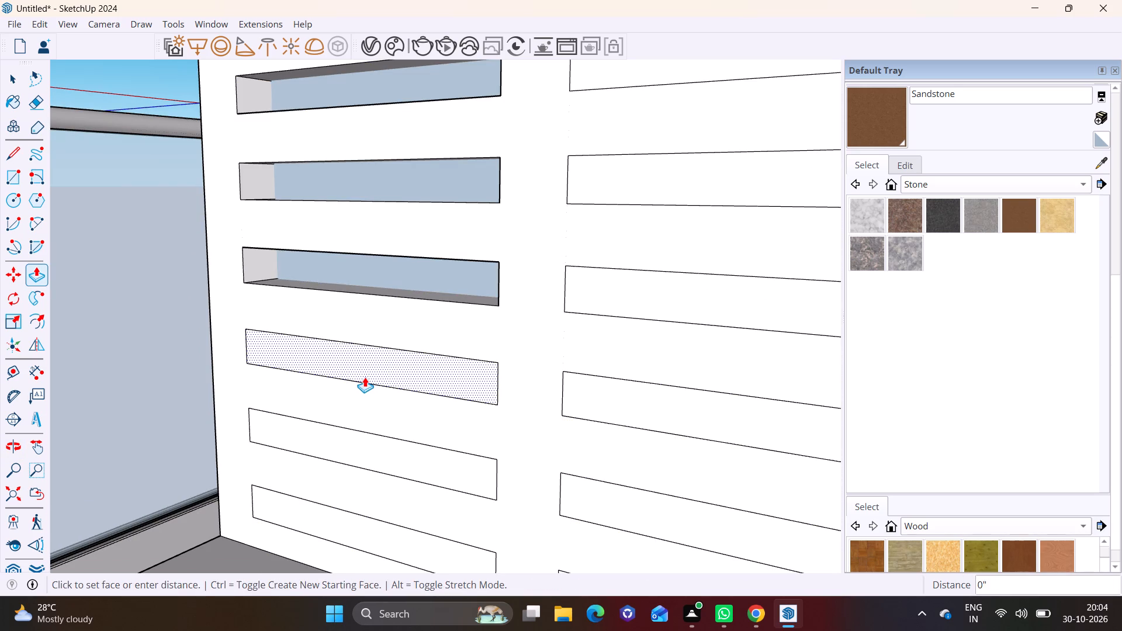
click(428, 373)
shift+middle_drag(415, 385, 394, 248)
click(382, 313)
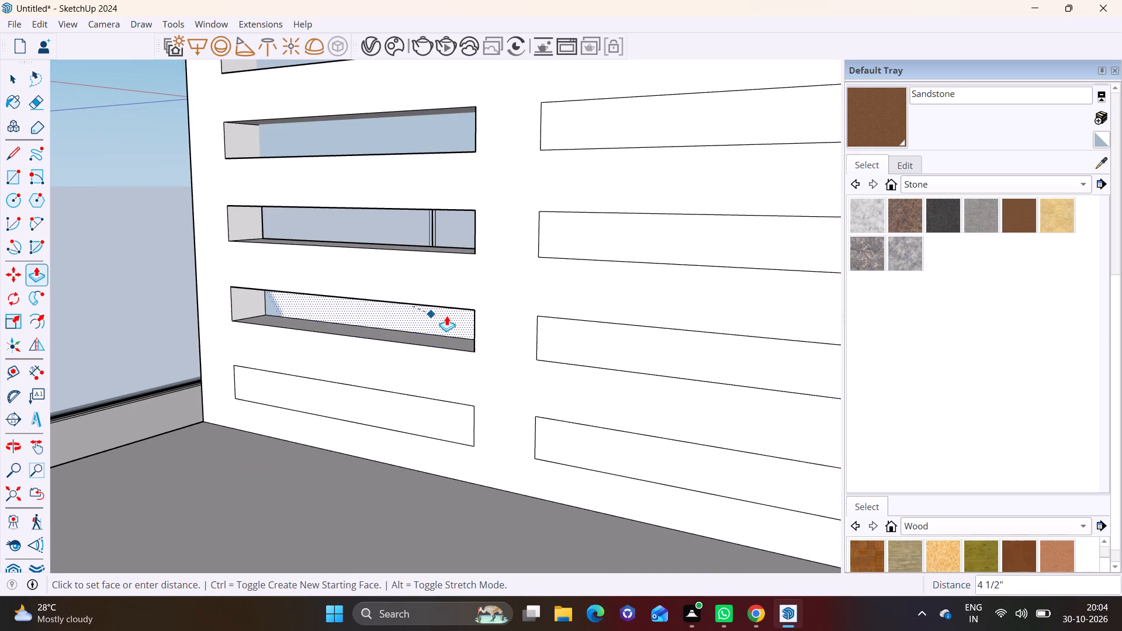
click(446, 315)
click(386, 399)
click(437, 408)
Push the four lowest strips of the second column through the wall, working upward from the floor.
scroll(449, 407, down, 3)
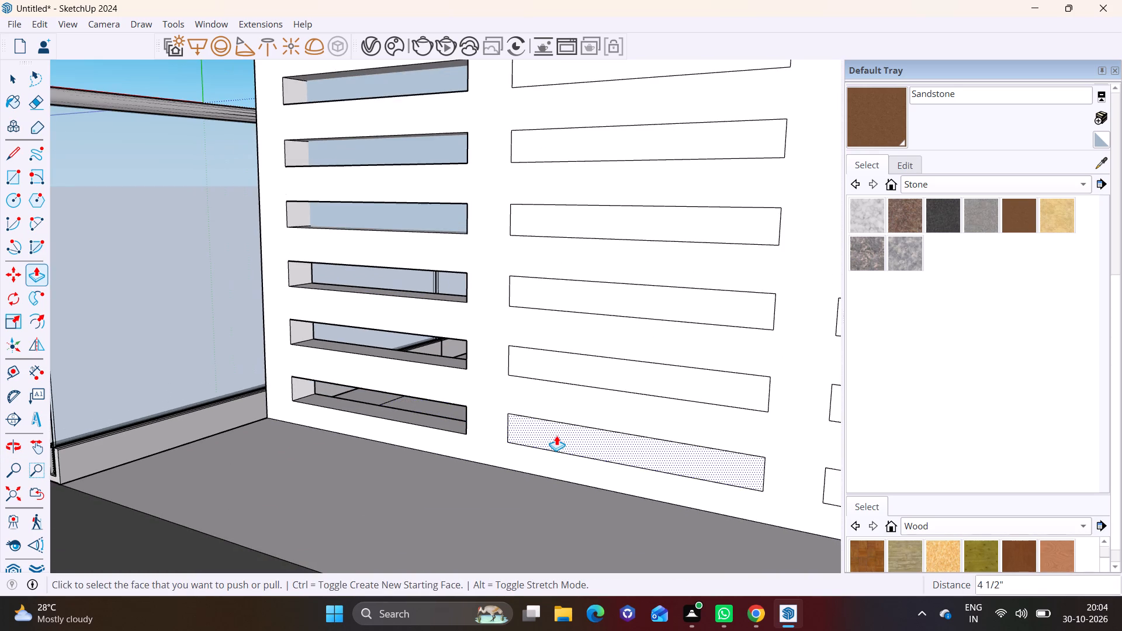
click(556, 435)
click(587, 435)
click(577, 368)
click(631, 366)
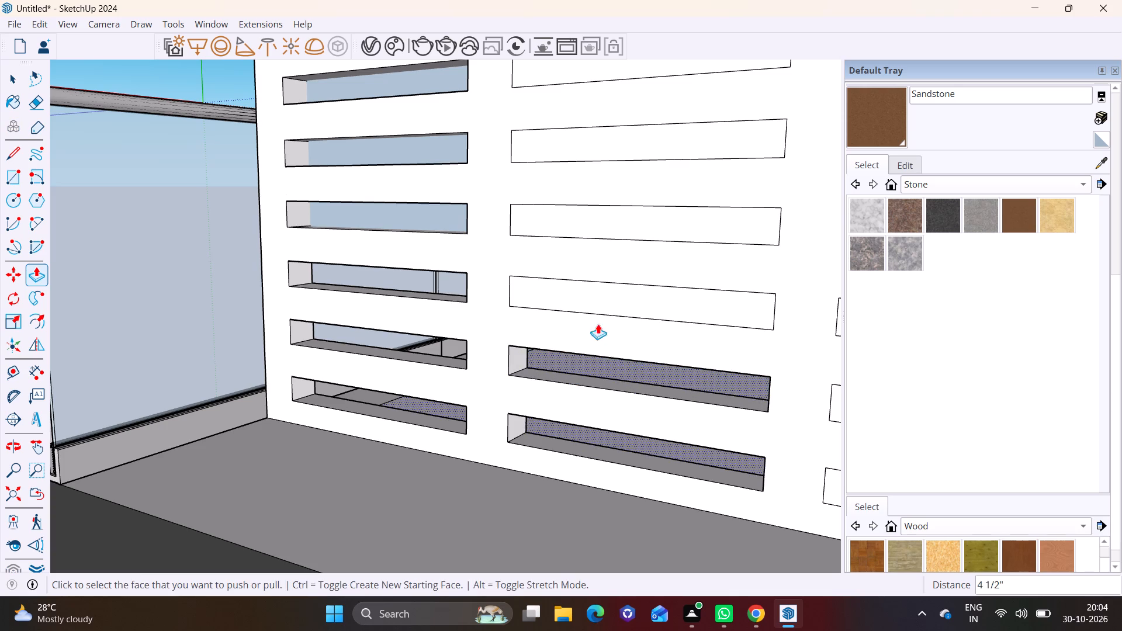
click(583, 302)
click(622, 299)
click(577, 225)
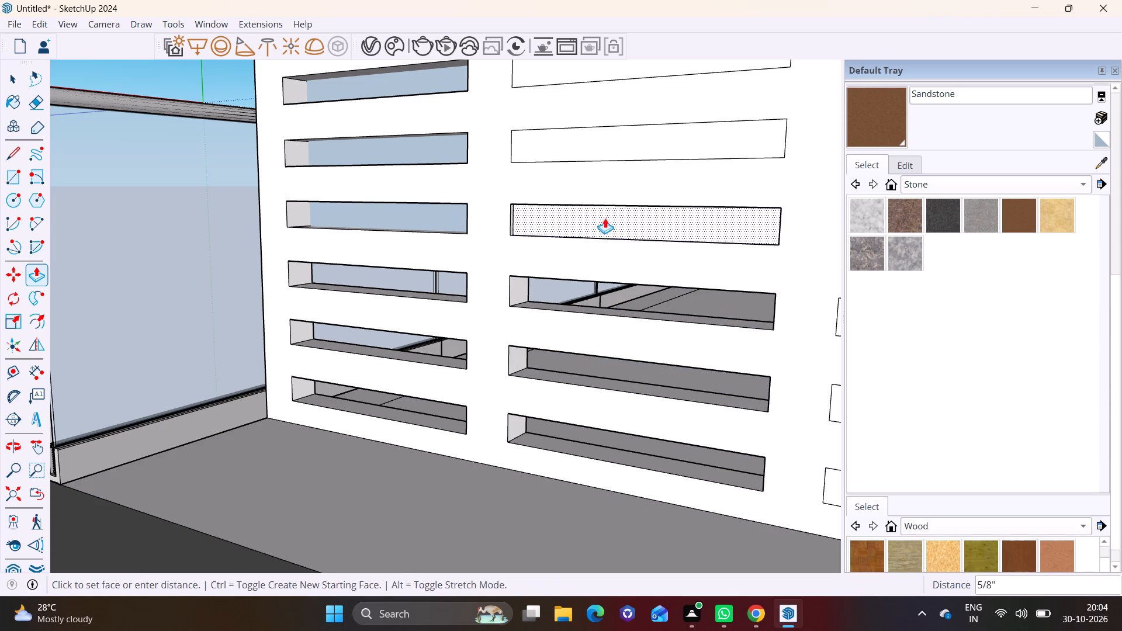
click(615, 217)
Push the next five strips up the second column through the wall as open slots.
scroll(613, 218, down, 2)
shift+middle_drag(613, 218, 349, 434)
click(349, 391)
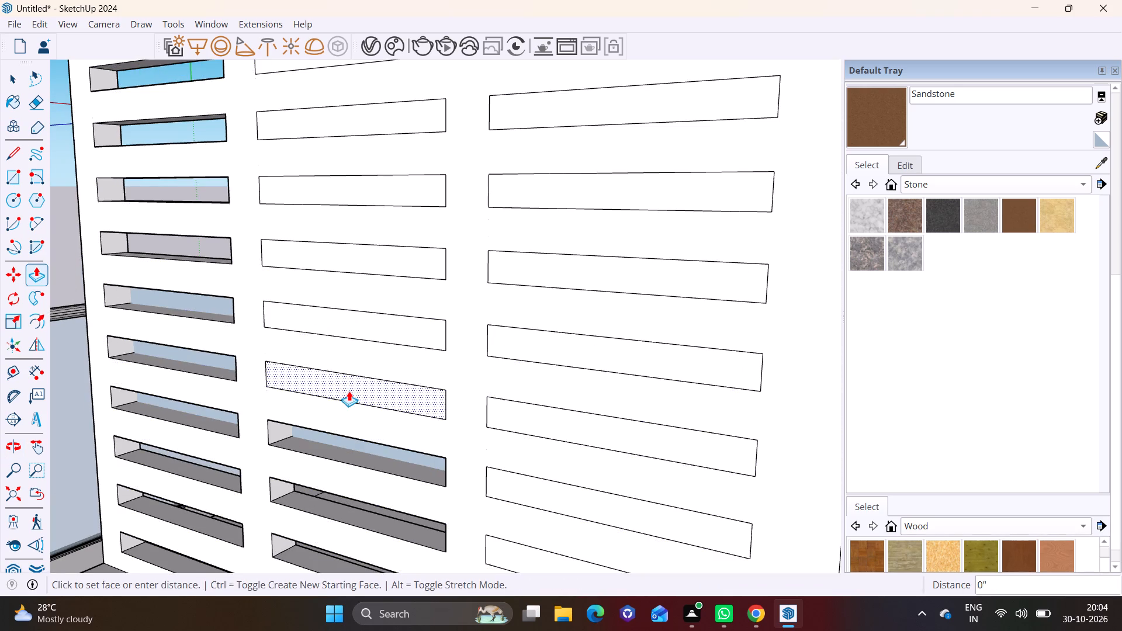
click(386, 388)
click(371, 324)
click(413, 318)
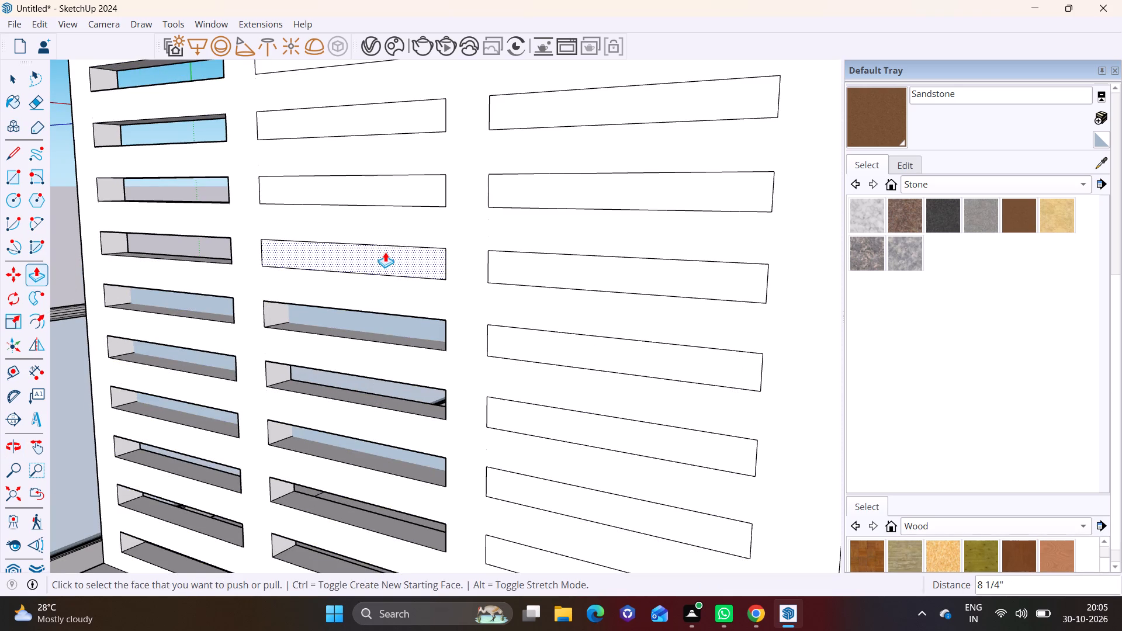
click(385, 252)
click(425, 255)
click(341, 182)
click(394, 183)
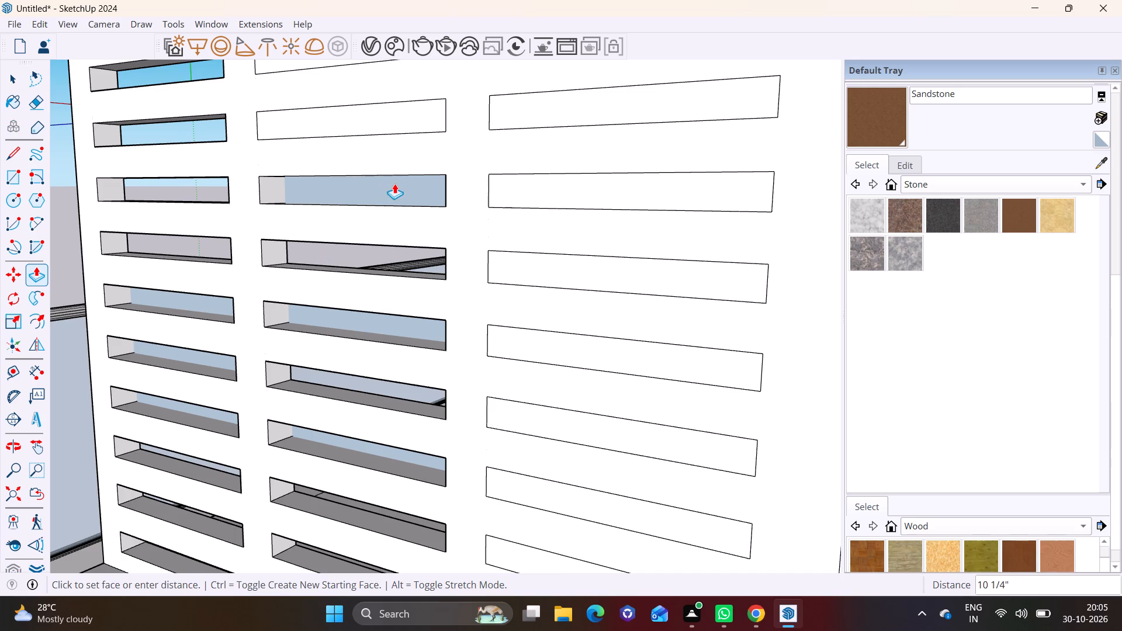
shift+middle_drag(389, 175, 347, 459)
click(348, 383)
click(378, 390)
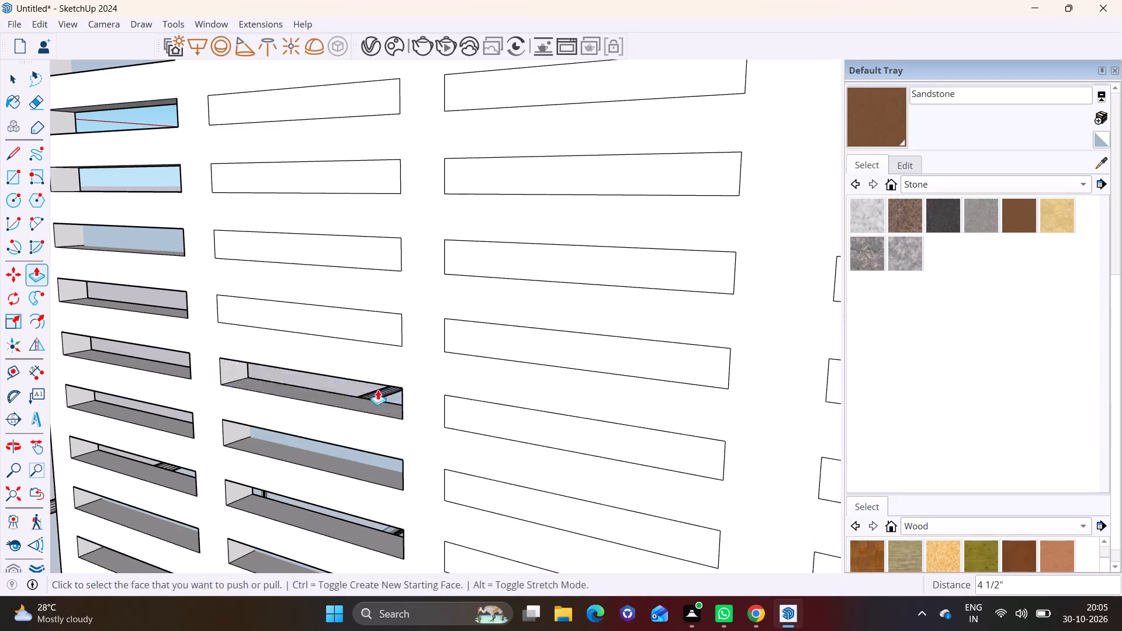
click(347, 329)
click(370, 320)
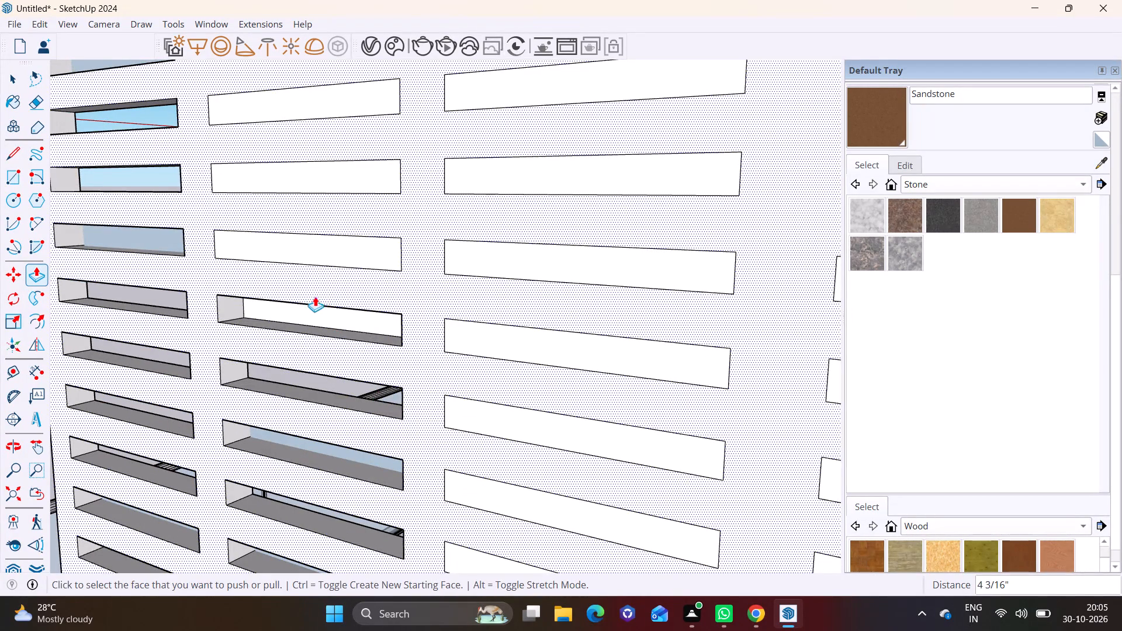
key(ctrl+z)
Push the next five strips up the second column through the wall, leaving only its topmost strip.
click(320, 323)
click(366, 321)
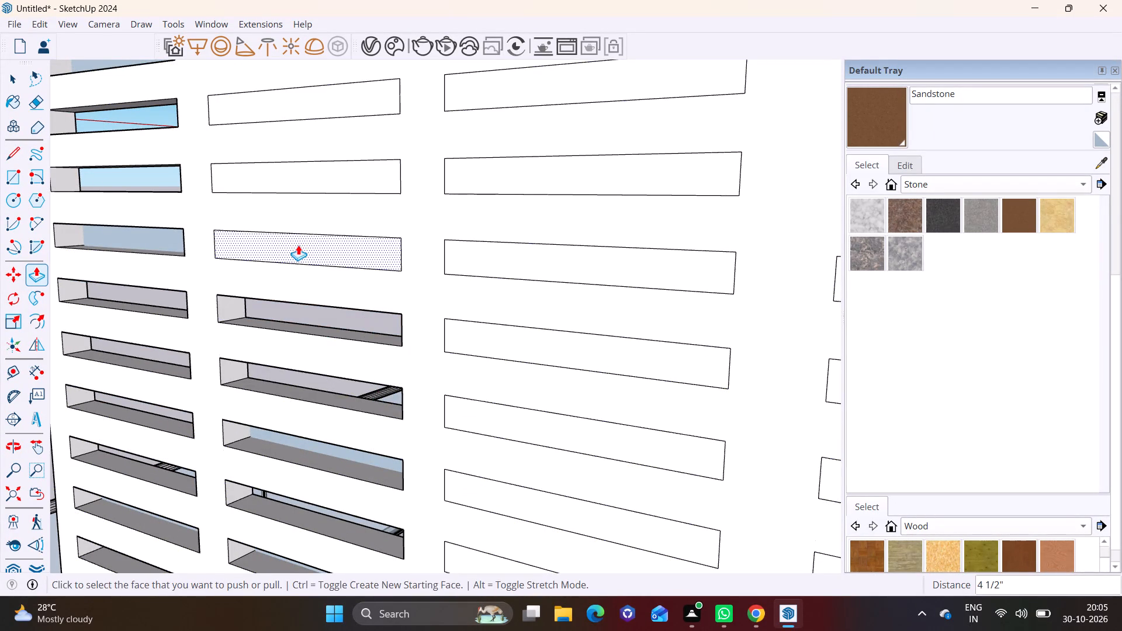
click(298, 245)
click(369, 252)
click(308, 178)
click(339, 176)
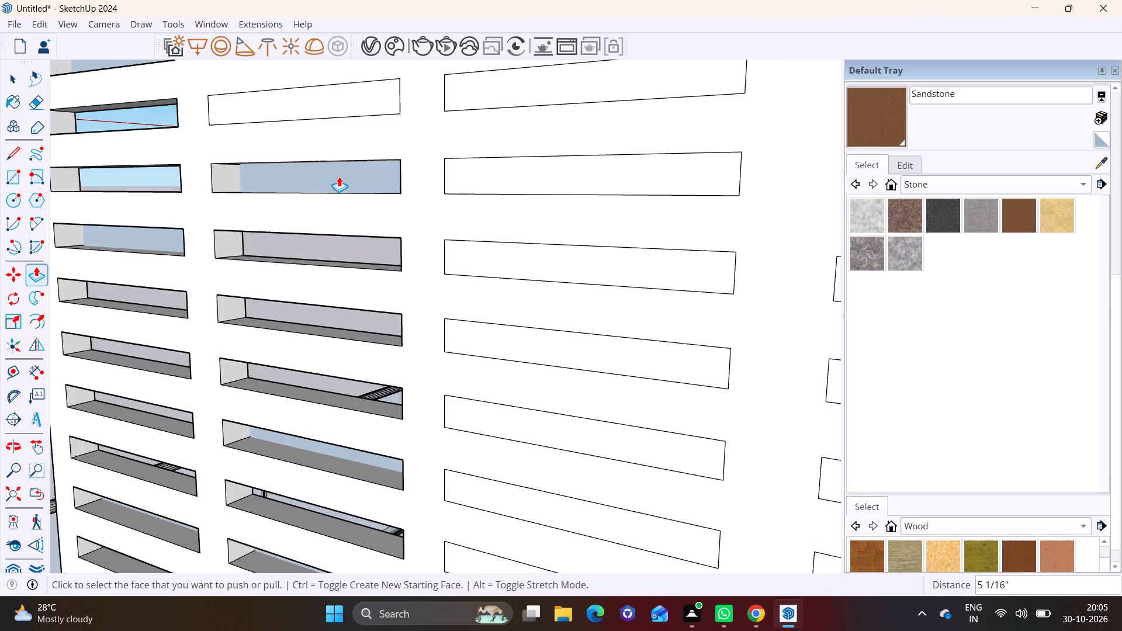
scroll(339, 176, down, 2)
shift+middle_drag(339, 176, 366, 376)
click(342, 325)
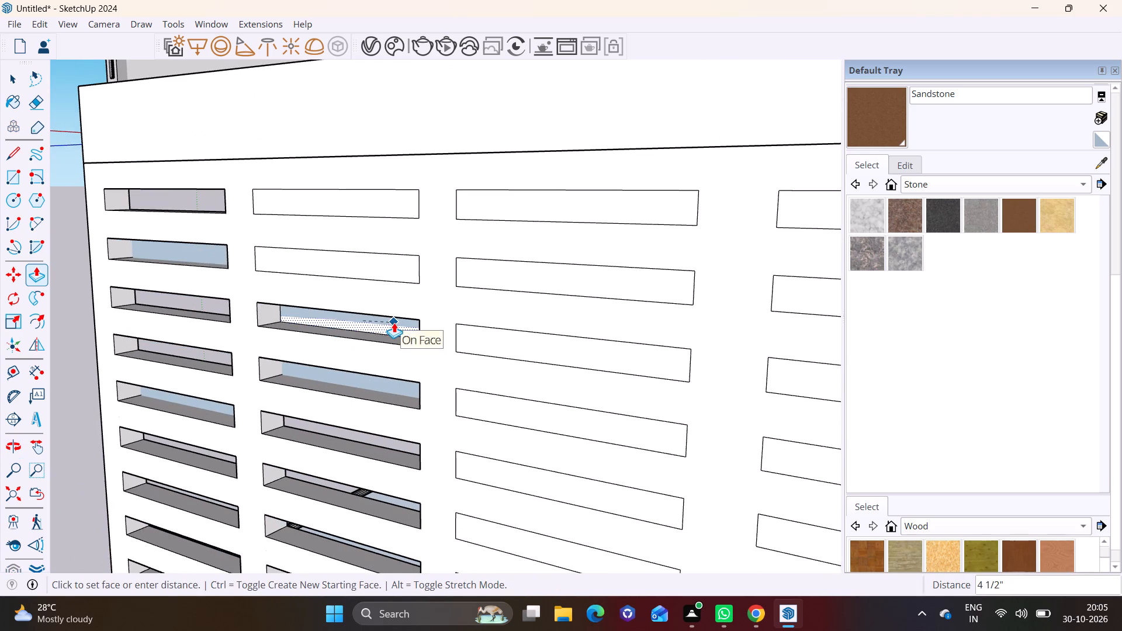
click(394, 323)
click(342, 261)
click(389, 264)
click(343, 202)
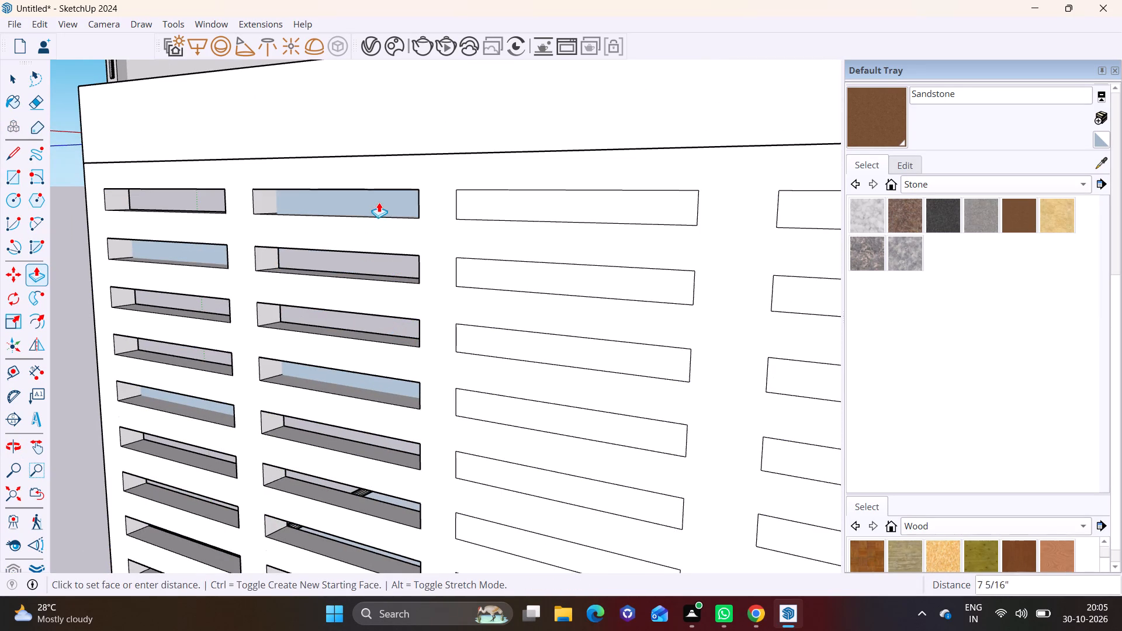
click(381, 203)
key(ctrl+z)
Push the topmost strip of the second column through the wall.
click(363, 190)
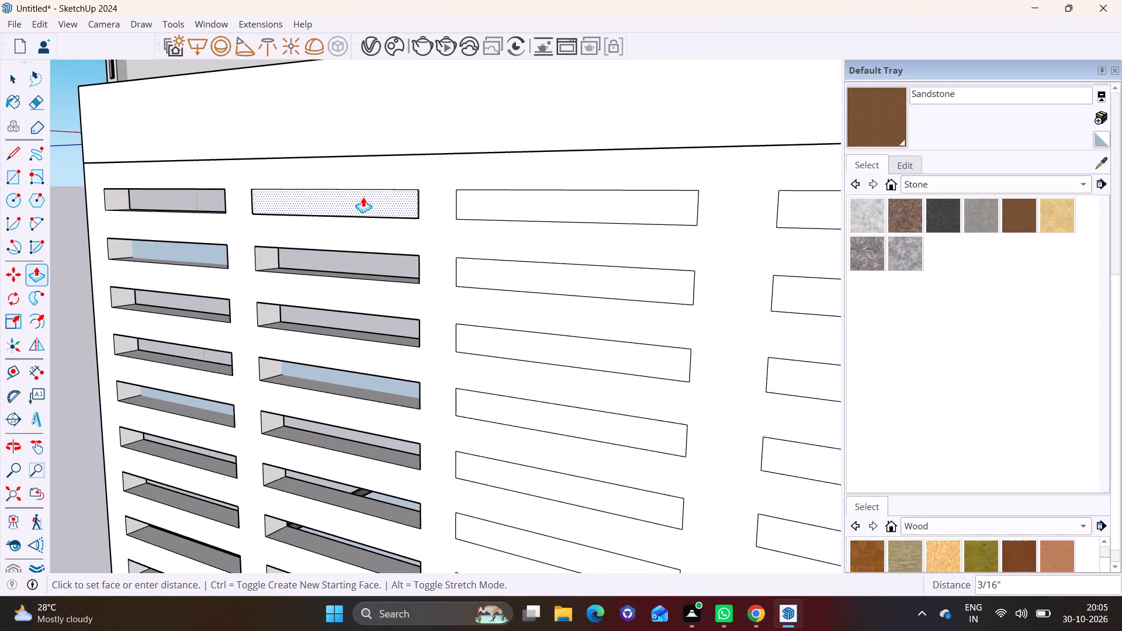
click(402, 197)
Push the two topmost strips of the third column through the wall as open slots.
scroll(390, 263, down, 2)
shift+middle_drag(399, 297, 172, 233)
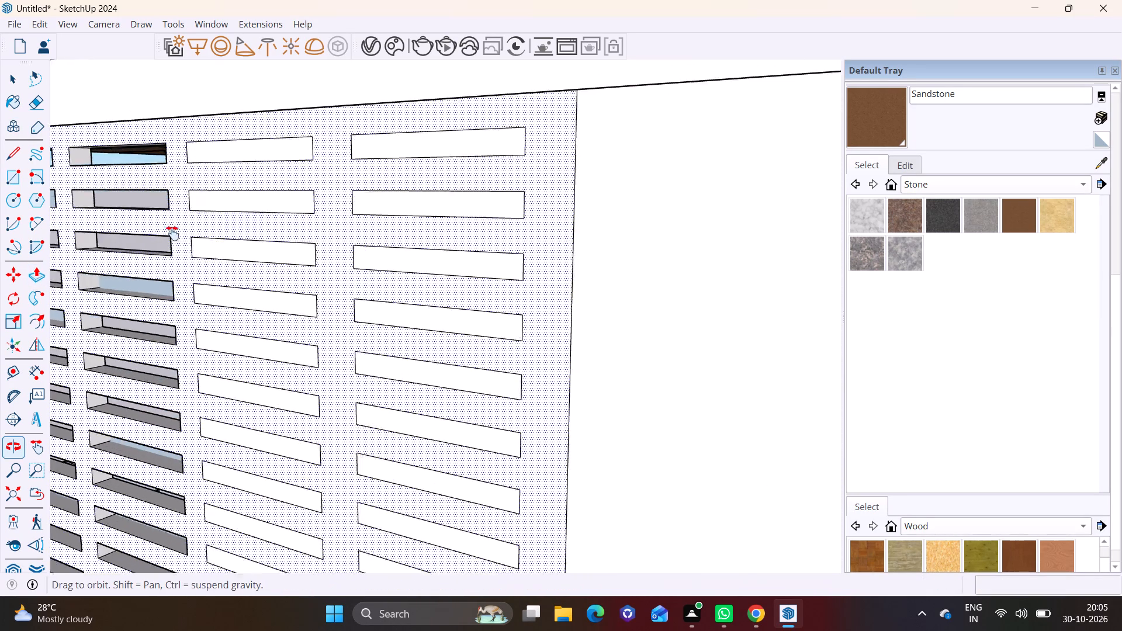
shift+middle_drag(172, 233, 205, 276)
click(303, 209)
click(330, 206)
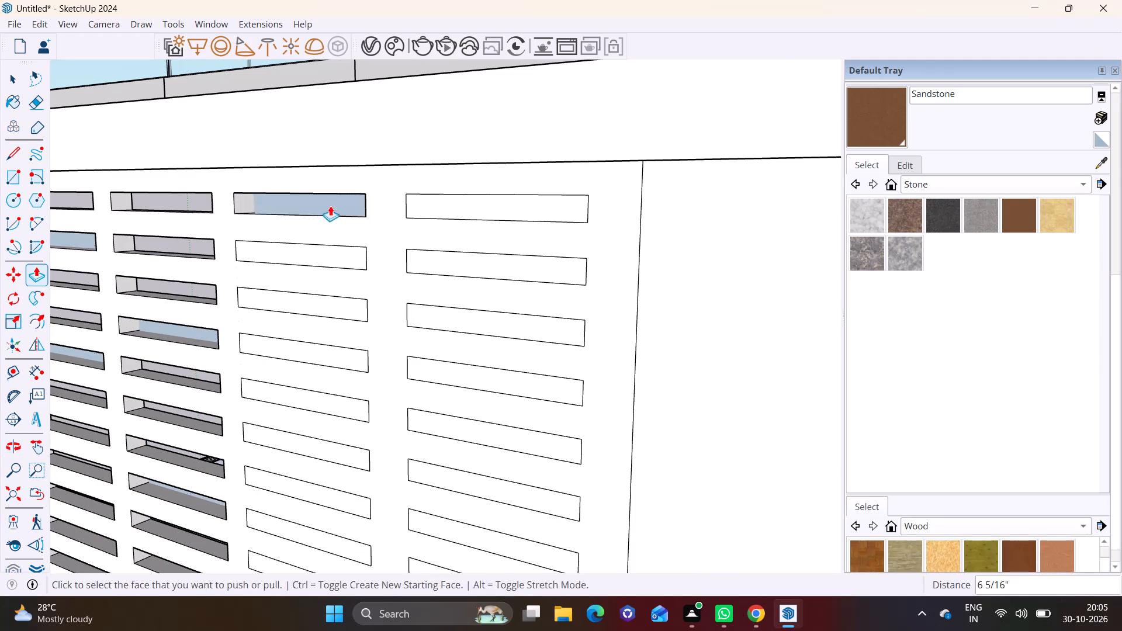
key(ctrl+z)
click(326, 203)
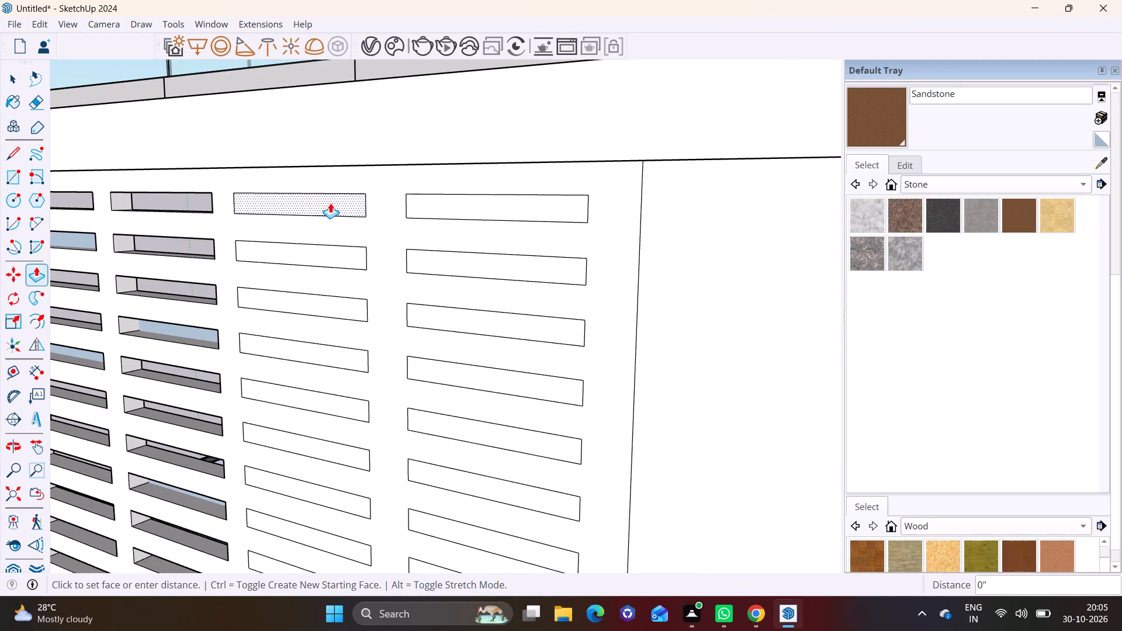
click(354, 203)
middle_drag(353, 217, 349, 239)
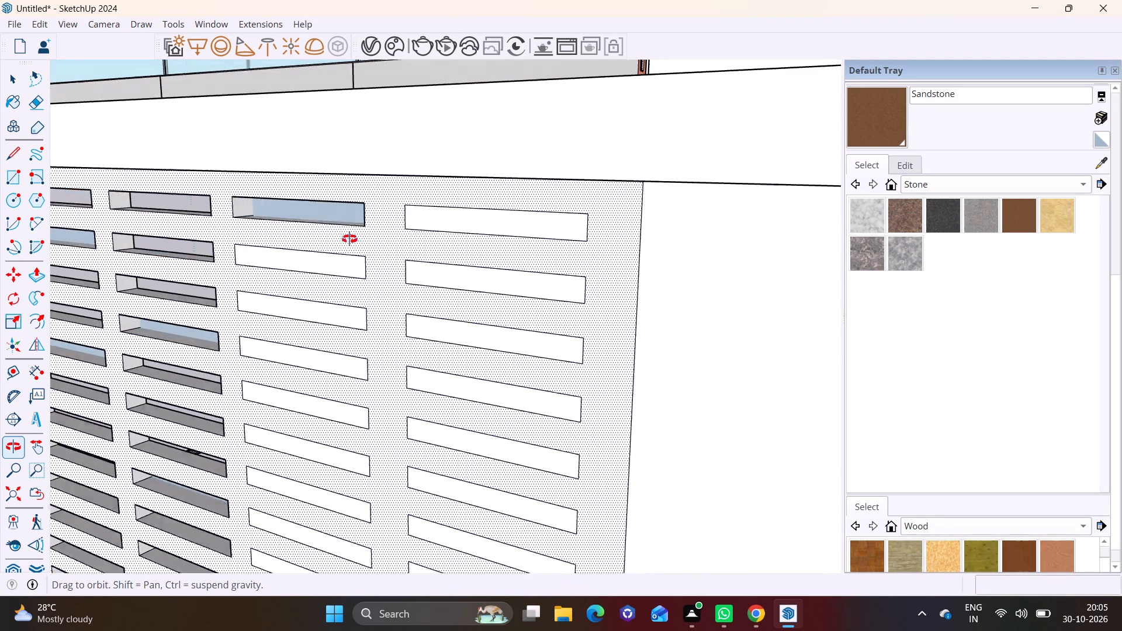
middle_drag(349, 239, 349, 240)
click(325, 266)
click(342, 264)
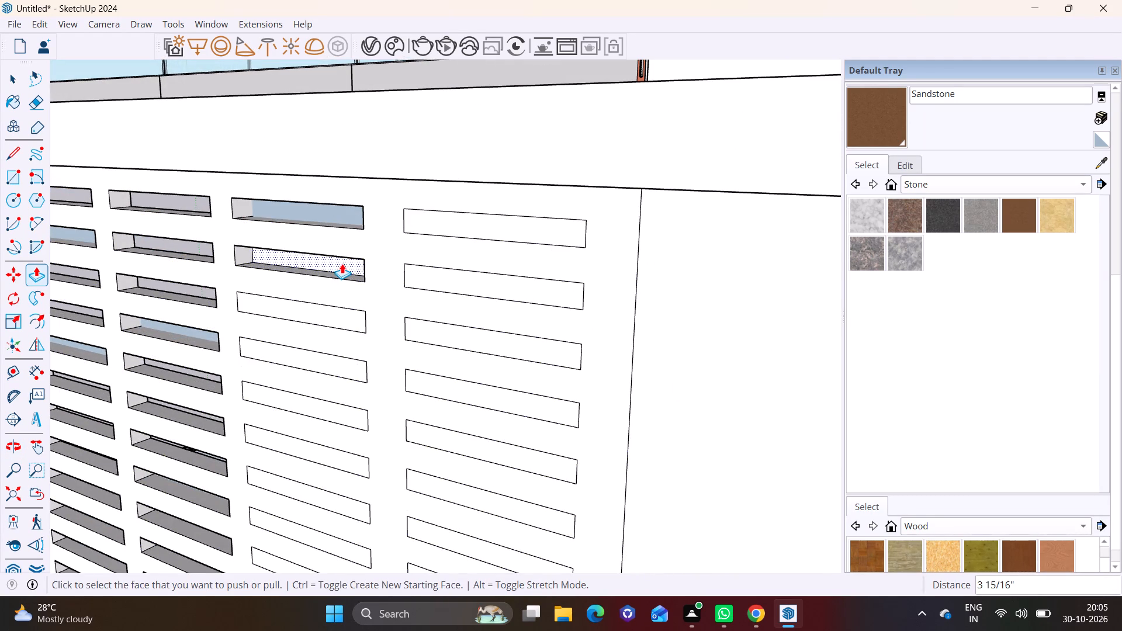
key(ctrl+z)
click(299, 264)
click(344, 261)
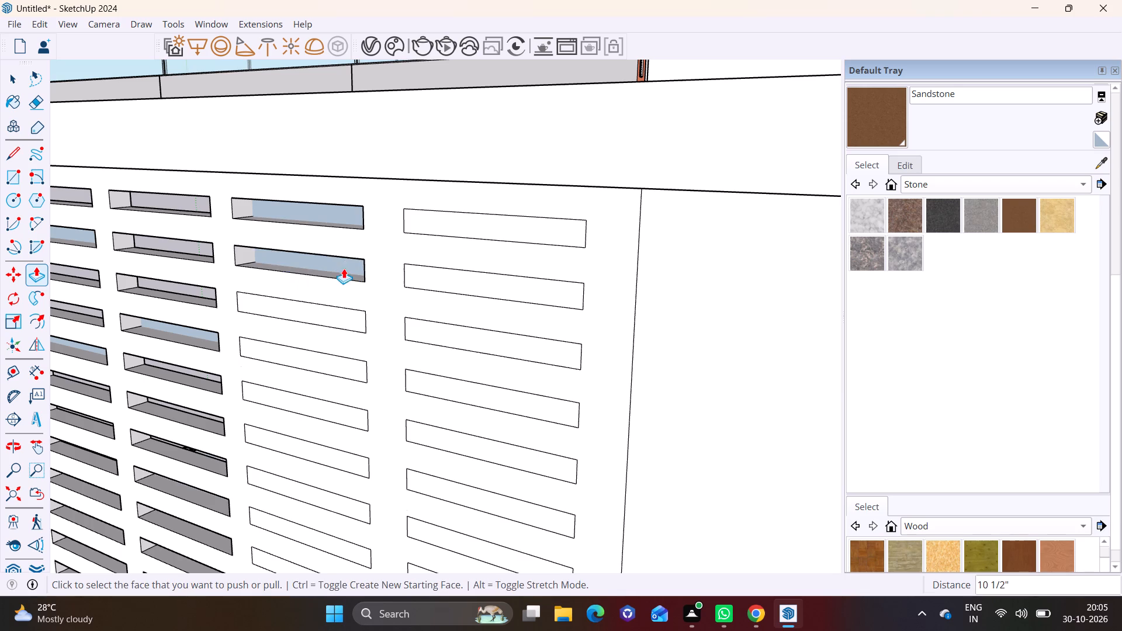
Push the third and fourth strips from the top of the third column 4 1/2" through the wall.
click(316, 313)
click(333, 310)
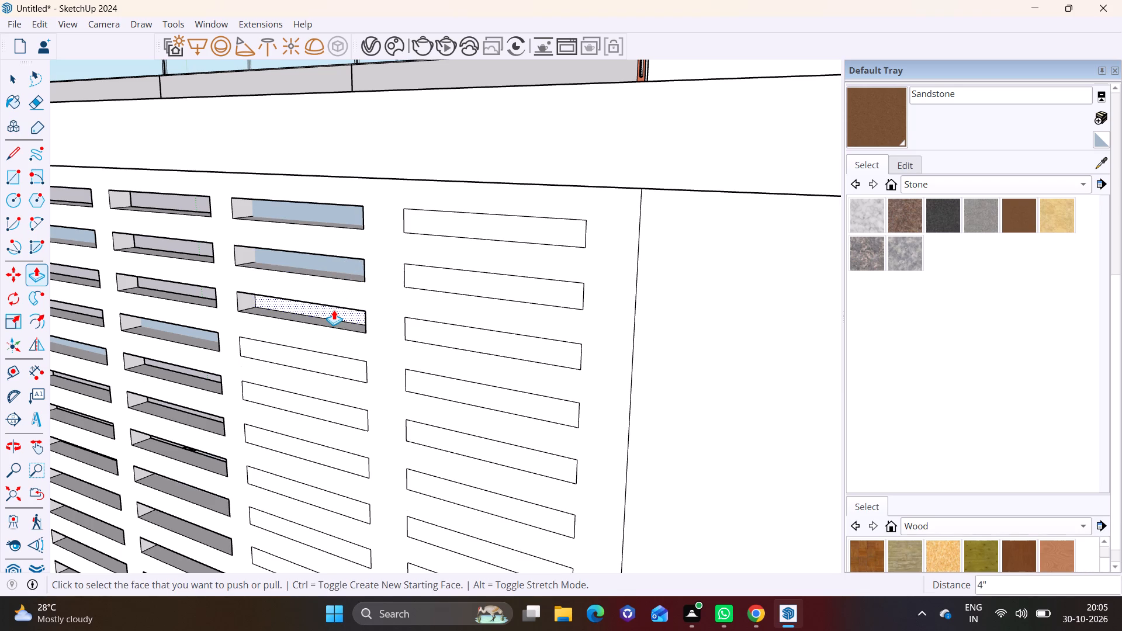
key(ctrl+z)
scroll(303, 304, up, 6)
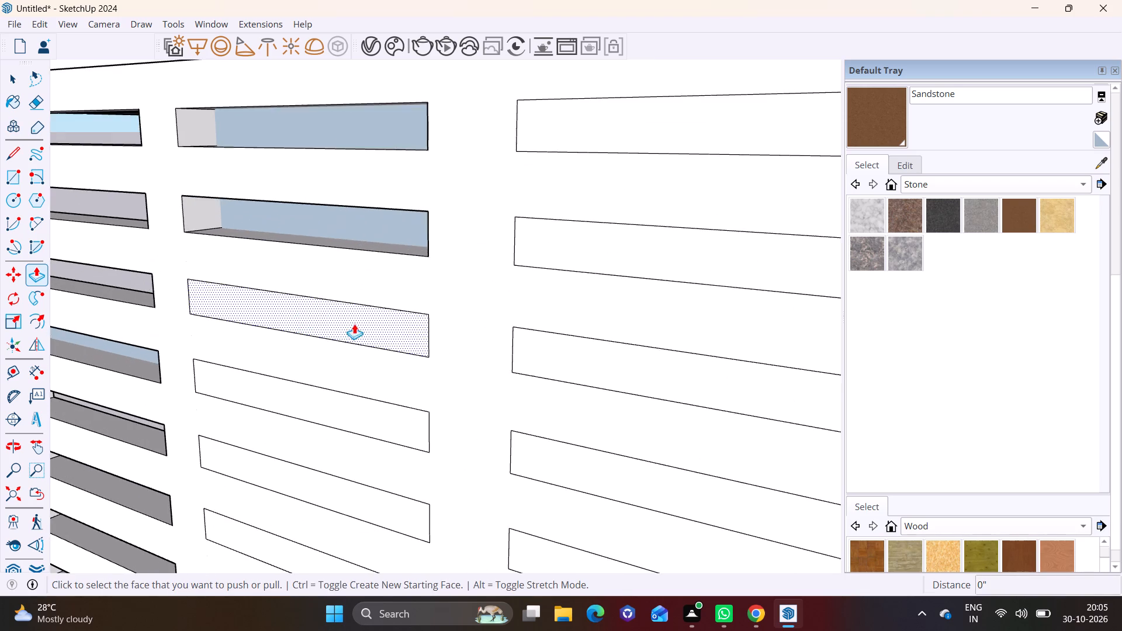
middle_drag(355, 324, 268, 347)
scroll(271, 323, up, 3)
shift+middle_drag(287, 311, 470, 251)
click(474, 247)
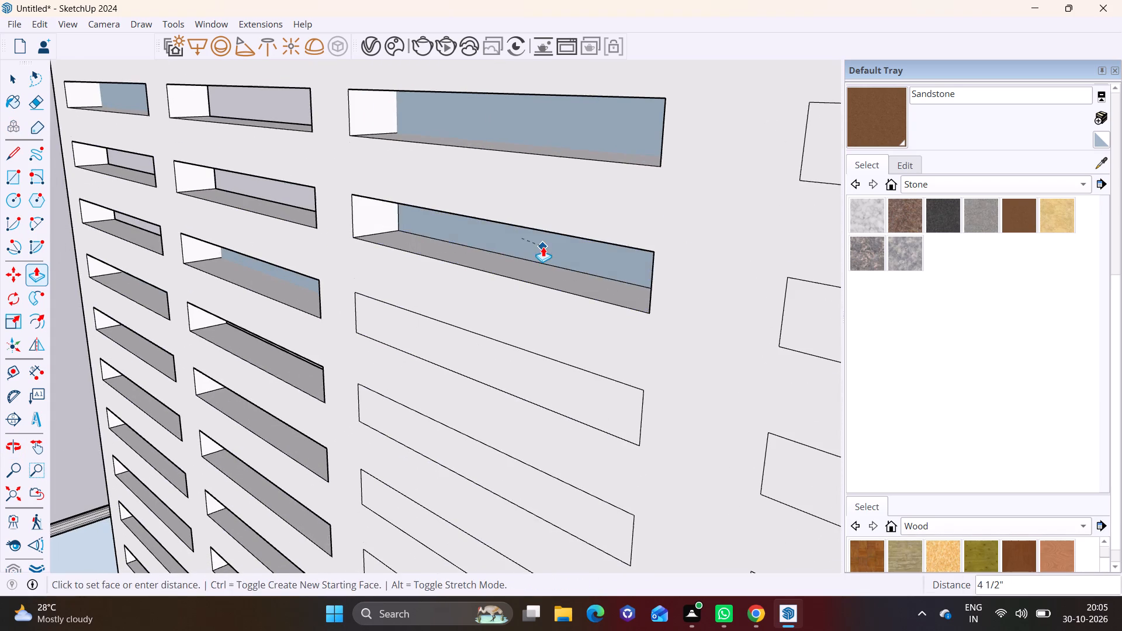
click(543, 247)
middle_drag(486, 340, 511, 286)
click(477, 290)
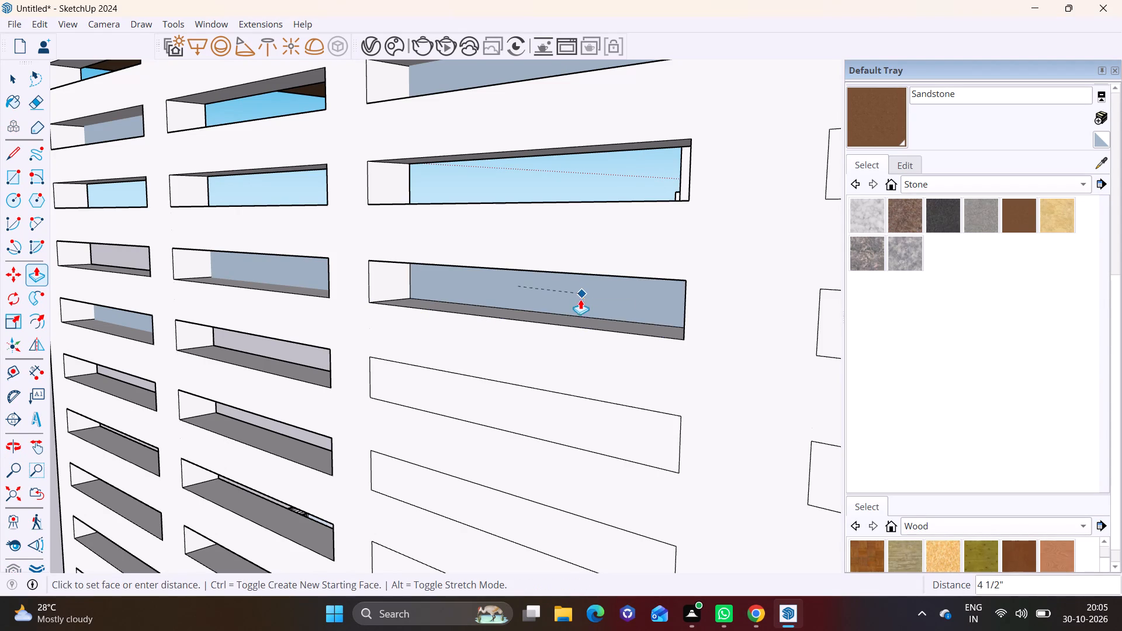
click(567, 303)
Push the next three strips down the third column through the wall as open slots.
shift+middle_drag(556, 317, 499, 131)
click(442, 214)
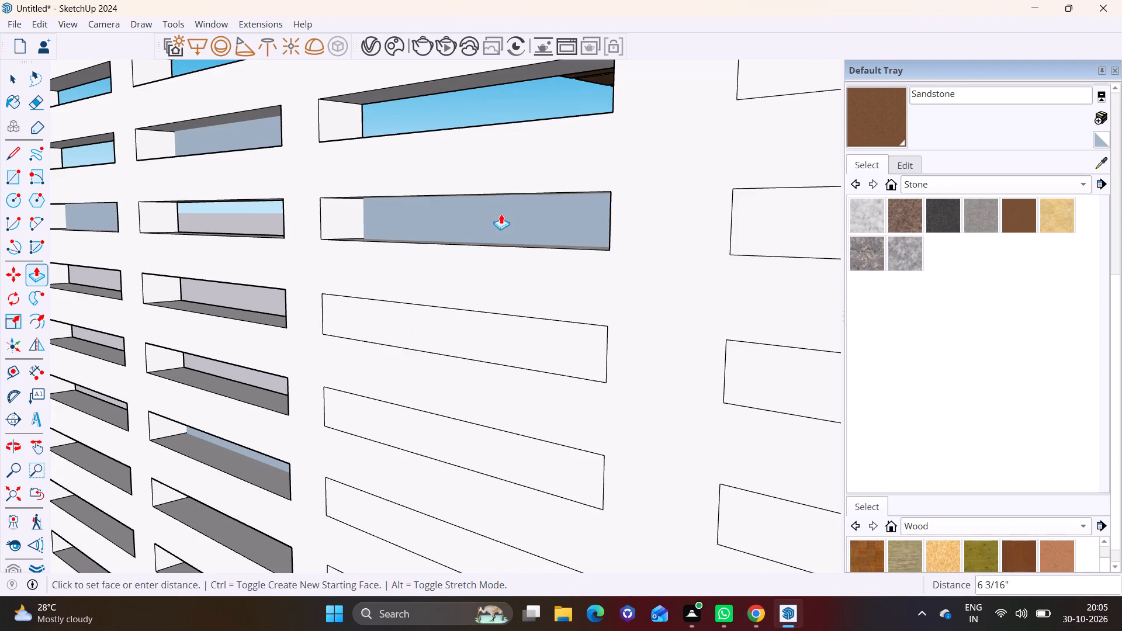
click(501, 214)
click(439, 325)
click(540, 324)
click(420, 434)
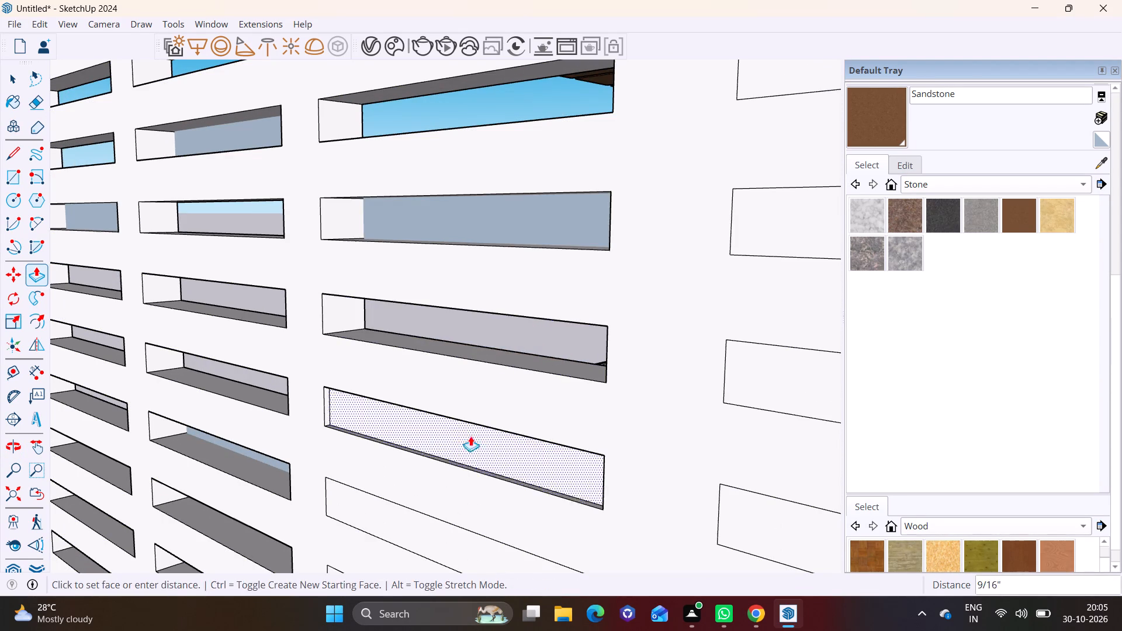
click(489, 436)
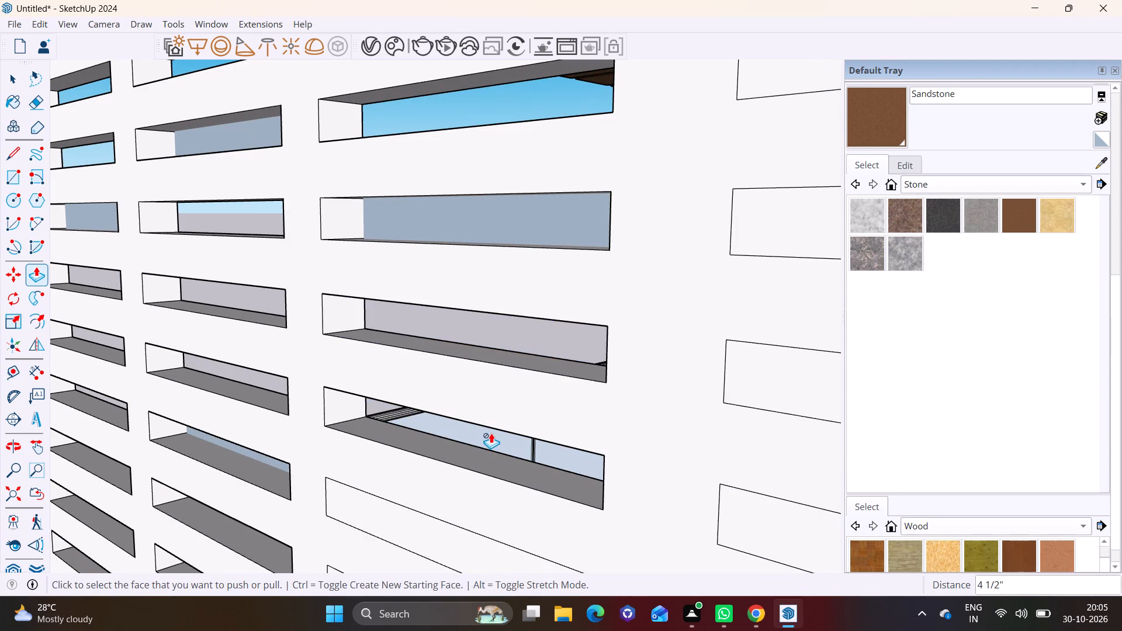
Push the eighth and ninth strips from the top of the third column through the wall.
middle_drag(491, 431, 435, 241)
middle_drag(423, 271, 423, 311)
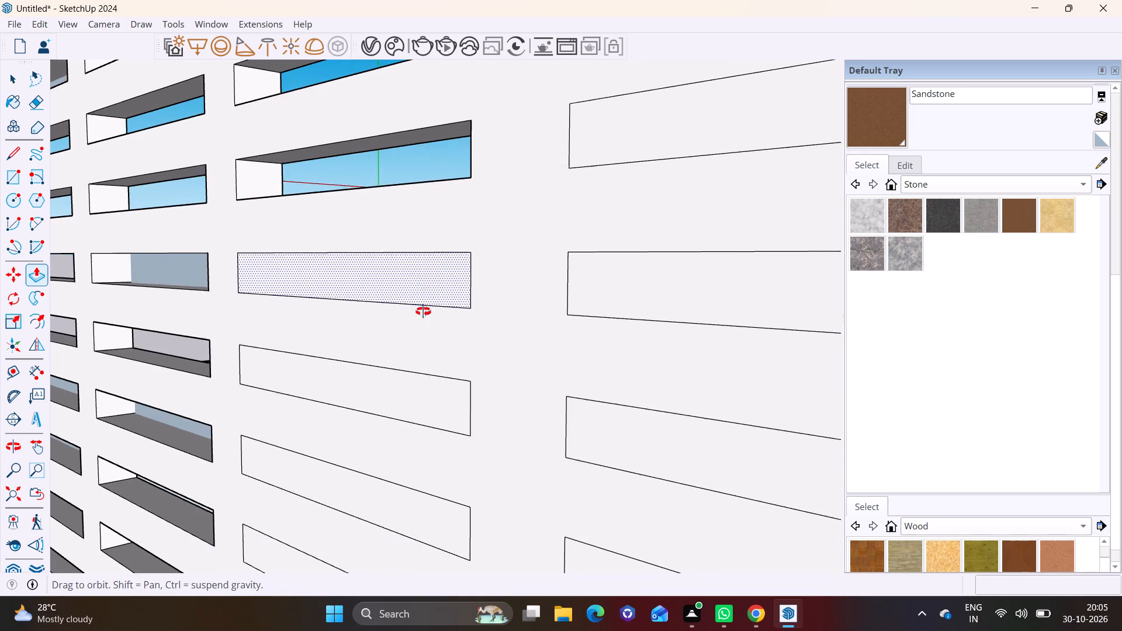
middle_drag(423, 311, 403, 375)
shift+middle_drag(461, 276, 501, 217)
scroll(423, 266, up, 3)
click(345, 361)
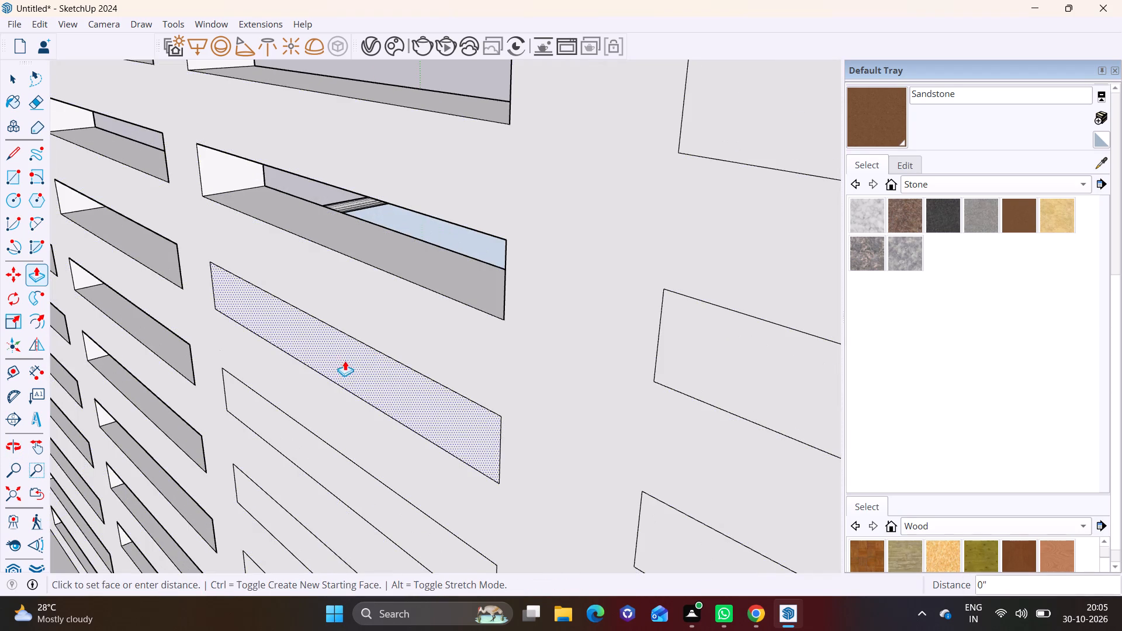
click(401, 369)
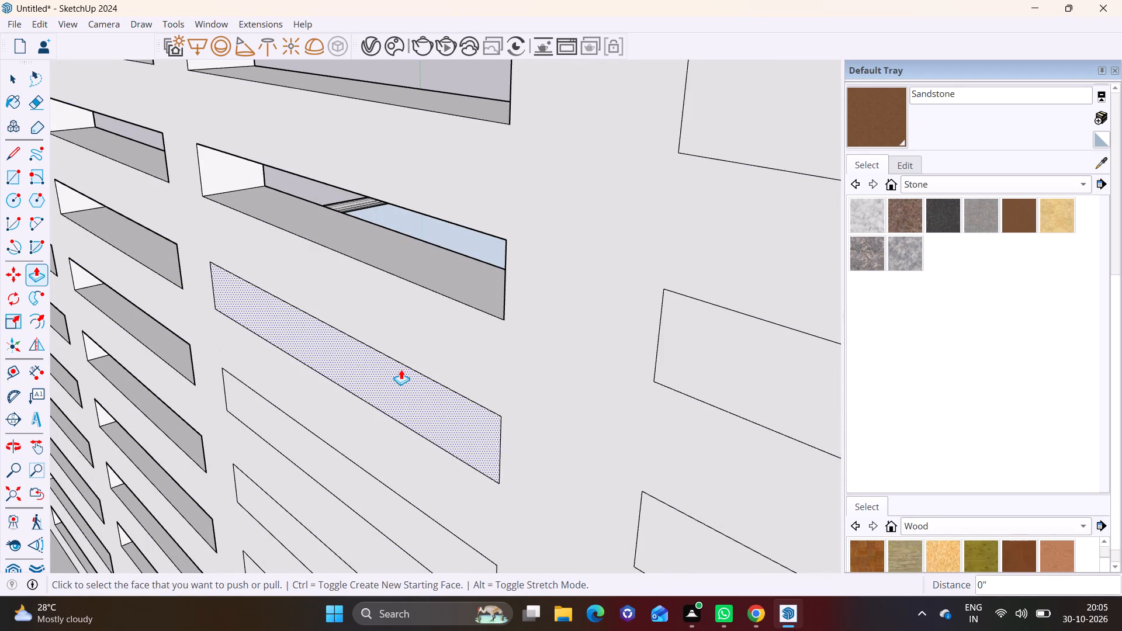
shift+middle_drag(398, 369, 428, 228)
click(404, 254)
click(479, 244)
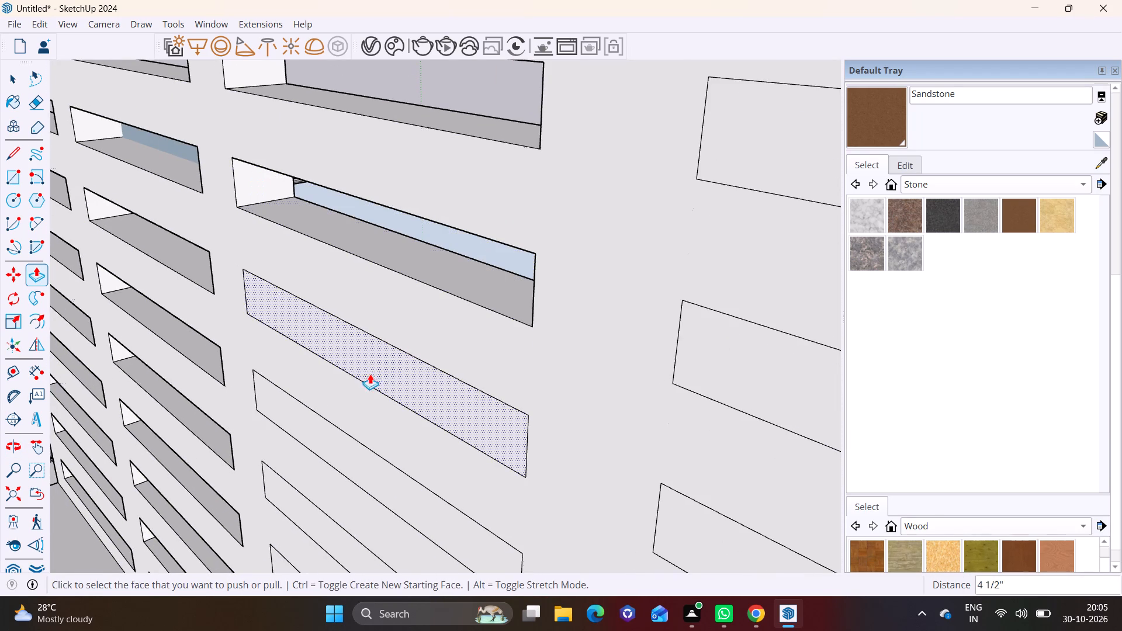
click(375, 370)
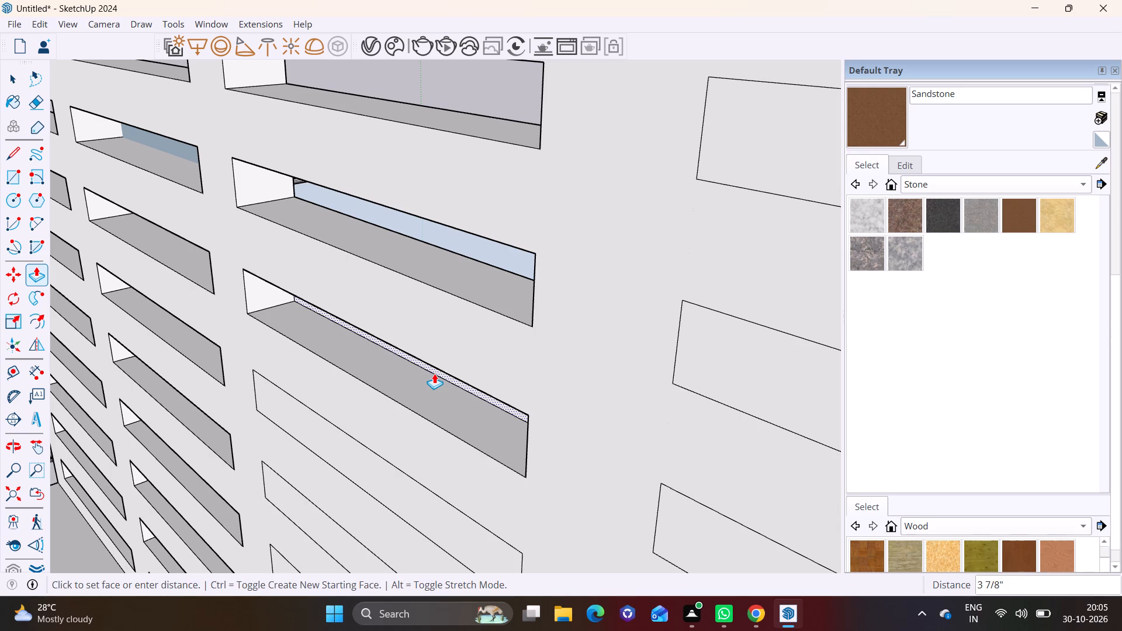
click(434, 373)
Push the next four strips down the third column through the wall, leaving only its three lowest strips.
shift+middle_drag(435, 368, 458, 227)
click(436, 236)
click(477, 240)
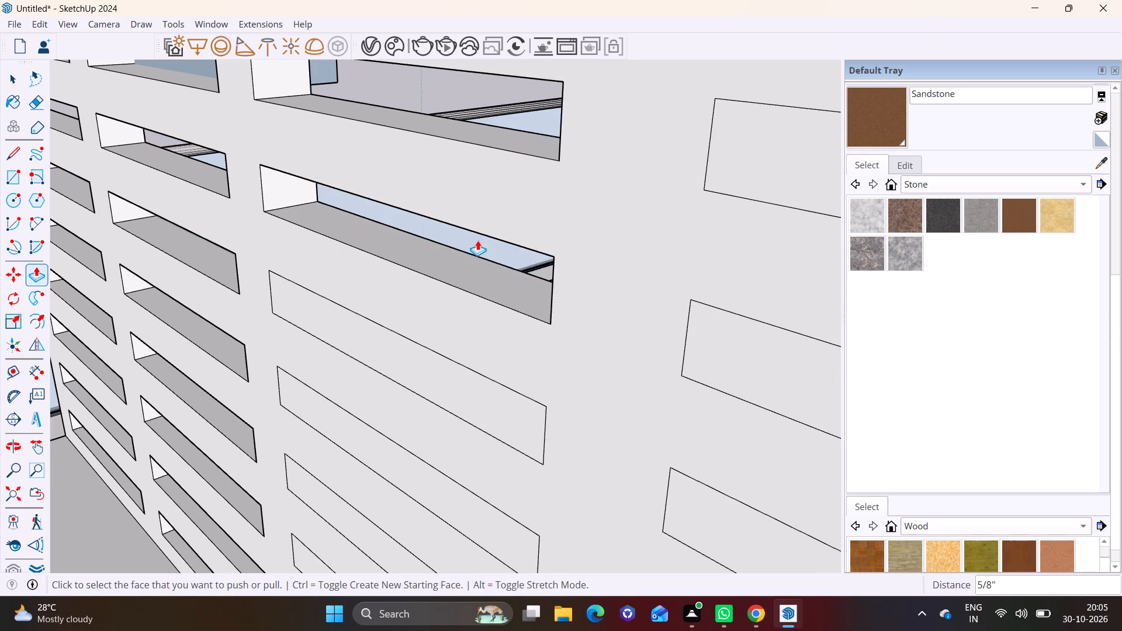
middle_drag(430, 277, 460, 119)
click(412, 217)
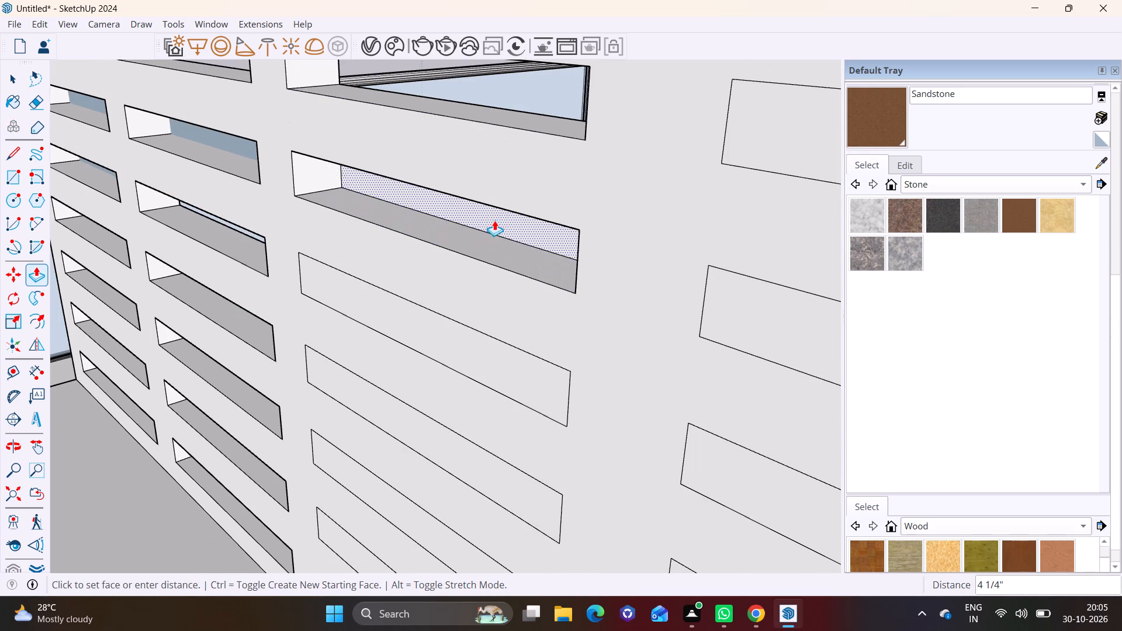
click(496, 221)
shift+middle_drag(467, 252, 493, 64)
click(424, 161)
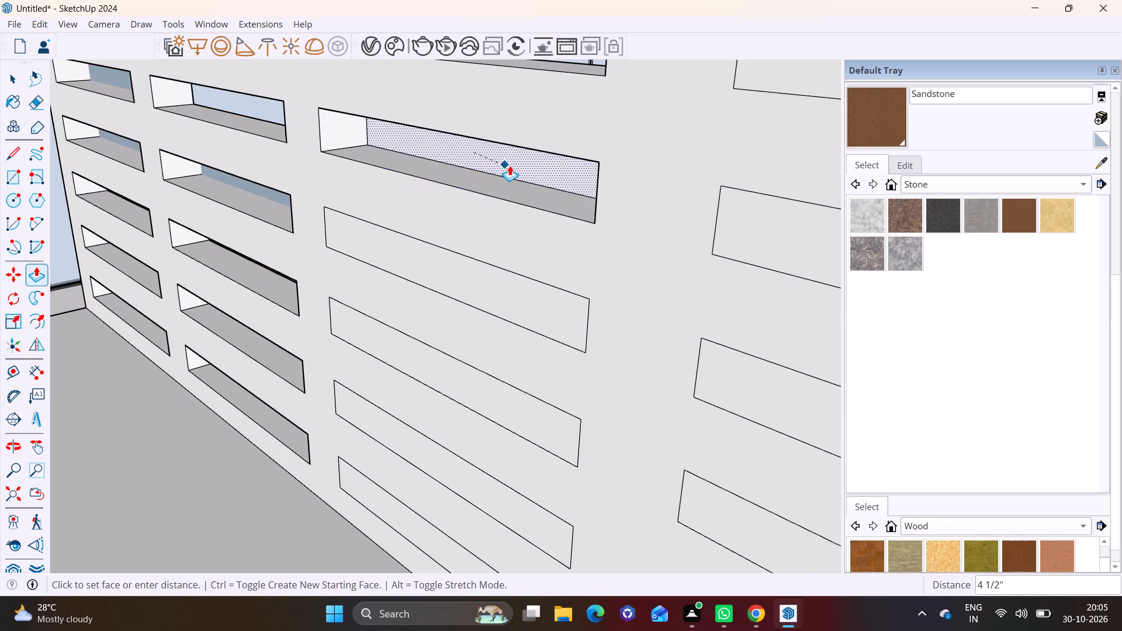
click(510, 165)
click(383, 265)
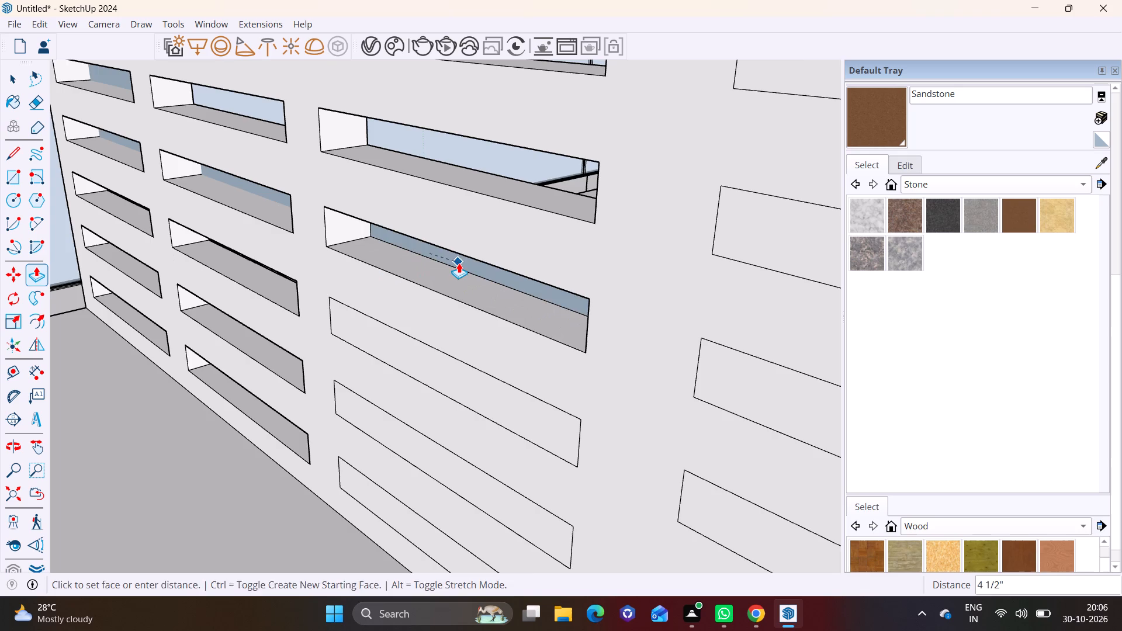
click(459, 263)
Push the three lowest strips of the third column 4 1/2" through the wall, working down to the floor.
shift+middle_drag(441, 276, 443, 127)
click(387, 204)
click(456, 213)
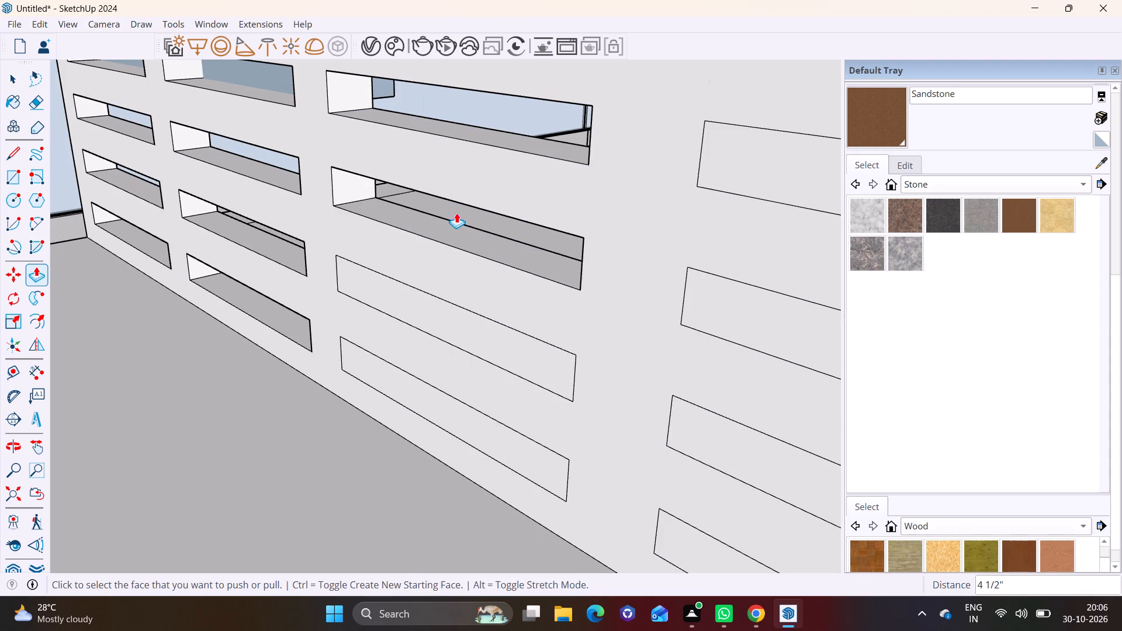
click(397, 301)
click(455, 320)
shift+middle_drag(452, 300, 461, 175)
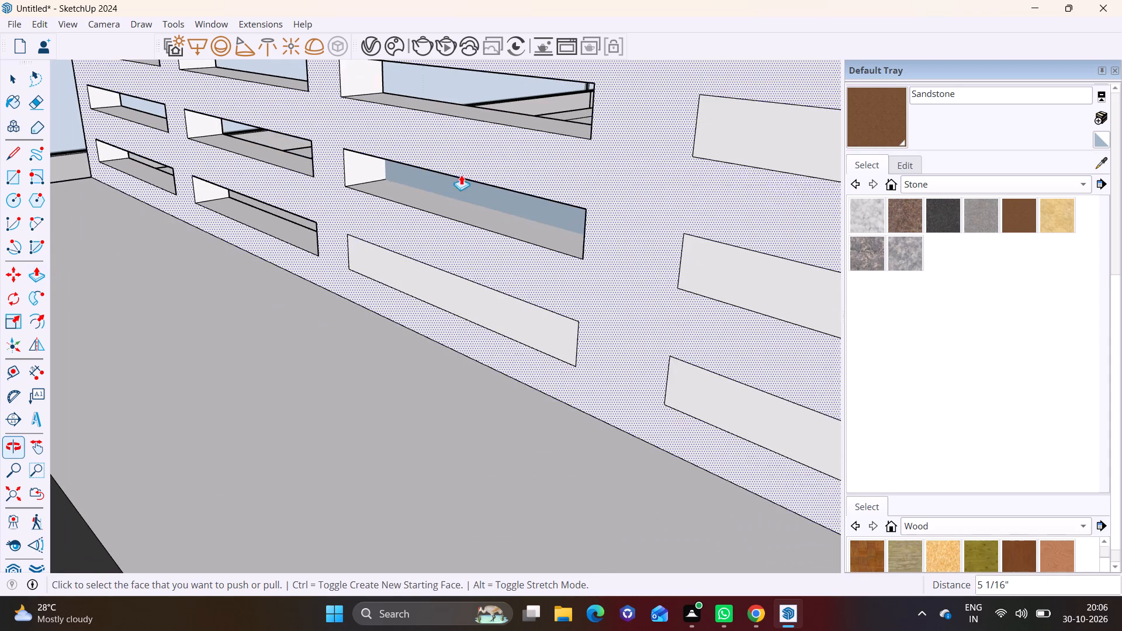
click(451, 189)
key(ctrl+z)
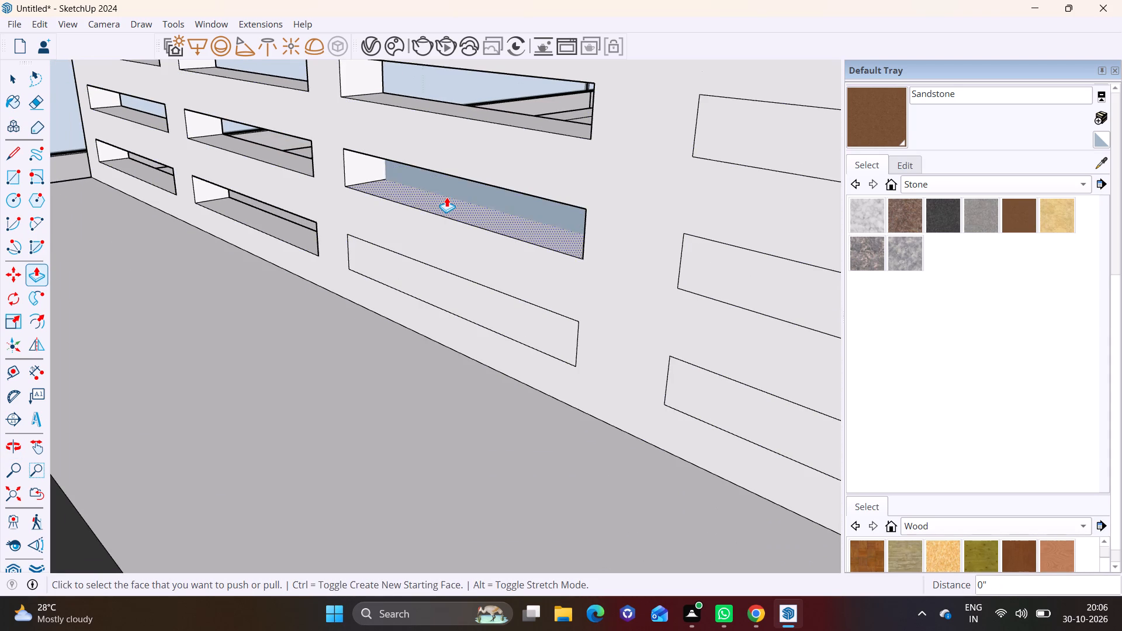
click(460, 183)
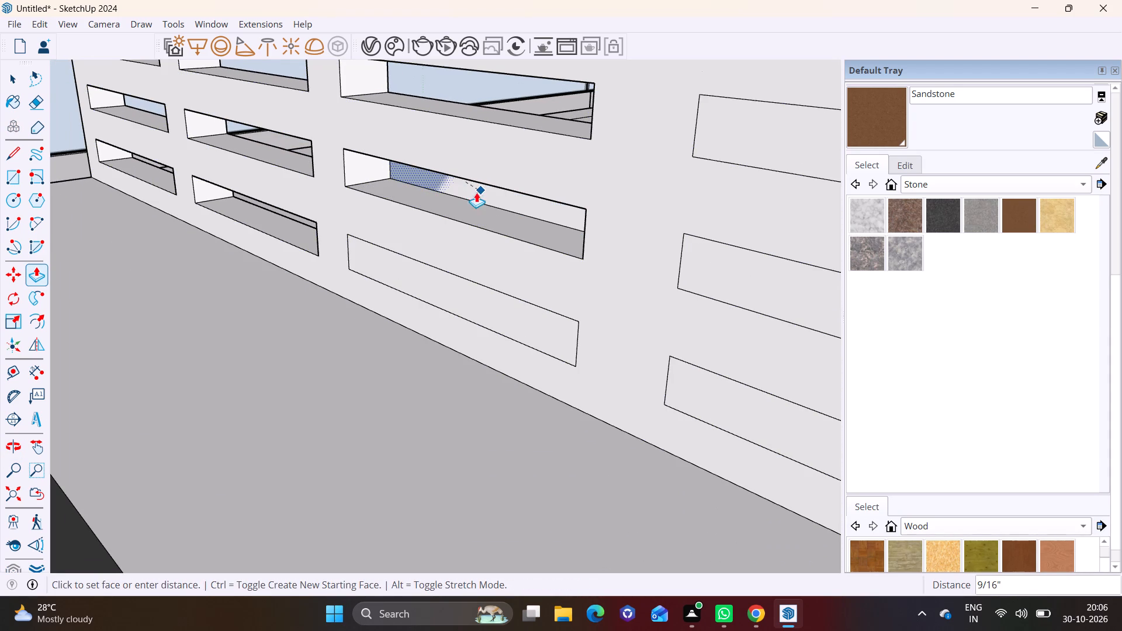
key(ctrl+z)
key(ctrl+z)
click(432, 191)
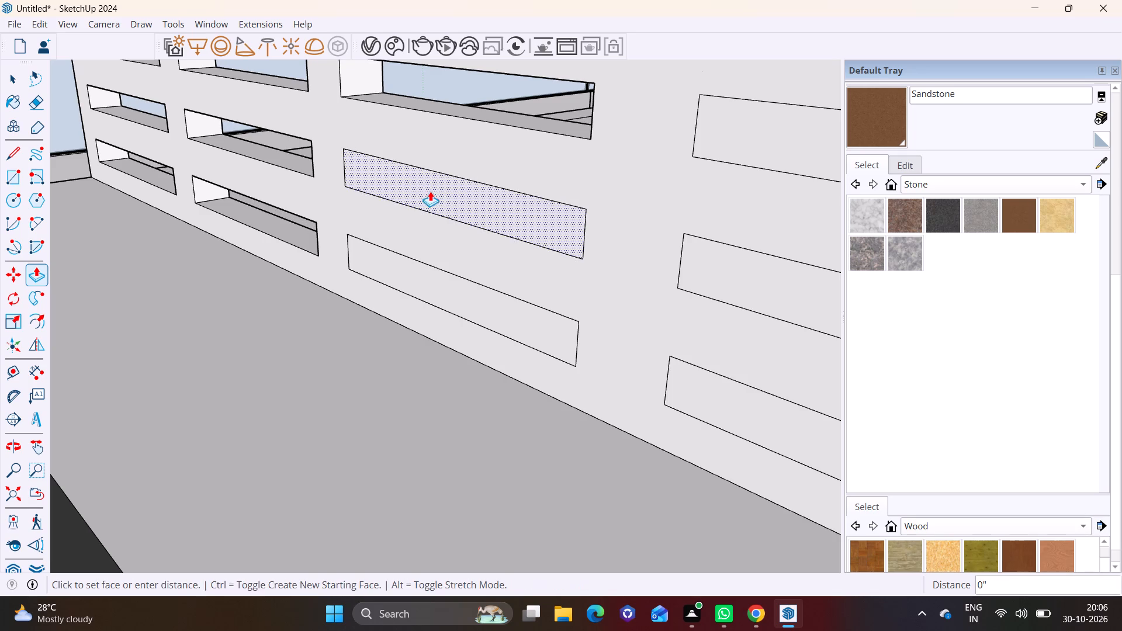
click(516, 200)
click(412, 274)
click(463, 285)
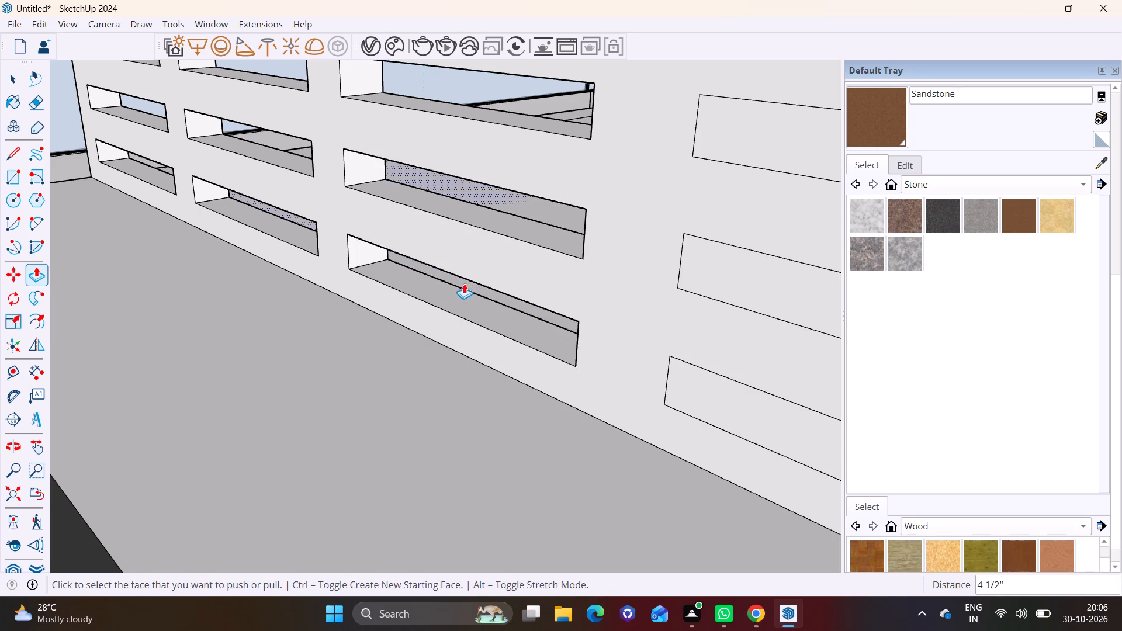
Push the two lowest strips of the fourth column, nearest the wall's edge, through the wall.
shift+middle_drag(467, 280, 0, 214)
click(172, 376)
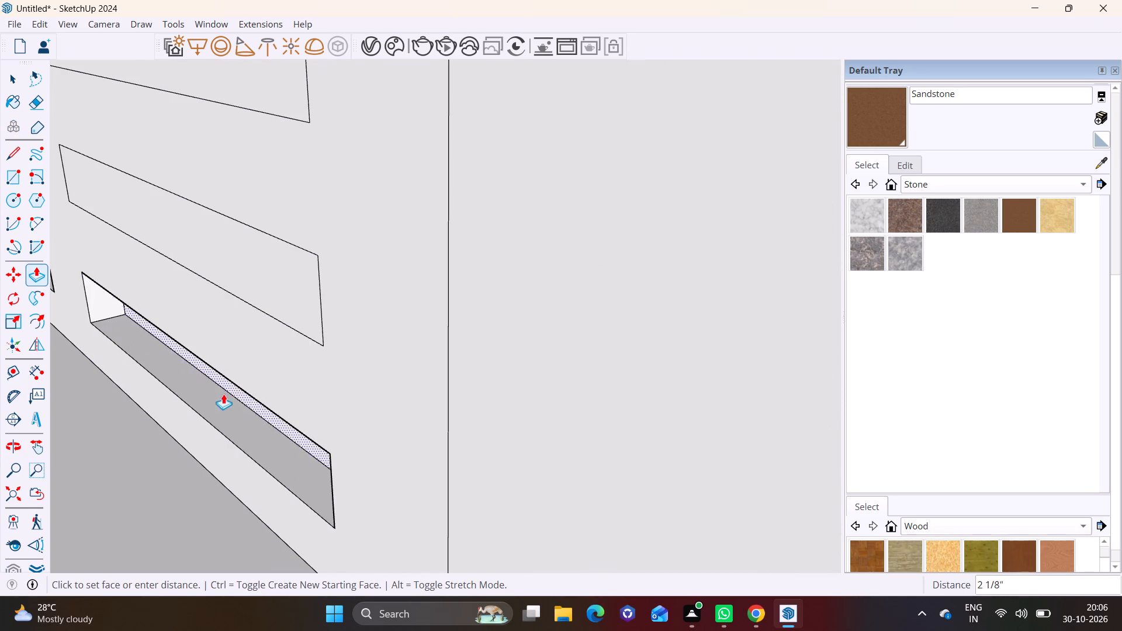
click(240, 397)
middle_drag(241, 332, 373, 286)
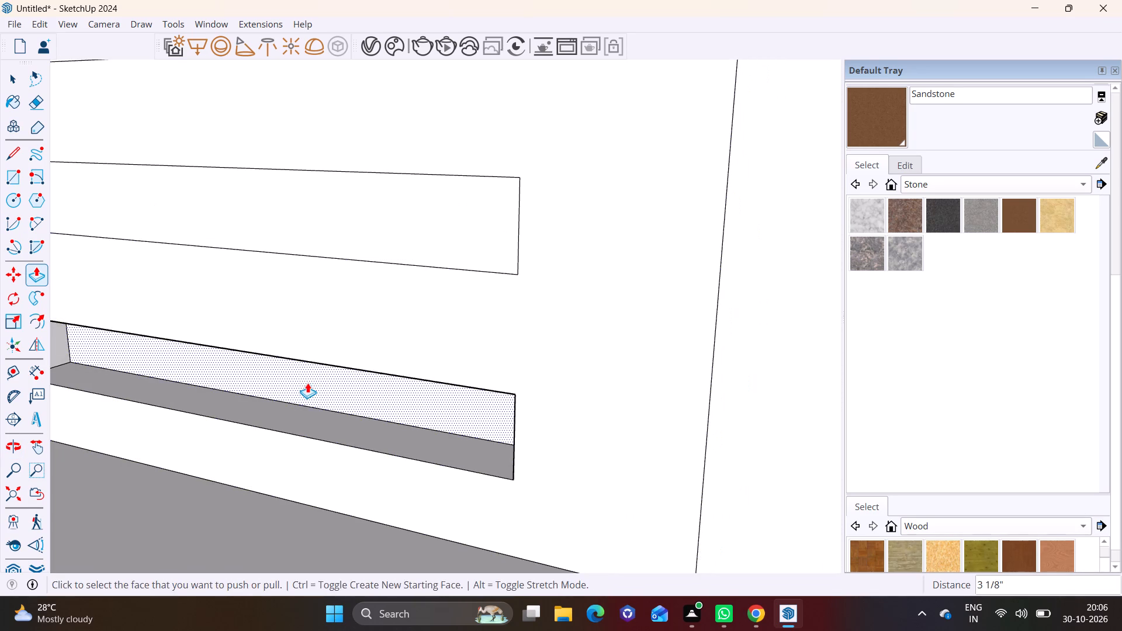
click(307, 383)
key(ctrl+z)
key(ctrl+z)
click(257, 387)
click(345, 380)
click(216, 203)
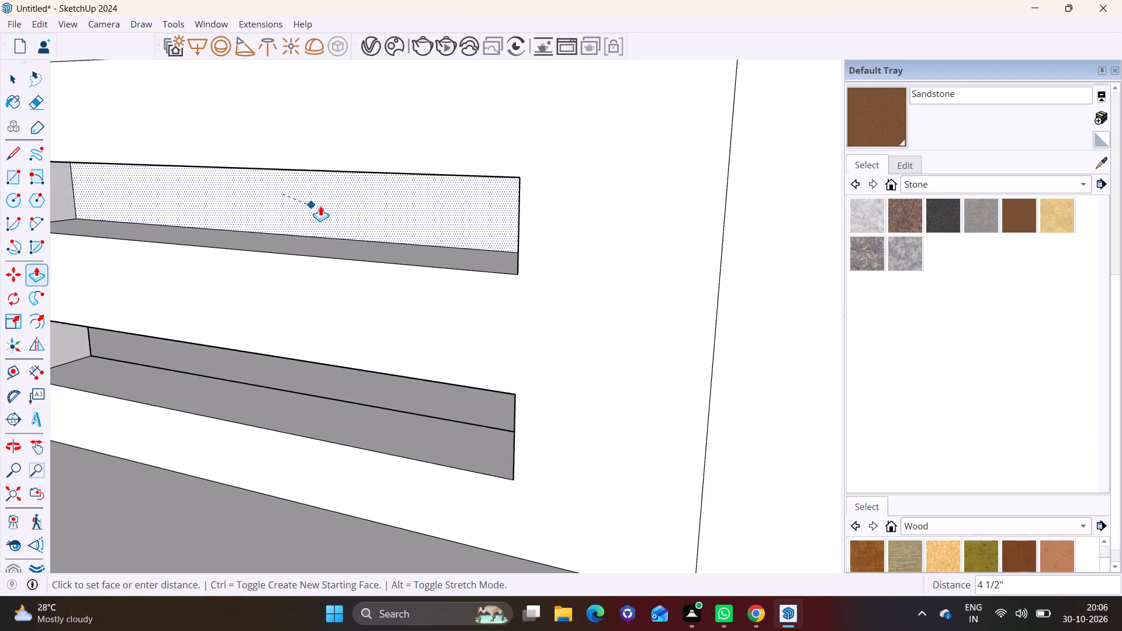
click(341, 199)
Push the next two strips up the fourth column through the wall as open slots.
scroll(338, 203, down, 3)
shift+middle_drag(310, 188, 295, 346)
click(266, 294)
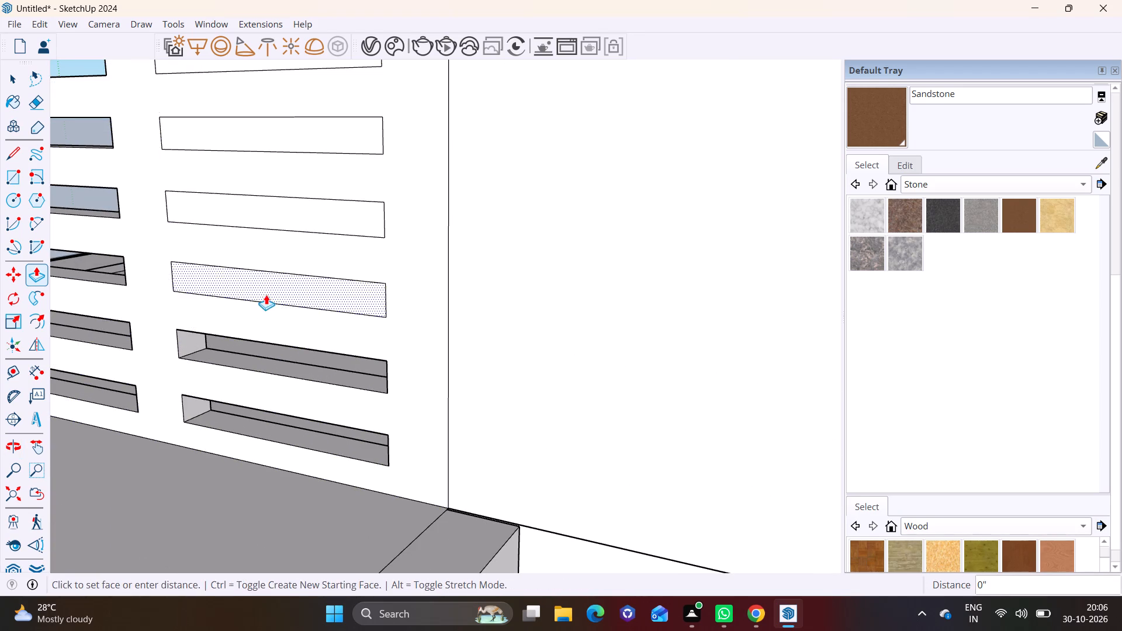
click(300, 286)
key(ctrl+z)
scroll(273, 286, up, 3)
click(273, 286)
click(317, 276)
click(254, 188)
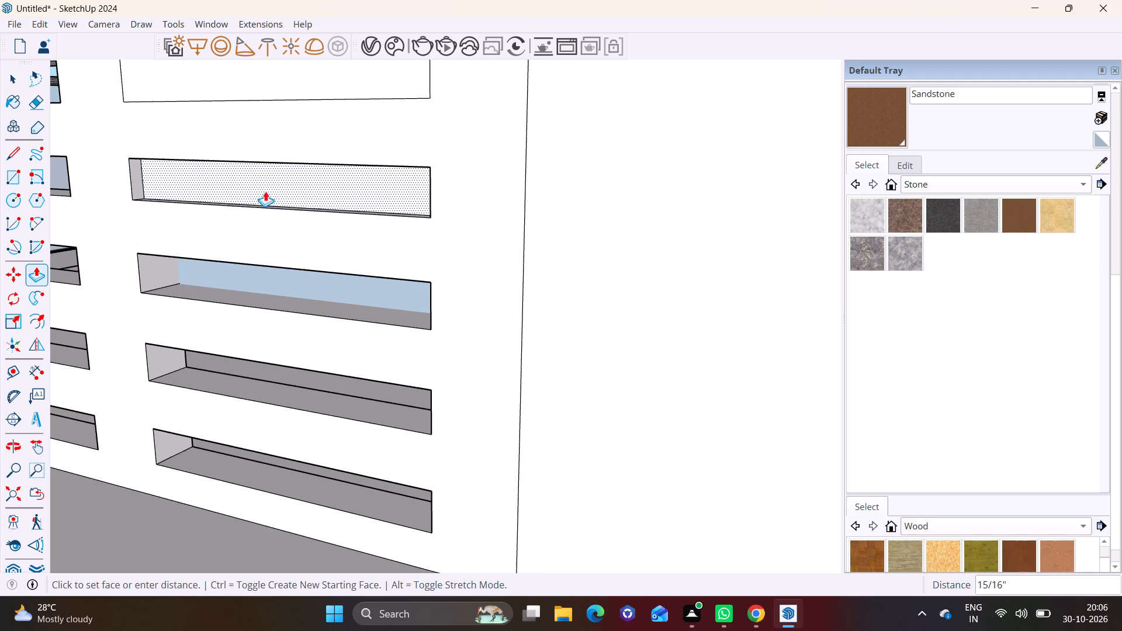
click(314, 178)
scroll(295, 151, down, 2)
shift+middle_drag(296, 243, 297, 466)
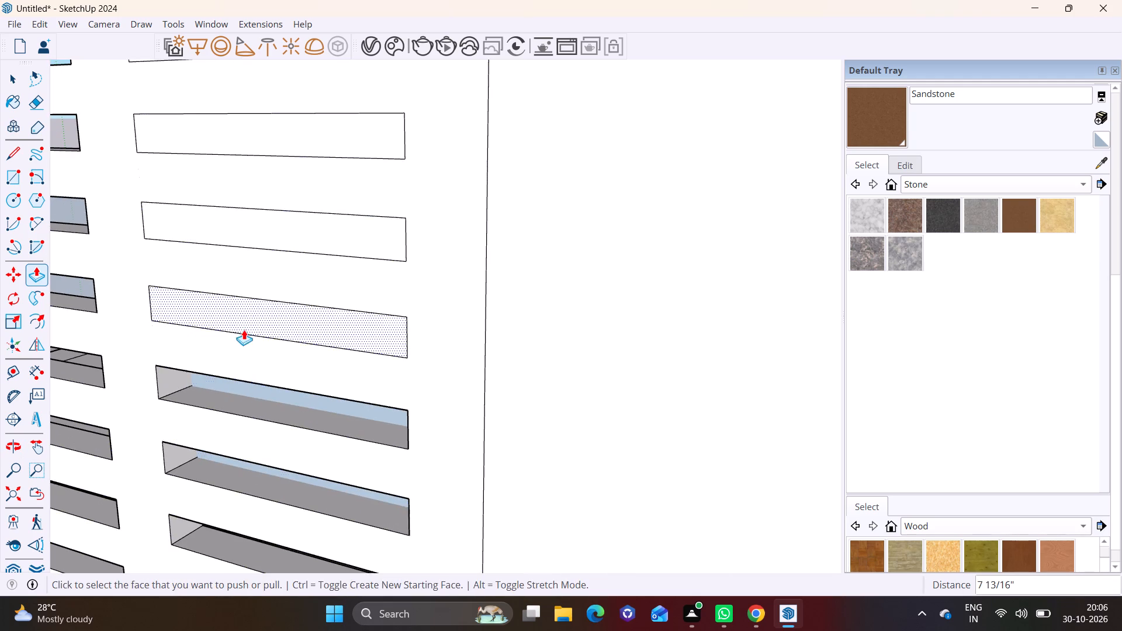
Push the next four strips up the fourth column 4 1/2" through the wall as open slots.
click(244, 327)
click(314, 318)
click(244, 233)
click(317, 224)
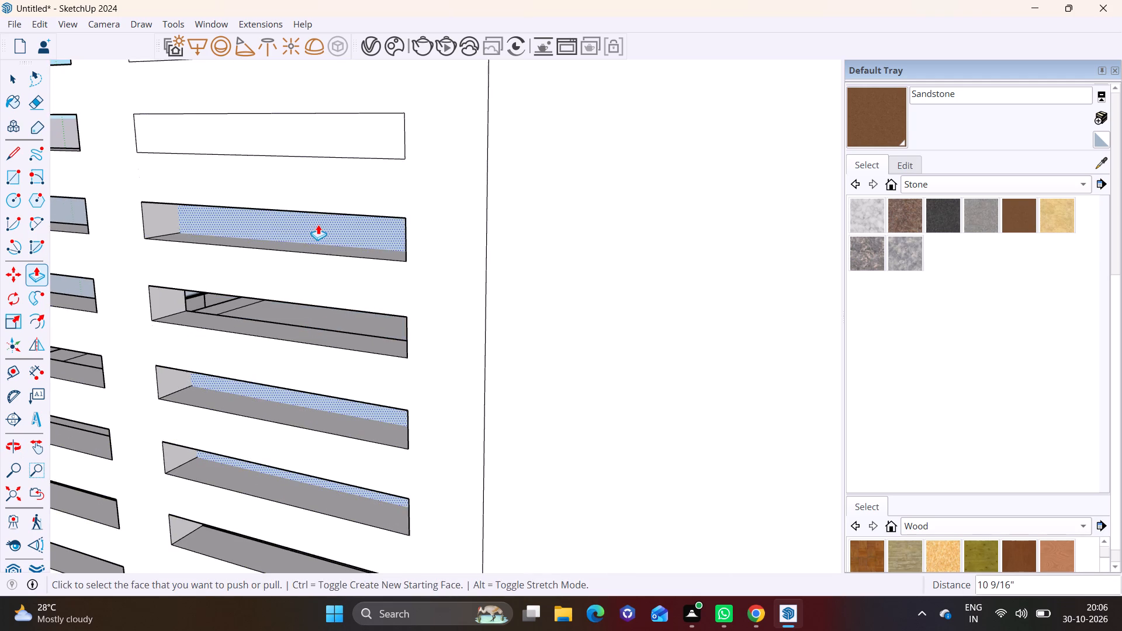
shift+middle_drag(318, 224, 331, 412)
click(289, 340)
click(338, 334)
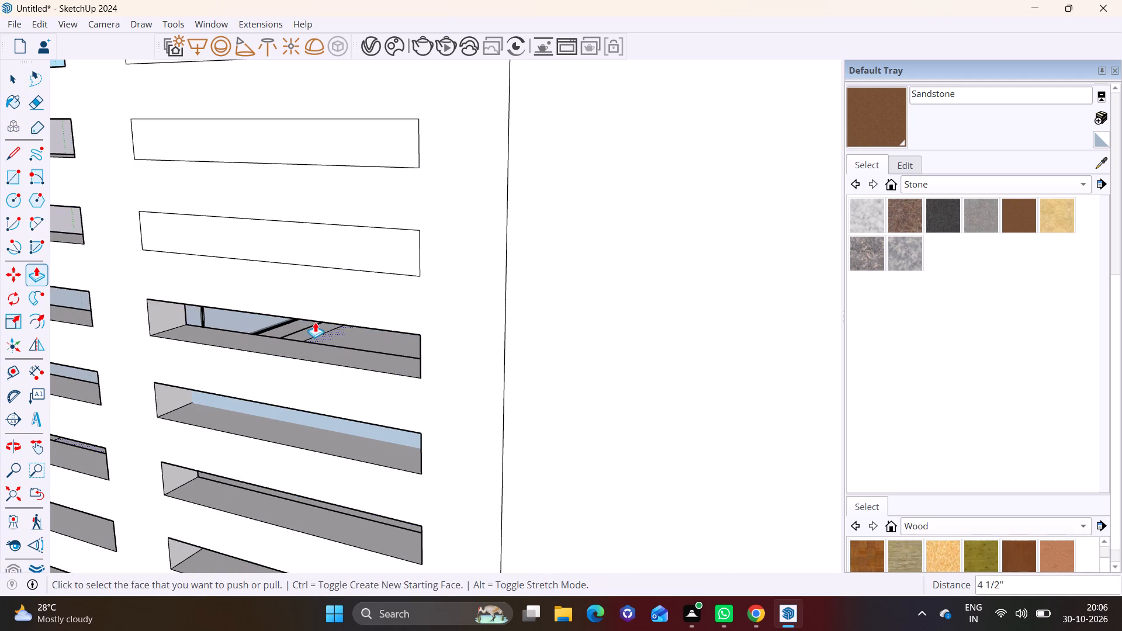
click(247, 238)
click(301, 234)
Push the following three strips up the fourth column through the wall, leaving only its four highest strips.
shift+middle_drag(307, 190, 302, 415)
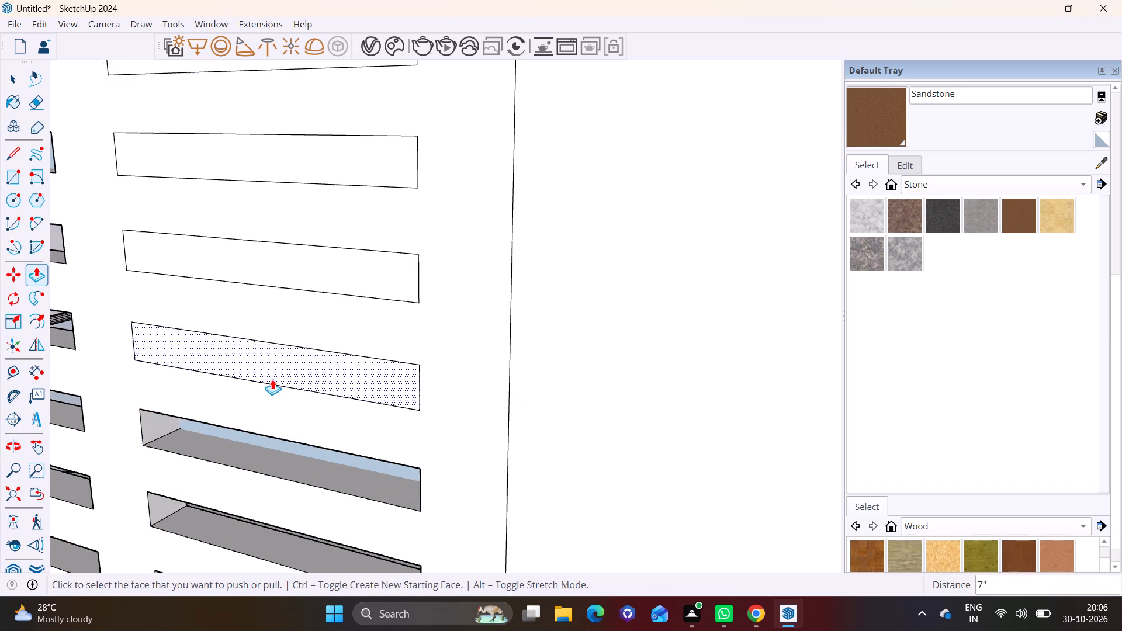
click(272, 367)
click(325, 363)
click(262, 268)
click(313, 255)
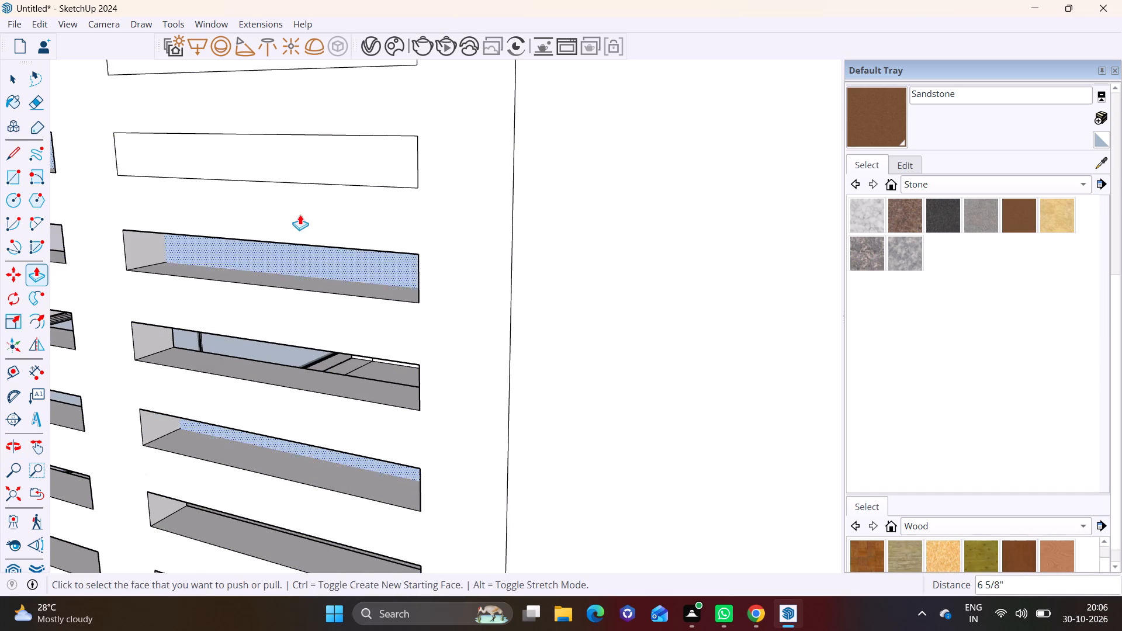
click(294, 165)
click(349, 157)
Push the four highest strips of the fourth column 4 1/2" through the wall, working up to the top strip.
scroll(337, 296, down, 2)
shift+middle_drag(334, 297, 309, 591)
click(237, 393)
click(274, 383)
click(211, 305)
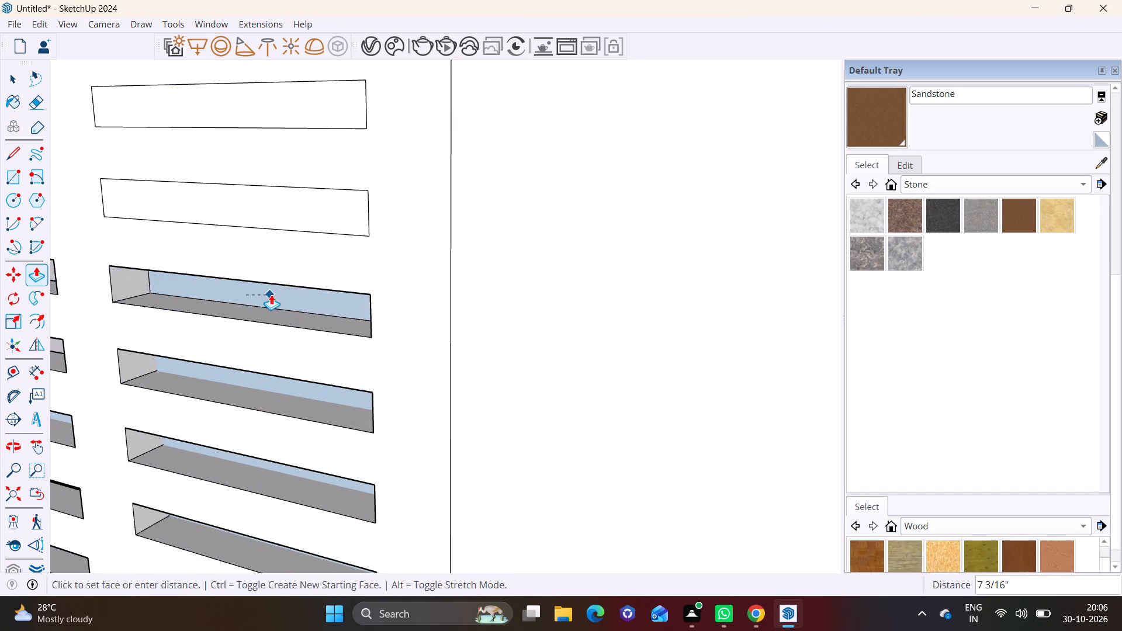
click(271, 294)
click(227, 198)
click(286, 188)
click(205, 109)
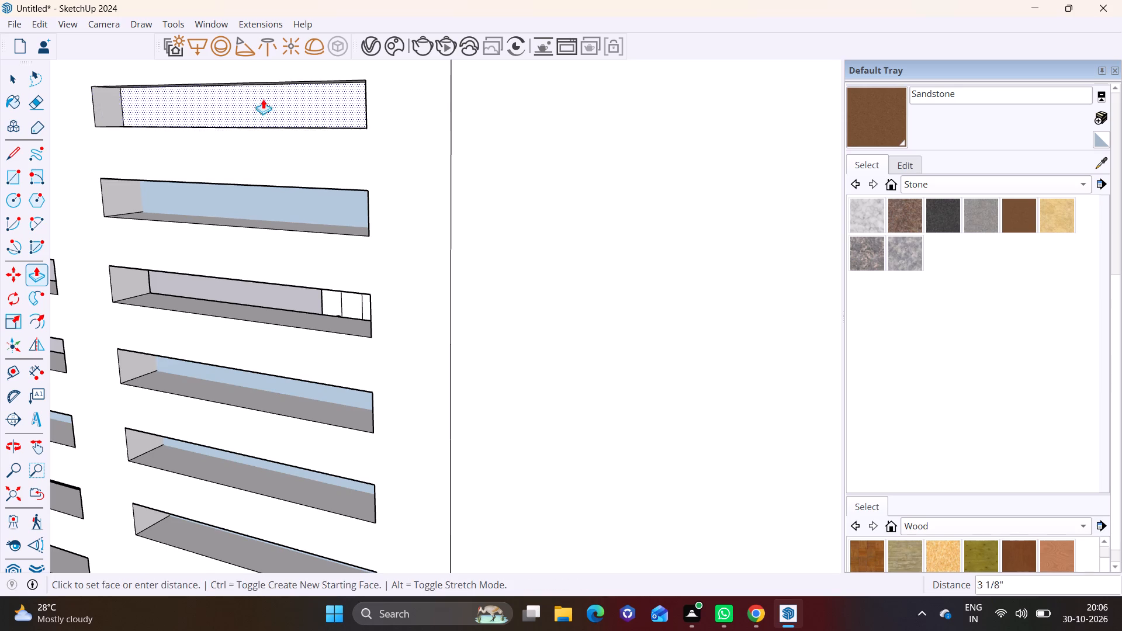
click(264, 99)
Paint the slotted wall's front face and its narrow end face beside the glass doors with the Sandstone material.
shift+middle_drag(278, 181, 306, 498)
scroll(318, 439, down, 7)
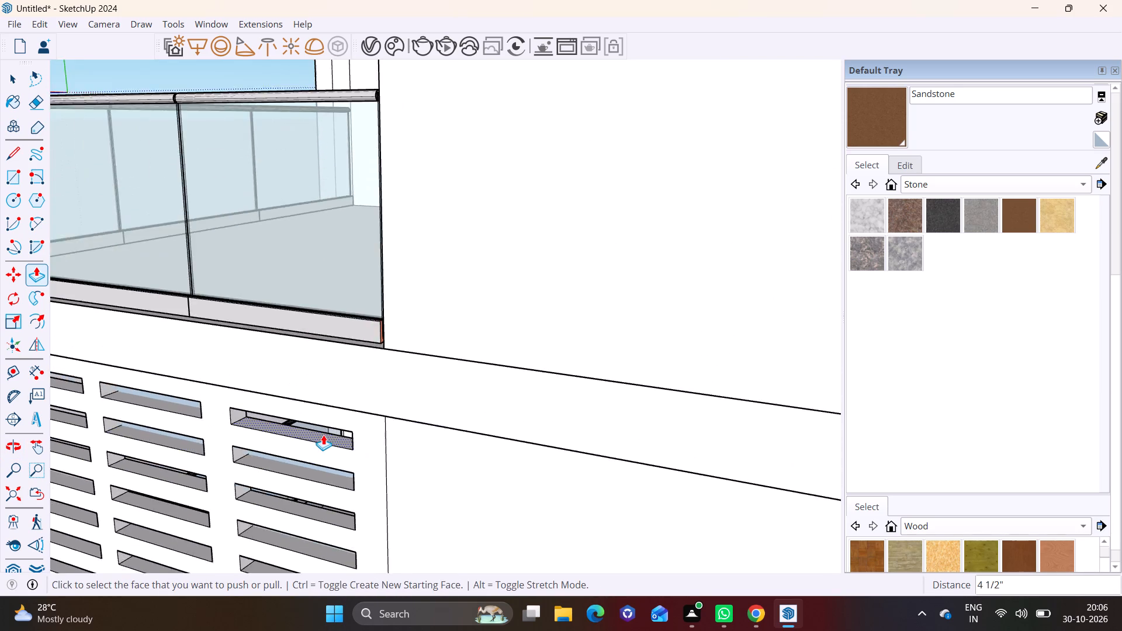
scroll(323, 435, down, 9)
shift+middle_drag(338, 442, 375, 215)
middle_drag(354, 334, 622, 280)
key(space)
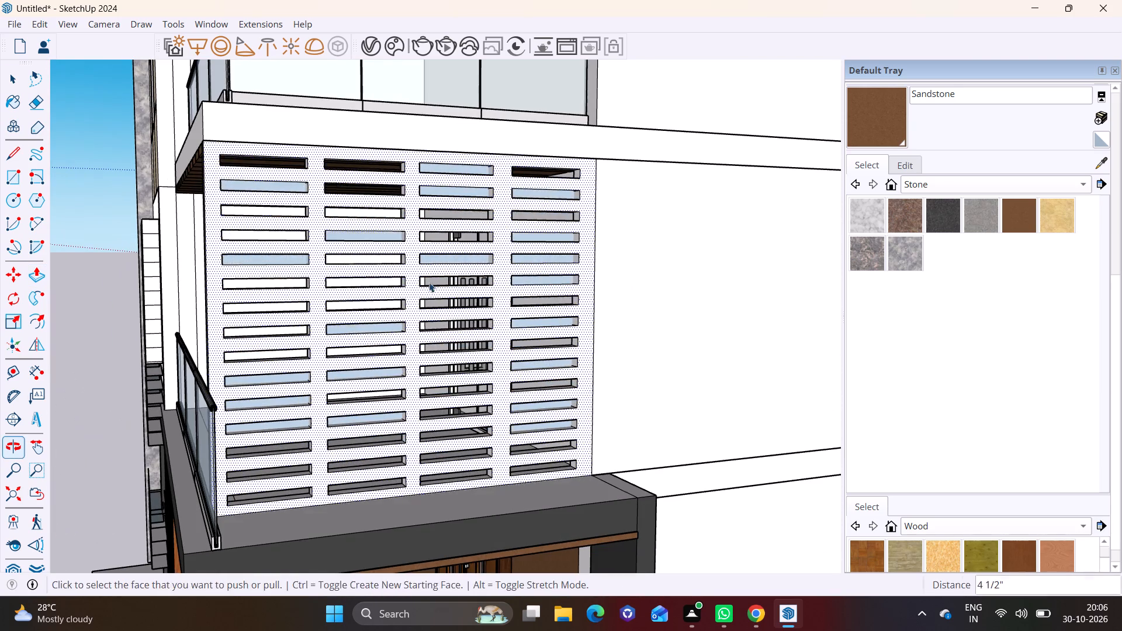
click(854, 108)
scroll(181, 161, up, 6)
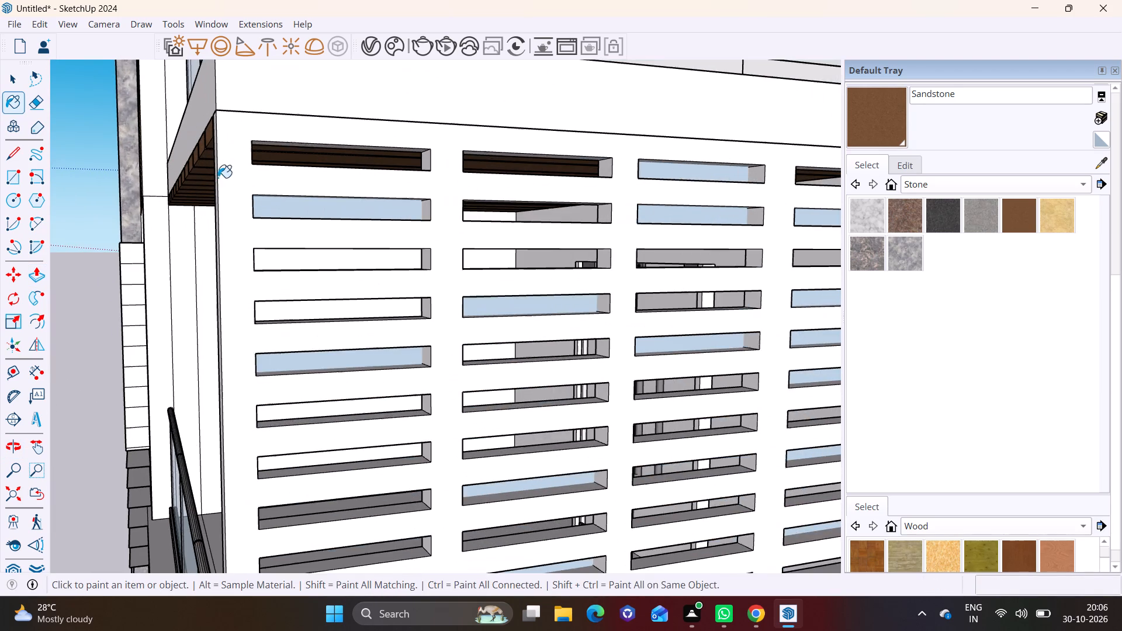
click(240, 155)
scroll(262, 199, down, 3)
middle_drag(277, 200, 608, 258)
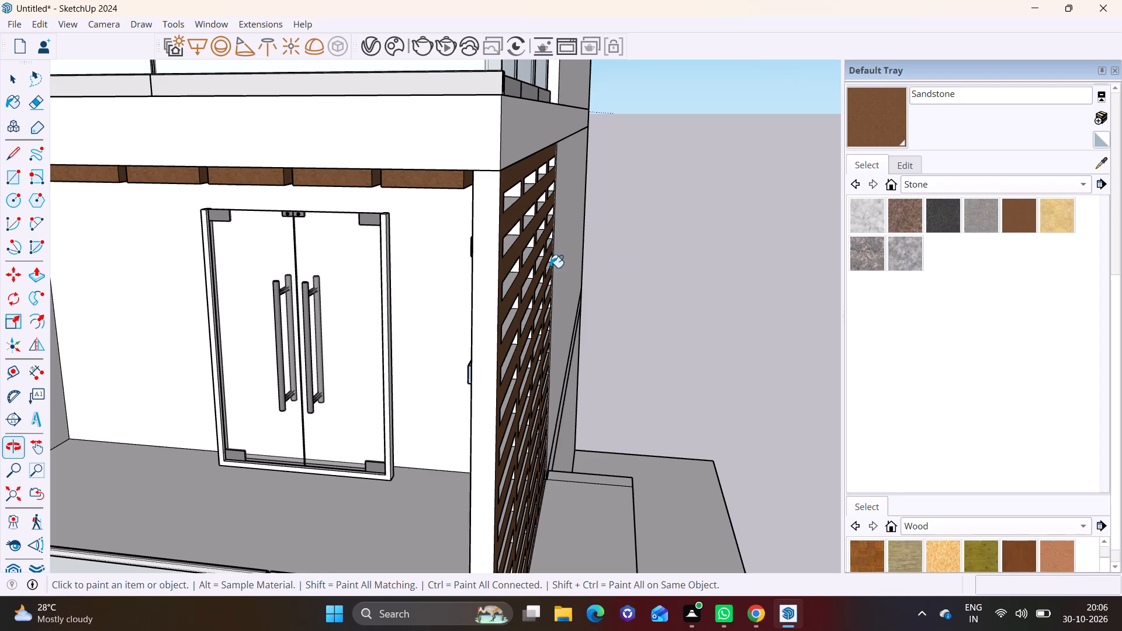
click(477, 236)
Paint the edge-side end faces of the fourth column's top three slots and the bottoms of the second and third with Sandstone.
middle_drag(503, 233, 137, 267)
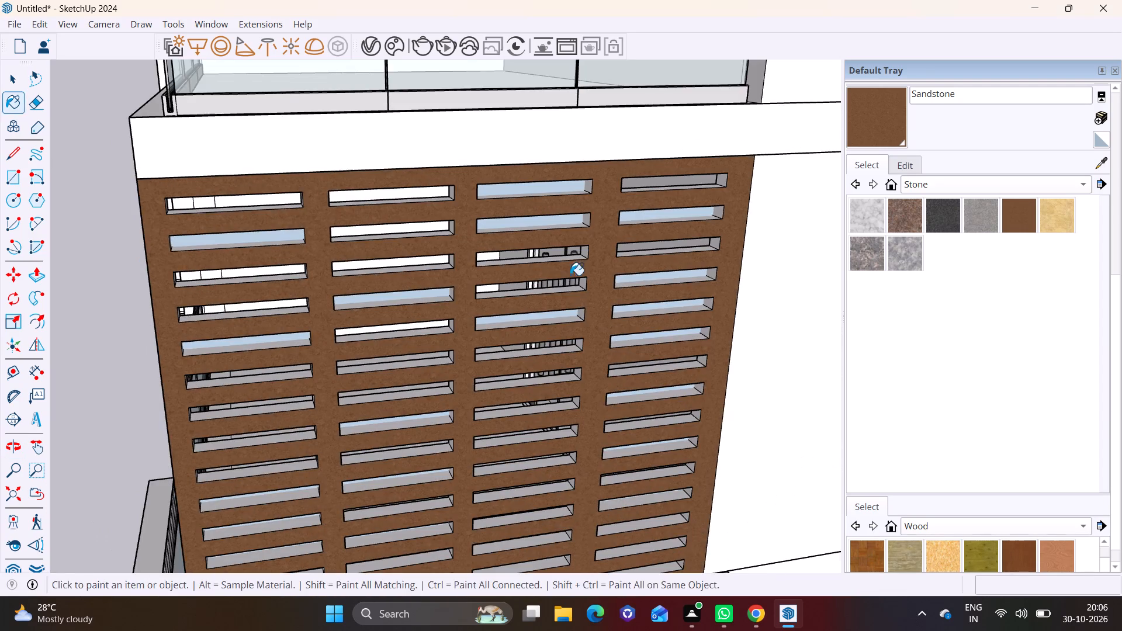
middle_drag(554, 272, 460, 262)
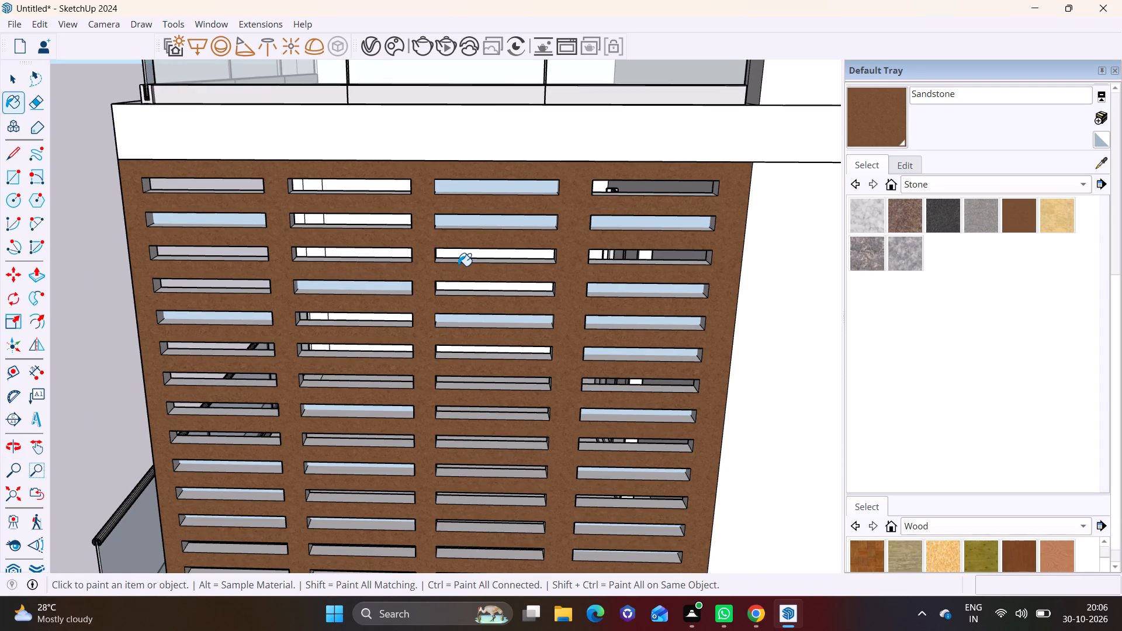
middle_drag(446, 282, 580, 262)
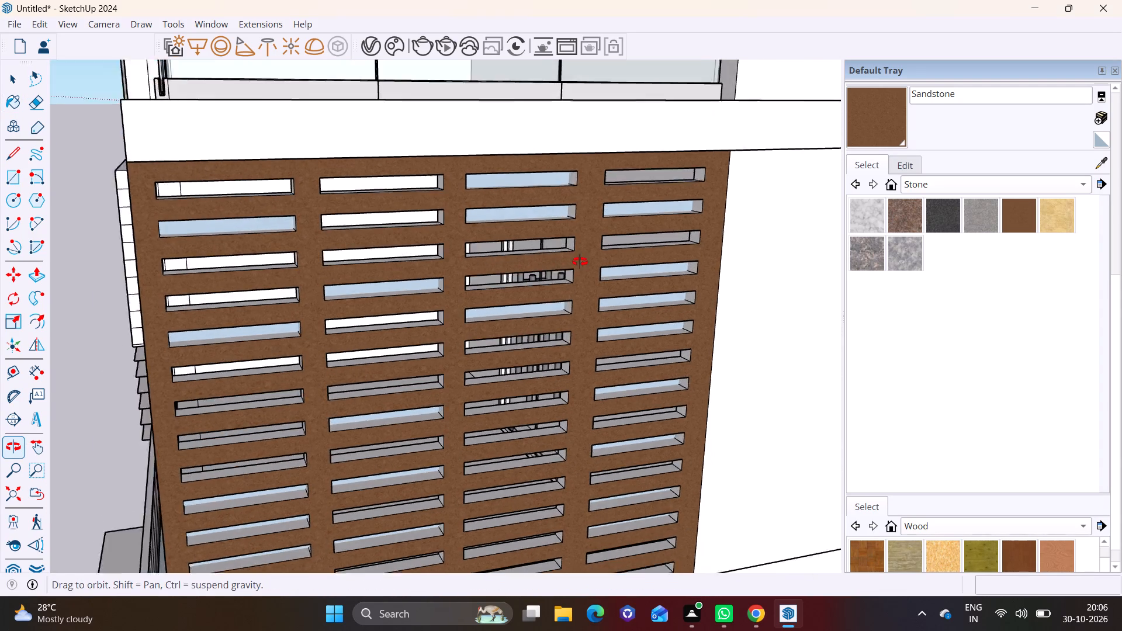
middle_drag(580, 262, 581, 261)
scroll(569, 219, up, 7)
shift+middle_drag(642, 213, 436, 260)
middle_drag(553, 243, 667, 235)
scroll(567, 256, up, 4)
click(583, 286)
click(561, 313)
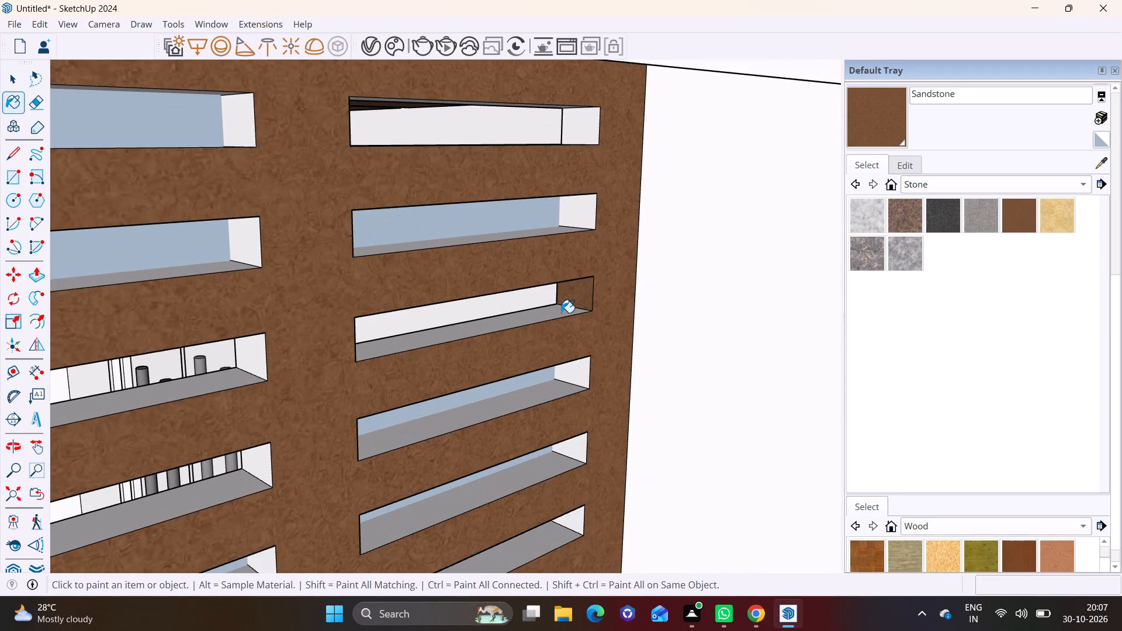
click(545, 233)
click(581, 141)
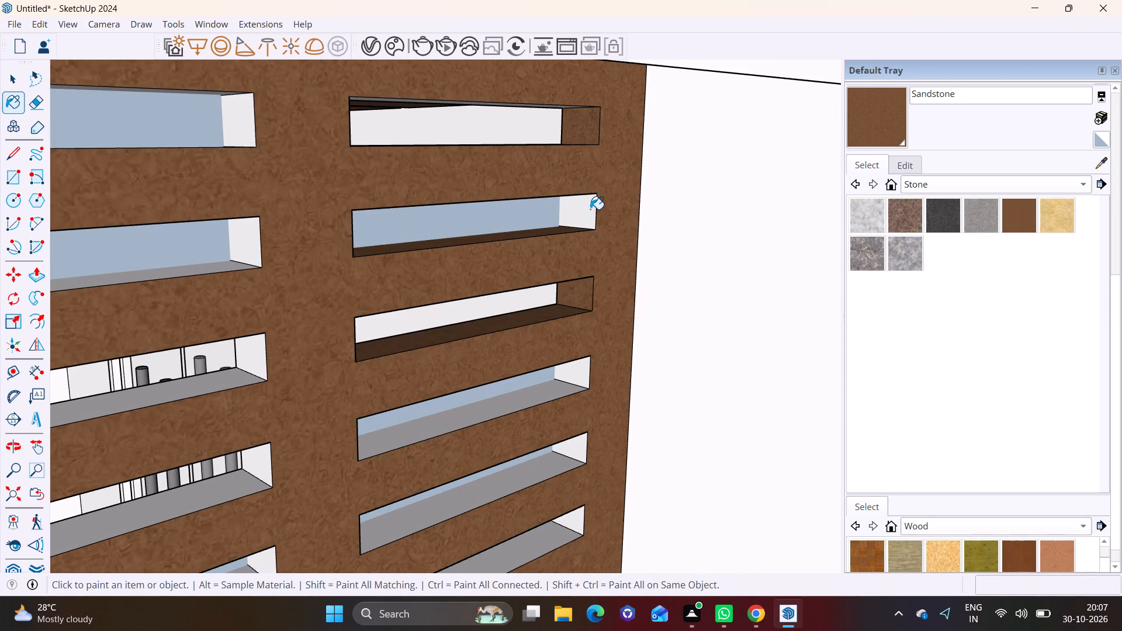
click(590, 209)
Paint the top slot's bottom face and the upper inner faces of the fourth column's top three slots with Sandstone.
middle_drag(559, 247, 509, 300)
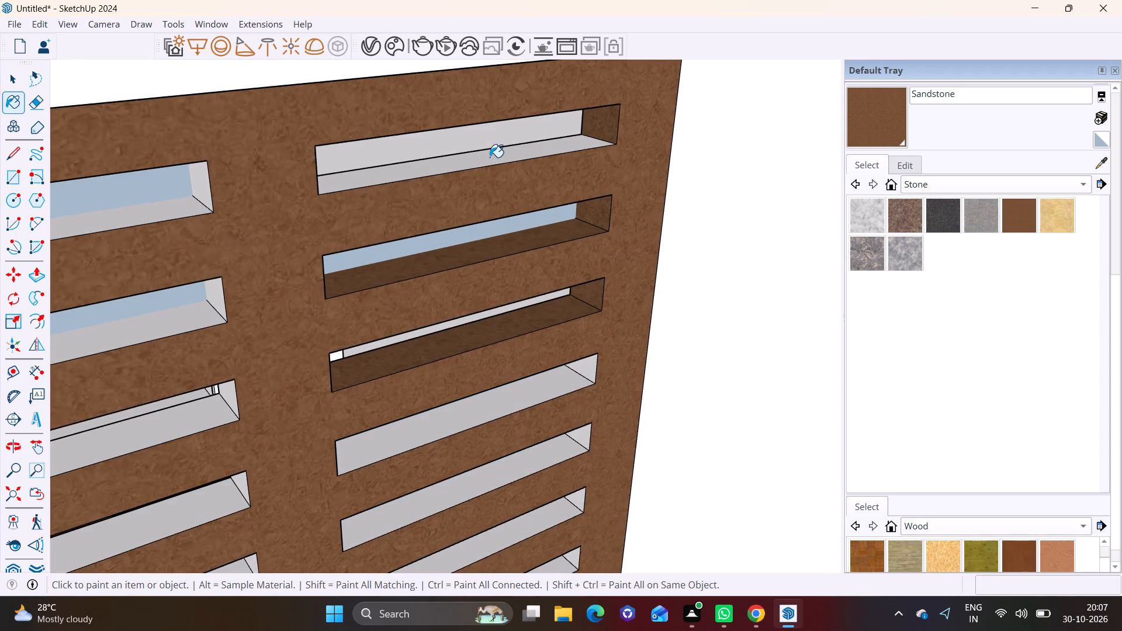
click(492, 158)
middle_drag(506, 176, 441, 49)
click(456, 117)
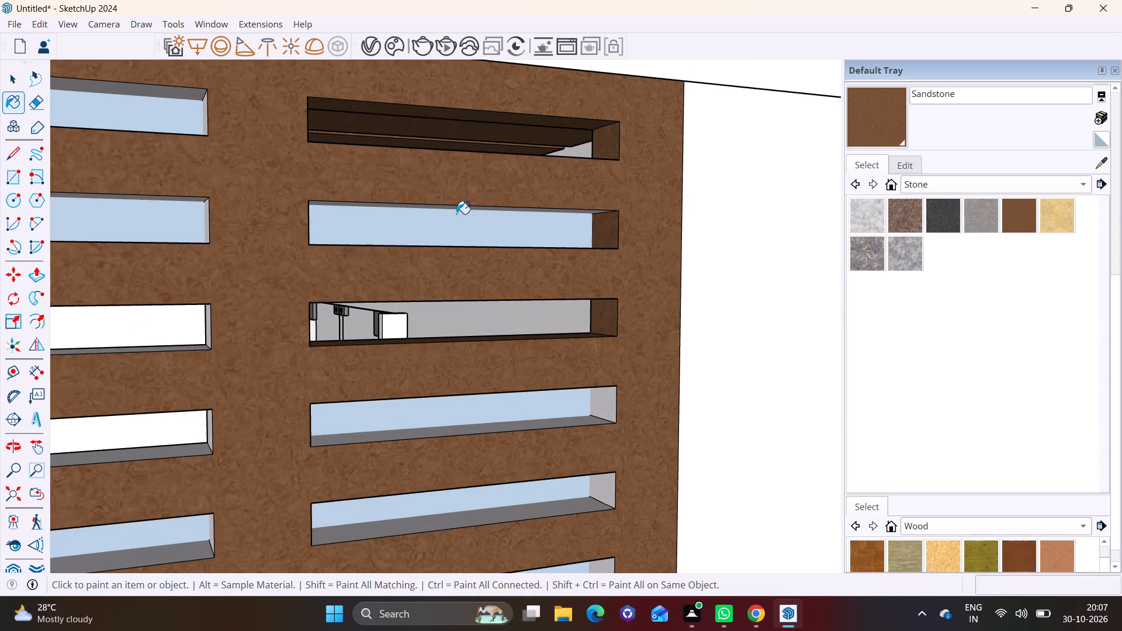
middle_drag(476, 202, 468, 126)
scroll(468, 126, down, 1)
click(496, 202)
middle_drag(518, 252, 516, 189)
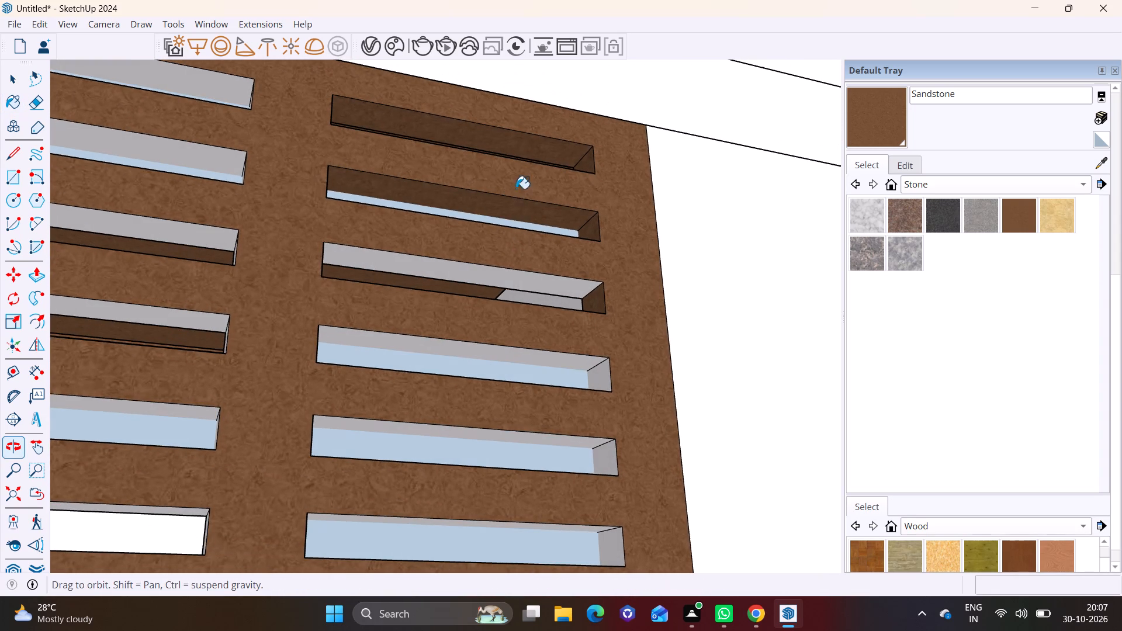
middle_drag(516, 189, 512, 189)
click(489, 265)
click(484, 276)
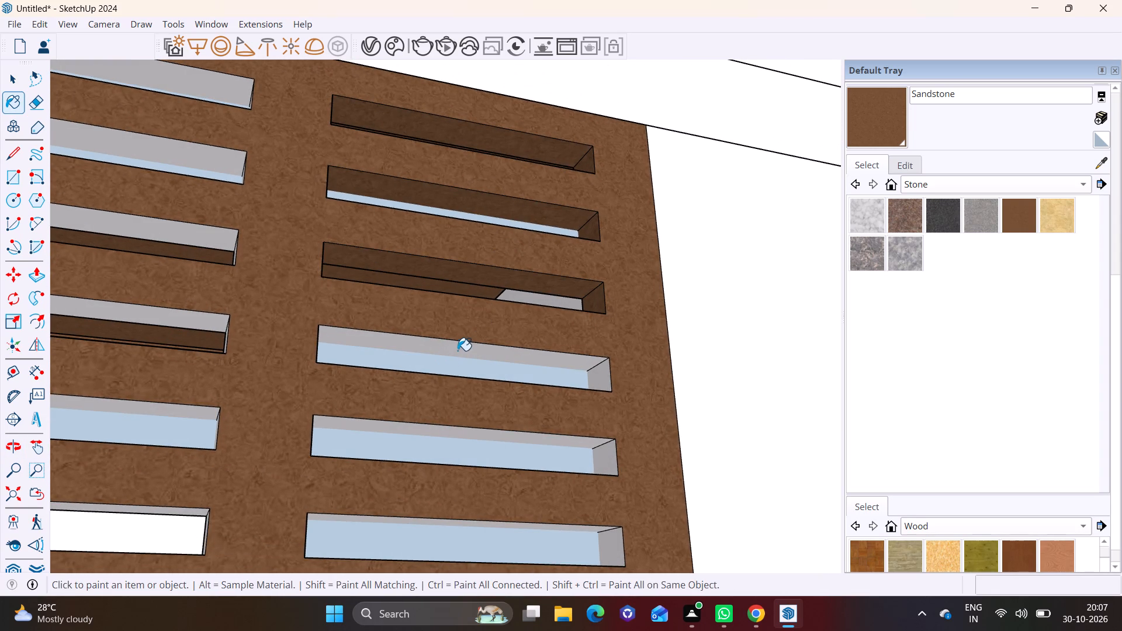
Paint the upper inner faces and edge-side end faces of the fourth column's fourth, fifth and sixth slots with Sandstone.
click(458, 351)
click(604, 376)
click(606, 449)
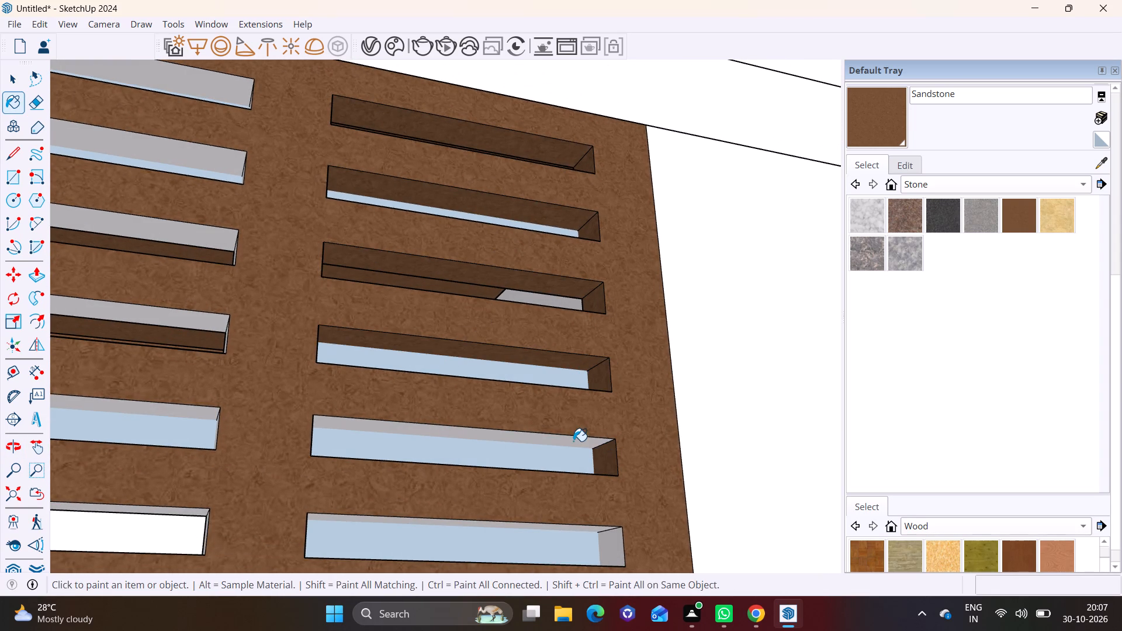
click(573, 442)
click(612, 552)
click(594, 532)
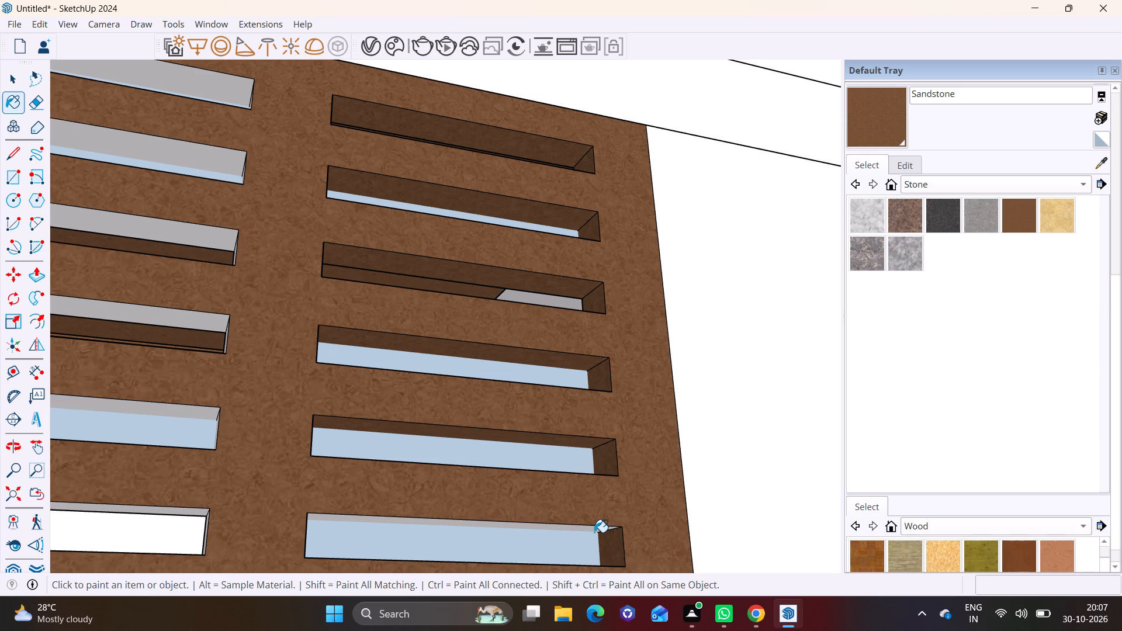
Paint the end faces toward the third column in the fourth column's top five slots with Sandstone.
middle_drag(588, 504, 250, 570)
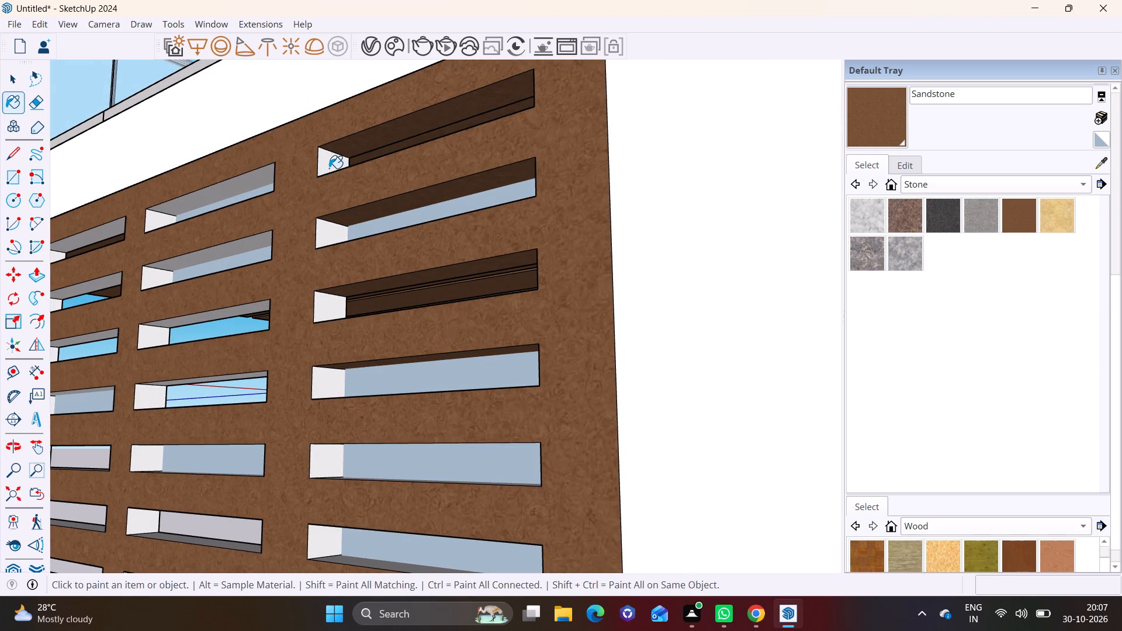
click(329, 168)
click(328, 225)
click(326, 303)
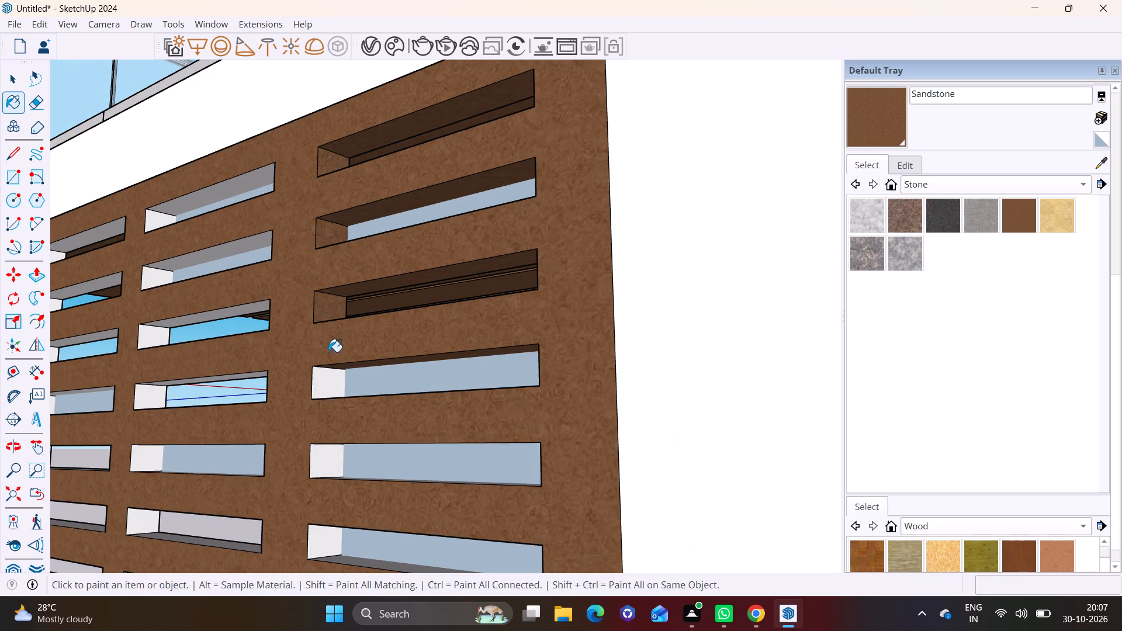
click(332, 372)
click(323, 449)
Paint the bottom faces of the fourth, fifth and sixth slots in the fourth column with Sandstone, undoing any stray fill.
middle_drag(401, 430, 424, 318)
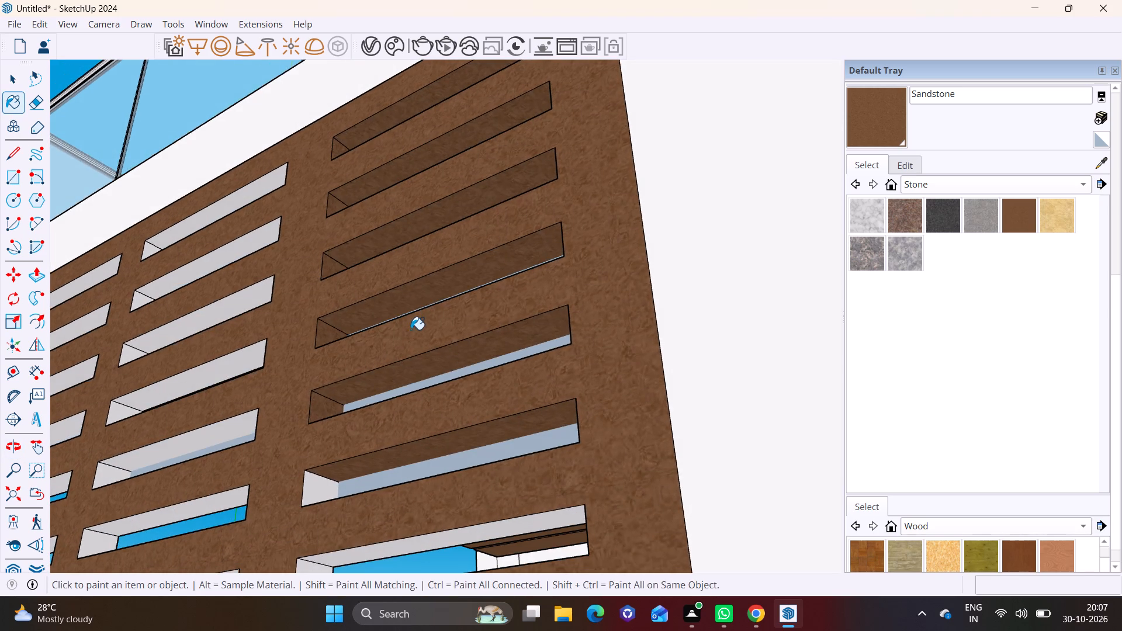
scroll(411, 333, down, 2)
middle_drag(428, 344, 444, 169)
middle_drag(446, 176, 500, 462)
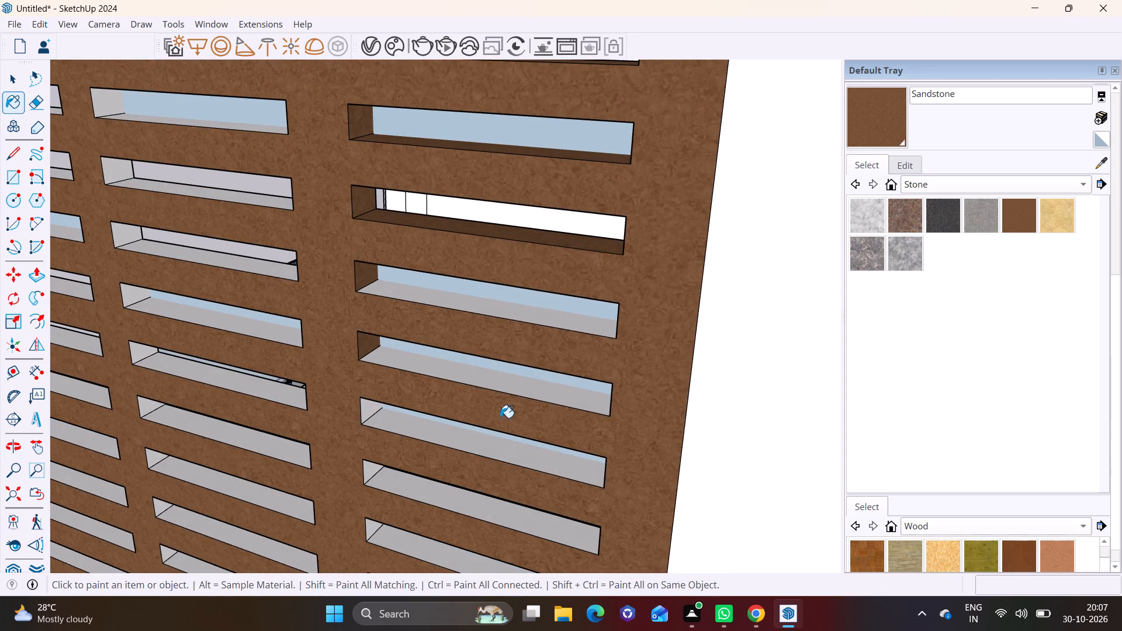
click(493, 311)
click(489, 368)
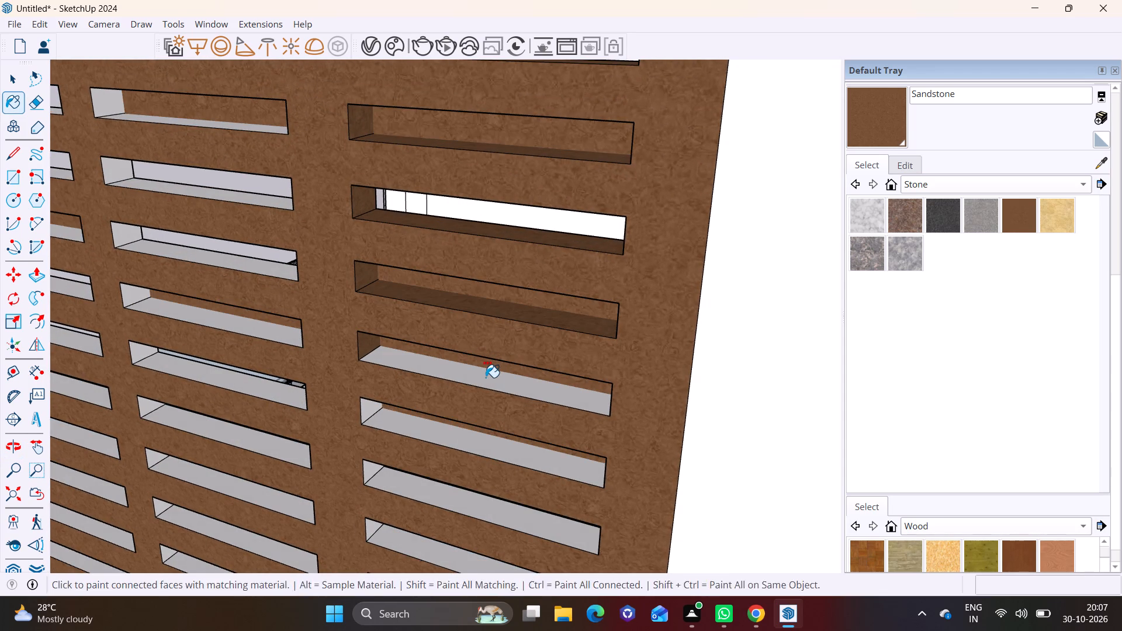
key(ctrl+z)
click(472, 376)
click(461, 442)
Paint the third-column-side end faces of the fourth column's sixth to eighth slots and the bottoms of the seventh and eighth with Sandstone.
shift+middle_drag(461, 442, 459, 270)
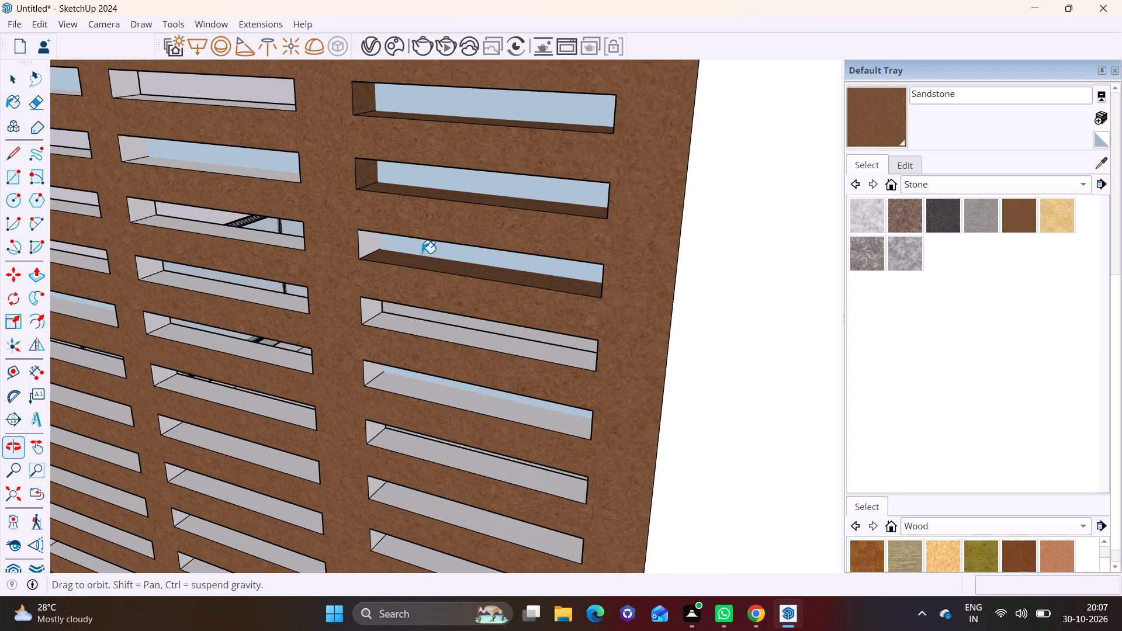
scroll(413, 252, up, 3)
click(348, 235)
click(342, 331)
click(355, 336)
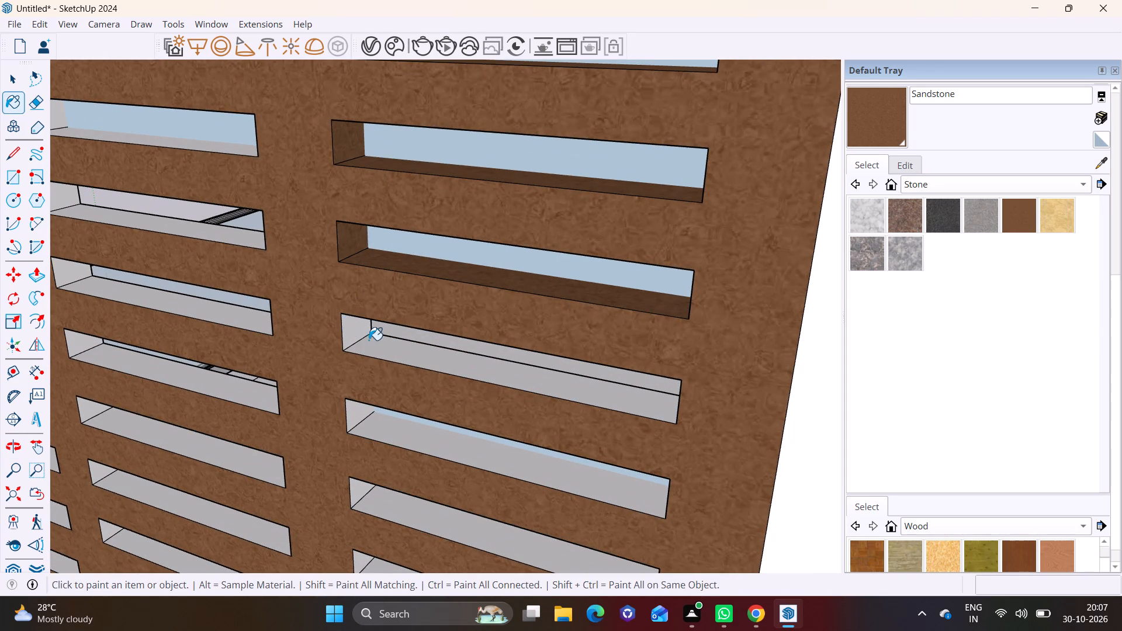
click(385, 351)
click(404, 437)
click(364, 410)
Paint the edge-side end faces of the fourth column's seventh to ninth slots and the ninth slot's bottom with Sandstone.
middle_drag(387, 403, 396, 293)
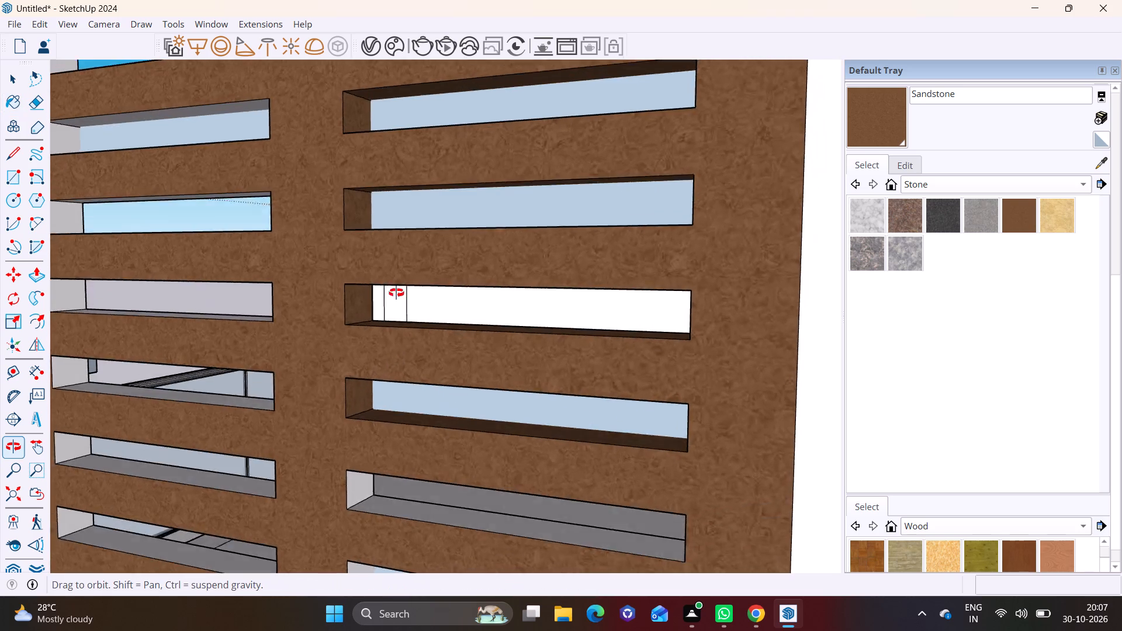
middle_drag(396, 293, 740, 292)
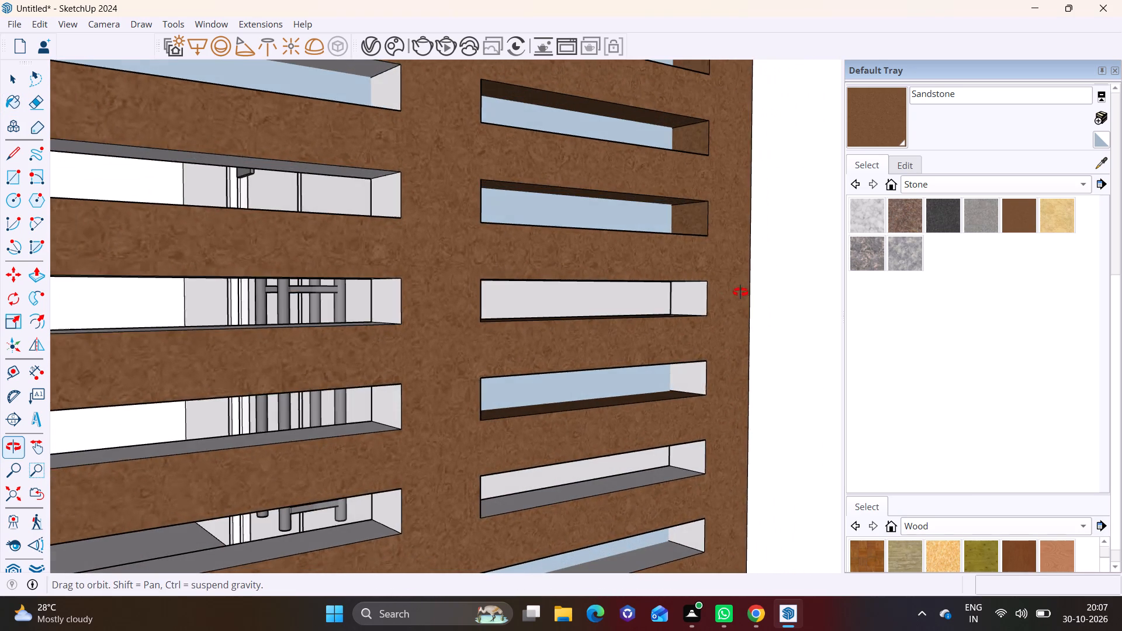
middle_drag(740, 292, 743, 292)
click(699, 304)
click(694, 375)
click(691, 455)
middle_drag(686, 457, 669, 454)
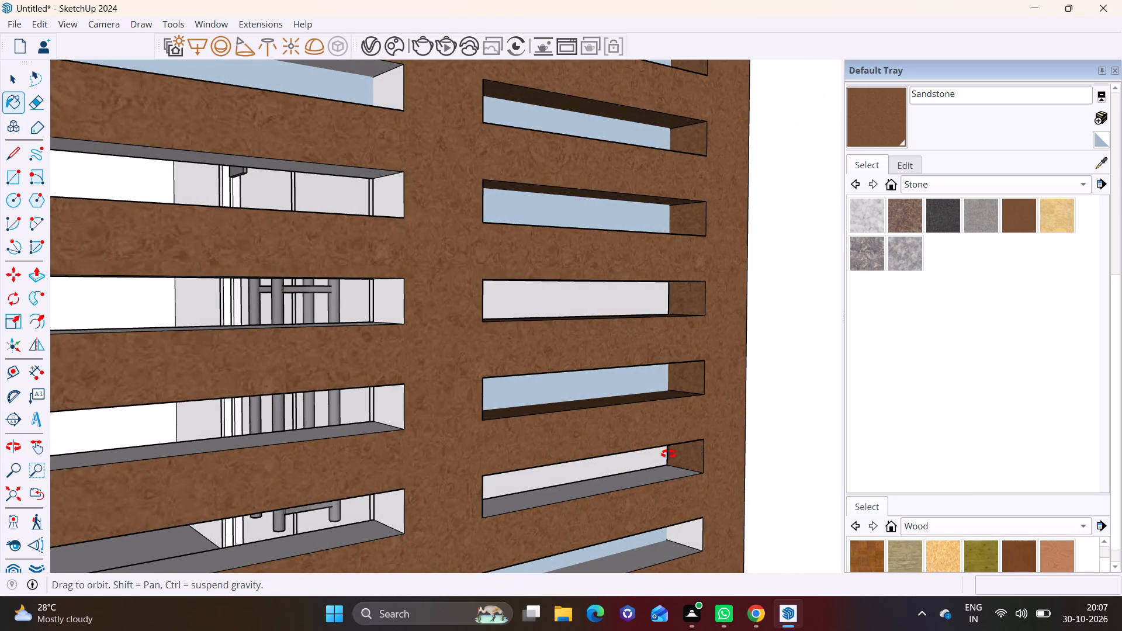
middle_drag(669, 454, 631, 362)
click(601, 394)
Paint the upper inner faces of the seventh to tenth slots in the fourth column with Sandstone.
middle_drag(598, 388, 581, 258)
click(579, 217)
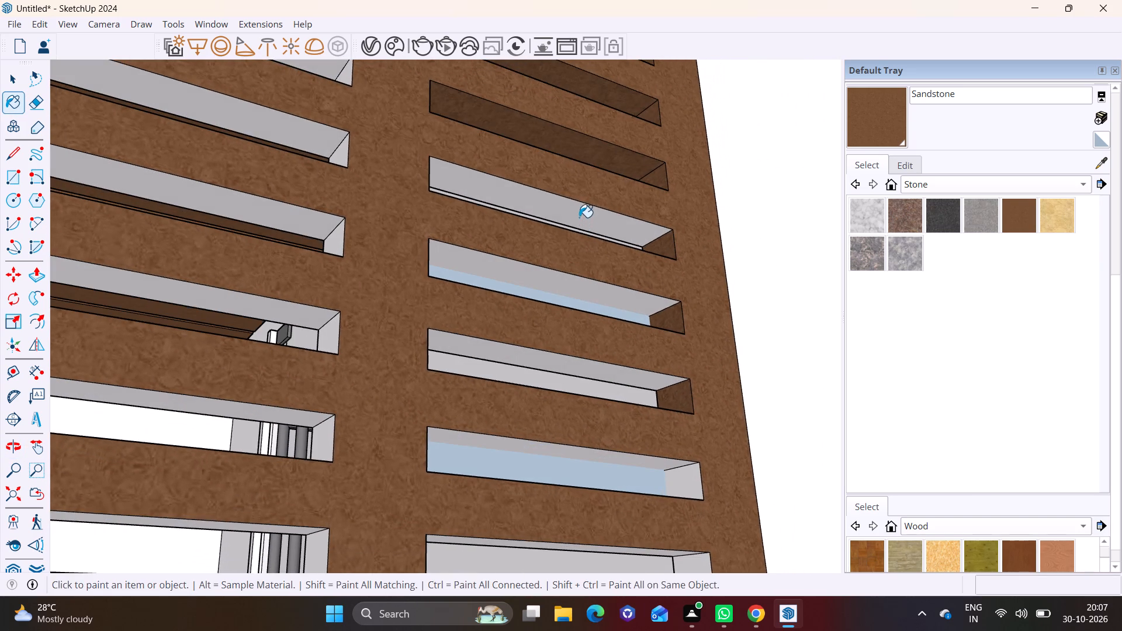
click(566, 290)
click(552, 362)
shift+middle_drag(552, 362, 553, 199)
click(563, 285)
Paint the edge-side end faces of the fourth column's tenth to twelfth slots and the upper inner faces of the eleventh and twelfth with Sandstone.
click(695, 324)
click(692, 401)
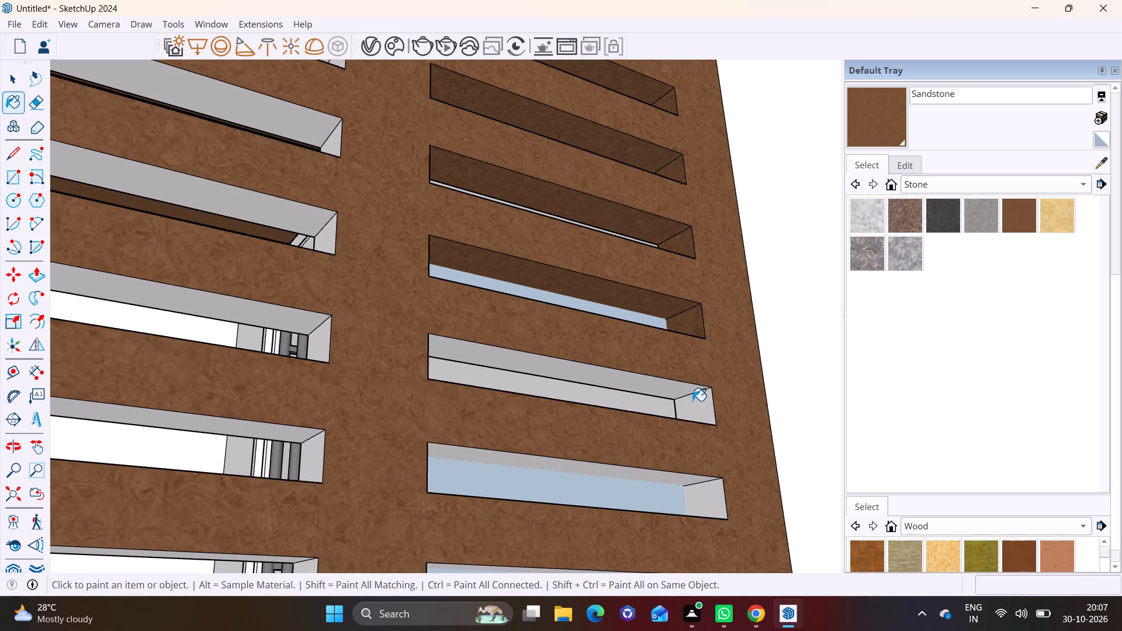
click(663, 388)
click(698, 498)
click(683, 478)
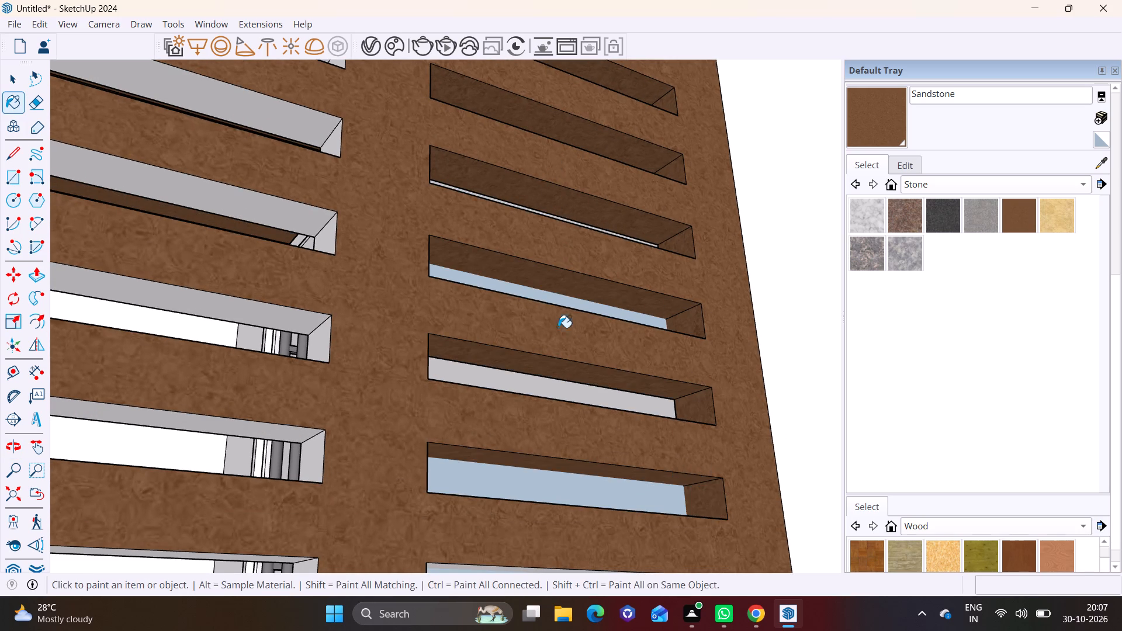
Paint the third-column-side end faces of the fourth column's ninth to eleventh slots and the bottoms of the tenth and eleventh with Sandstone.
middle_drag(557, 328, 303, 507)
middle_drag(423, 311, 343, 344)
click(366, 209)
click(368, 305)
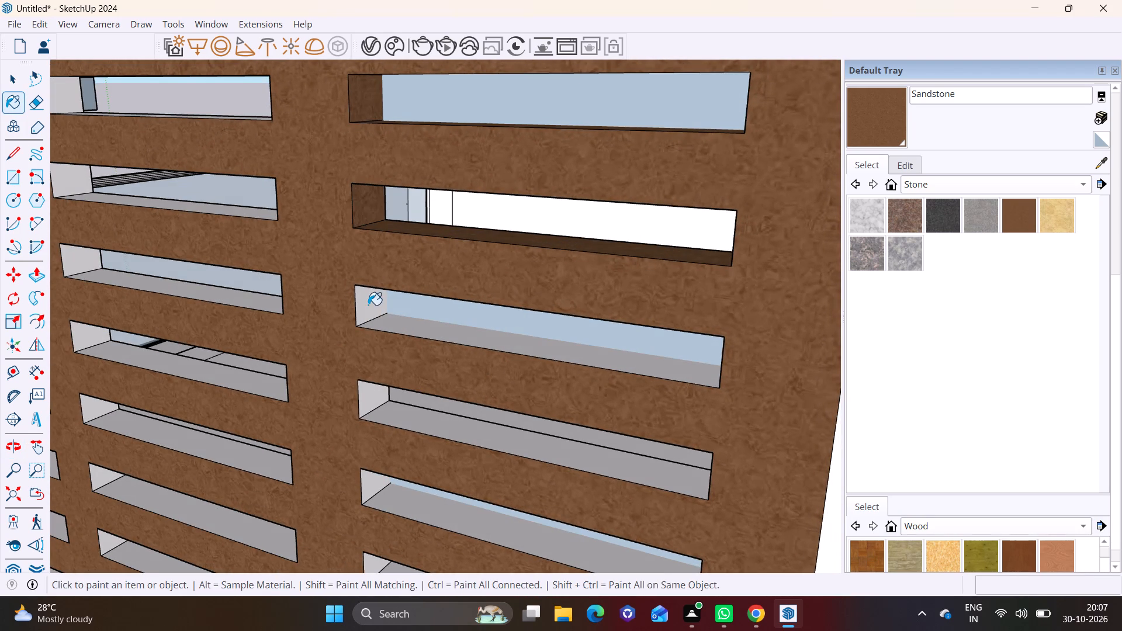
click(423, 330)
click(376, 393)
click(411, 416)
Paint the third-column-side end faces and bottoms of the fourth column's twelfth to fifteenth slots with Sandstone.
shift+middle_drag(456, 433, 445, 397)
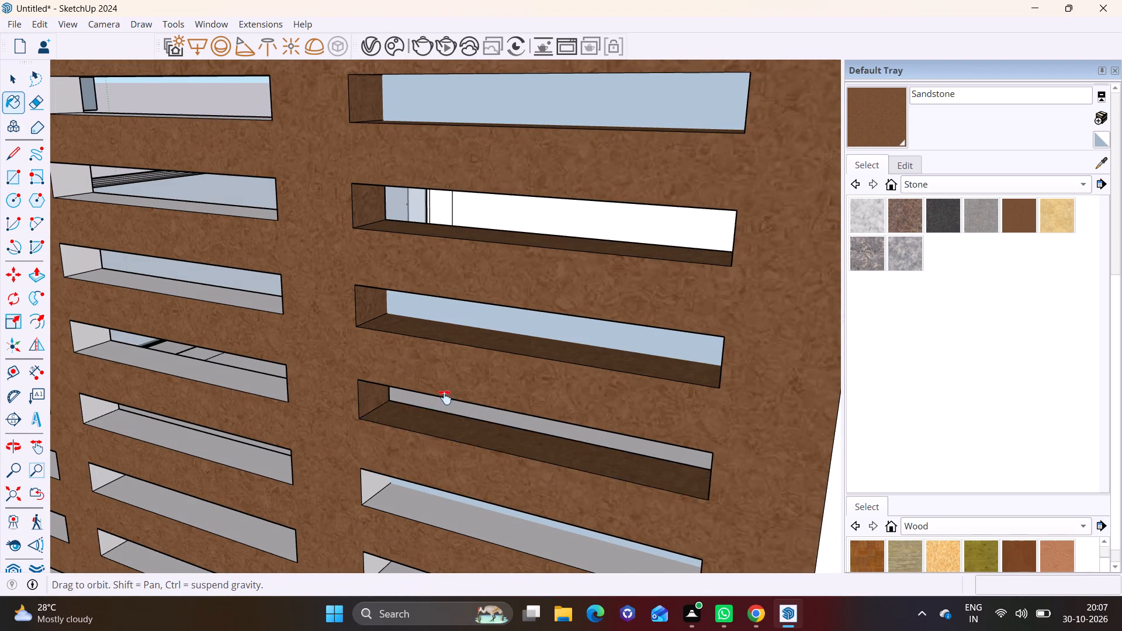
shift+middle_drag(445, 397, 448, 220)
click(367, 281)
click(395, 307)
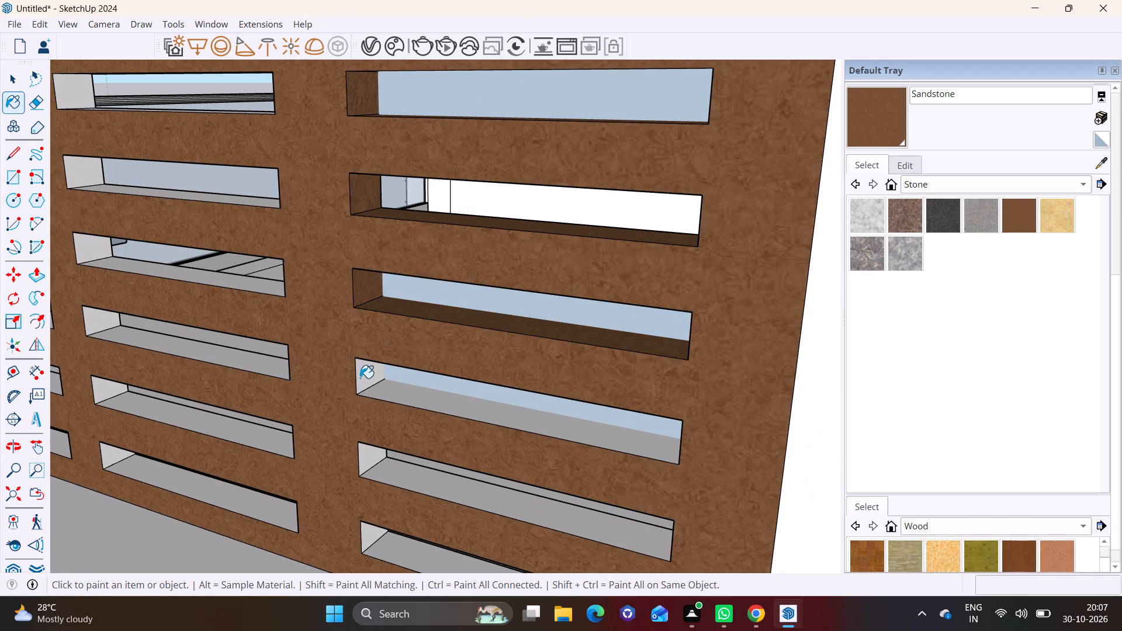
click(368, 376)
click(403, 406)
click(461, 413)
shift+middle_drag(463, 413, 460, 256)
shift+scroll(463, 413, up, 1)
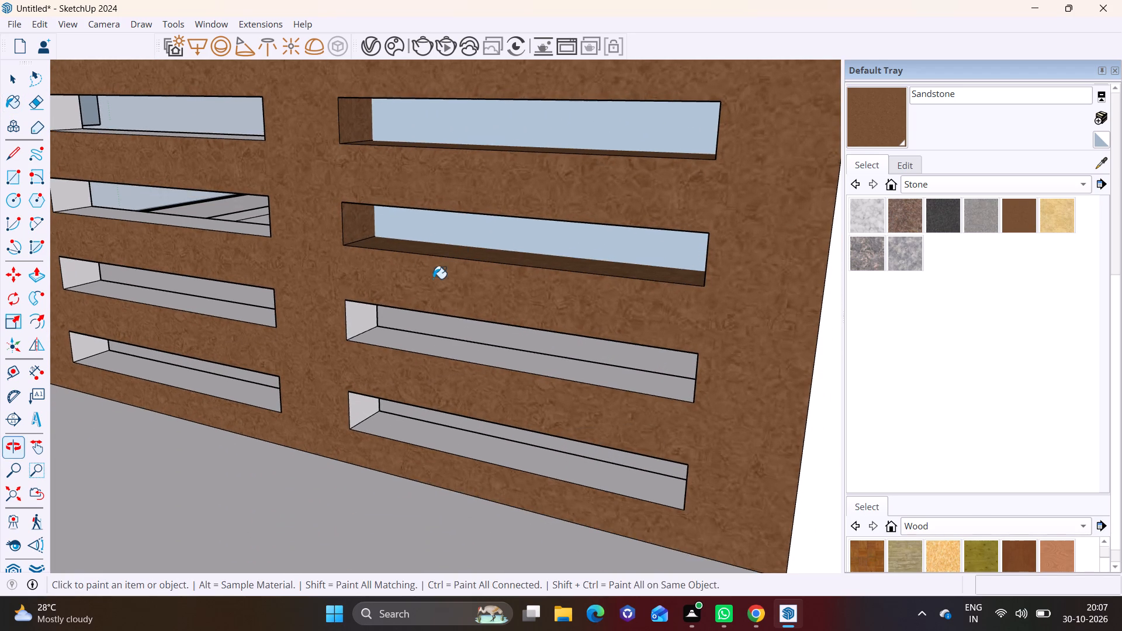
click(373, 310)
click(392, 341)
click(364, 400)
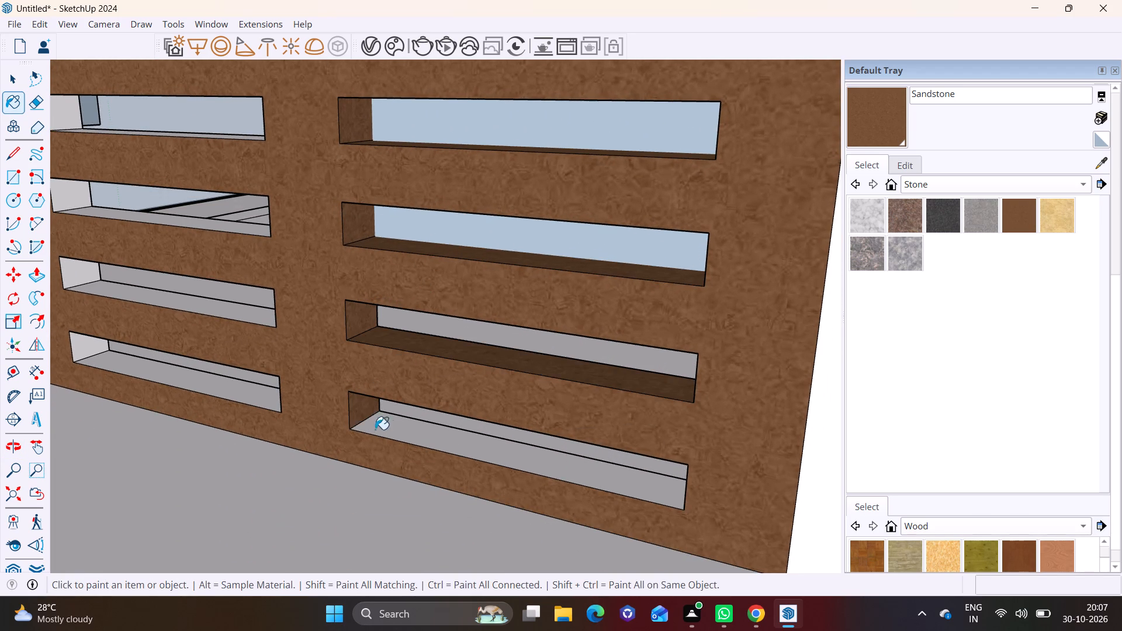
drag(383, 435, 388, 434)
Paint the upper inner faces of the fourth column's lowest three slots with Sandstone.
middle_drag(456, 412, 503, 217)
middle_drag(508, 223, 534, 285)
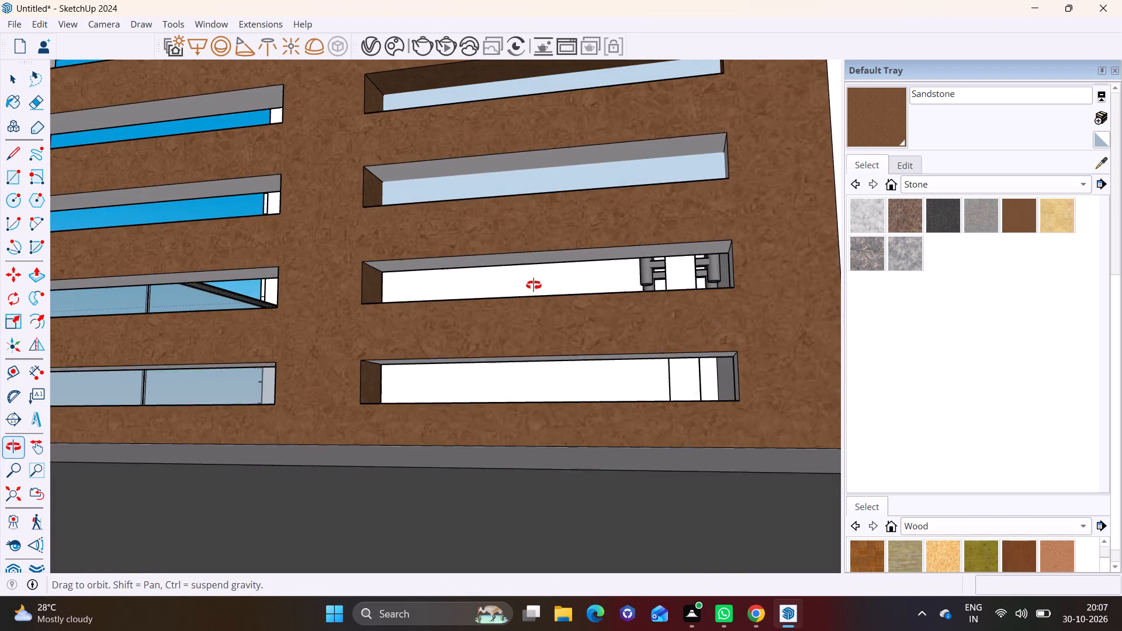
middle_drag(534, 285, 534, 286)
click(545, 159)
click(539, 259)
middle_drag(546, 299, 562, 272)
scroll(578, 320, up, 3)
click(557, 363)
Paint the edge-side end faces of the fourth column's lowest three slots with Sandstone.
middle_drag(580, 351, 725, 379)
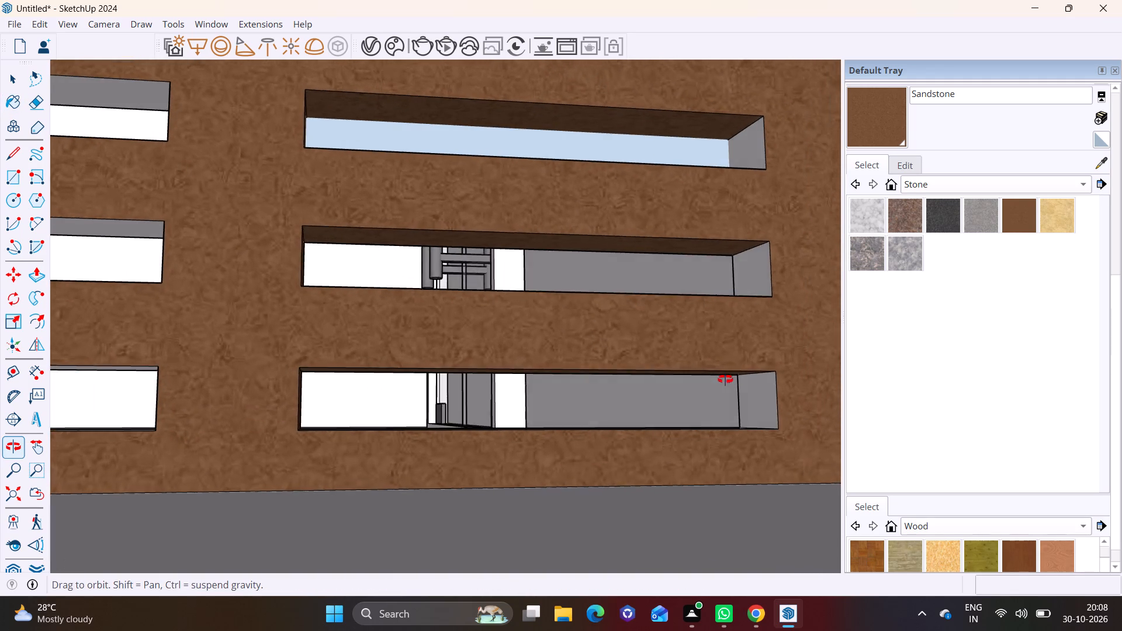
middle_drag(725, 379, 726, 379)
drag(743, 384, 748, 378)
click(752, 278)
click(745, 168)
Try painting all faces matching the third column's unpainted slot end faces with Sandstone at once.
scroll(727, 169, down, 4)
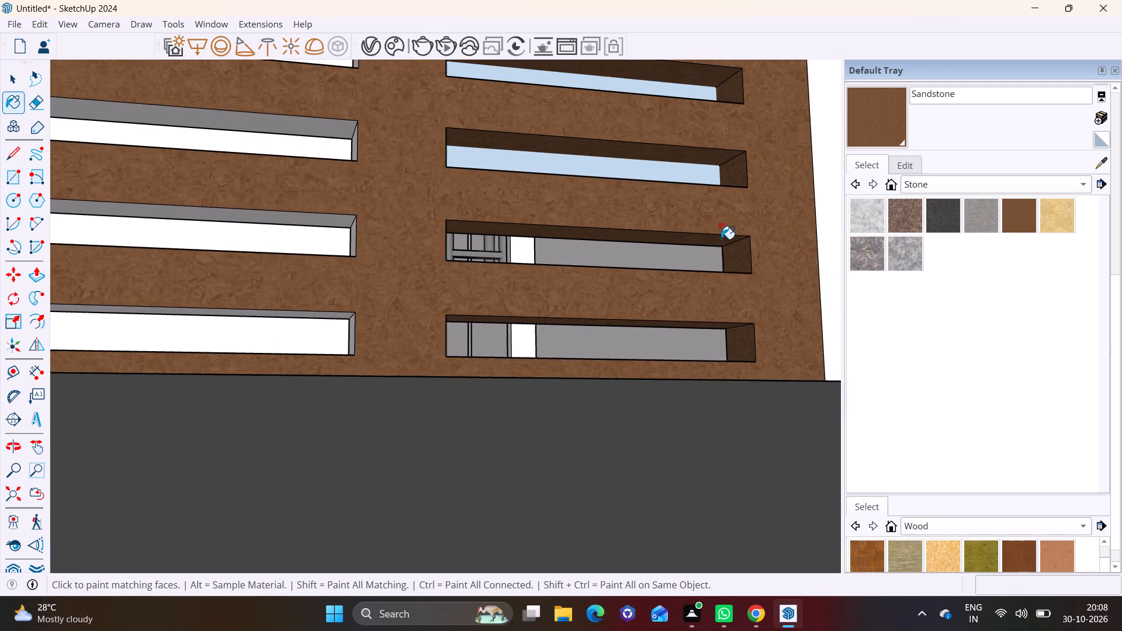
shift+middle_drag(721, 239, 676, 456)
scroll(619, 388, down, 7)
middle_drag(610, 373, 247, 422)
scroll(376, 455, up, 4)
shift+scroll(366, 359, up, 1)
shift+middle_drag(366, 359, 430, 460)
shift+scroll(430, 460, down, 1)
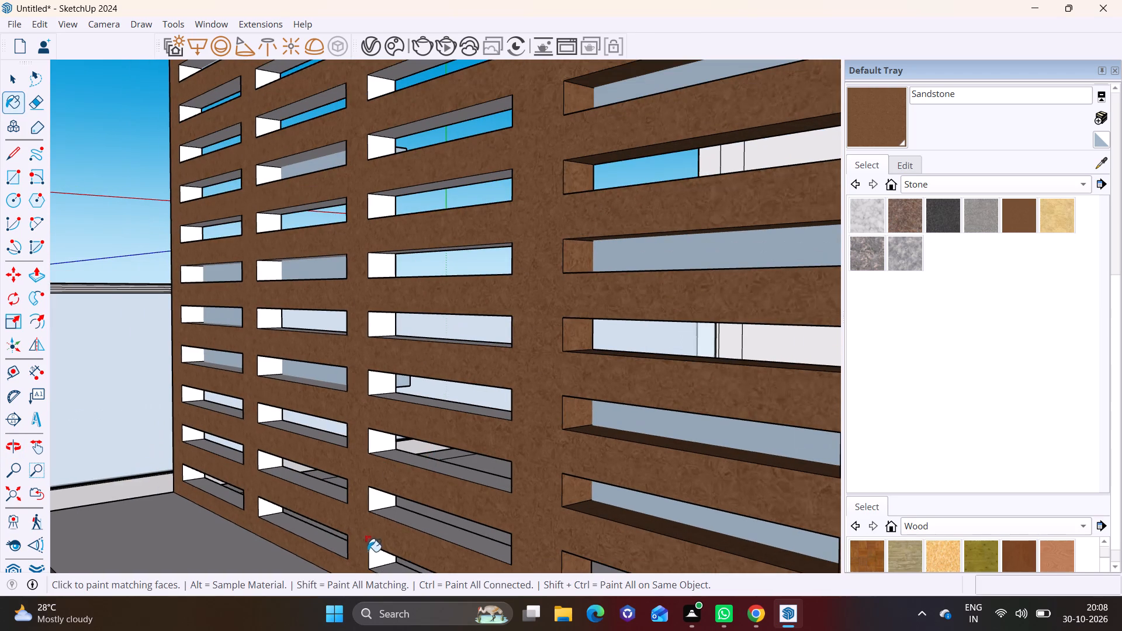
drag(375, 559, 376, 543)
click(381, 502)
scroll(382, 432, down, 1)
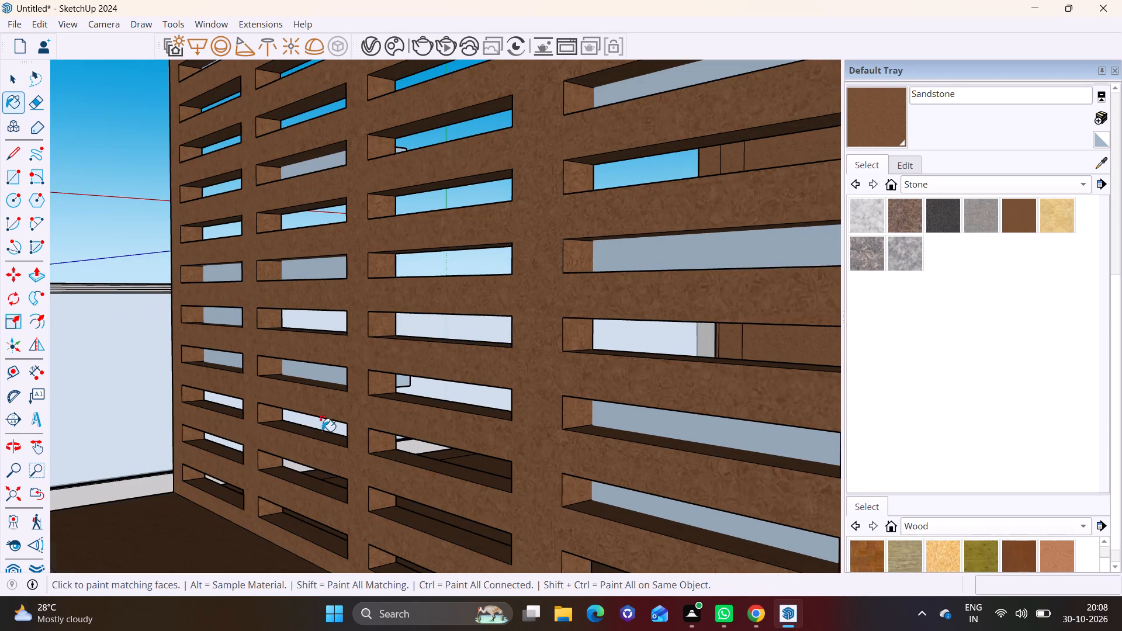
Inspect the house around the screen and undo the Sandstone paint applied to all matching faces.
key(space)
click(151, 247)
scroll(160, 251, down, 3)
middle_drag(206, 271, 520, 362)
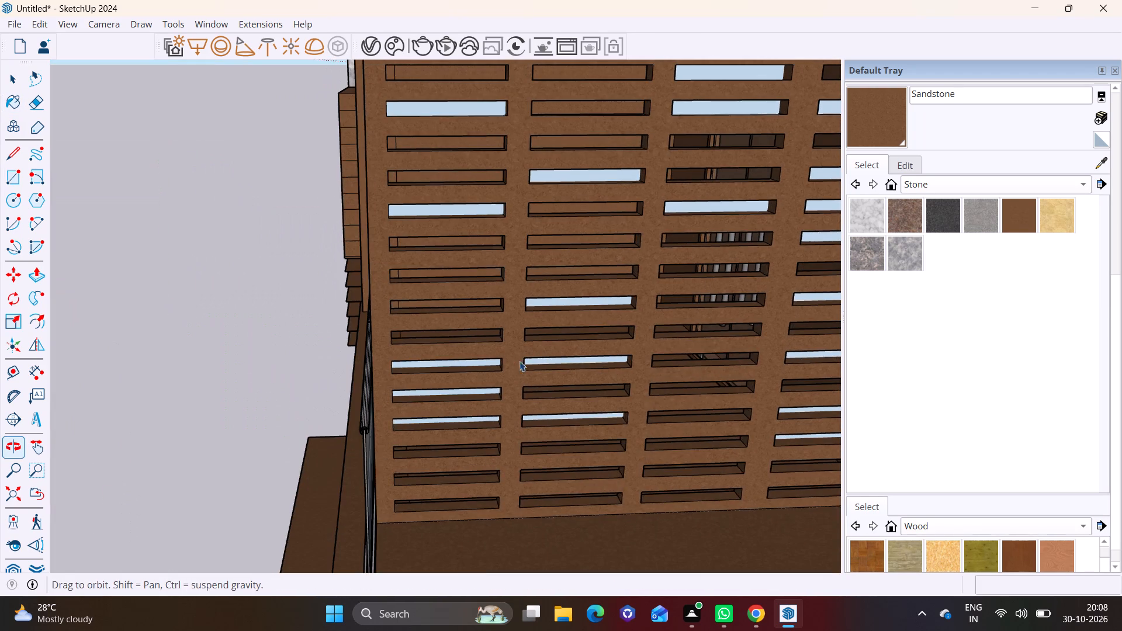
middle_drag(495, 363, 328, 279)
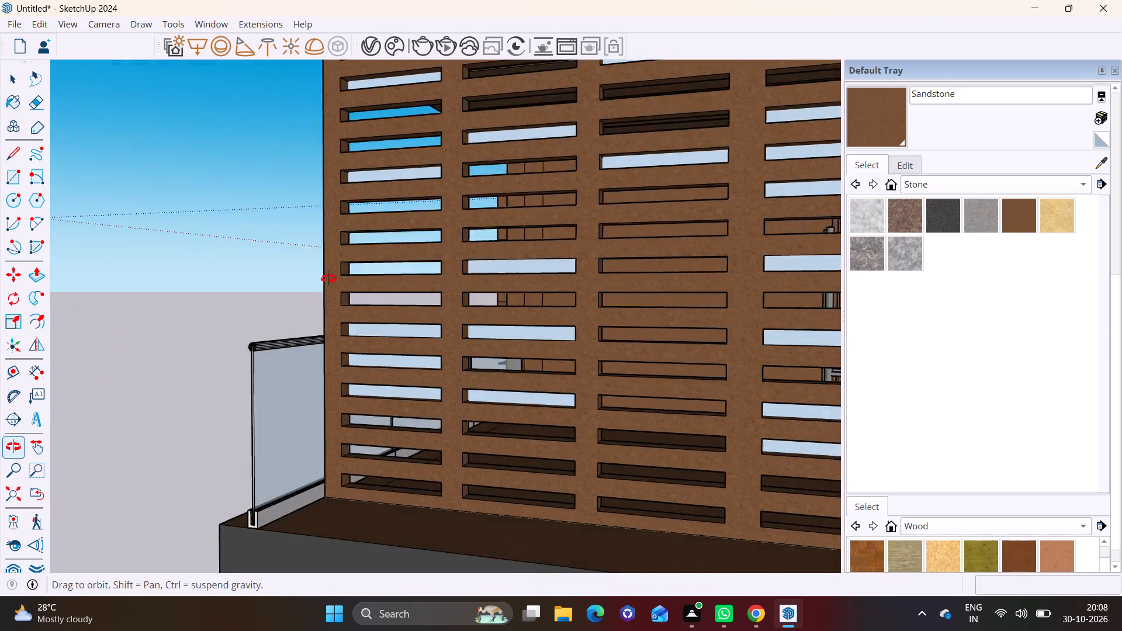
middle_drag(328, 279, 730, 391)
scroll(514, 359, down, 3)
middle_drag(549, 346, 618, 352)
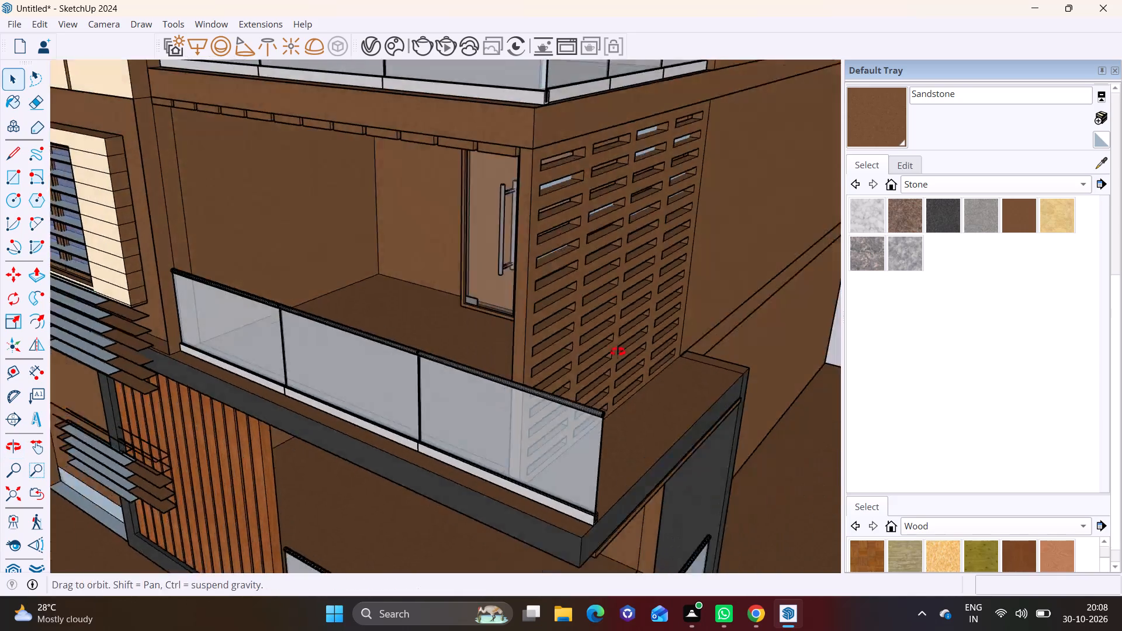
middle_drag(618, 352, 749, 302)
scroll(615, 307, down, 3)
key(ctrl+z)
Paint the edge-side end faces of the first column's fifth to eighth slots and the bottoms of the sixth and seventh with Sandstone.
middle_drag(605, 306, 302, 279)
scroll(493, 283, up, 6)
middle_drag(531, 294, 255, 350)
scroll(255, 350, up, 3)
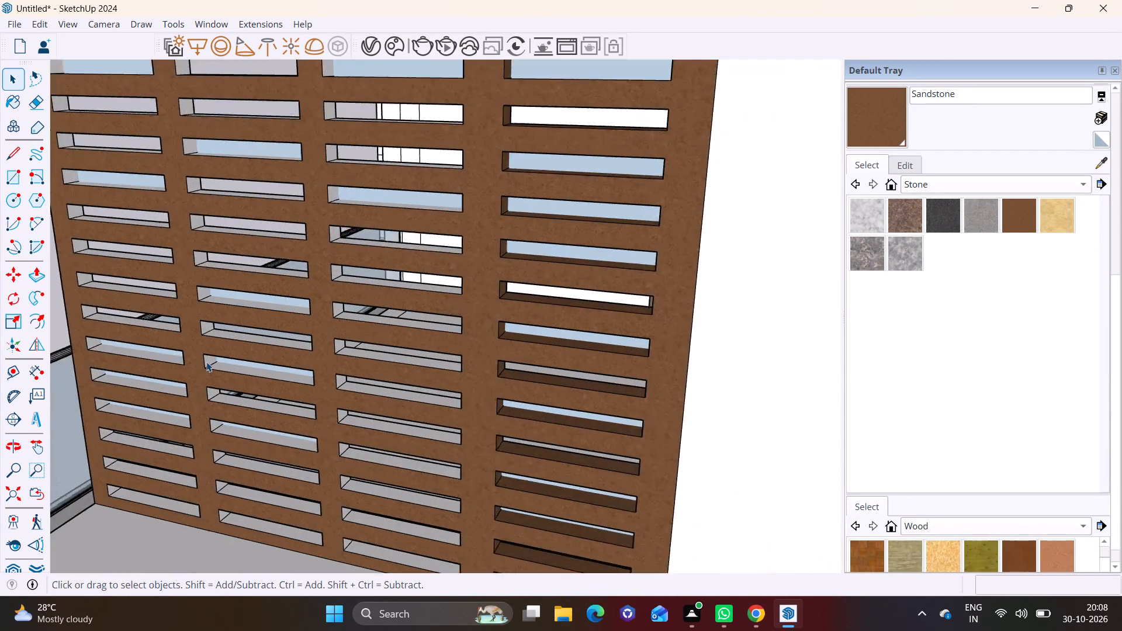
scroll(206, 362, up, 1)
shift+middle_drag(151, 311, 332, 333)
scroll(474, 406, up, 1)
middle_drag(474, 406, 360, 382)
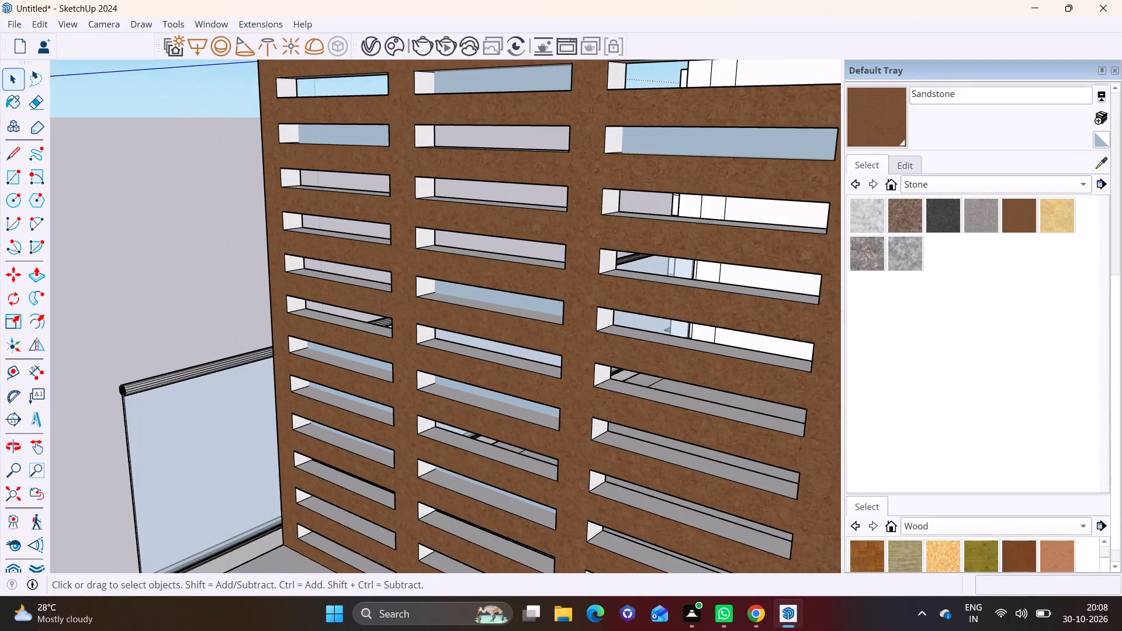
click(891, 122)
scroll(276, 158, up, 5)
click(292, 125)
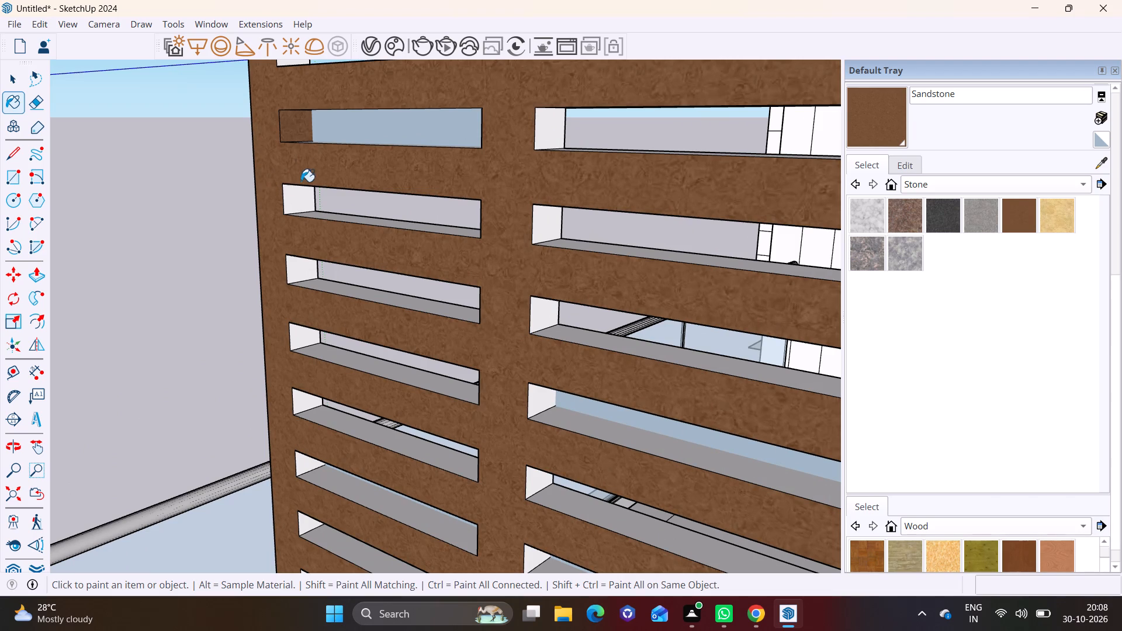
click(296, 195)
click(294, 264)
click(329, 285)
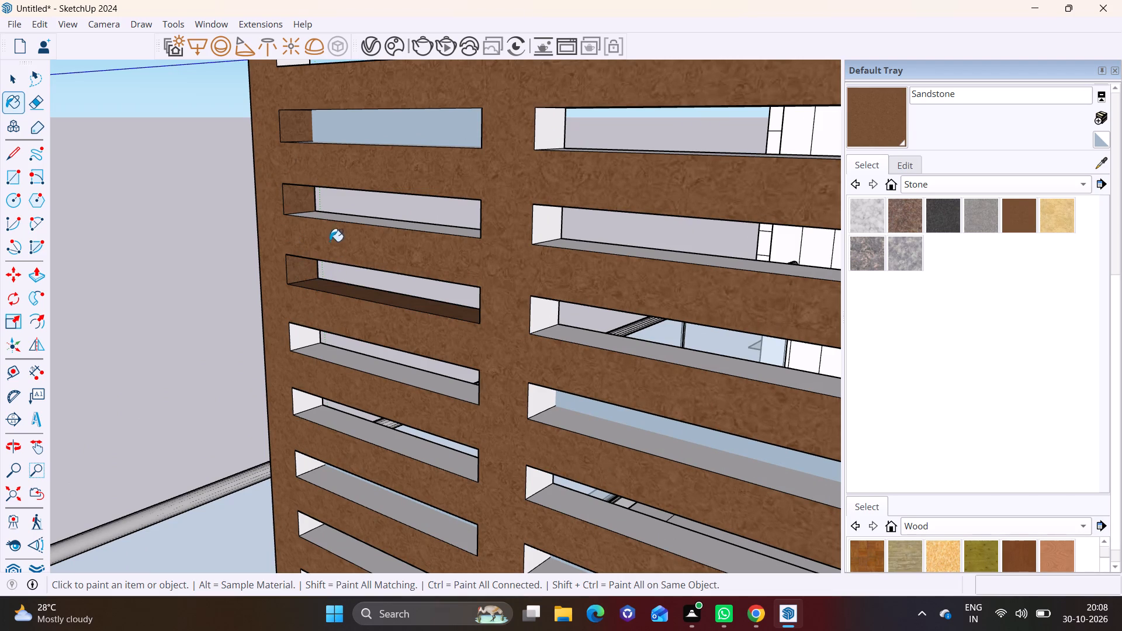
click(340, 215)
click(296, 338)
Paint the edge-side end faces of the first column's ninth to twelfth slots with Sandstone.
middle_drag(324, 348, 344, 207)
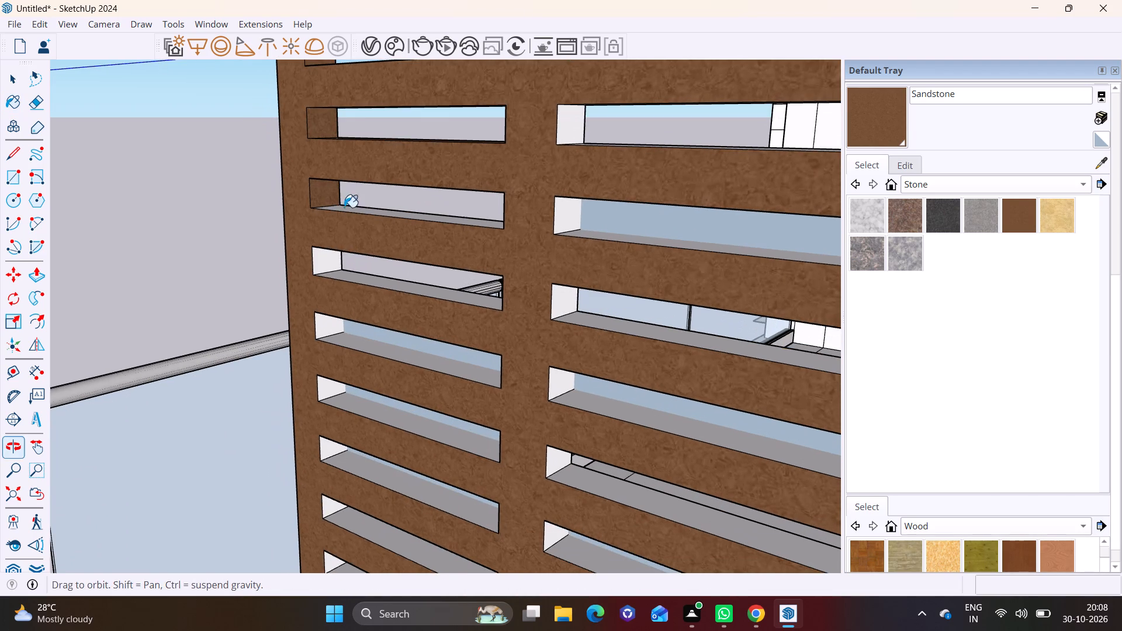
click(325, 260)
click(328, 325)
middle_drag(328, 325, 315, 181)
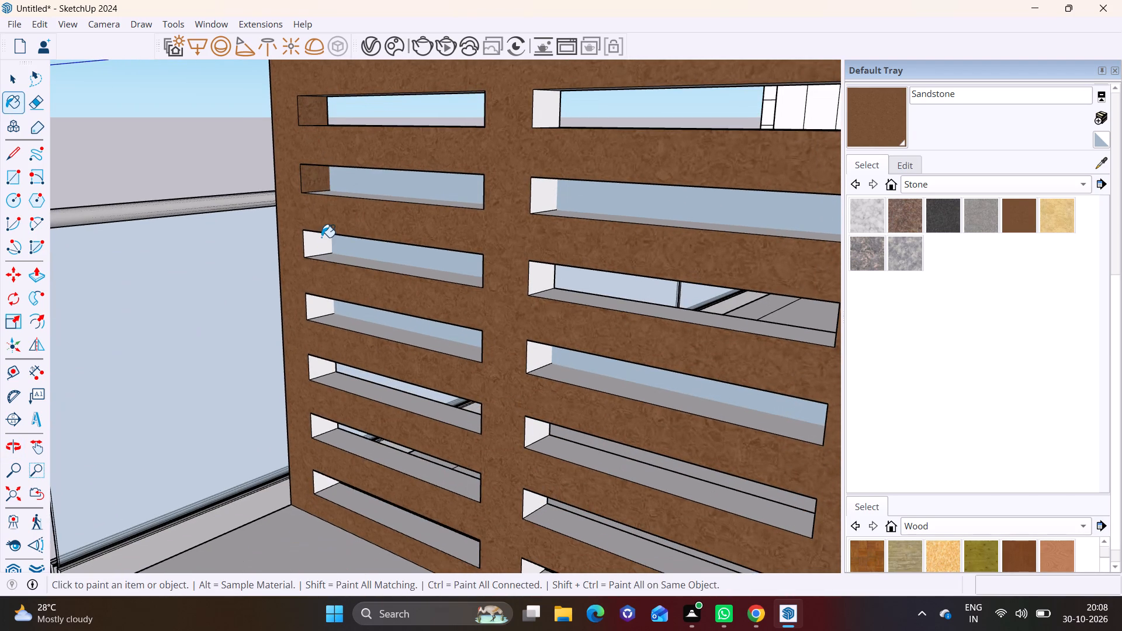
click(321, 237)
click(311, 300)
Paint the edge-side end faces and bottoms of the first column's lowest three slots with Sandstone.
shift+middle_drag(327, 336, 313, 174)
scroll(315, 187, up, 4)
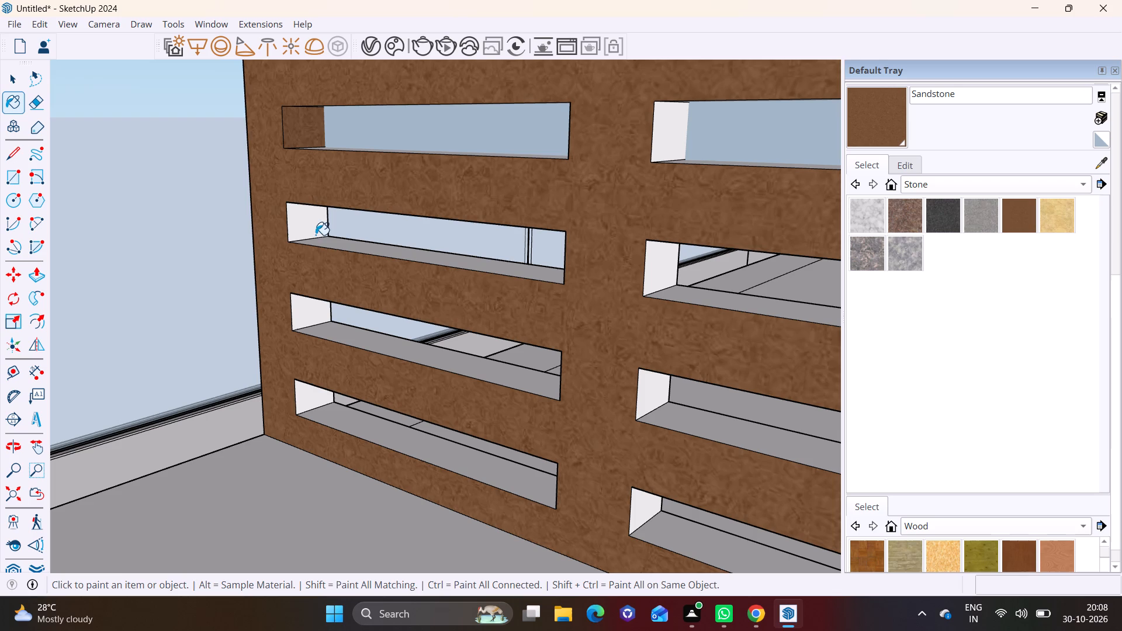
click(315, 224)
click(315, 299)
click(310, 398)
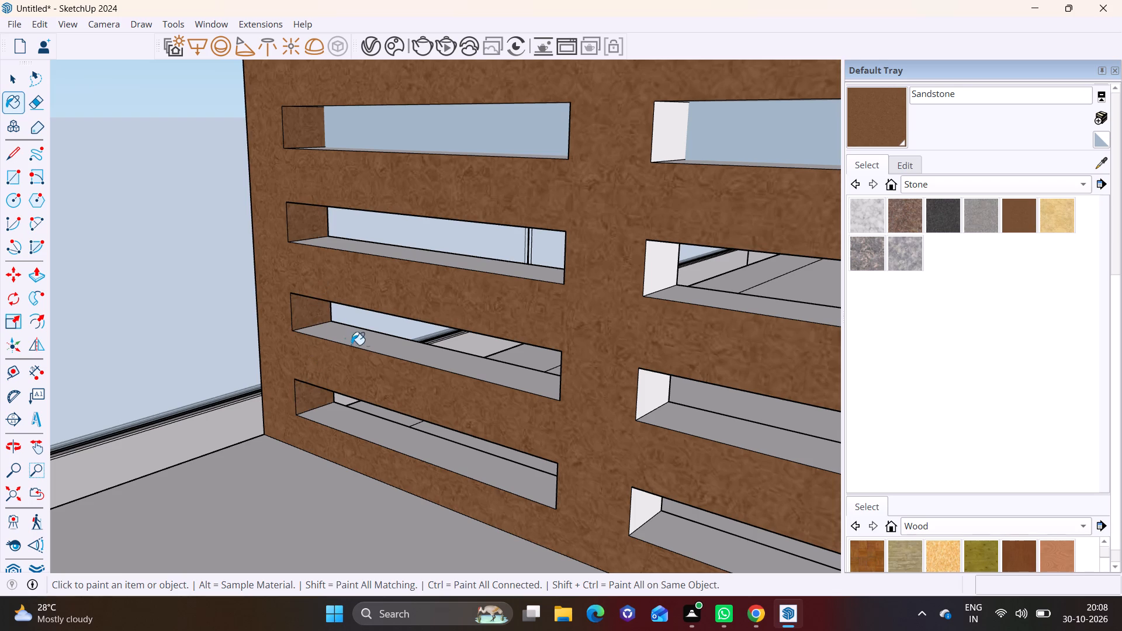
click(361, 346)
click(392, 259)
click(397, 253)
click(366, 423)
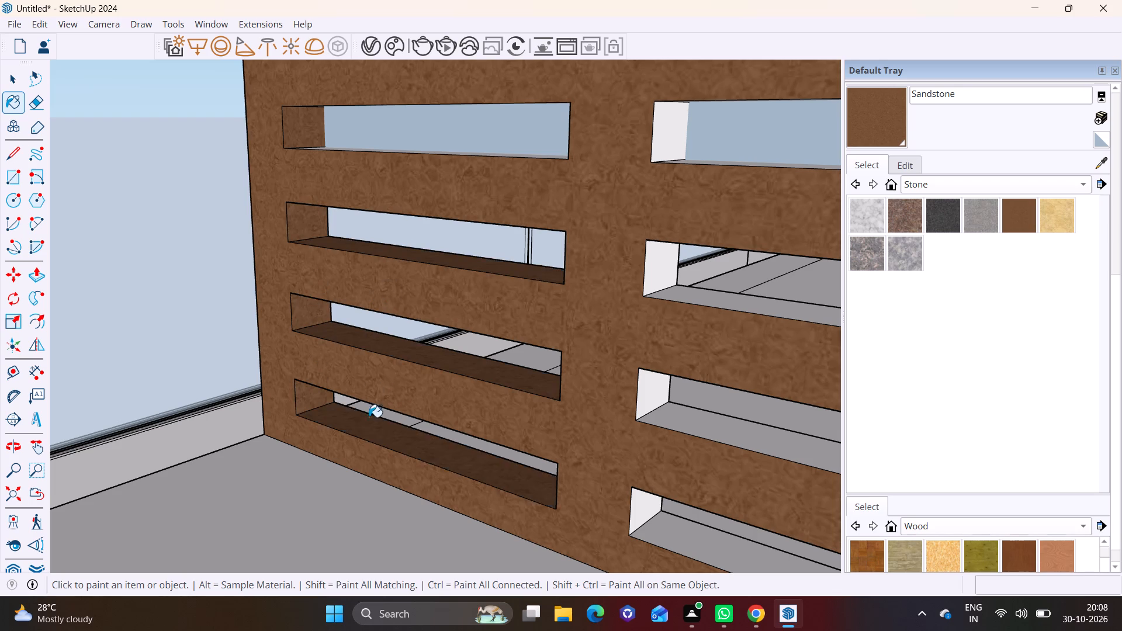
Paint the first-column-side end faces and bottoms of the second column's lowest two slots with Sandstone.
middle_drag(395, 394, 157, 268)
click(410, 391)
click(370, 352)
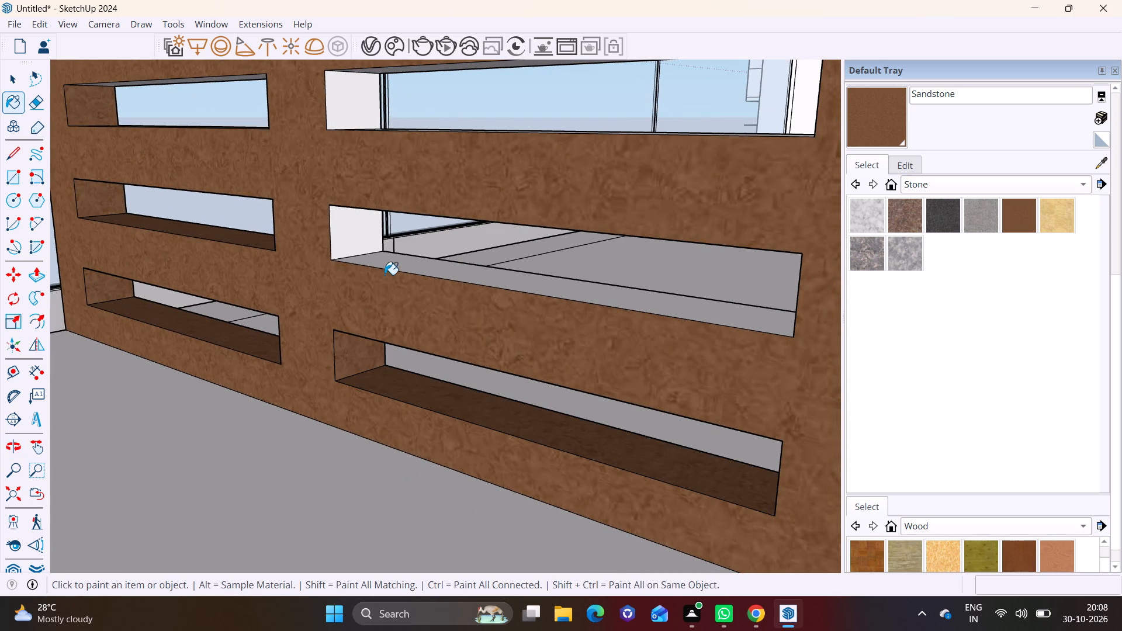
drag(390, 264, 392, 254)
click(363, 231)
click(382, 256)
Paint the first-column-side end faces and bottoms of the second column's twelfth and thirteenth slots and the first column's twelfth slot bottom with Sandstone.
shift+middle_drag(384, 249, 382, 495)
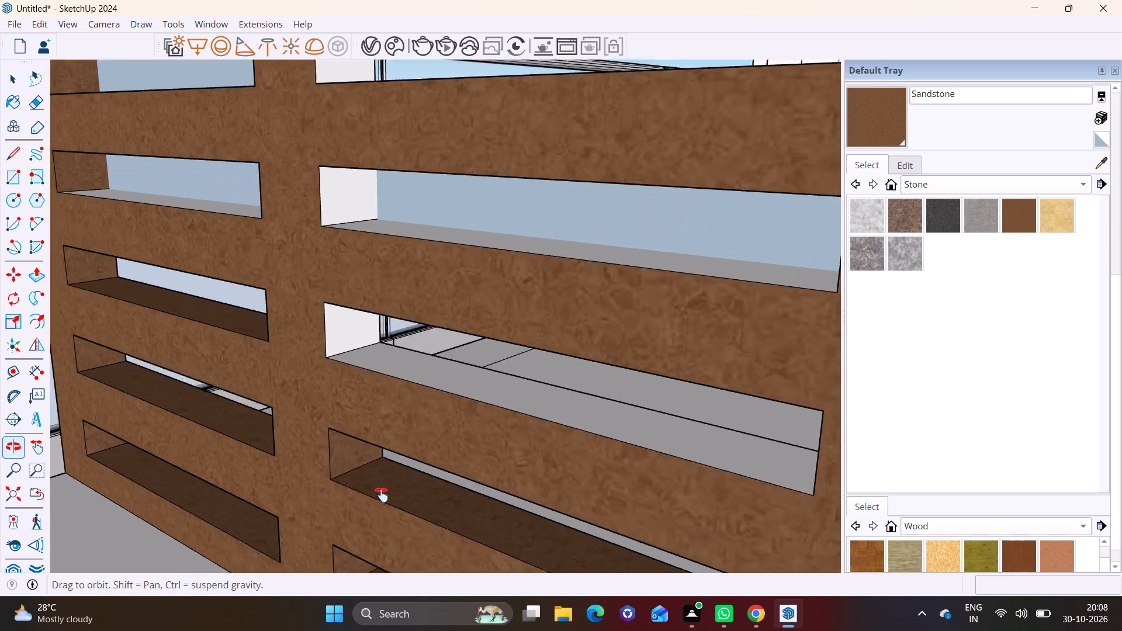
shift+middle_drag(382, 495, 380, 498)
click(333, 376)
click(379, 412)
click(385, 280)
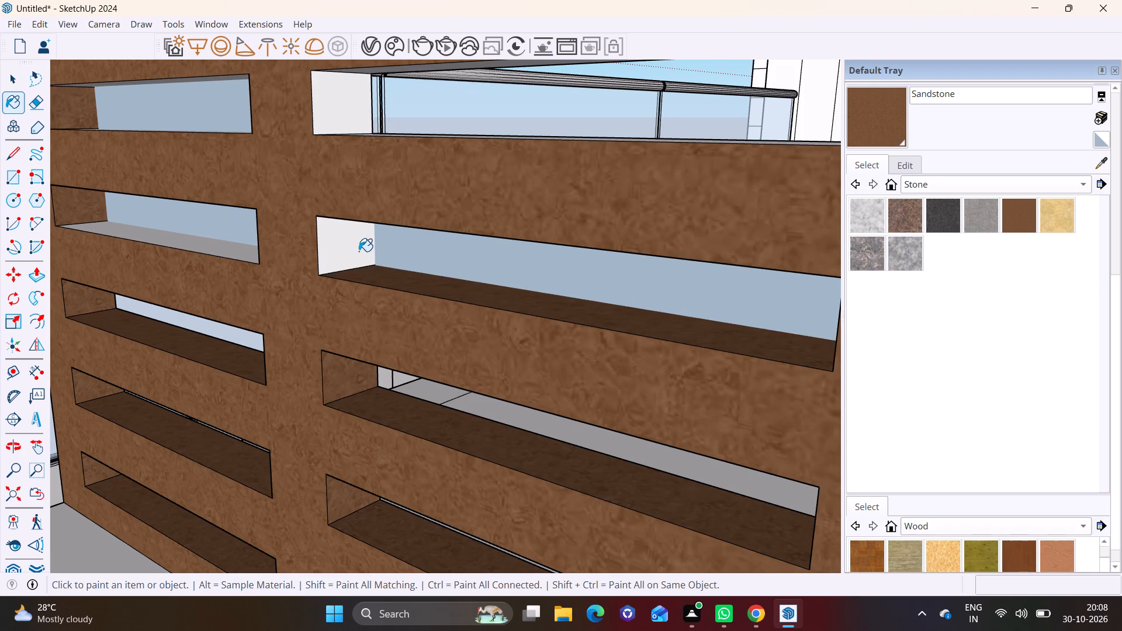
click(359, 251)
click(228, 248)
Paint the first-column-side end faces and bottoms of the second column's tenth and eleventh slots with Sandstone.
shift+middle_drag(305, 217, 261, 445)
click(294, 354)
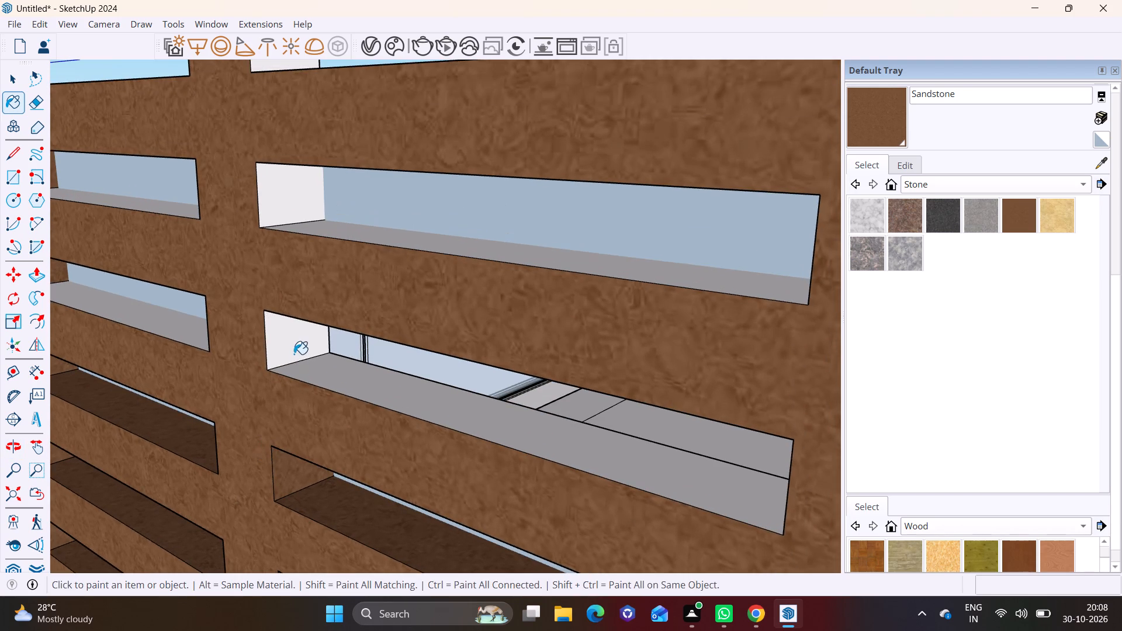
click(304, 394)
click(322, 377)
click(323, 230)
click(290, 197)
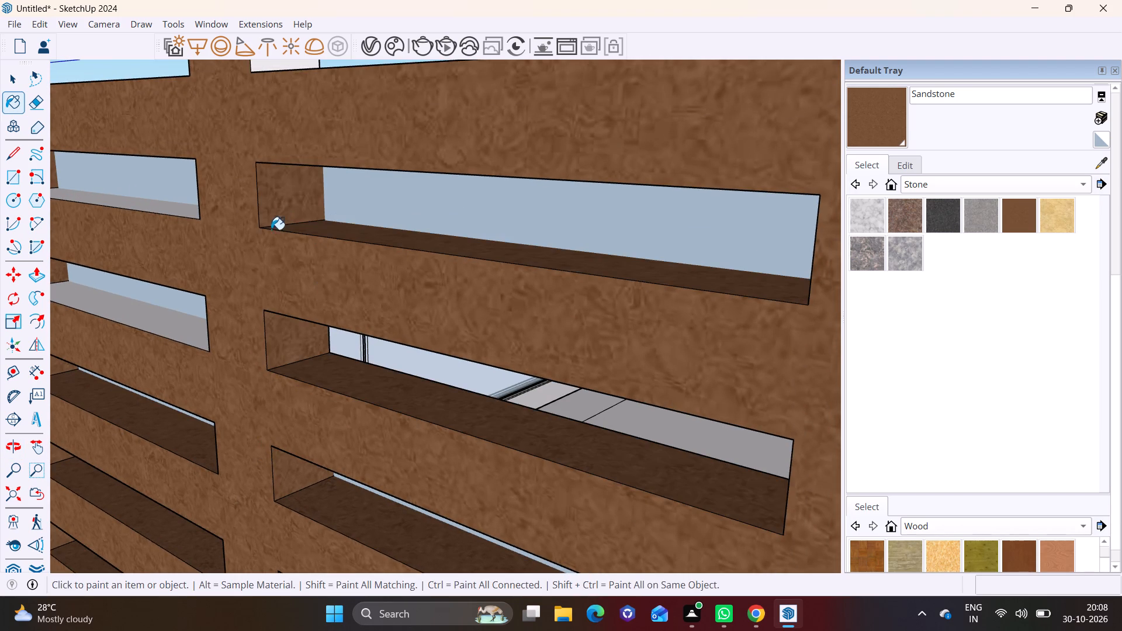
Paint the bottoms of the first column's ninth to eleventh slots and the second column's ninth slot bottom and first-column-side end face with Sandstone.
shift+middle_drag(274, 232, 554, 365)
click(368, 420)
click(375, 310)
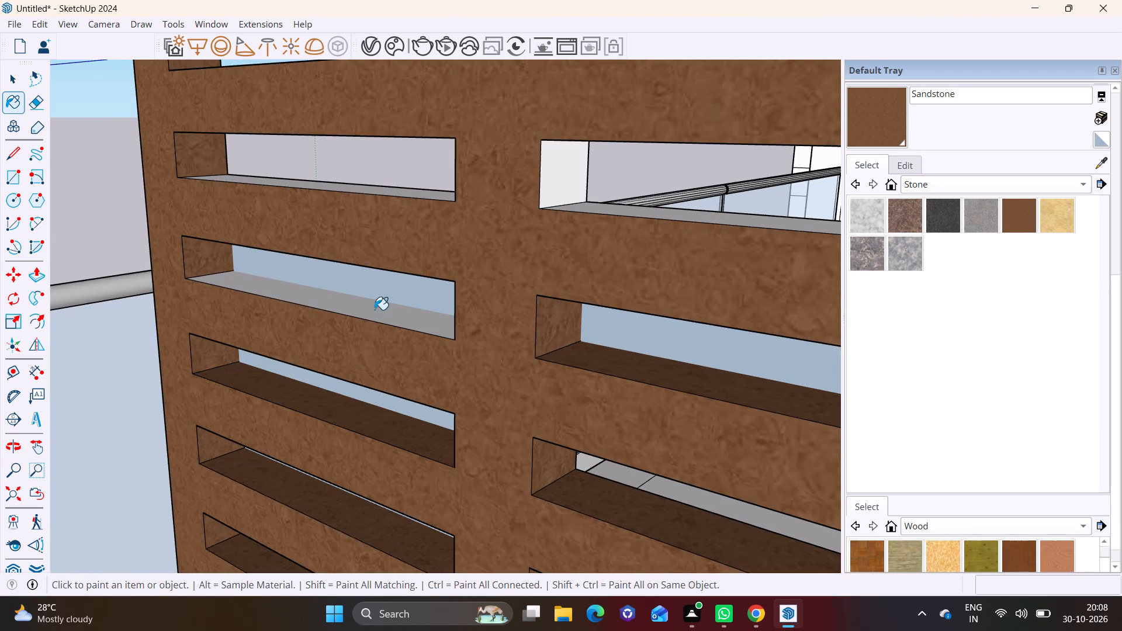
click(394, 195)
click(587, 211)
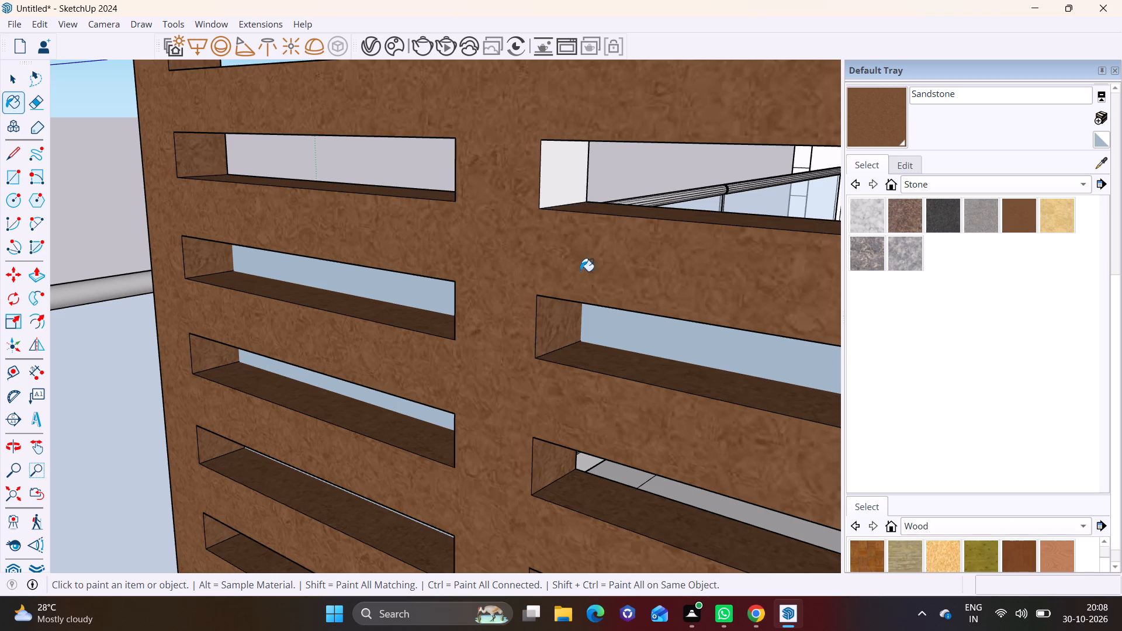
click(557, 183)
Paint the second-column-side end faces of the first column's tenth to fifteenth slots with Sandstone.
middle_drag(493, 286, 870, 280)
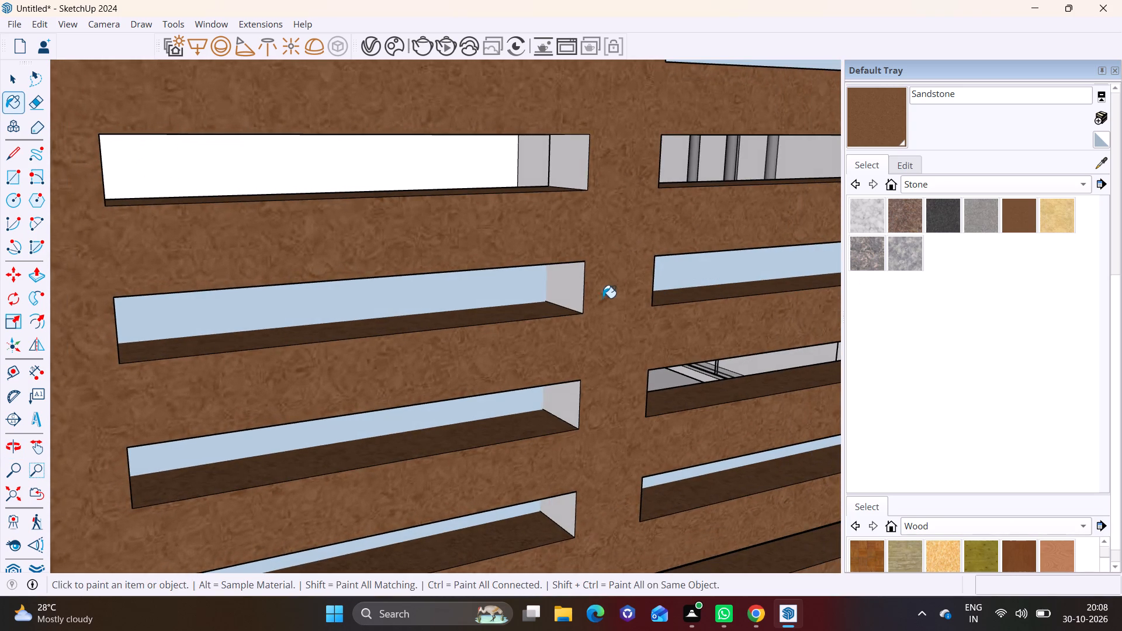
click(564, 291)
click(573, 390)
click(561, 504)
shift+middle_drag(594, 469, 434, 272)
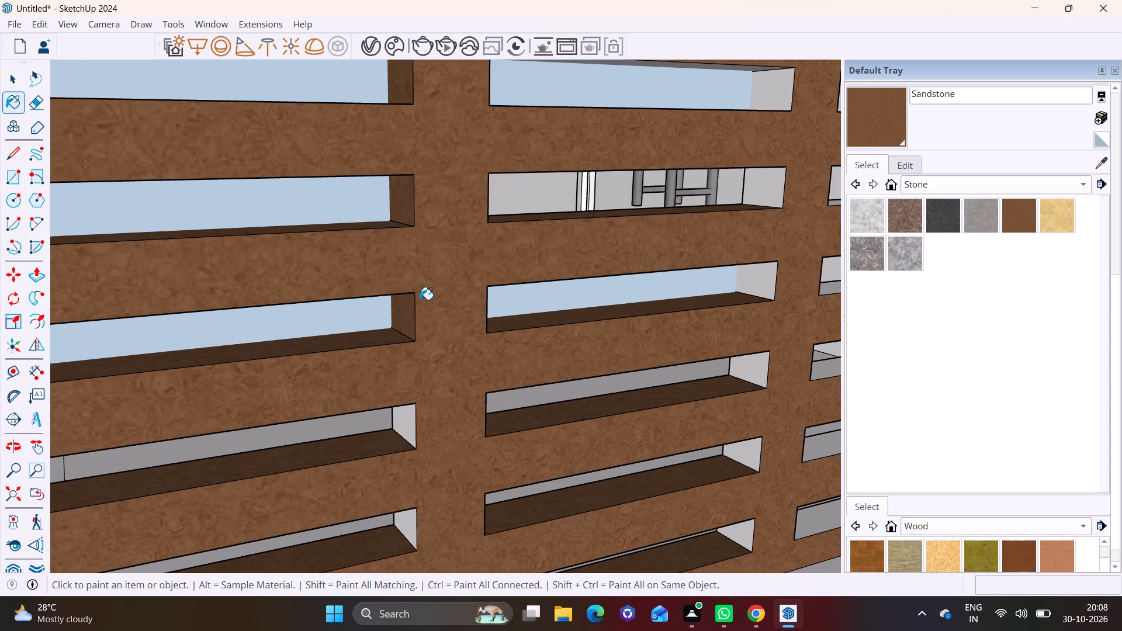
click(412, 426)
click(407, 518)
shift+middle_drag(499, 490, 430, 285)
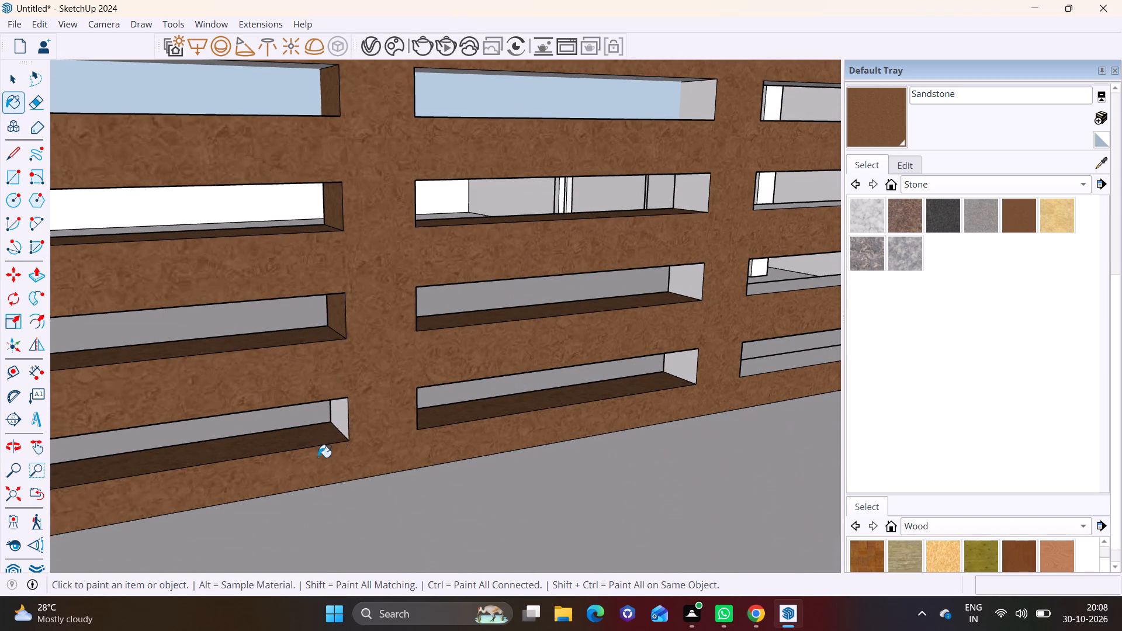
click(341, 424)
Paint the third-column-side end faces of the second column's ninth to fifteenth slots with Sandstone.
drag(681, 370, 687, 358)
drag(697, 290, 699, 283)
click(701, 217)
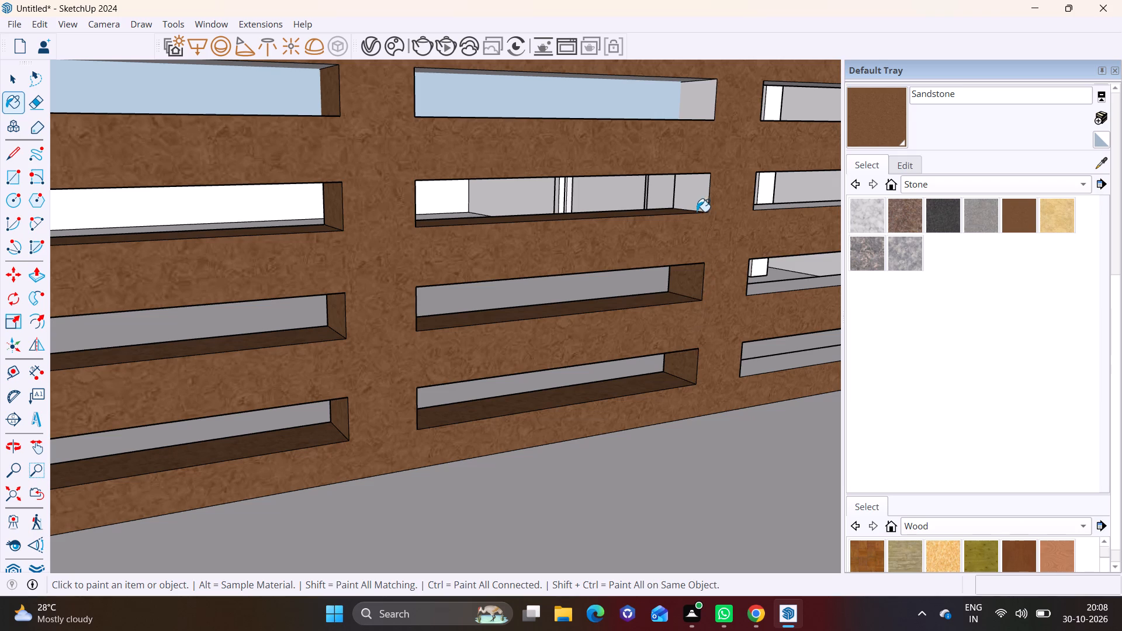
click(700, 197)
shift+middle_drag(673, 236, 498, 548)
click(534, 415)
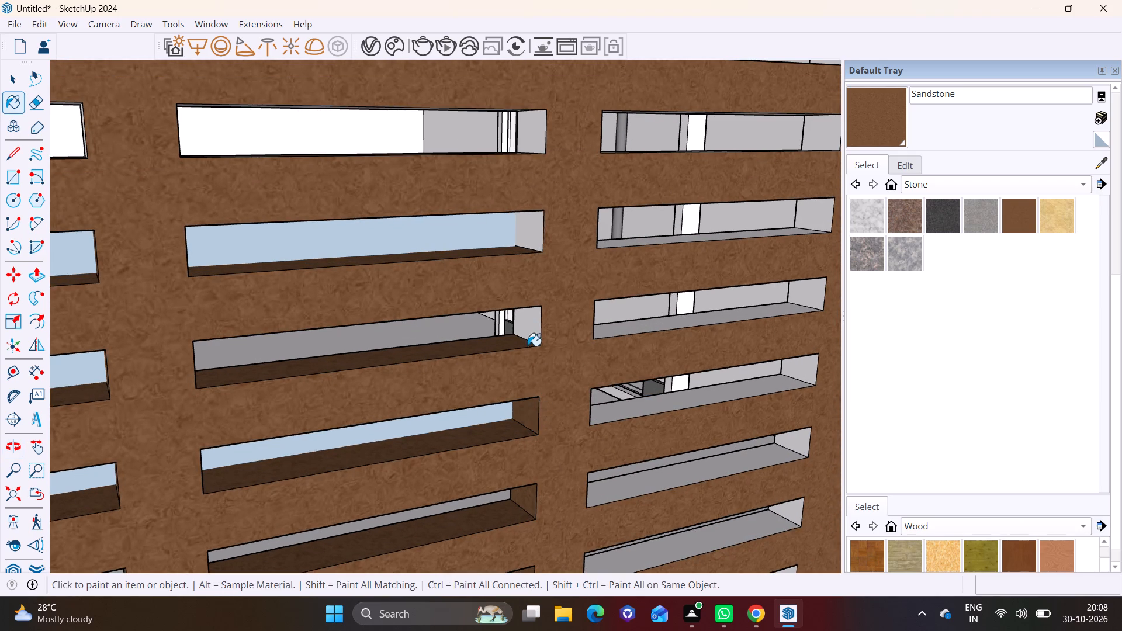
click(530, 331)
click(539, 237)
click(540, 134)
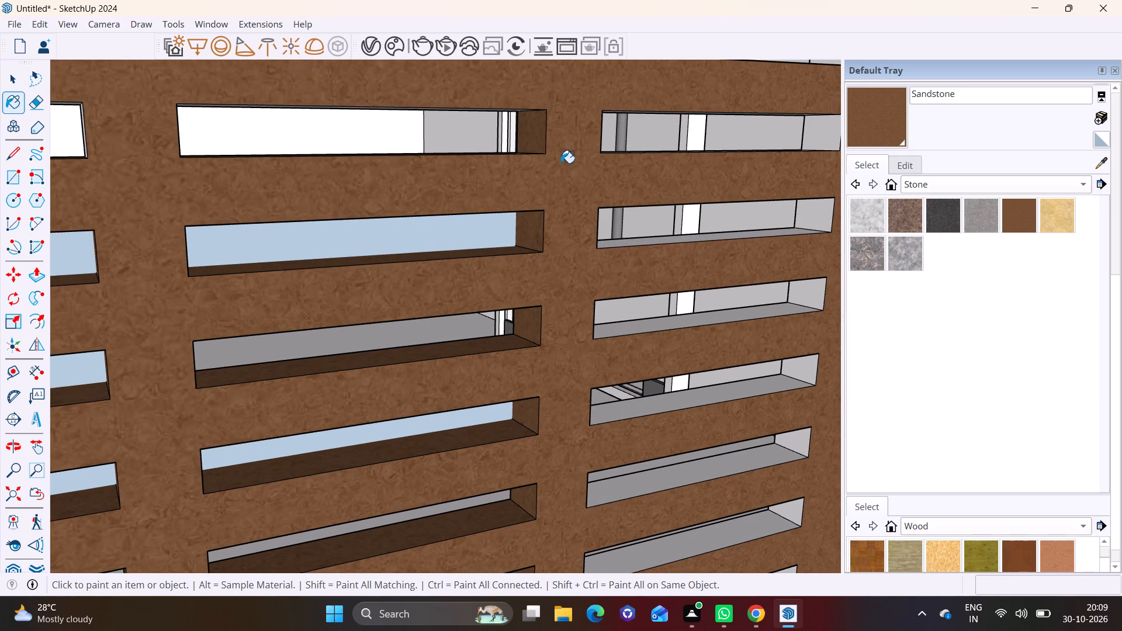
Paint the bottoms and second-column-side end faces of the first column's first to fourth slots with Sandstone.
shift+middle_drag(562, 164, 379, 397)
scroll(421, 344, down, 12)
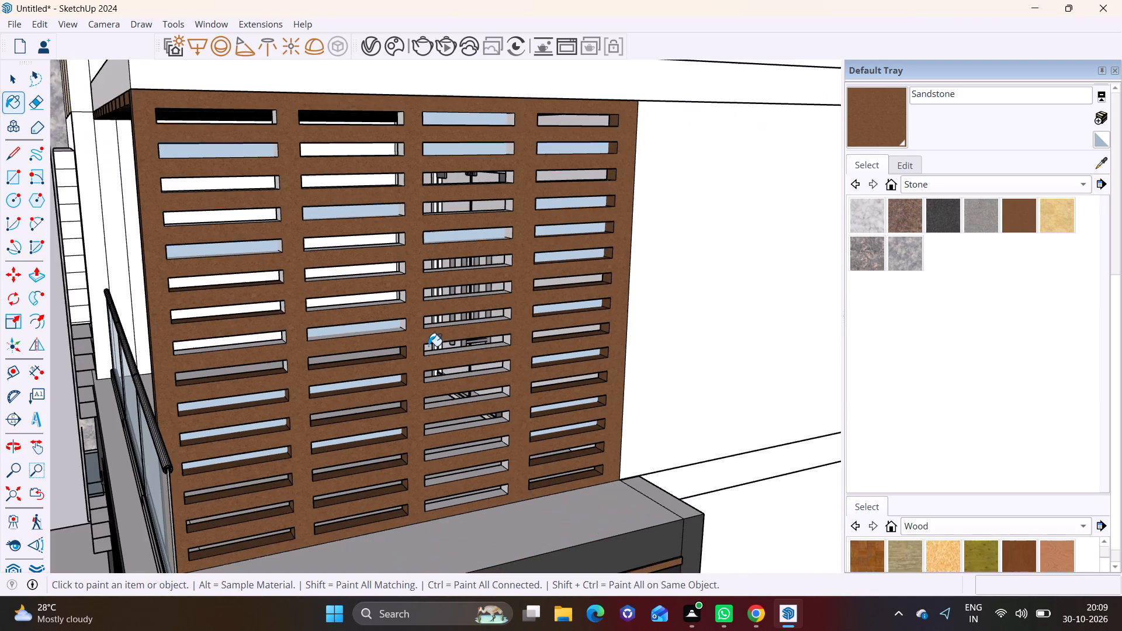
shift+middle_drag(304, 273, 466, 327)
shift+scroll(304, 273, down, 1)
middle_drag(442, 308, 561, 338)
scroll(525, 245, up, 8)
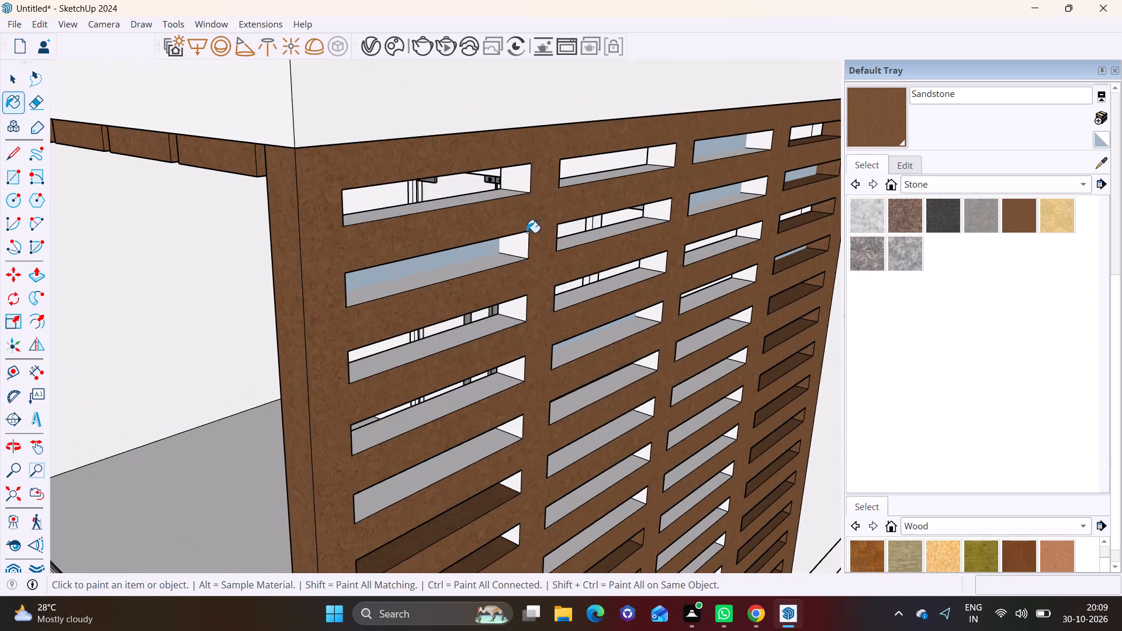
click(525, 176)
click(487, 197)
click(486, 269)
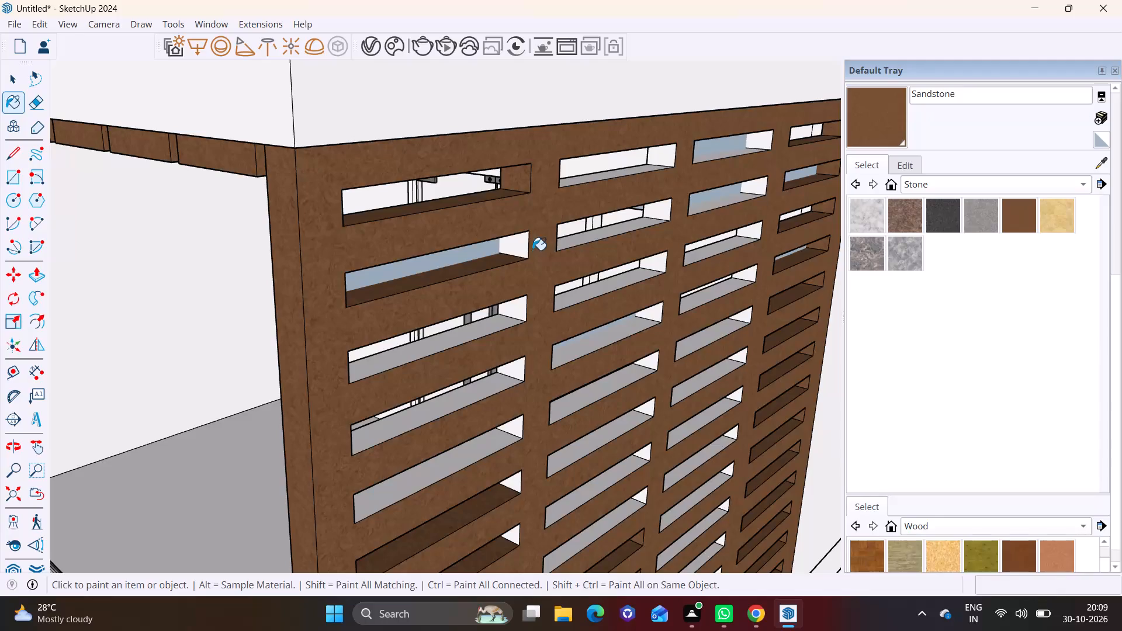
click(505, 241)
click(514, 314)
click(490, 328)
click(480, 386)
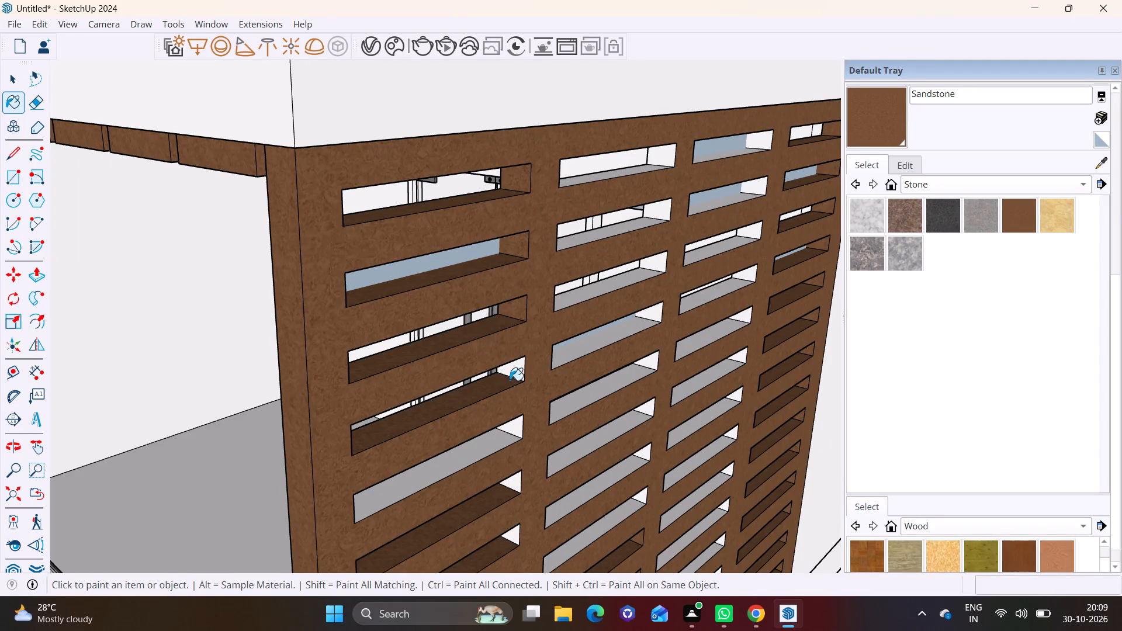
click(520, 373)
Paint the second-column-side end faces of the first column's fifth to ninth slots and the bottoms of its fifth and eighth slots with Sandstone.
middle_drag(524, 372, 442, 168)
click(404, 247)
click(434, 231)
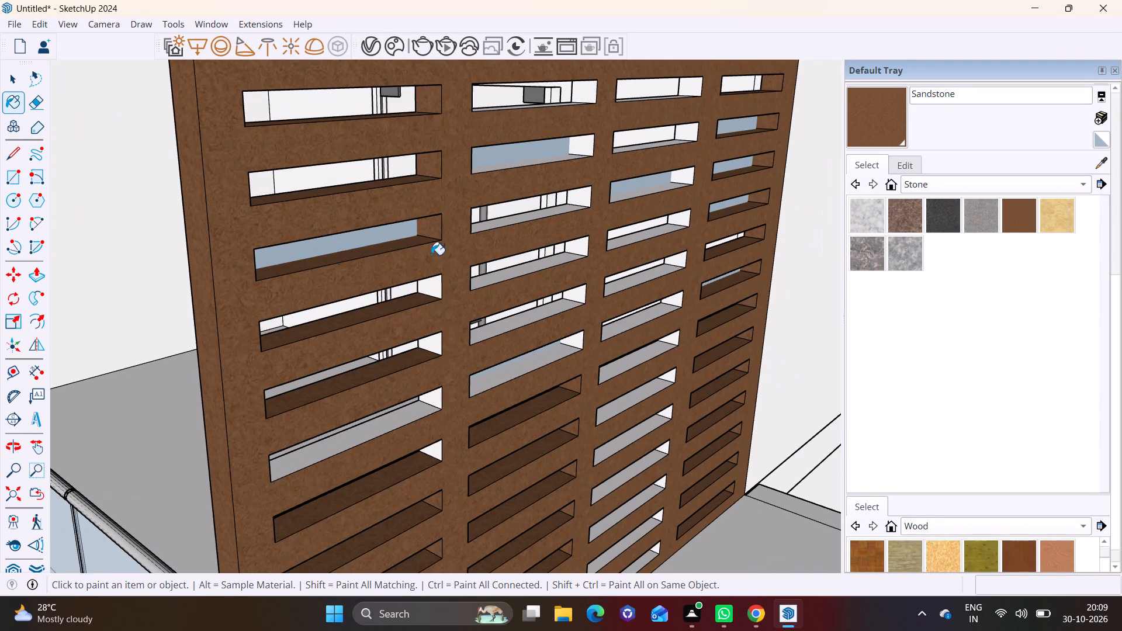
click(425, 286)
click(438, 341)
click(428, 397)
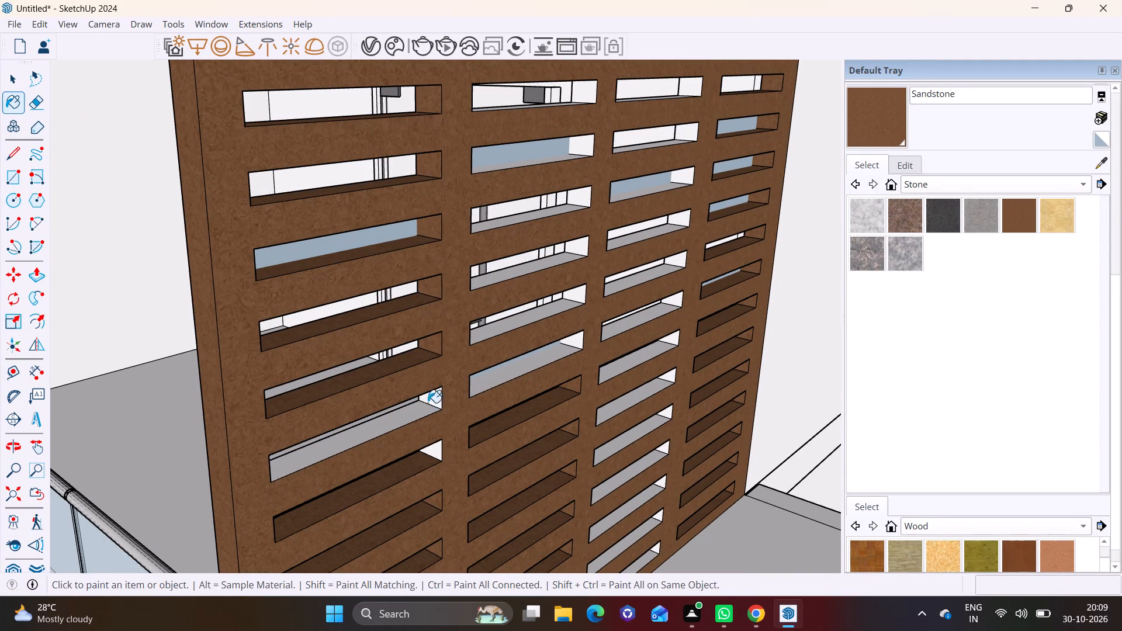
click(415, 419)
drag(438, 452, 433, 452)
Paint the bottoms and third-column-side end faces of the second column's fourth to eighth slots with Sandstone.
click(503, 376)
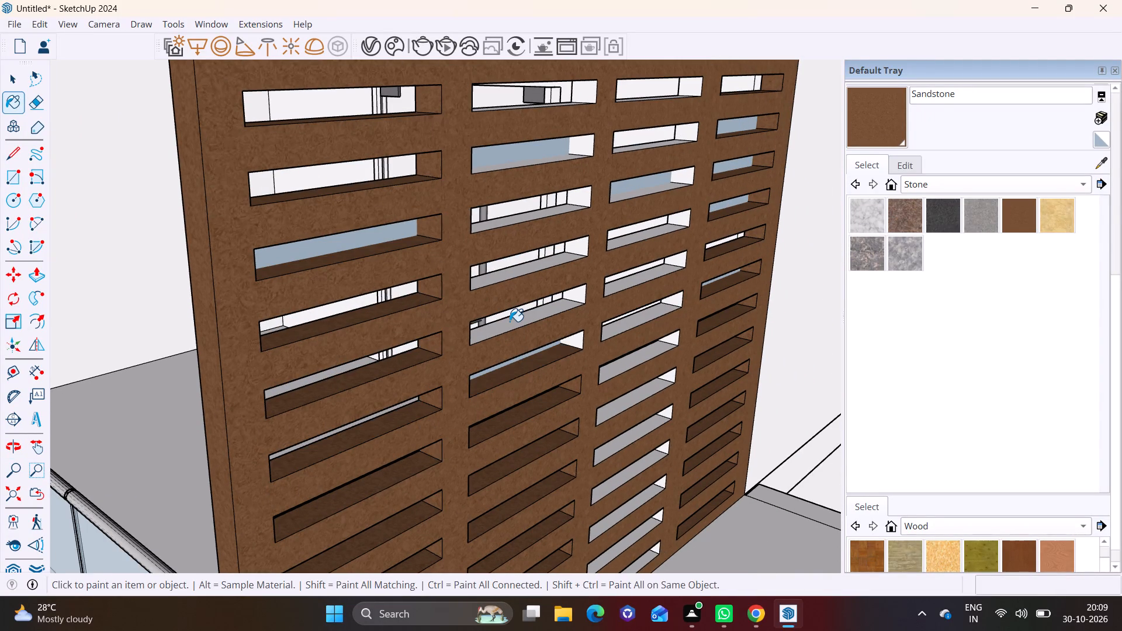
click(510, 321)
click(507, 278)
click(499, 230)
click(500, 180)
click(503, 168)
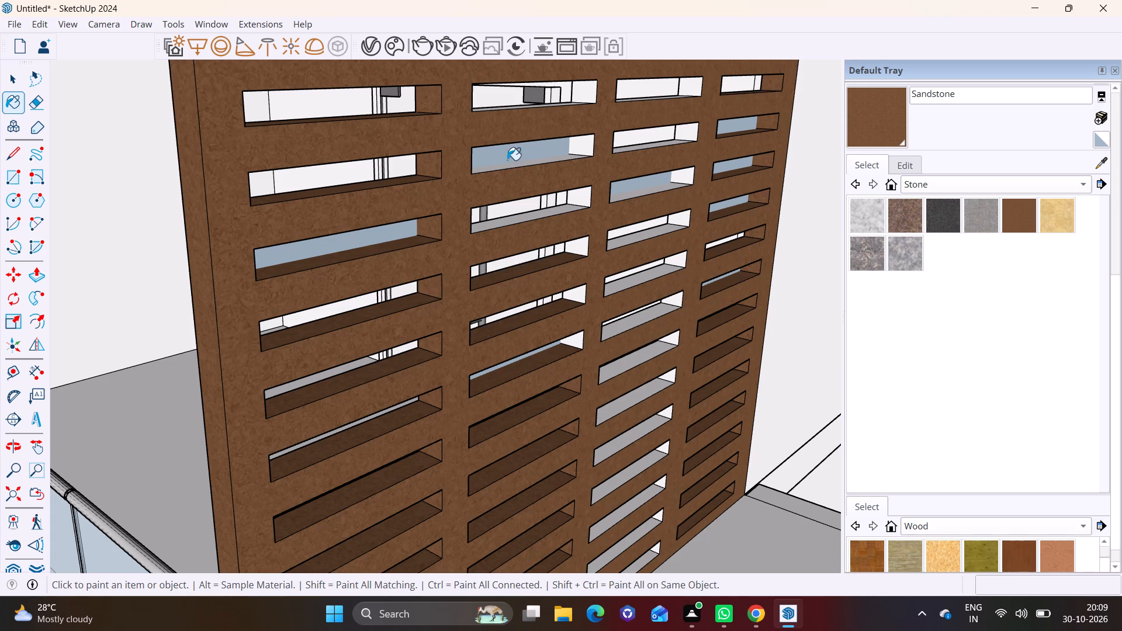
click(515, 112)
click(590, 144)
click(585, 188)
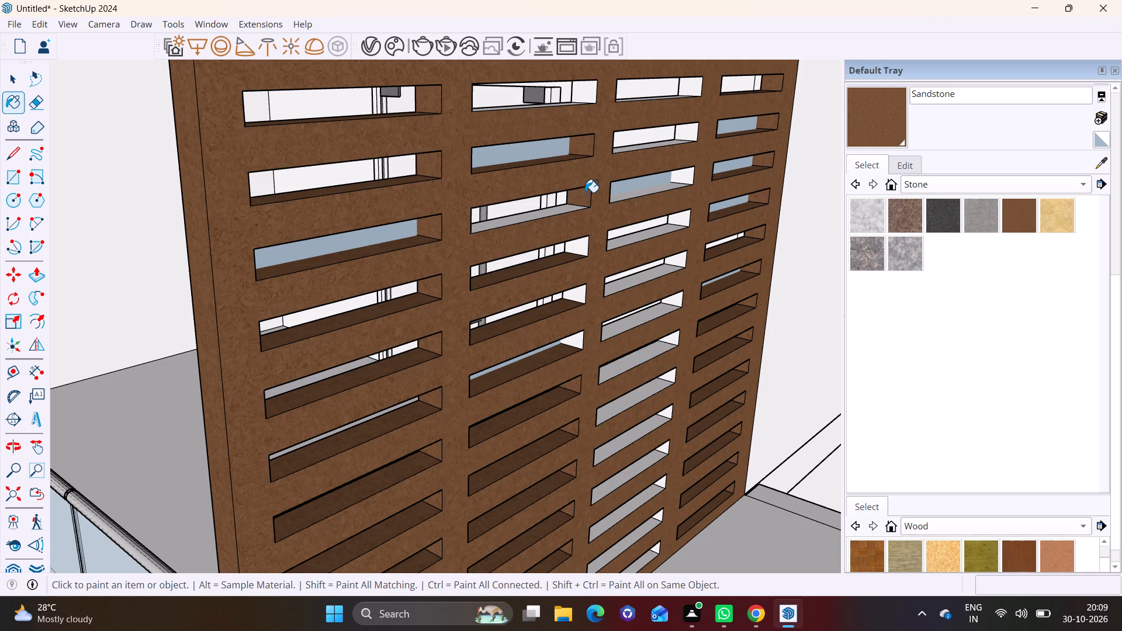
click(587, 249)
click(583, 299)
click(557, 214)
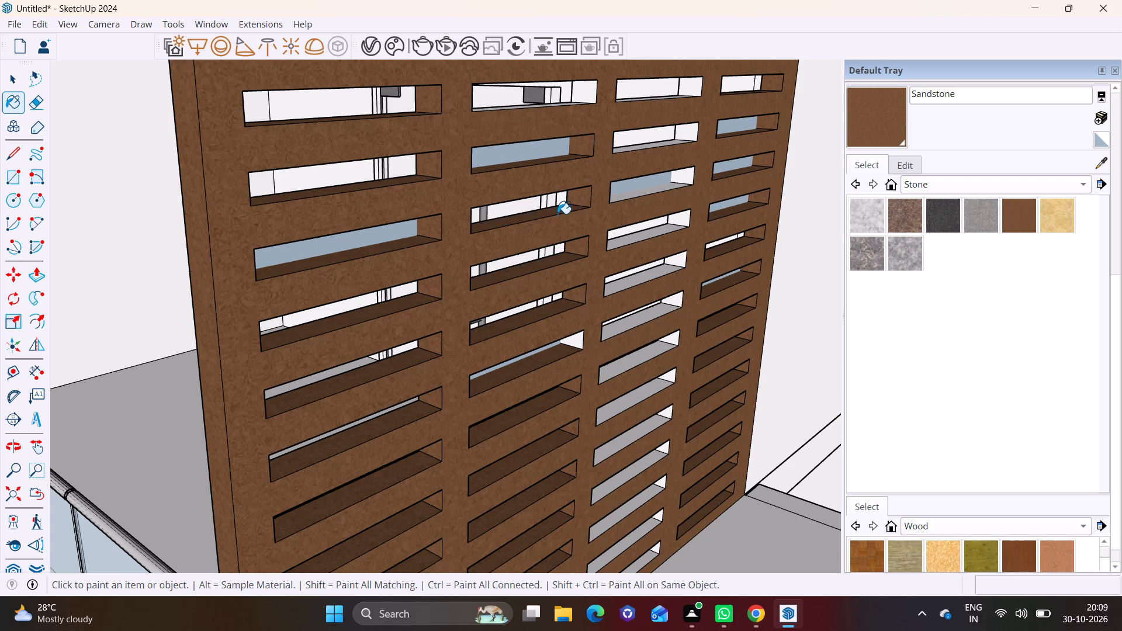
click(576, 344)
Paint the bottoms and third-column-side end faces of the second column's first to third slots with Sandstone.
middle_drag(570, 276, 541, 454)
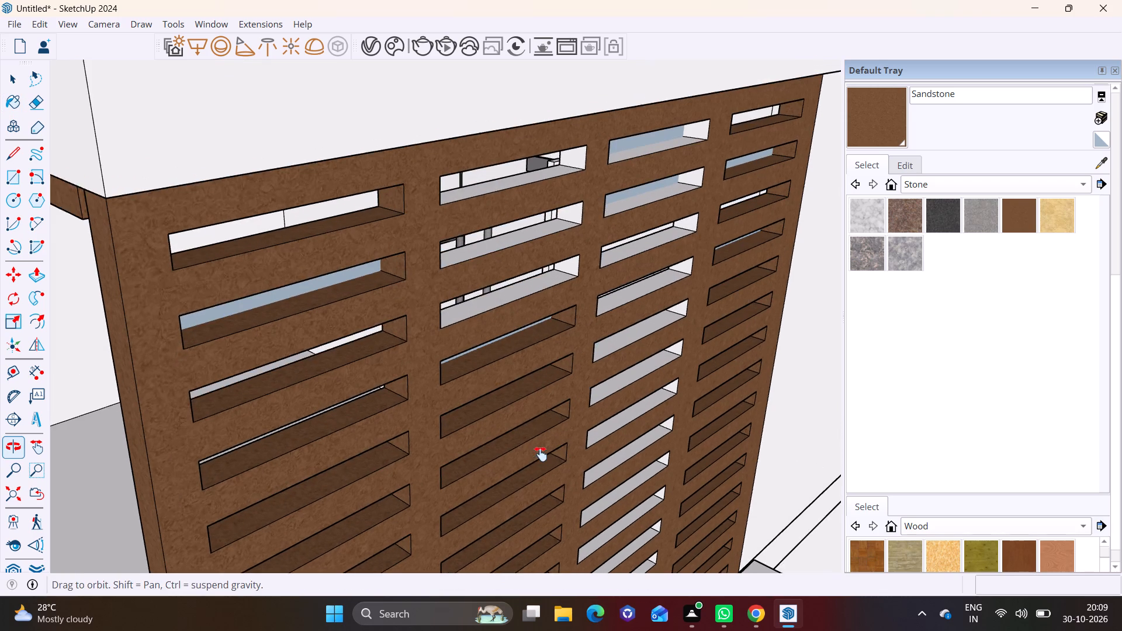
middle_drag(541, 454, 531, 455)
click(503, 301)
click(490, 244)
click(476, 199)
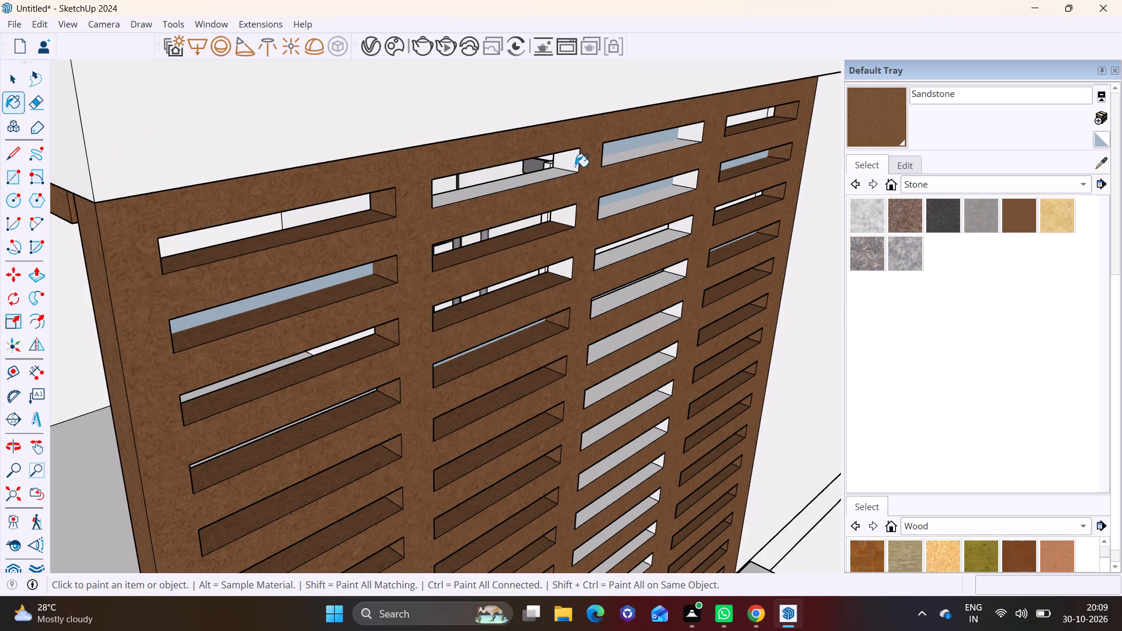
click(575, 164)
click(548, 177)
click(572, 214)
click(561, 275)
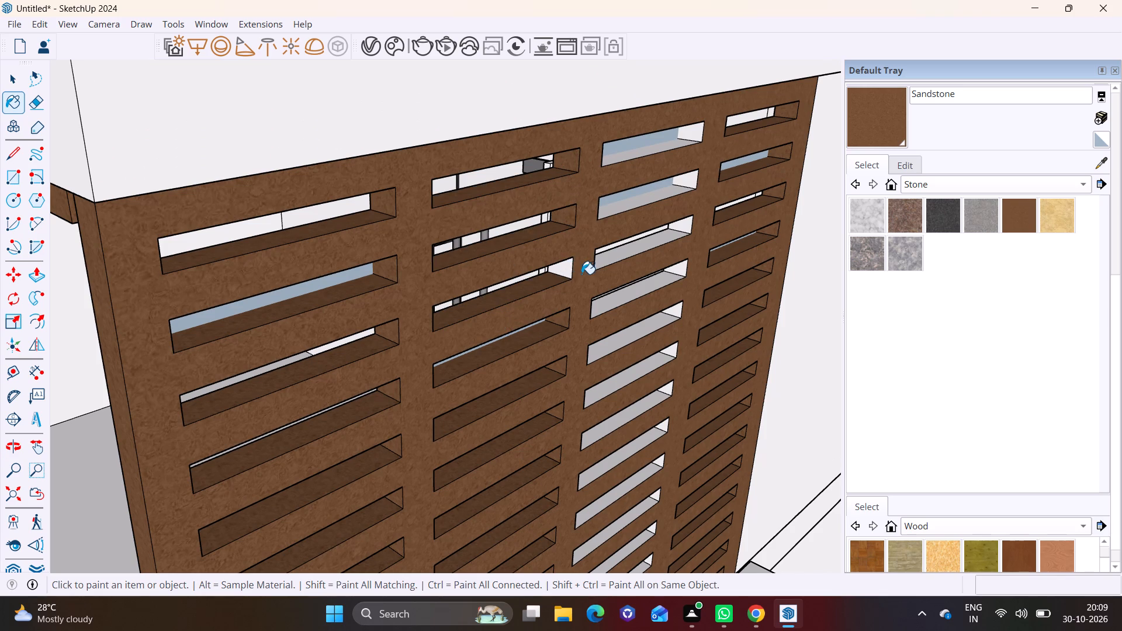
click(568, 266)
Paint the first-column-side end faces of the second column's first to eighth slots with Sandstone.
middle_drag(580, 278, 184, 262)
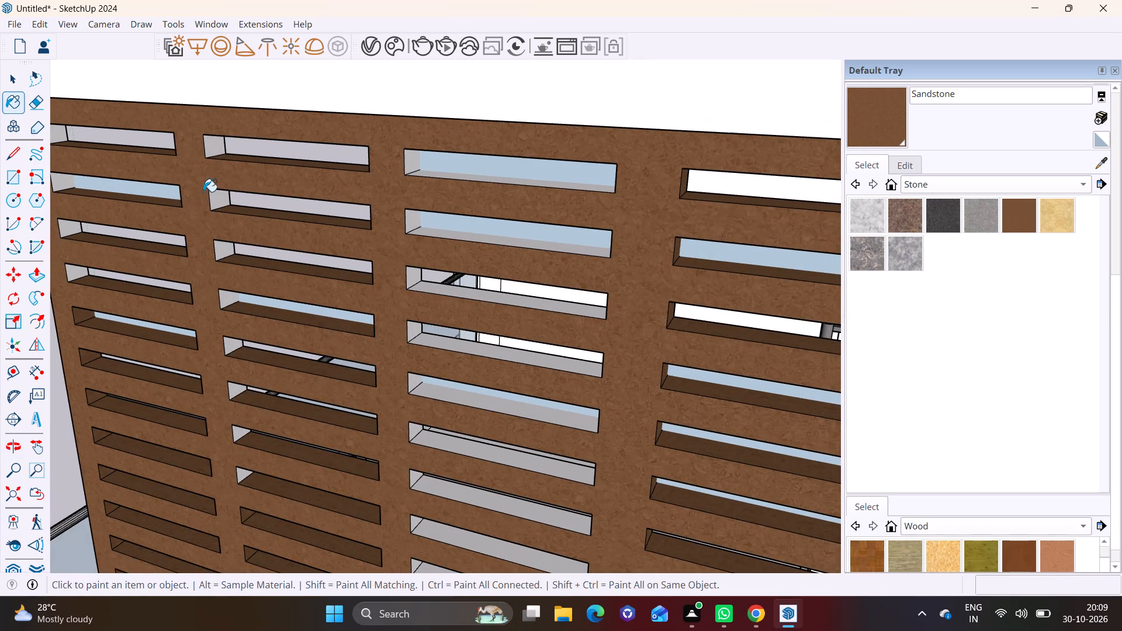
drag(208, 151, 213, 150)
click(226, 200)
click(221, 242)
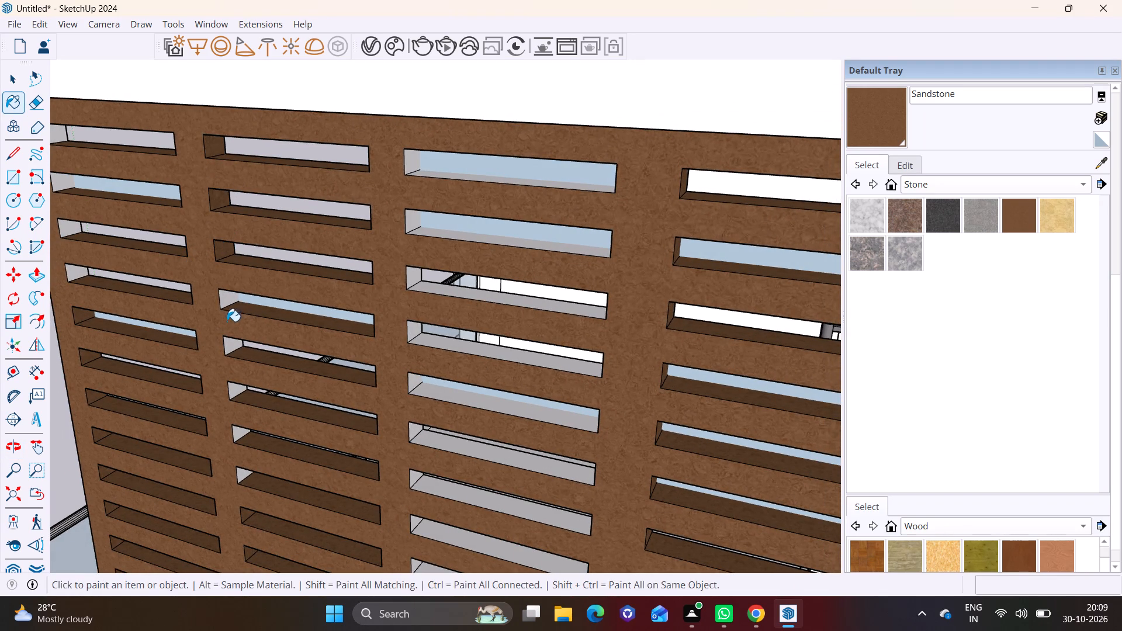
click(224, 304)
click(234, 350)
shift+middle_drag(237, 341, 287, 197)
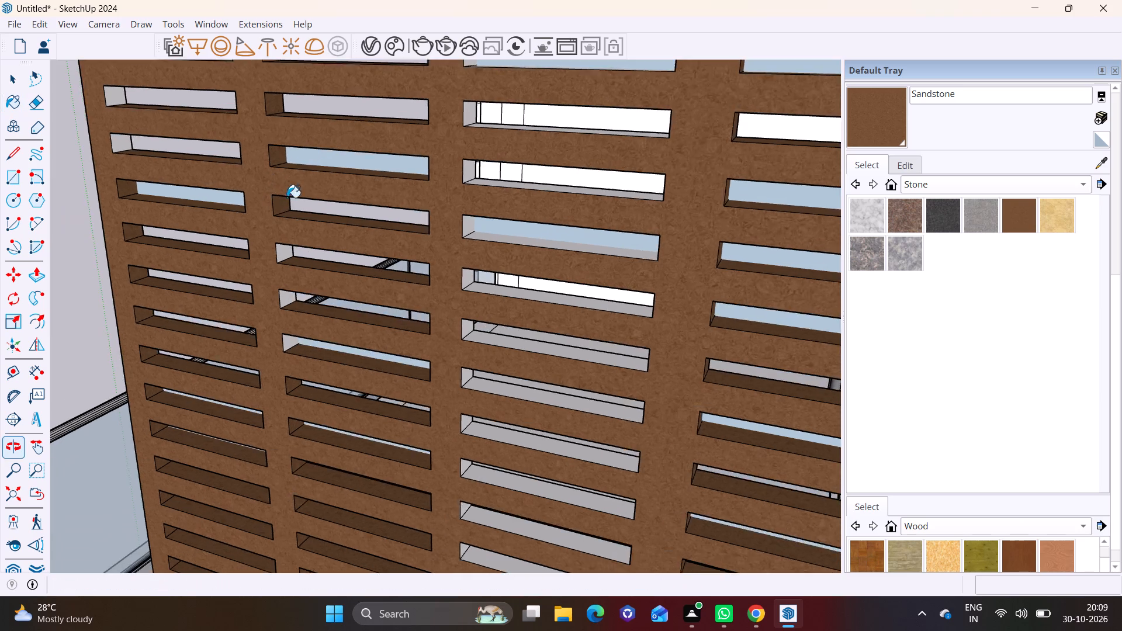
scroll(300, 307, up, 4)
click(268, 230)
click(275, 289)
click(276, 358)
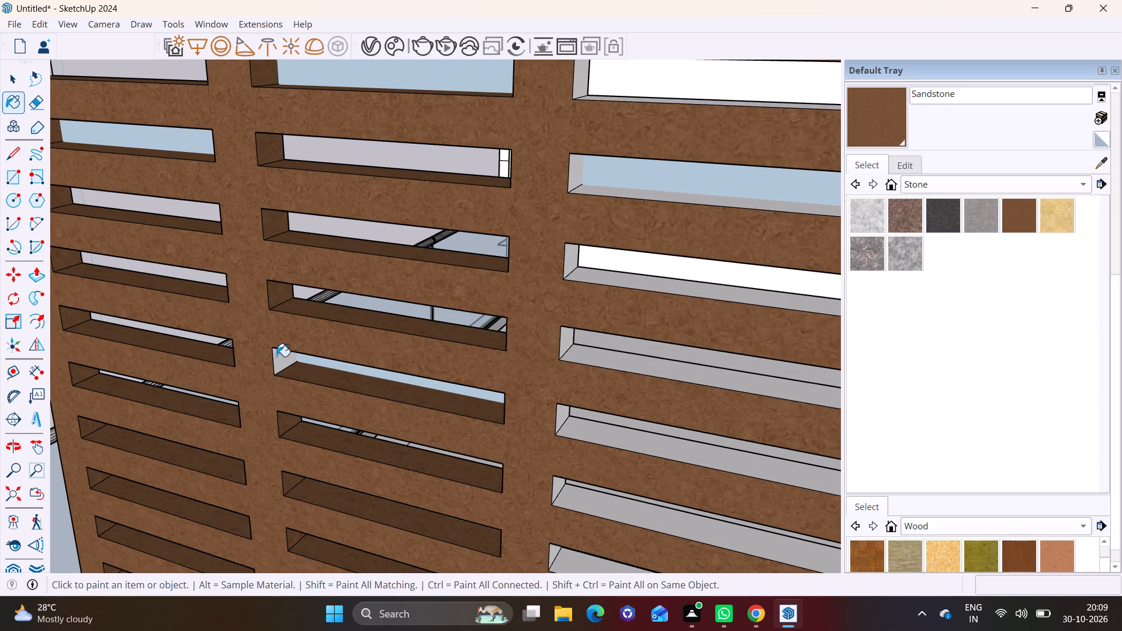
Paint the fourth-column-side end faces of the third column's first to seventh slots with Sandstone.
scroll(299, 352, down, 6)
shift+middle_drag(390, 405, 366, 254)
middle_drag(344, 318, 735, 266)
scroll(425, 283, down, 3)
shift+middle_drag(424, 296, 276, 429)
scroll(388, 211, up, 3)
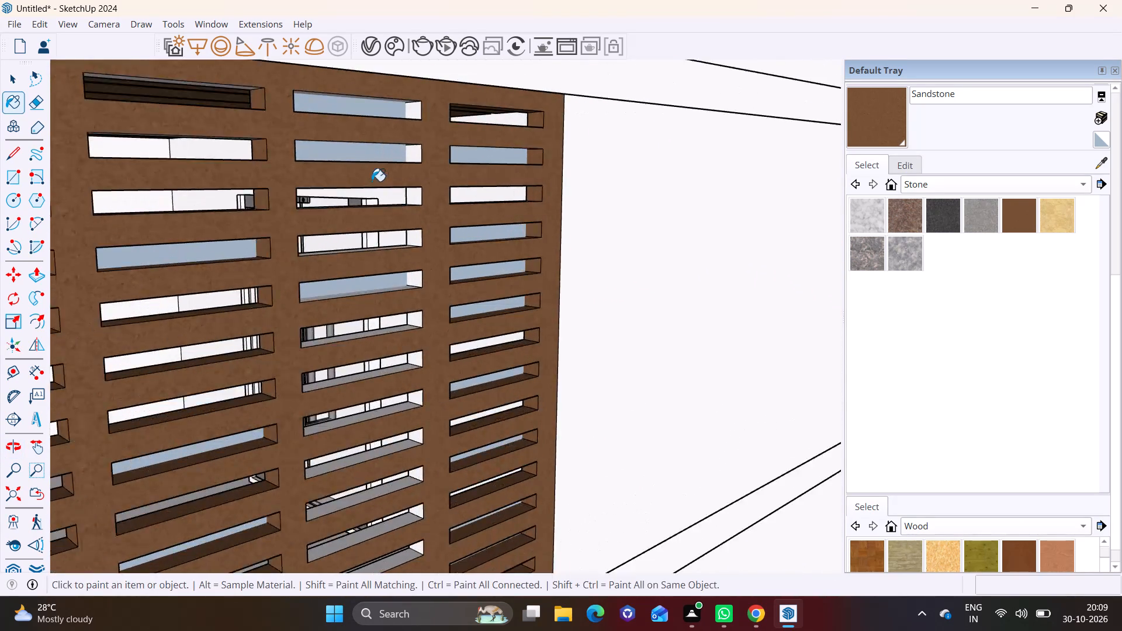
scroll(372, 181, up, 2)
click(427, 99)
click(430, 143)
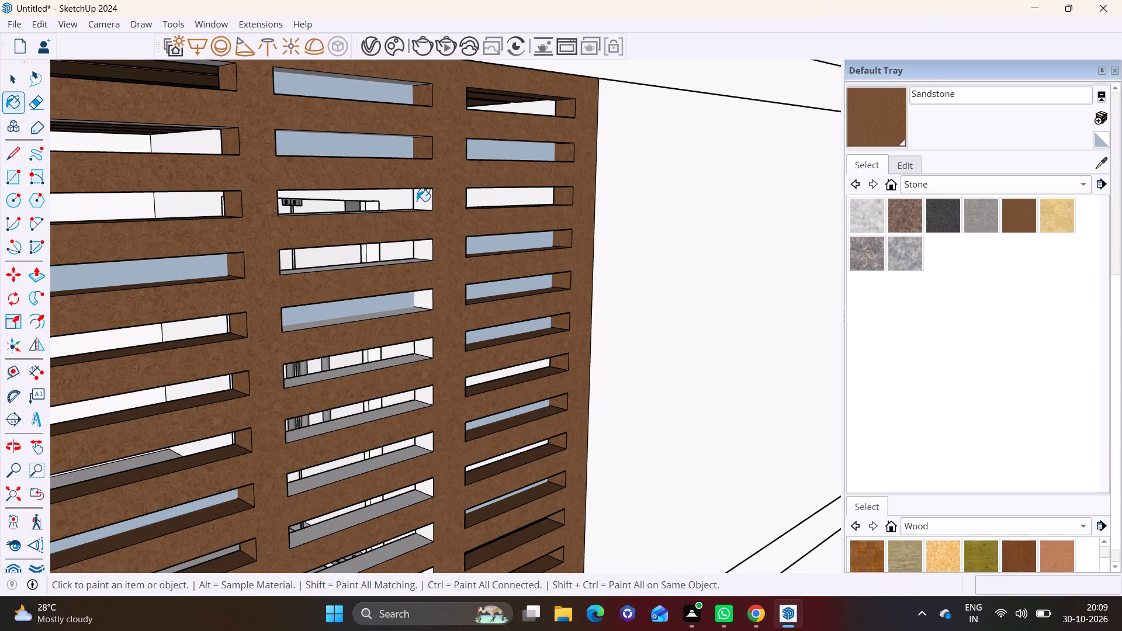
click(417, 201)
click(416, 248)
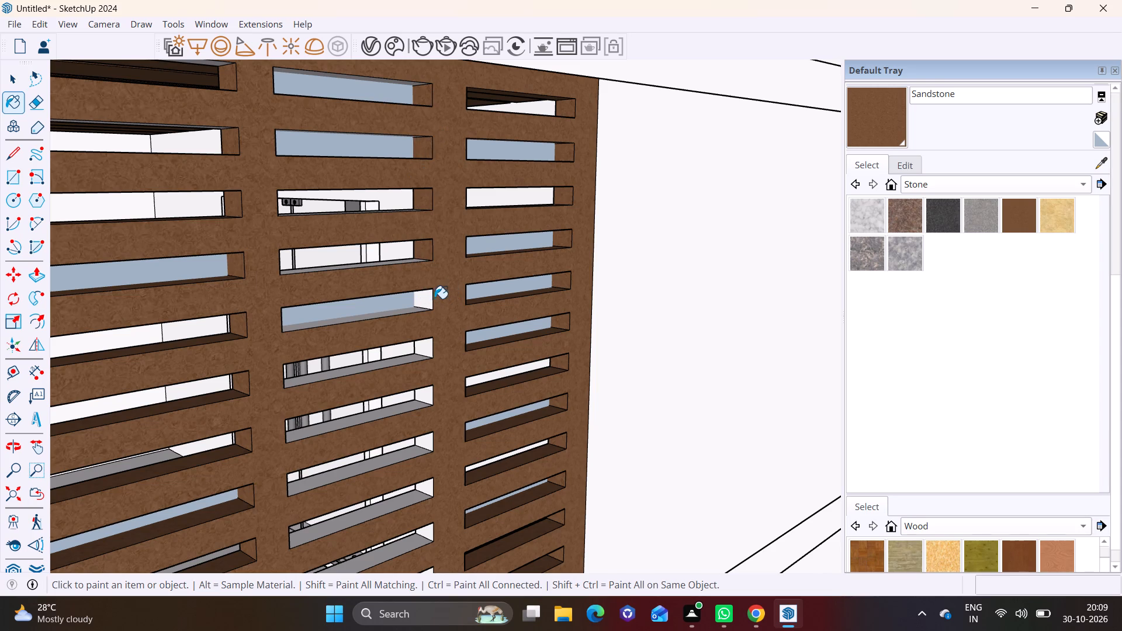
click(434, 299)
click(425, 345)
click(424, 307)
click(421, 400)
Paint the fourth-column-side end faces of the third column's eighth to fifteenth slots with Sandstone.
scroll(462, 403, up, 1)
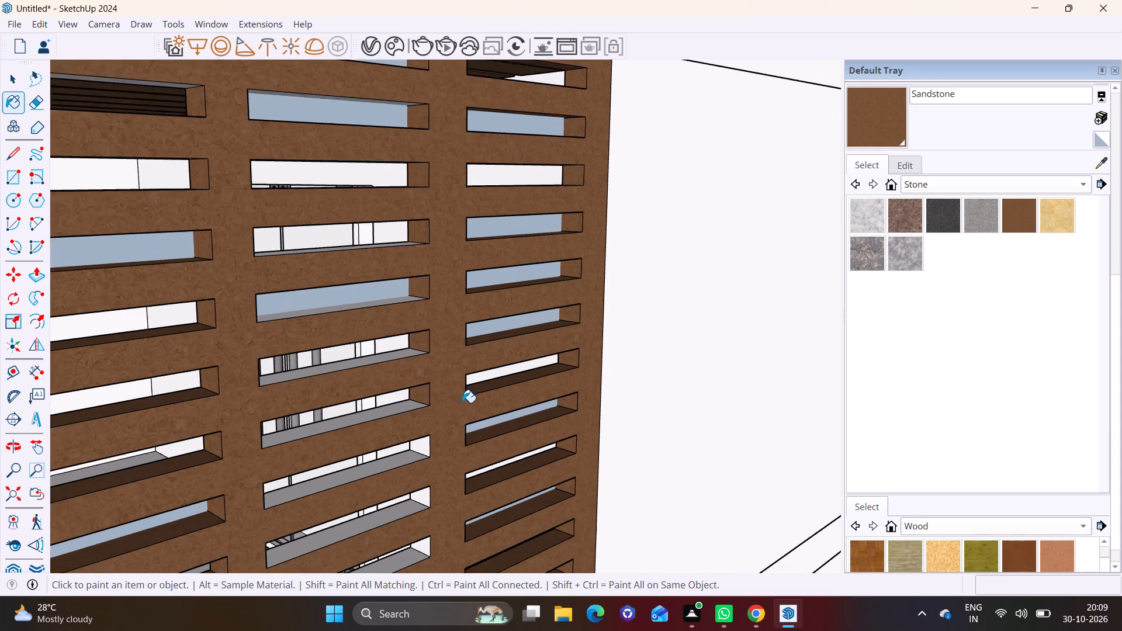
shift+middle_drag(462, 403, 484, 258)
scroll(441, 295, up, 4)
click(452, 304)
click(445, 380)
shift+middle_drag(445, 380, 473, 240)
click(470, 322)
click(466, 384)
click(478, 460)
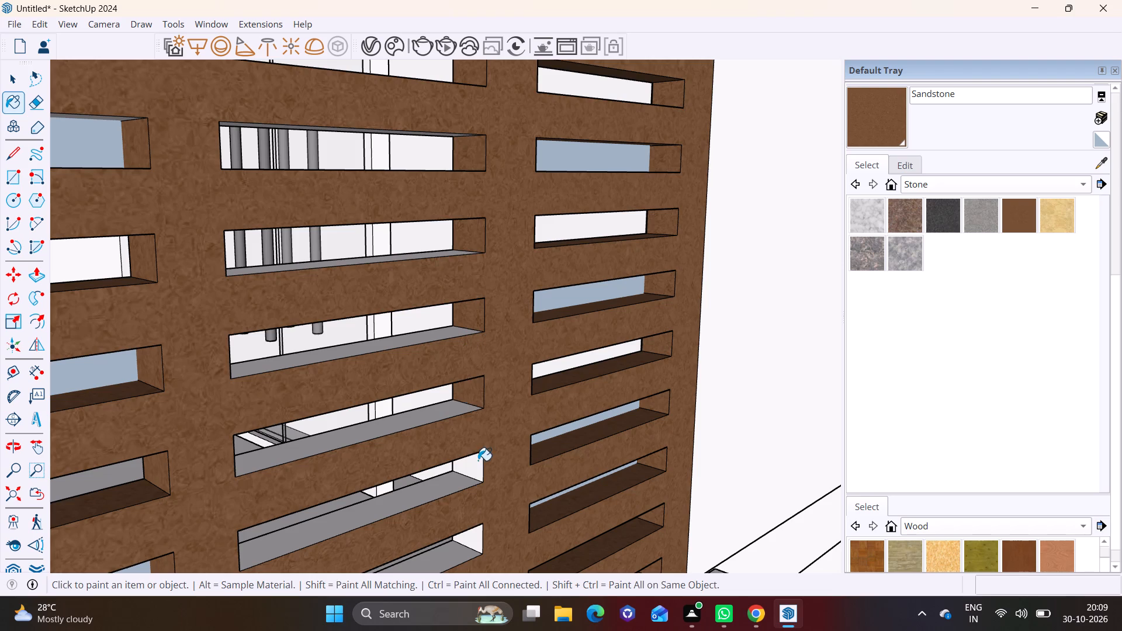
shift+middle_drag(468, 454, 486, 289)
click(490, 369)
click(493, 443)
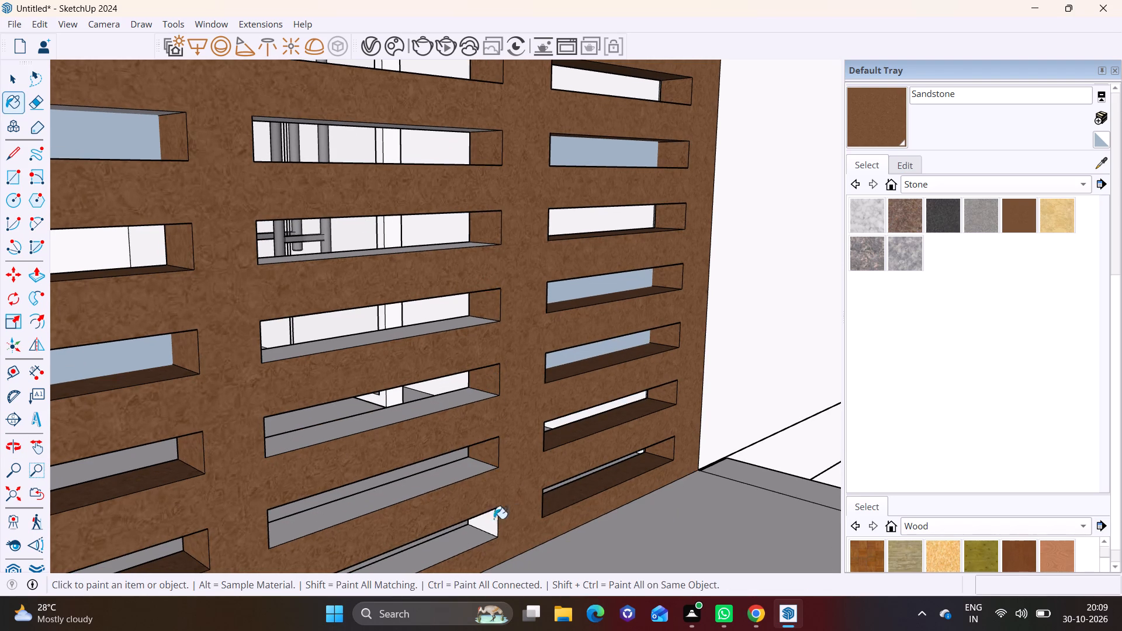
click(484, 521)
Paint the bottoms of the third column's slots with Sandstone, from the fifteenth up to the tenth.
shift+middle_drag(516, 490, 528, 352)
click(469, 401)
click(441, 337)
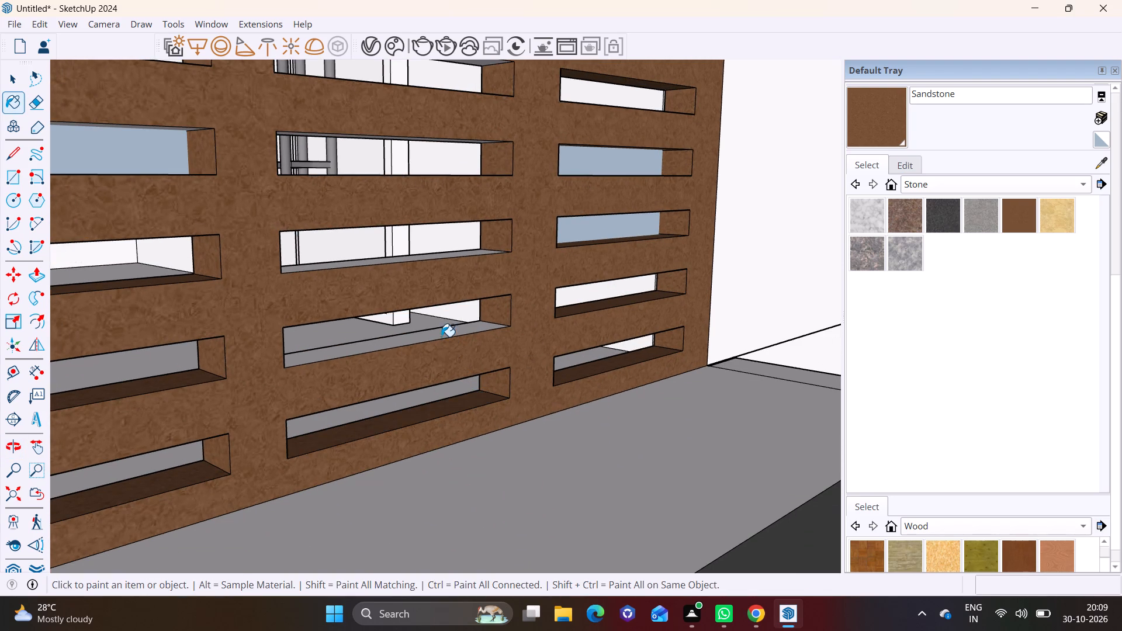
click(425, 250)
key(ctrl+z)
click(402, 260)
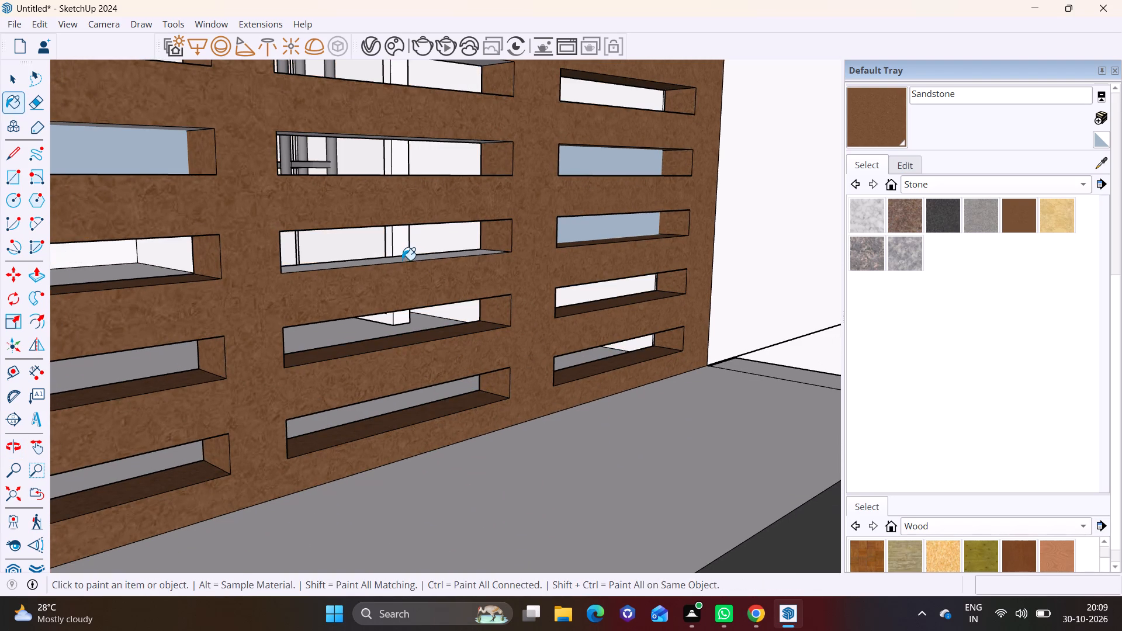
shift+middle_drag(421, 255, 437, 364)
middle_drag(424, 272, 422, 351)
click(424, 366)
click(394, 296)
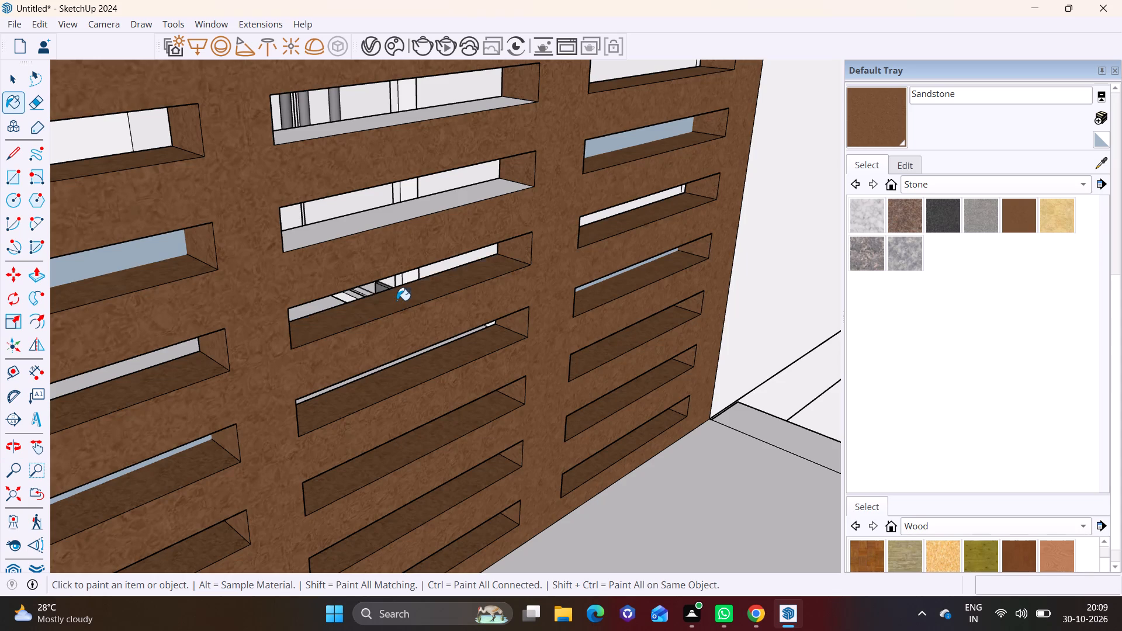
click(379, 237)
click(376, 220)
click(365, 131)
Paint the bottoms of the third column's slots with Sandstone, from the ninth up to the fourth.
shift+middle_drag(389, 129, 407, 341)
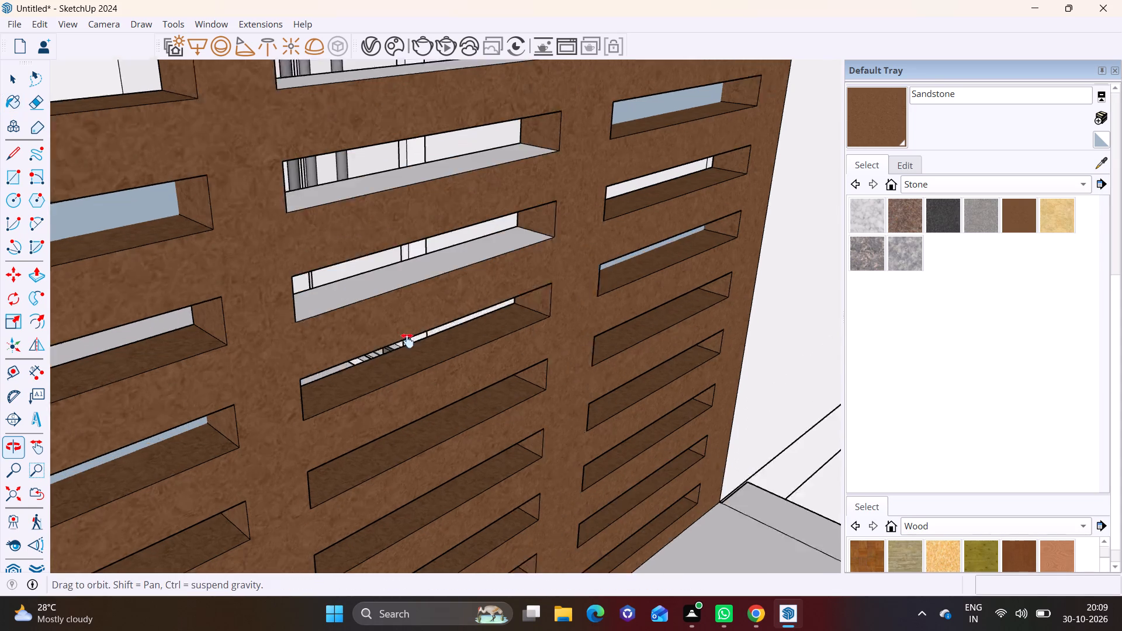
shift+middle_drag(407, 341, 410, 381)
click(418, 355)
click(402, 272)
double_click(399, 179)
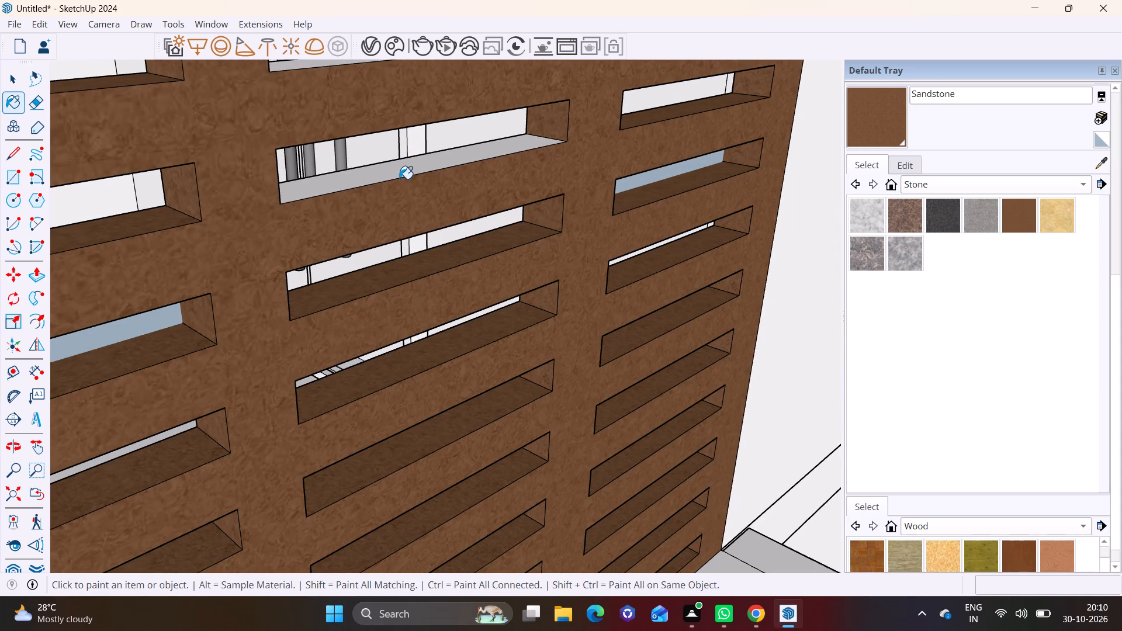
click(405, 168)
shift+middle_drag(405, 168, 428, 439)
click(439, 341)
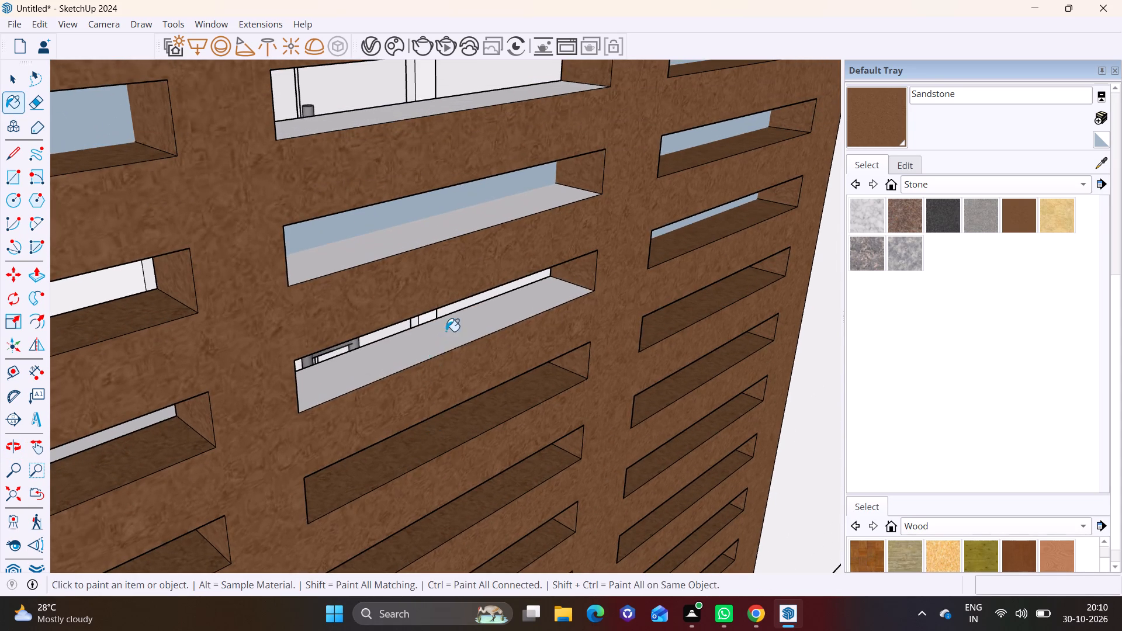
click(428, 237)
click(428, 113)
Paint the bottoms of the third column's top three slots with Sandstone.
shift+middle_drag(469, 221, 444, 351)
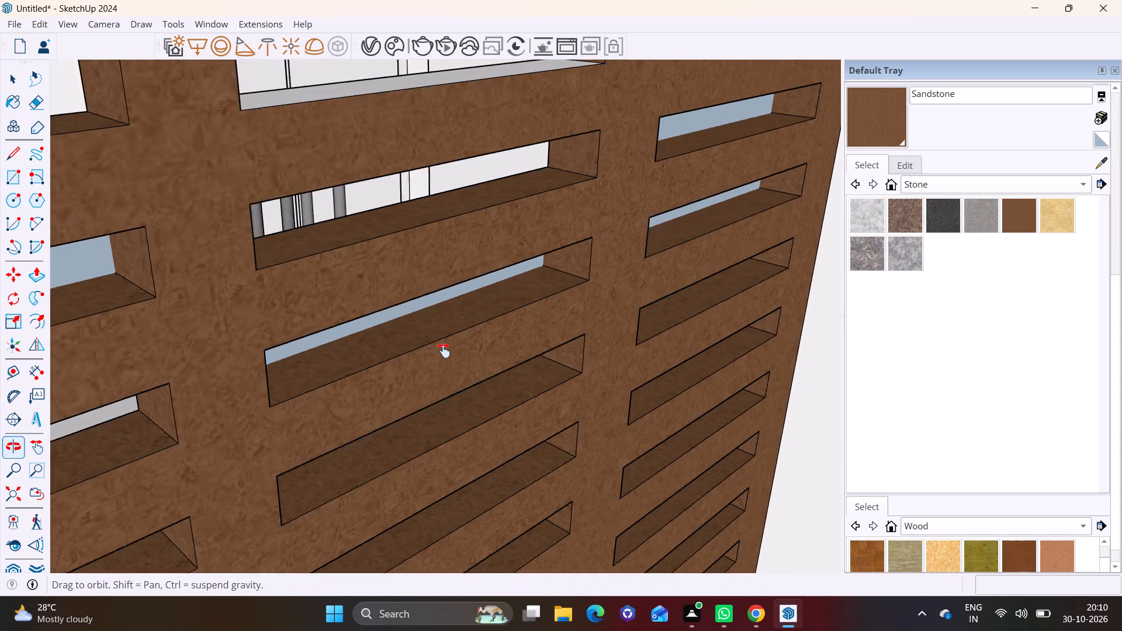
shift+middle_drag(444, 351, 414, 482)
click(340, 285)
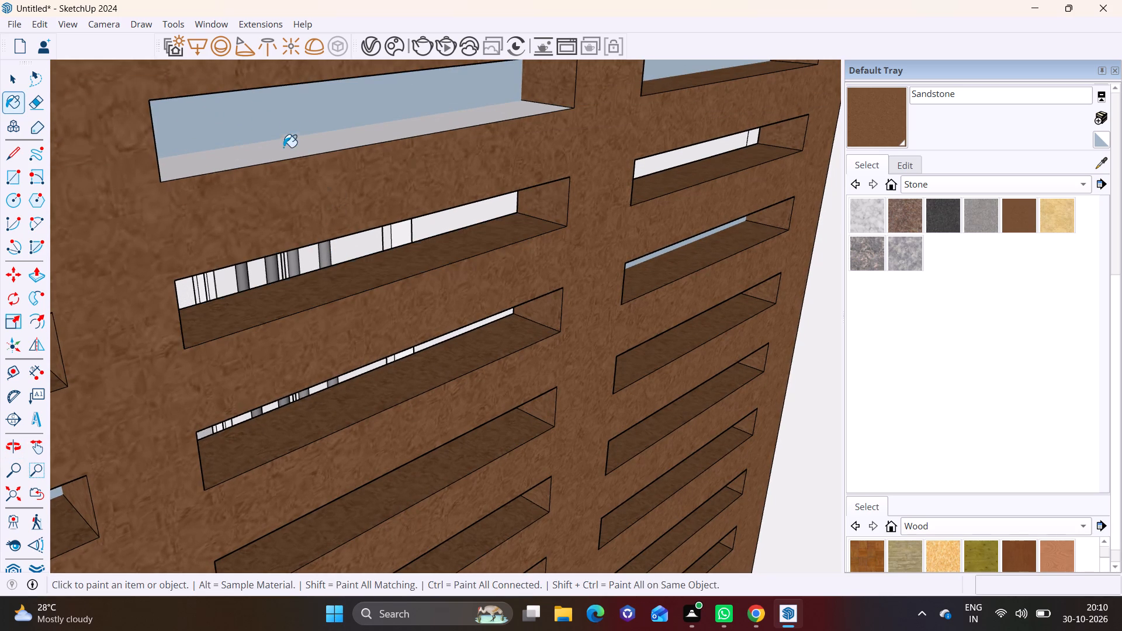
click(283, 151)
shift+middle_drag(334, 174, 347, 415)
scroll(369, 335, down, 2)
click(362, 238)
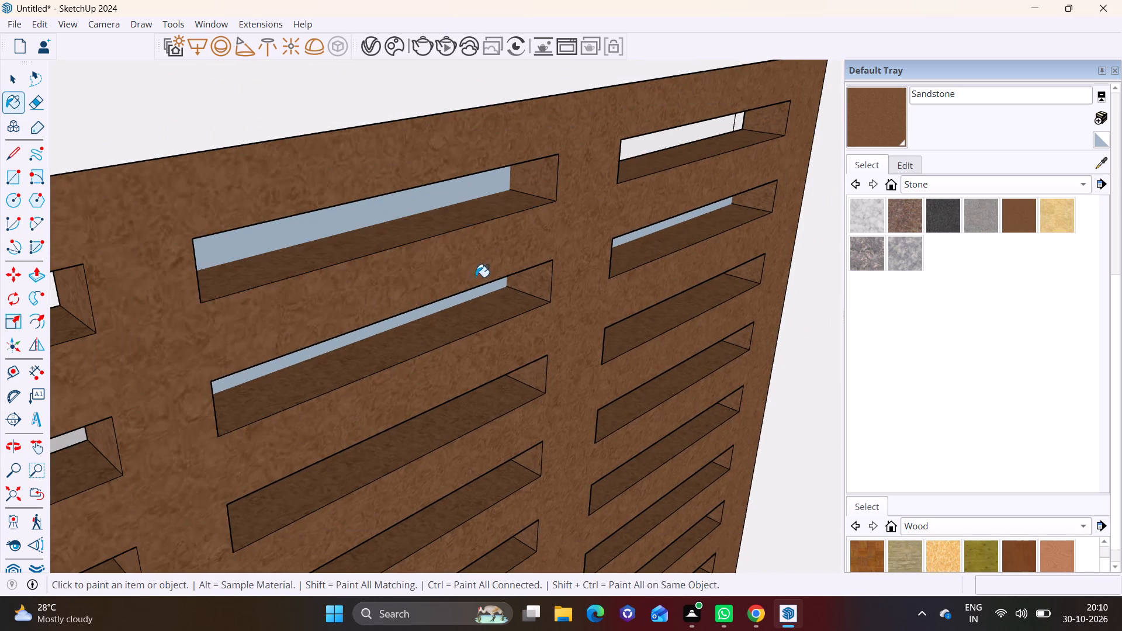
Paint the tops and second-column-side end faces of the third column's top three slots with Sandstone.
middle_drag(479, 287, 248, 47)
click(254, 181)
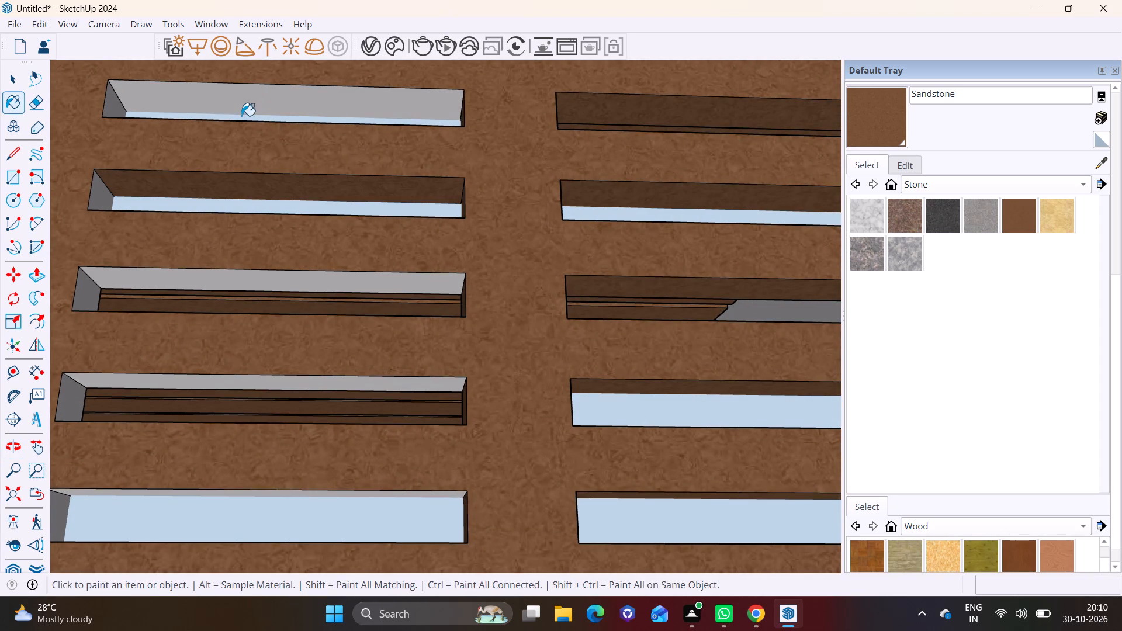
click(241, 112)
click(119, 106)
click(99, 189)
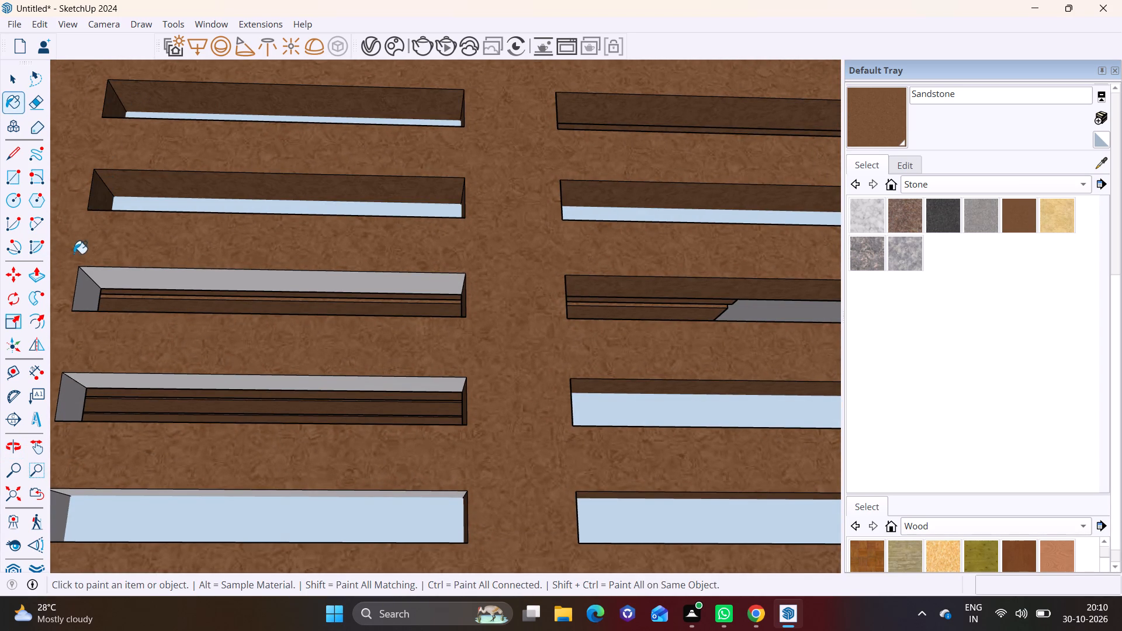
click(84, 289)
click(136, 278)
Paint the tops and second-column-side end faces of the third column's fourth to sixth slots with Sandstone.
middle_drag(191, 307, 190, 211)
middle_drag(214, 247, 164, 407)
scroll(243, 298, down, 2)
scroll(212, 224, down, 1)
middle_drag(212, 224, 247, 116)
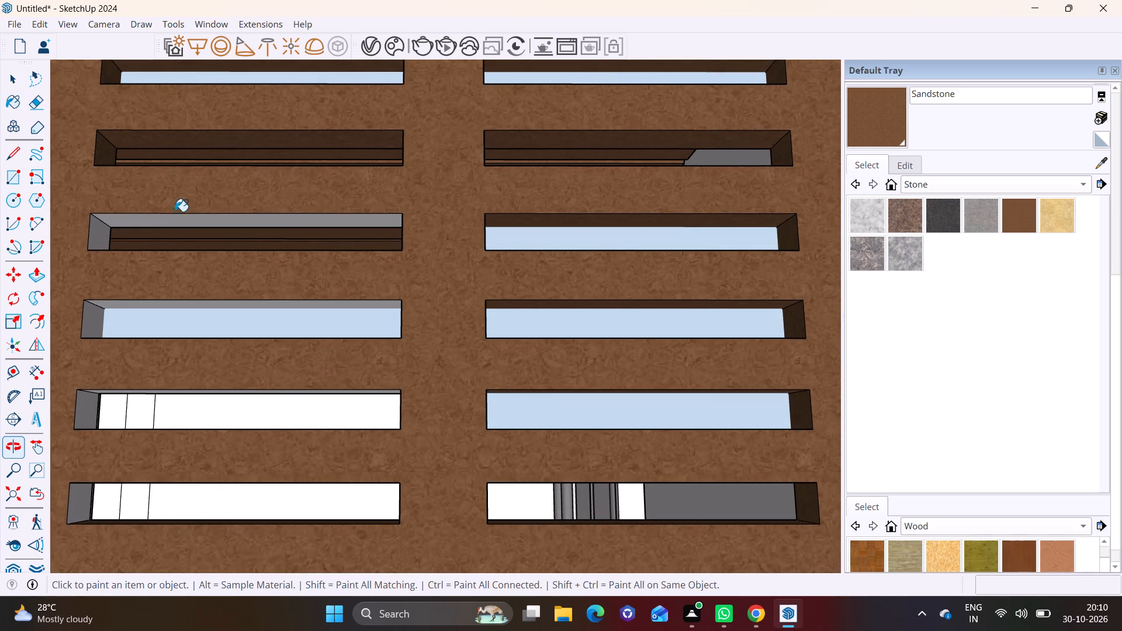
click(106, 229)
click(122, 224)
click(122, 307)
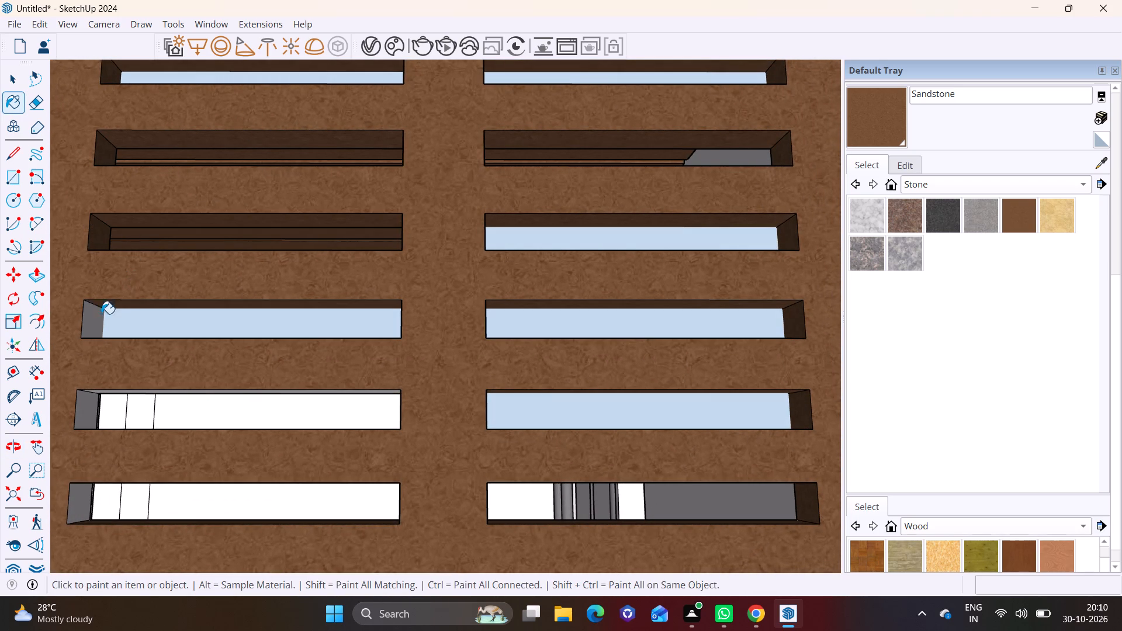
click(93, 318)
click(92, 402)
middle_drag(137, 382, 148, 317)
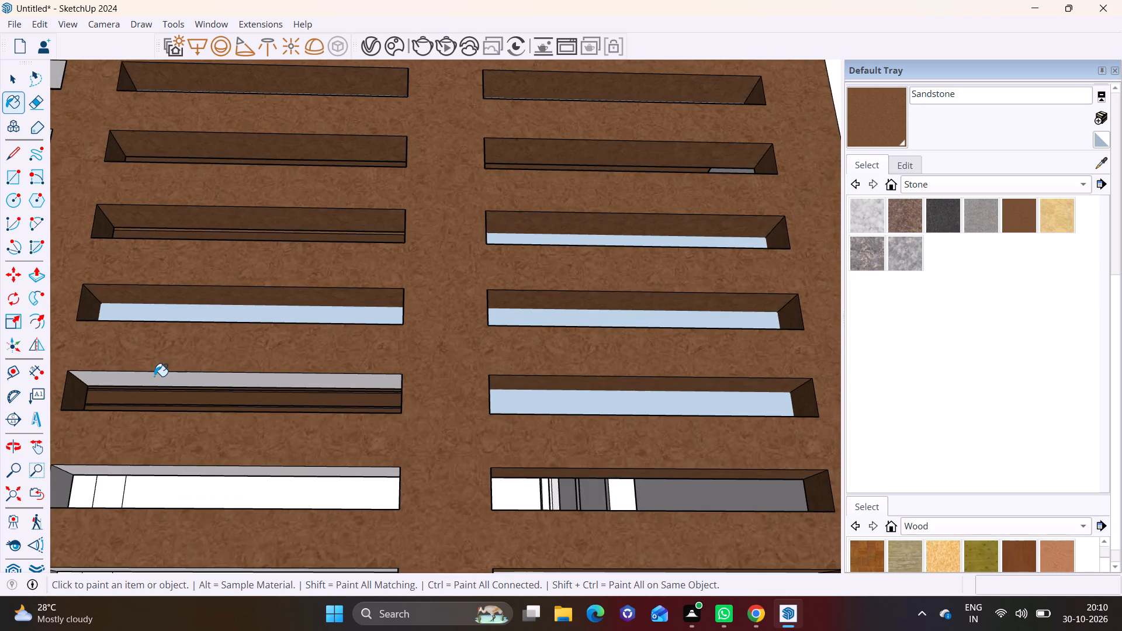
click(154, 376)
Paint the tops and second-column-side end faces of the third column's seventh to ninth slots, plus the tenth's end face, with Sandstone.
middle_drag(206, 377, 342, 242)
click(179, 351)
click(220, 330)
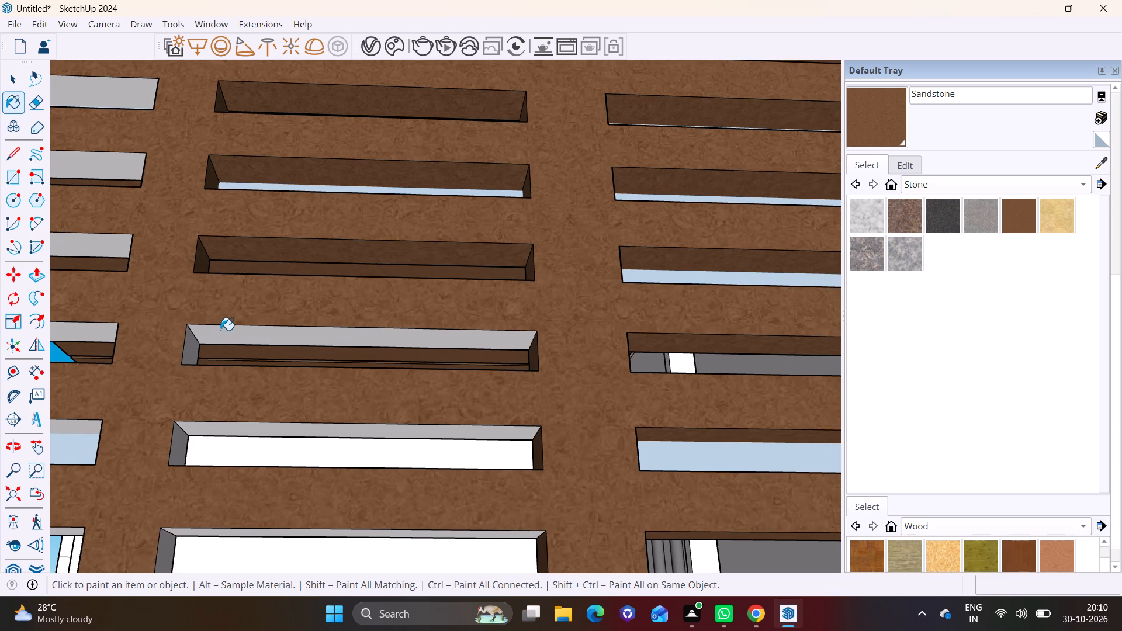
click(192, 349)
click(175, 441)
drag(189, 434, 196, 431)
shift+middle_drag(295, 425, 330, 251)
click(268, 358)
click(205, 370)
click(188, 487)
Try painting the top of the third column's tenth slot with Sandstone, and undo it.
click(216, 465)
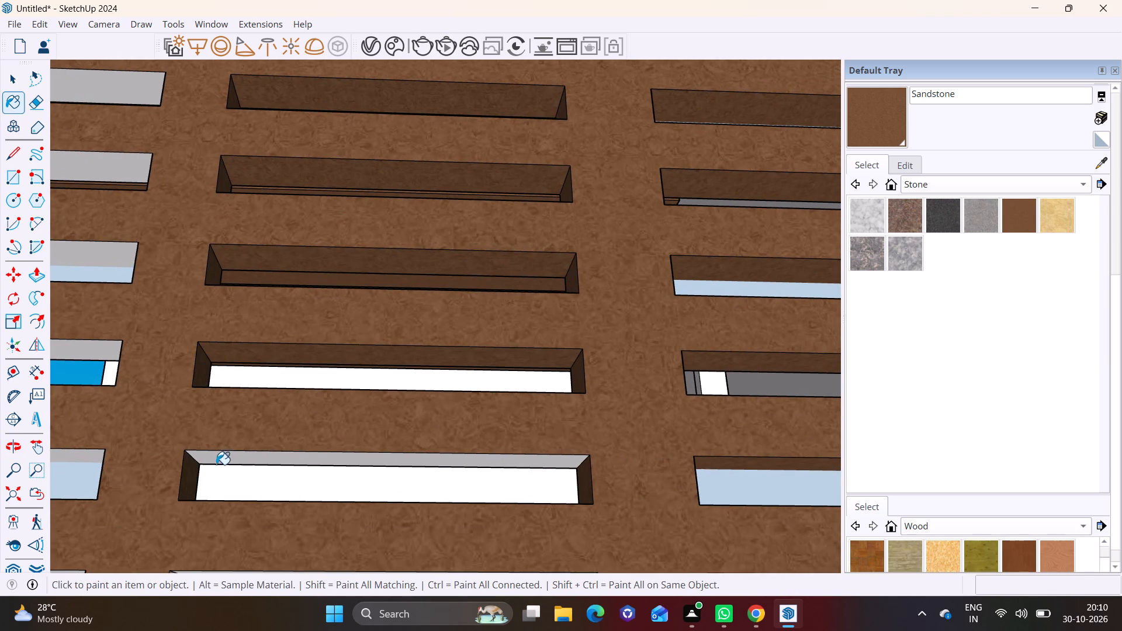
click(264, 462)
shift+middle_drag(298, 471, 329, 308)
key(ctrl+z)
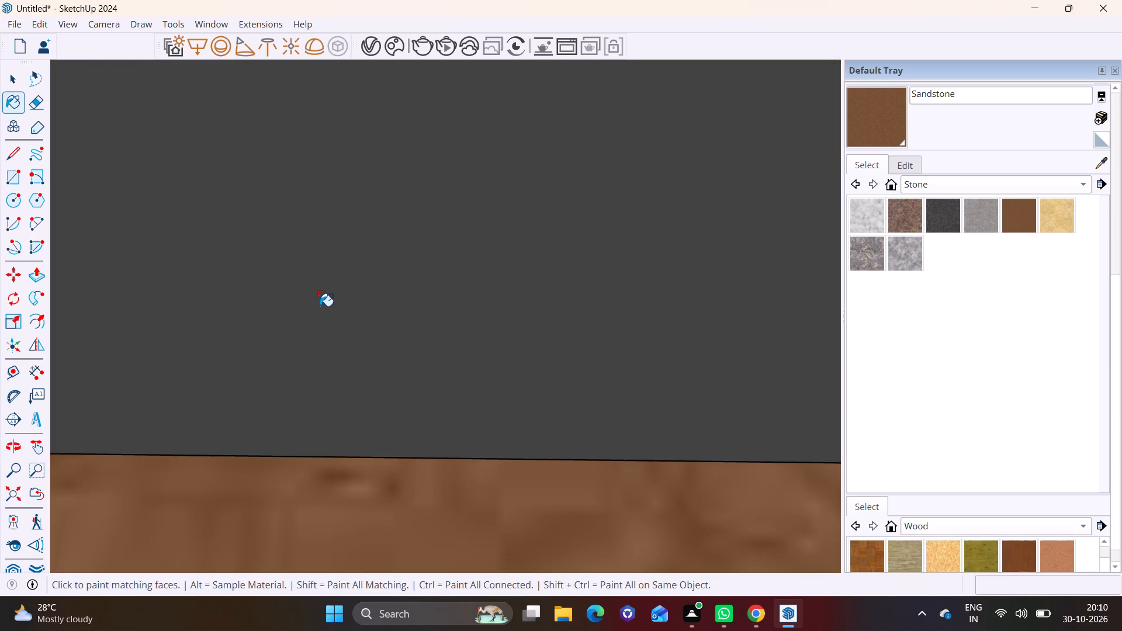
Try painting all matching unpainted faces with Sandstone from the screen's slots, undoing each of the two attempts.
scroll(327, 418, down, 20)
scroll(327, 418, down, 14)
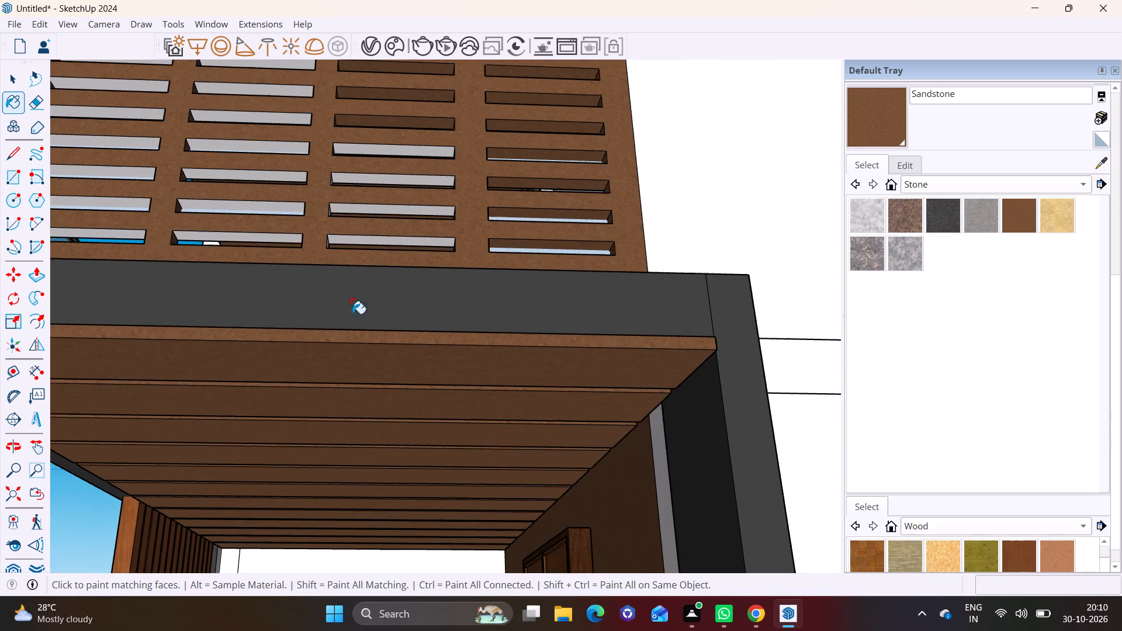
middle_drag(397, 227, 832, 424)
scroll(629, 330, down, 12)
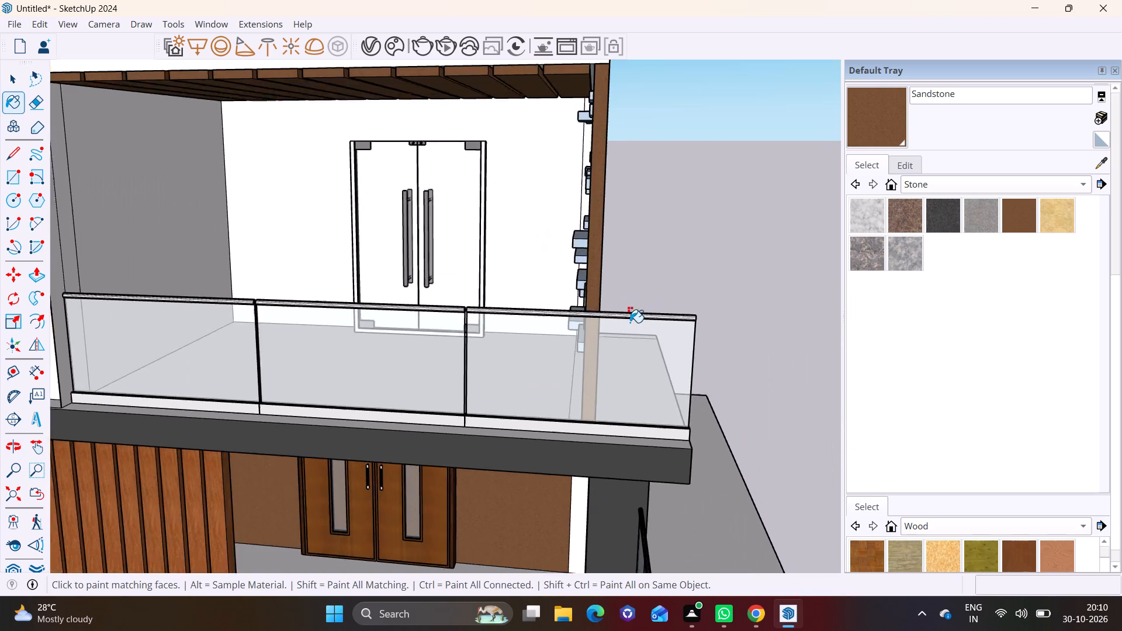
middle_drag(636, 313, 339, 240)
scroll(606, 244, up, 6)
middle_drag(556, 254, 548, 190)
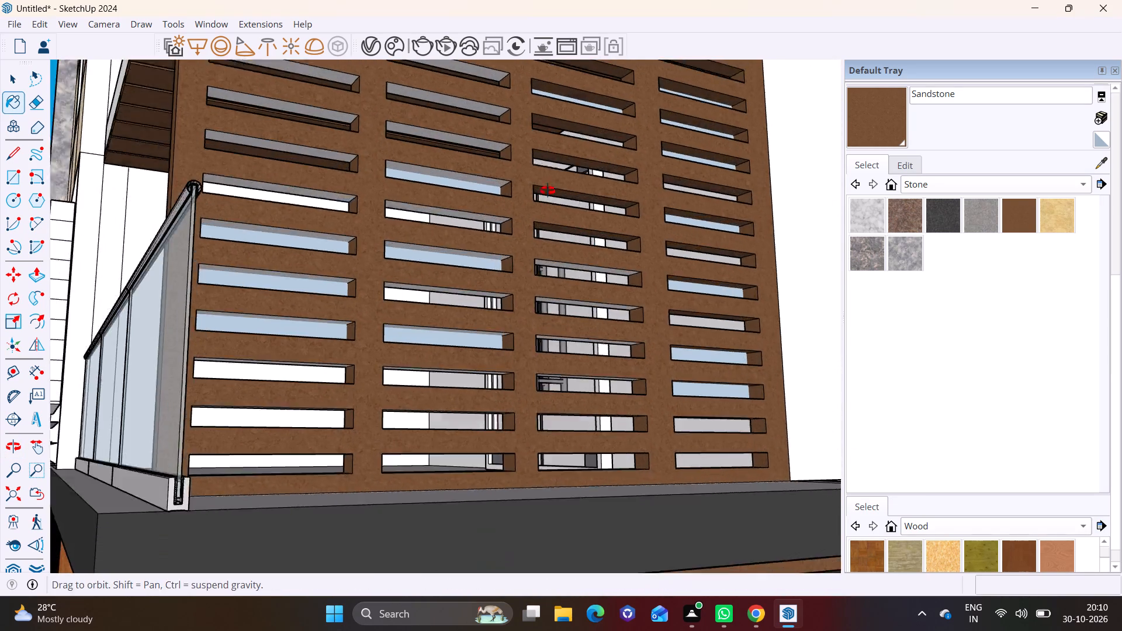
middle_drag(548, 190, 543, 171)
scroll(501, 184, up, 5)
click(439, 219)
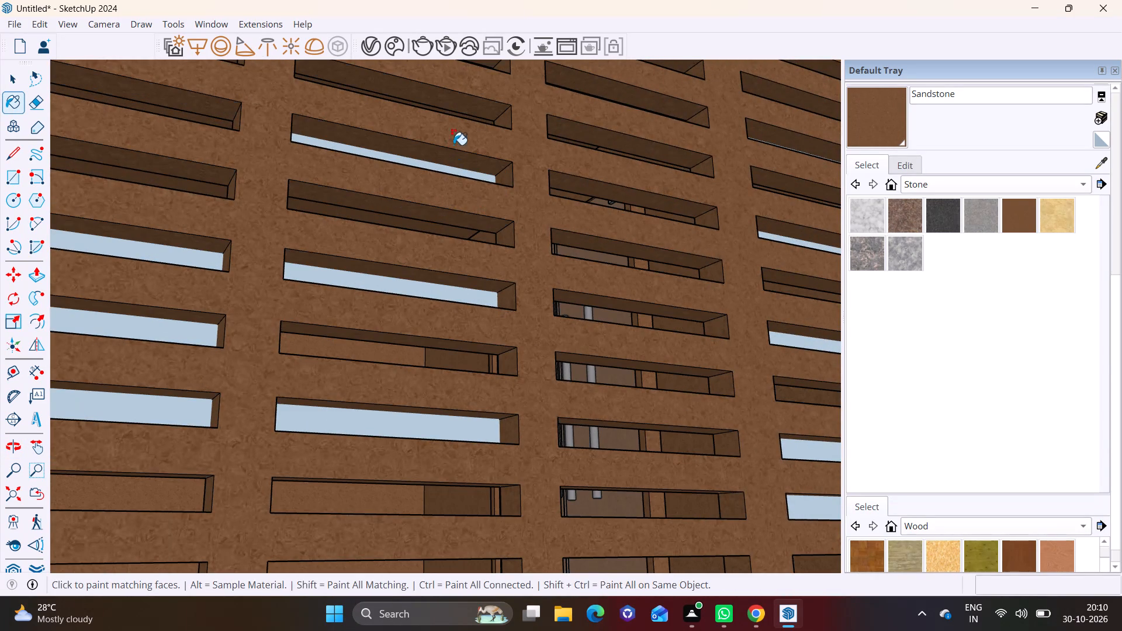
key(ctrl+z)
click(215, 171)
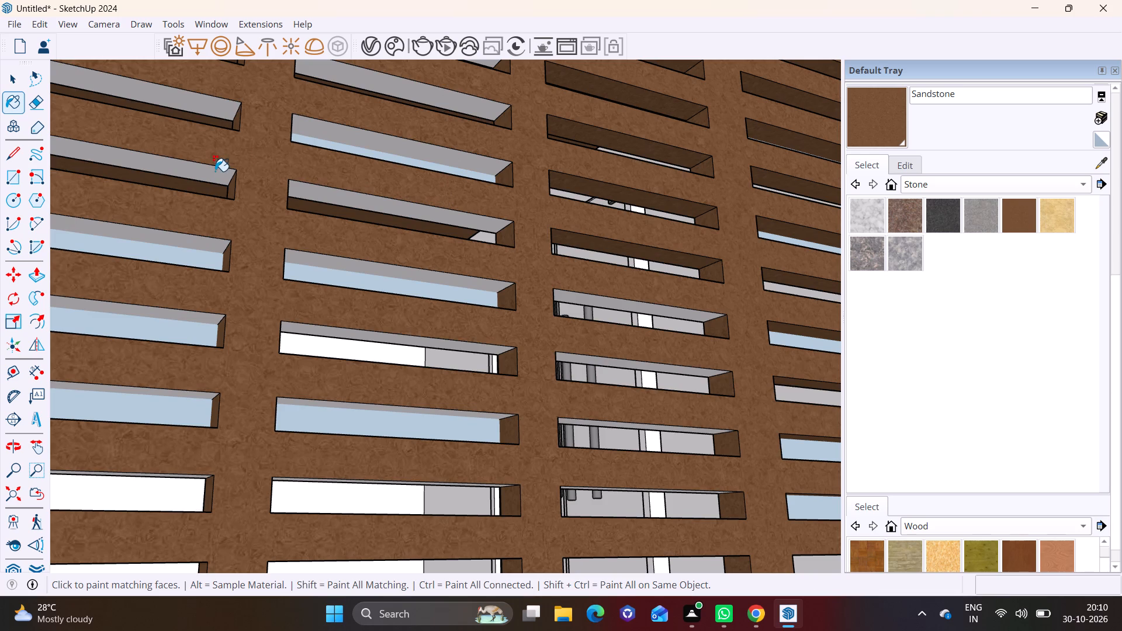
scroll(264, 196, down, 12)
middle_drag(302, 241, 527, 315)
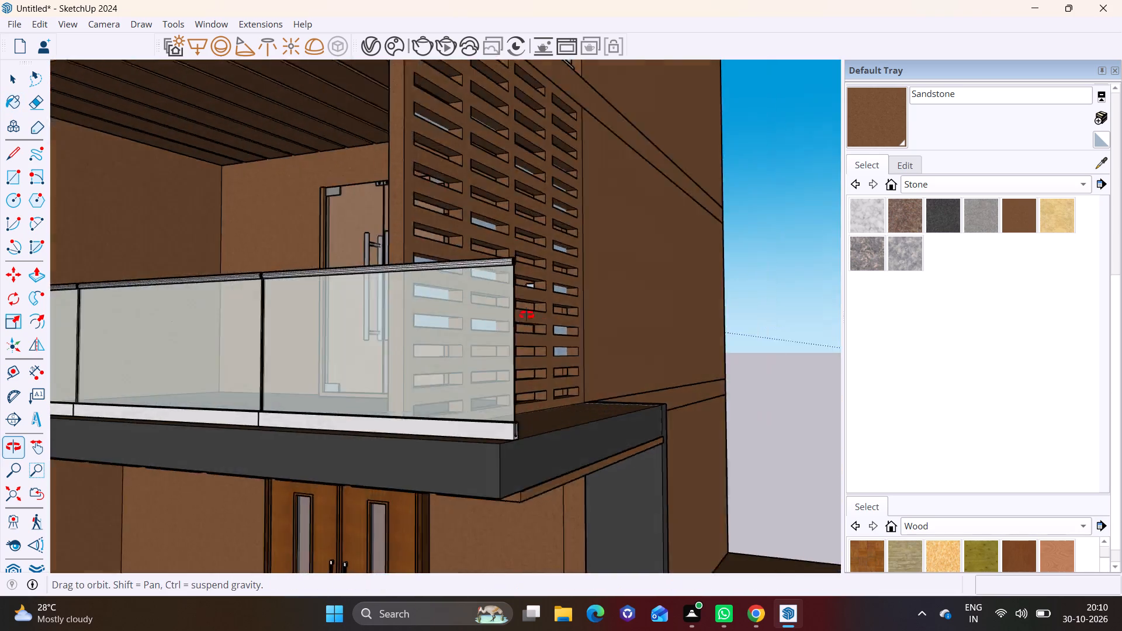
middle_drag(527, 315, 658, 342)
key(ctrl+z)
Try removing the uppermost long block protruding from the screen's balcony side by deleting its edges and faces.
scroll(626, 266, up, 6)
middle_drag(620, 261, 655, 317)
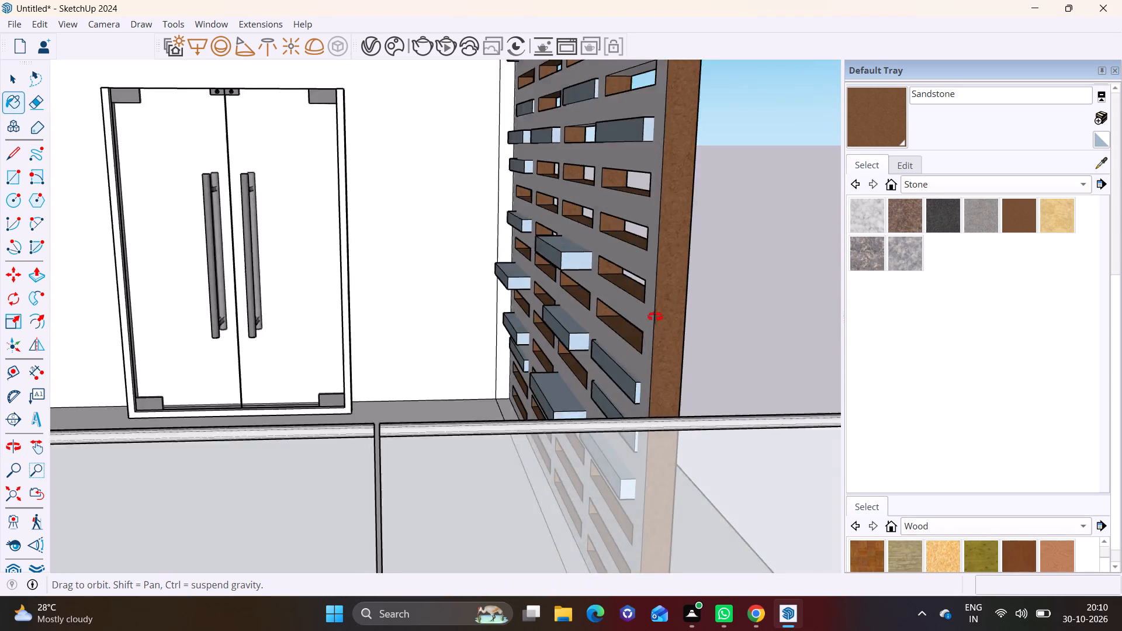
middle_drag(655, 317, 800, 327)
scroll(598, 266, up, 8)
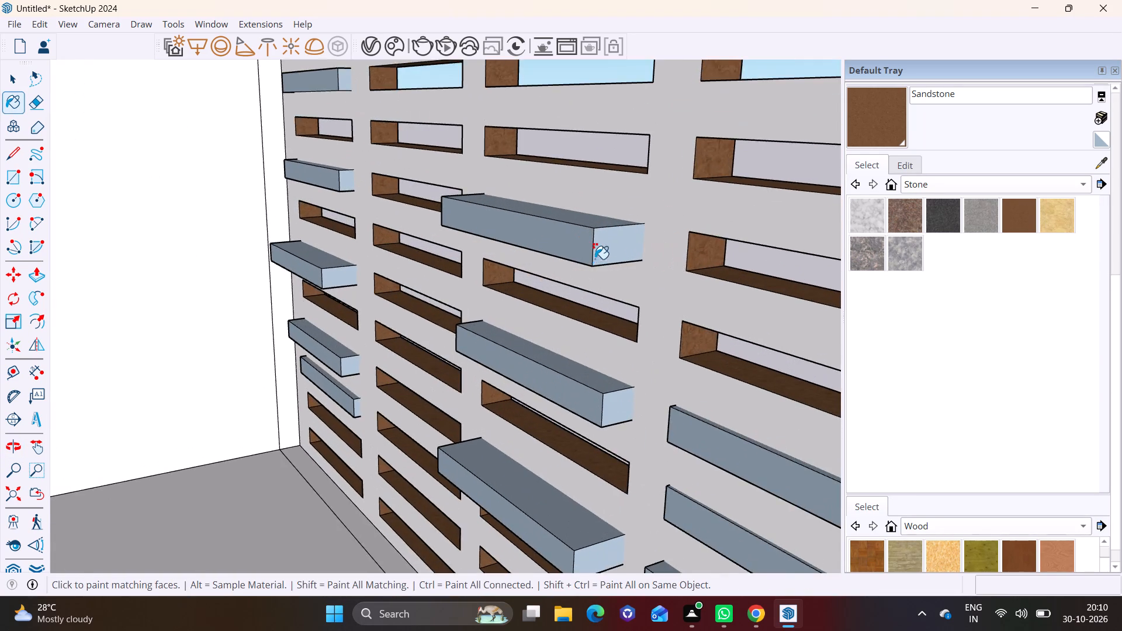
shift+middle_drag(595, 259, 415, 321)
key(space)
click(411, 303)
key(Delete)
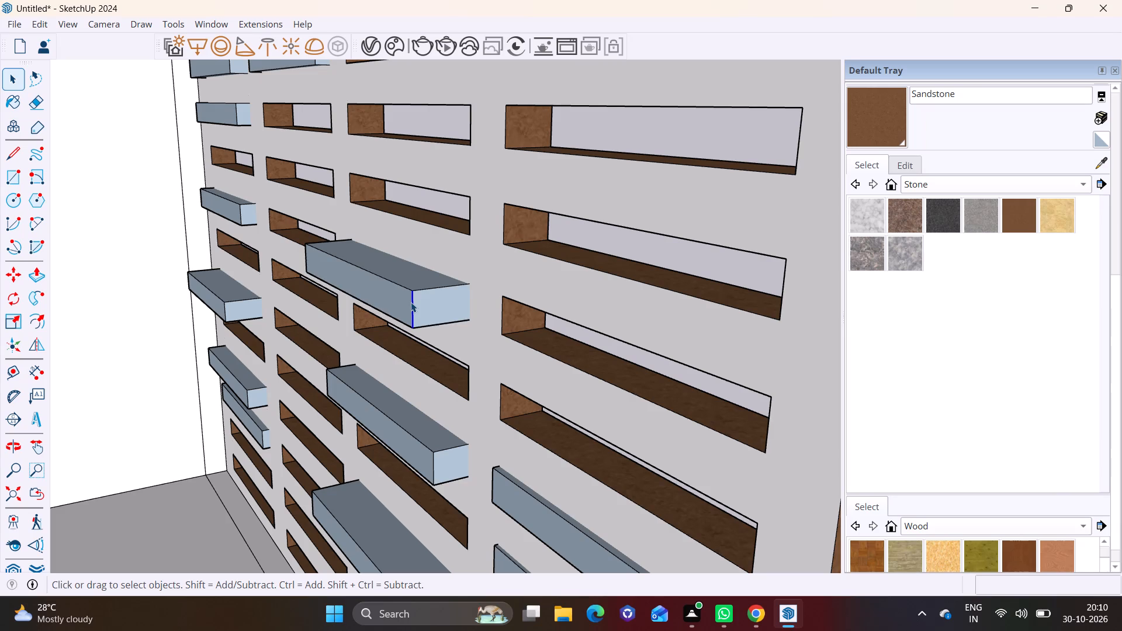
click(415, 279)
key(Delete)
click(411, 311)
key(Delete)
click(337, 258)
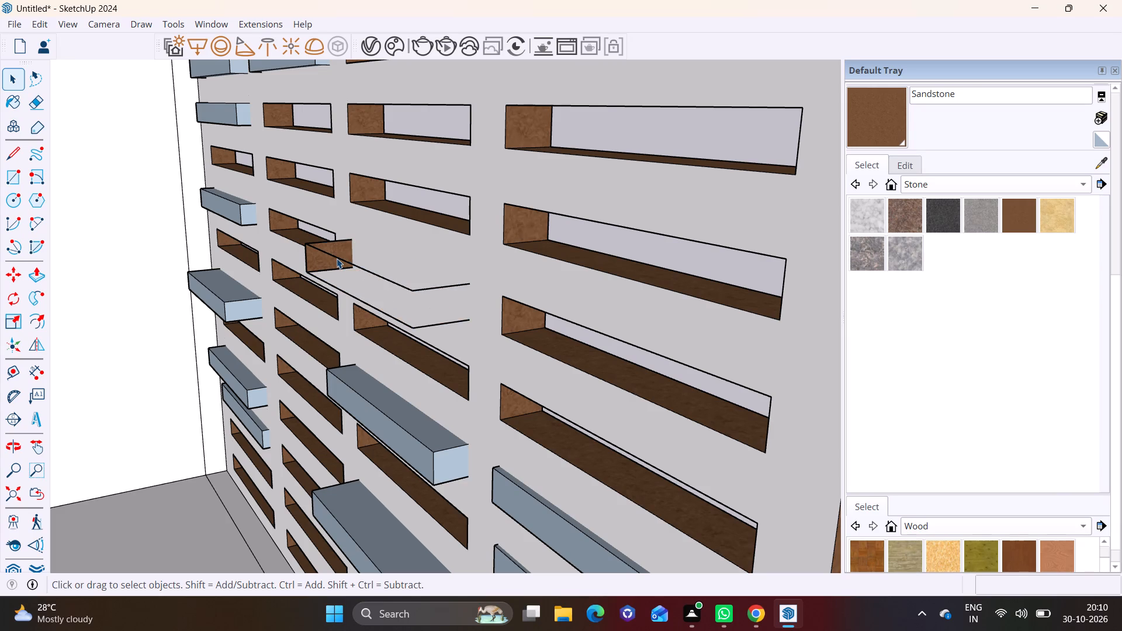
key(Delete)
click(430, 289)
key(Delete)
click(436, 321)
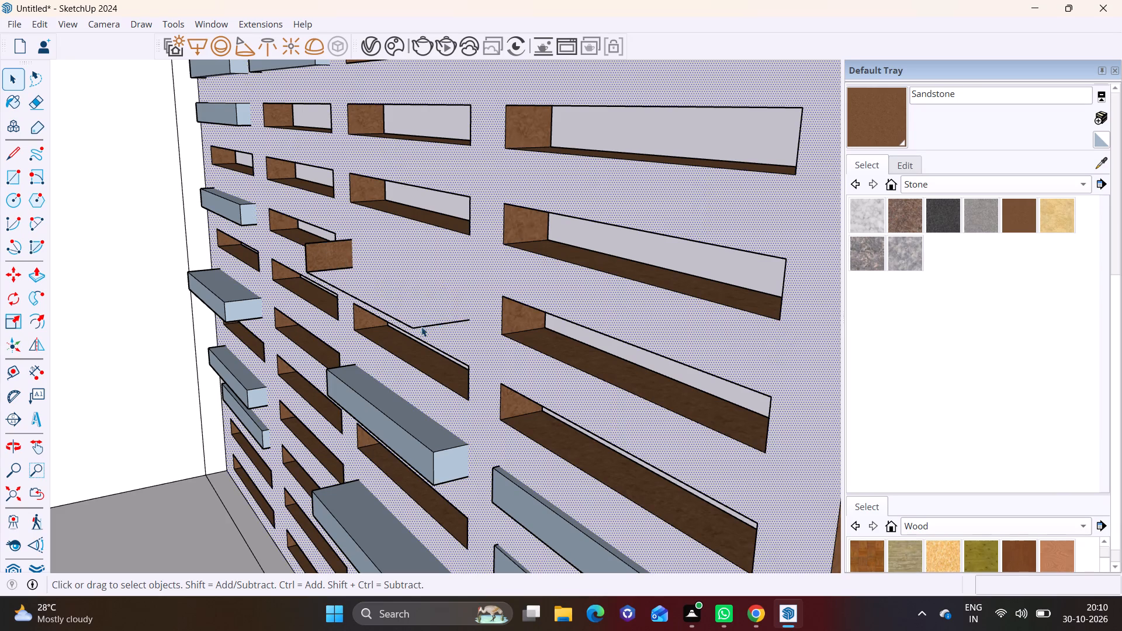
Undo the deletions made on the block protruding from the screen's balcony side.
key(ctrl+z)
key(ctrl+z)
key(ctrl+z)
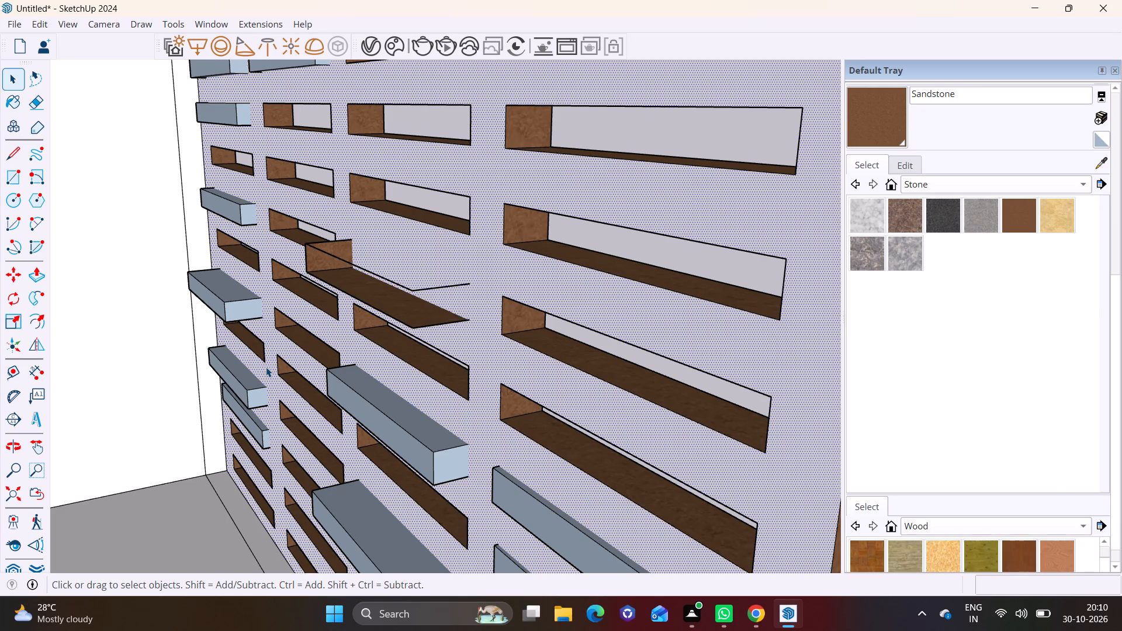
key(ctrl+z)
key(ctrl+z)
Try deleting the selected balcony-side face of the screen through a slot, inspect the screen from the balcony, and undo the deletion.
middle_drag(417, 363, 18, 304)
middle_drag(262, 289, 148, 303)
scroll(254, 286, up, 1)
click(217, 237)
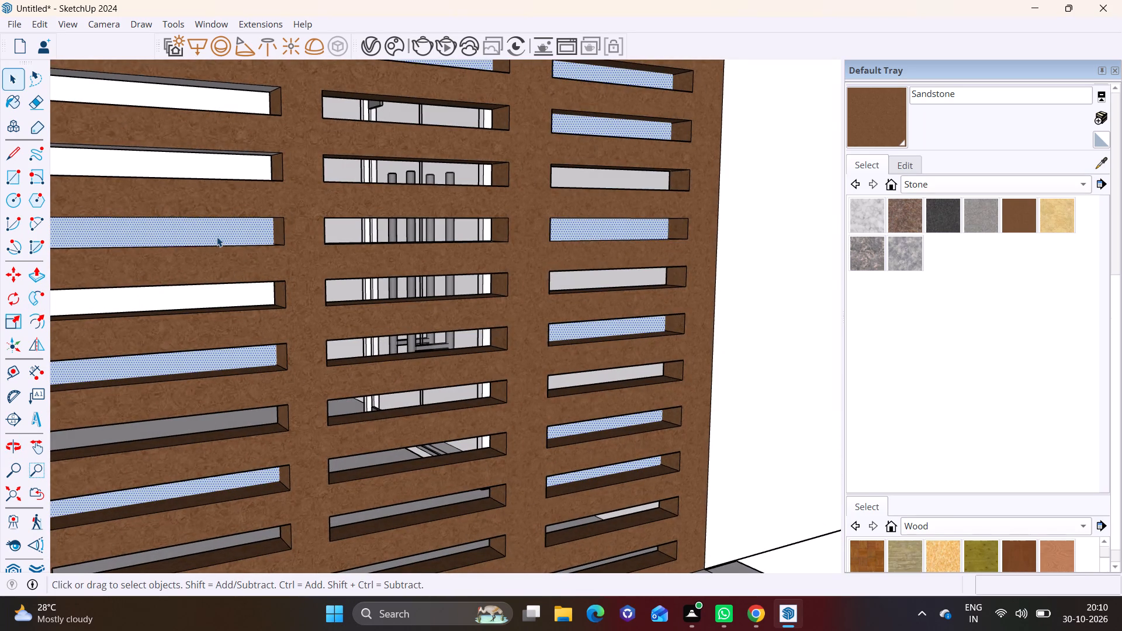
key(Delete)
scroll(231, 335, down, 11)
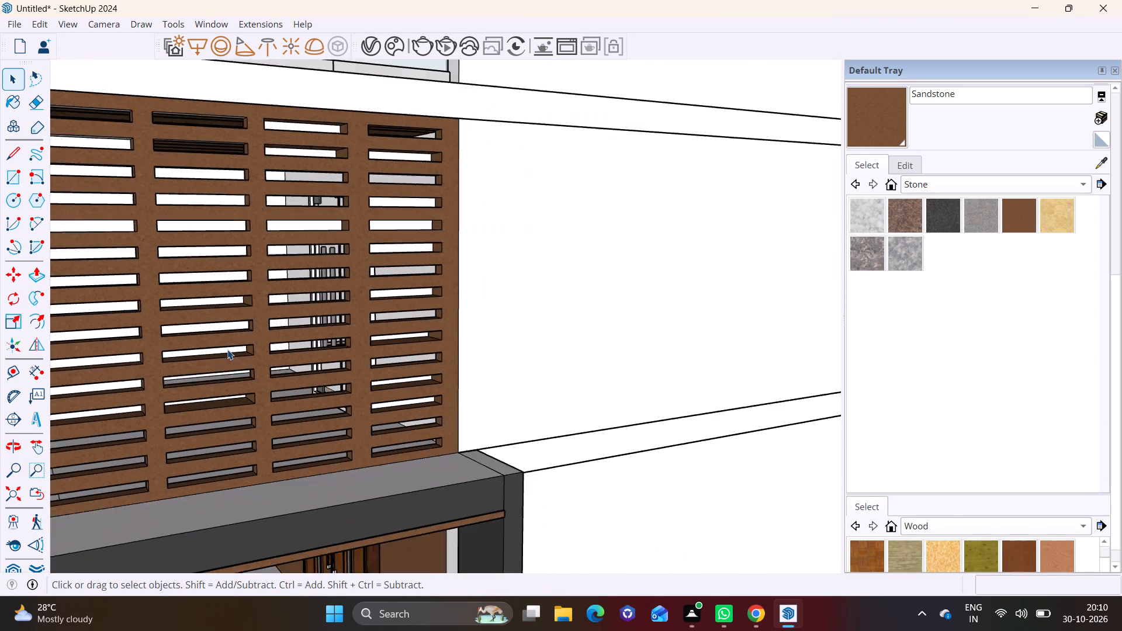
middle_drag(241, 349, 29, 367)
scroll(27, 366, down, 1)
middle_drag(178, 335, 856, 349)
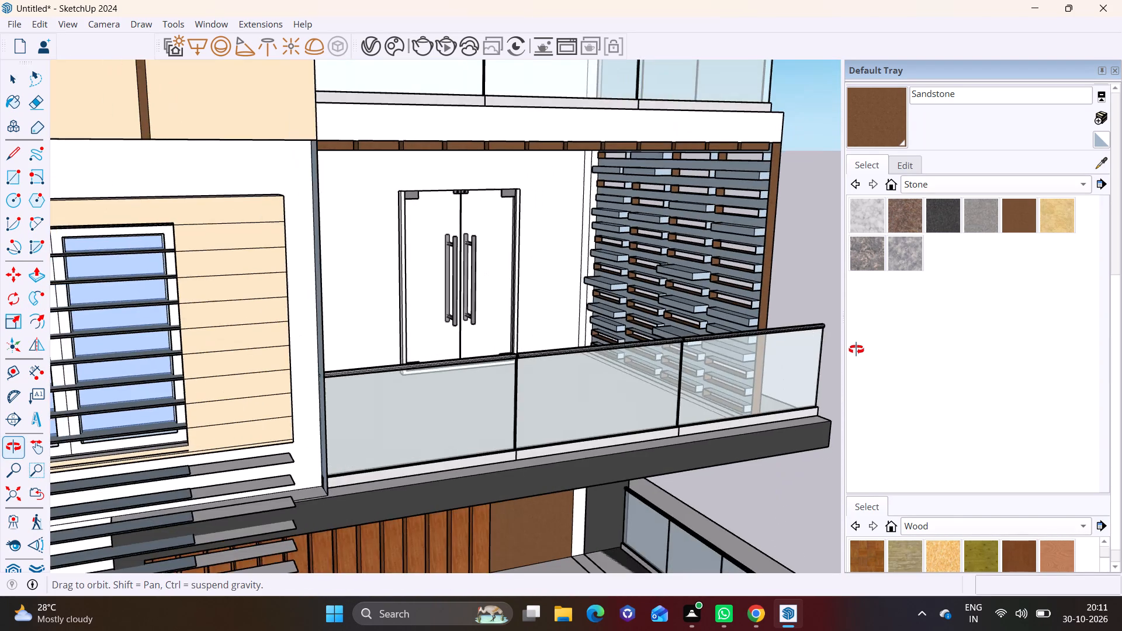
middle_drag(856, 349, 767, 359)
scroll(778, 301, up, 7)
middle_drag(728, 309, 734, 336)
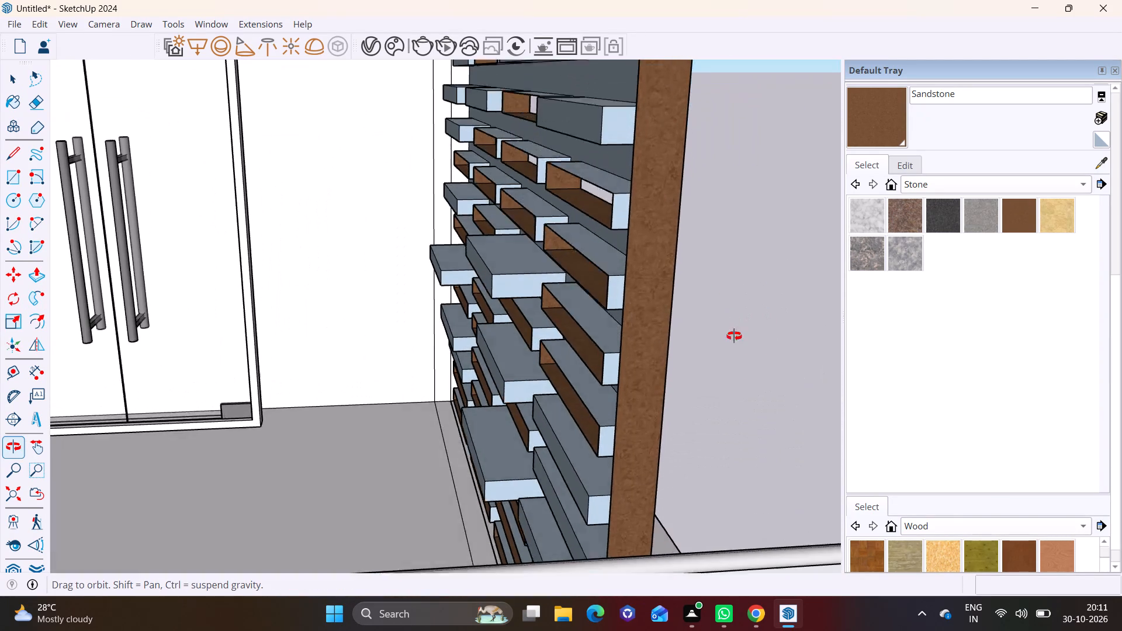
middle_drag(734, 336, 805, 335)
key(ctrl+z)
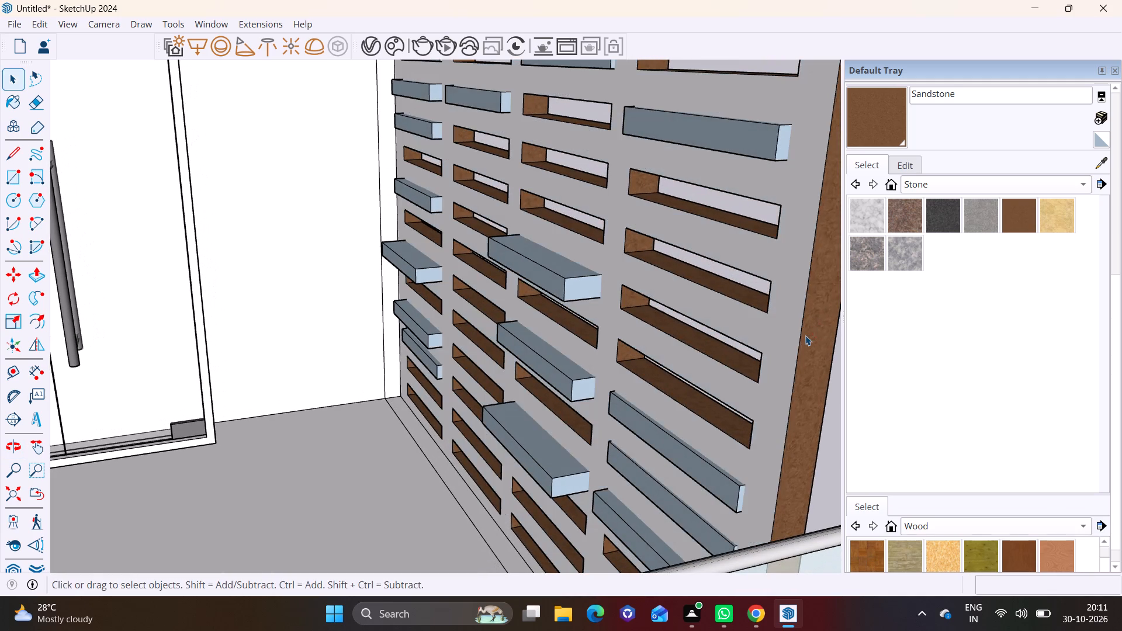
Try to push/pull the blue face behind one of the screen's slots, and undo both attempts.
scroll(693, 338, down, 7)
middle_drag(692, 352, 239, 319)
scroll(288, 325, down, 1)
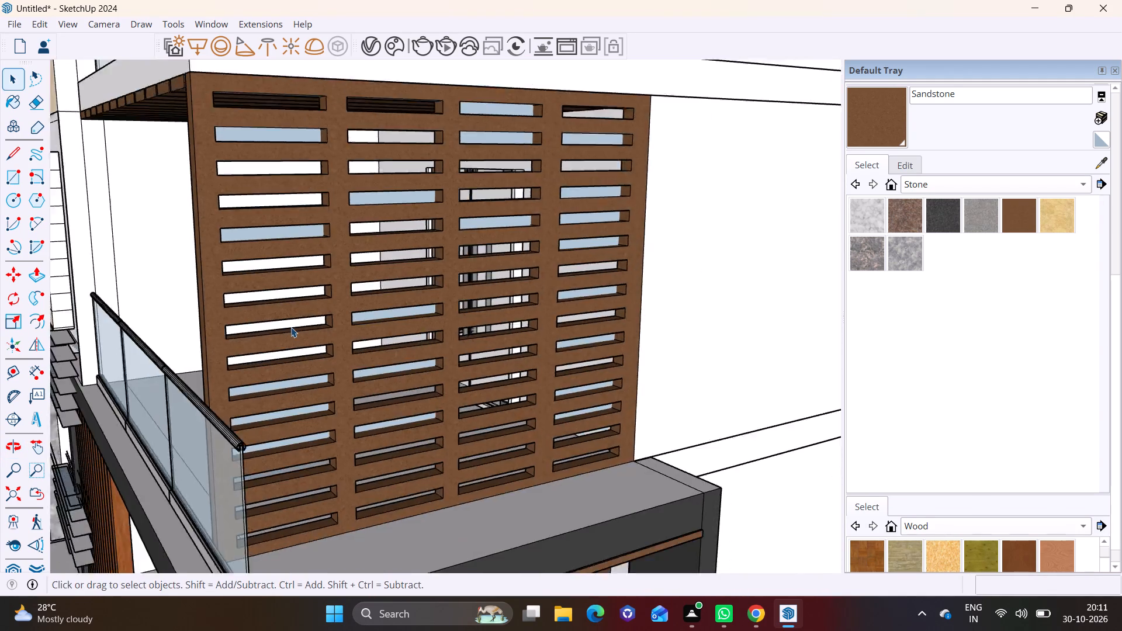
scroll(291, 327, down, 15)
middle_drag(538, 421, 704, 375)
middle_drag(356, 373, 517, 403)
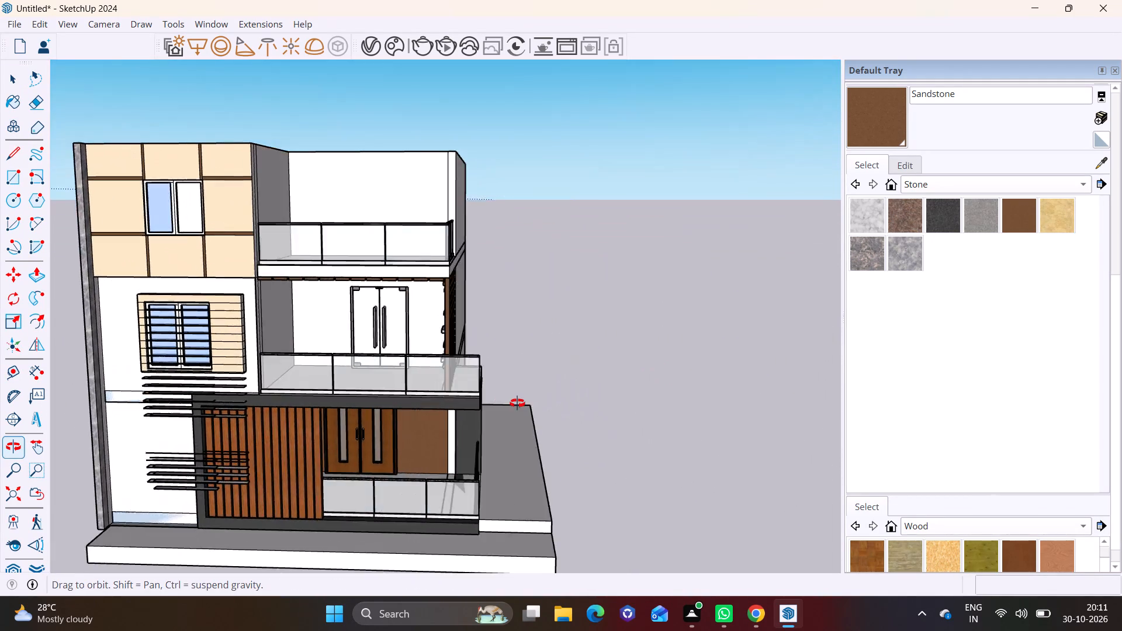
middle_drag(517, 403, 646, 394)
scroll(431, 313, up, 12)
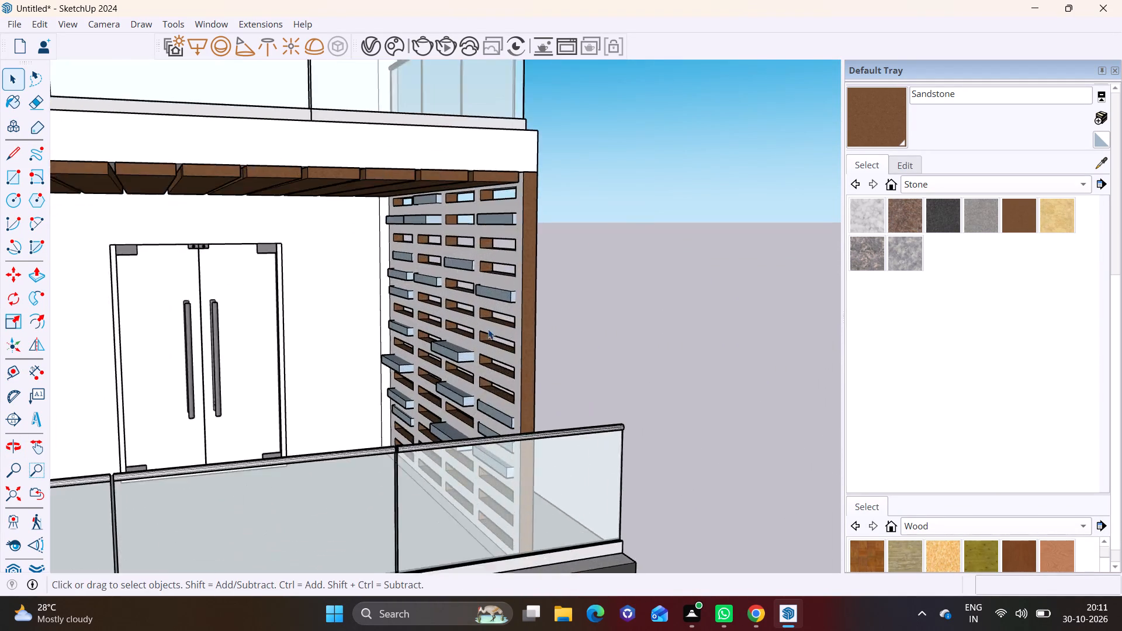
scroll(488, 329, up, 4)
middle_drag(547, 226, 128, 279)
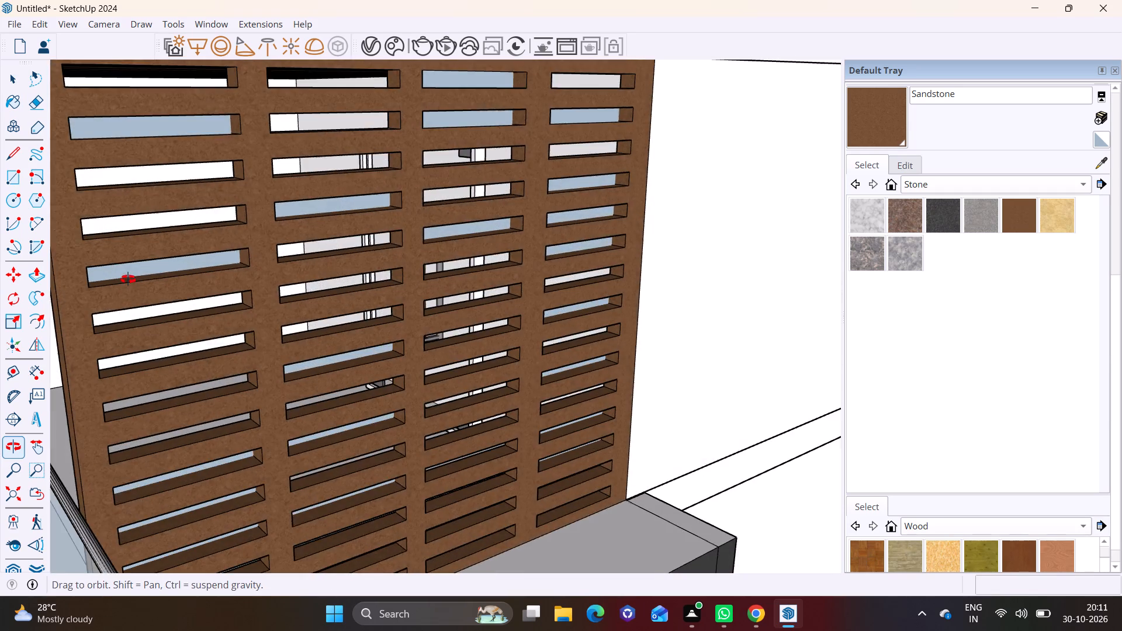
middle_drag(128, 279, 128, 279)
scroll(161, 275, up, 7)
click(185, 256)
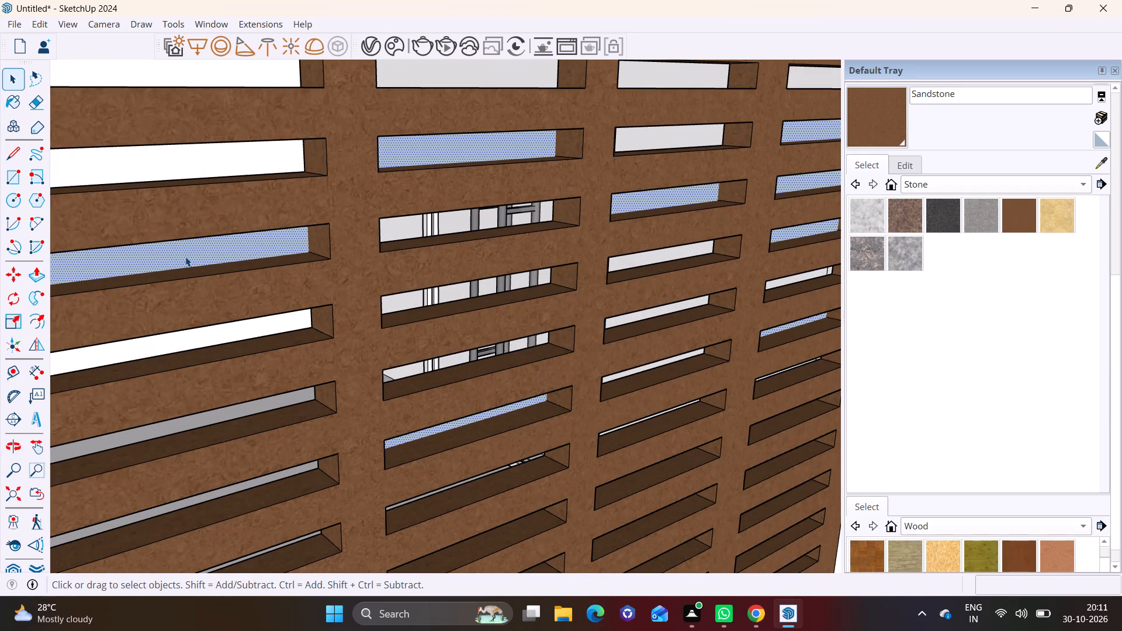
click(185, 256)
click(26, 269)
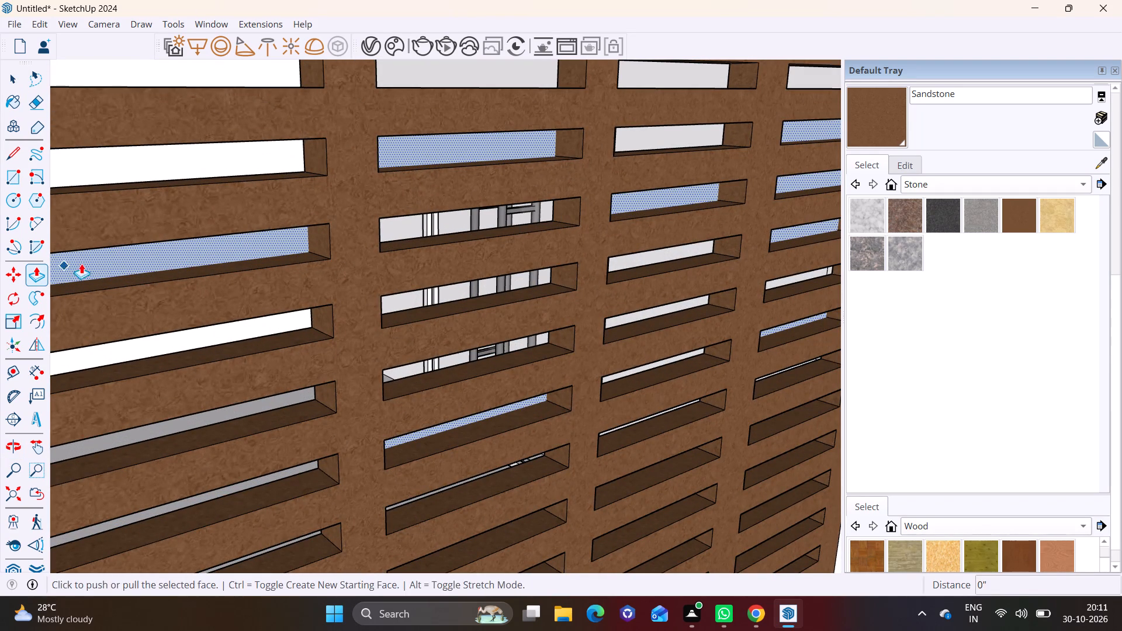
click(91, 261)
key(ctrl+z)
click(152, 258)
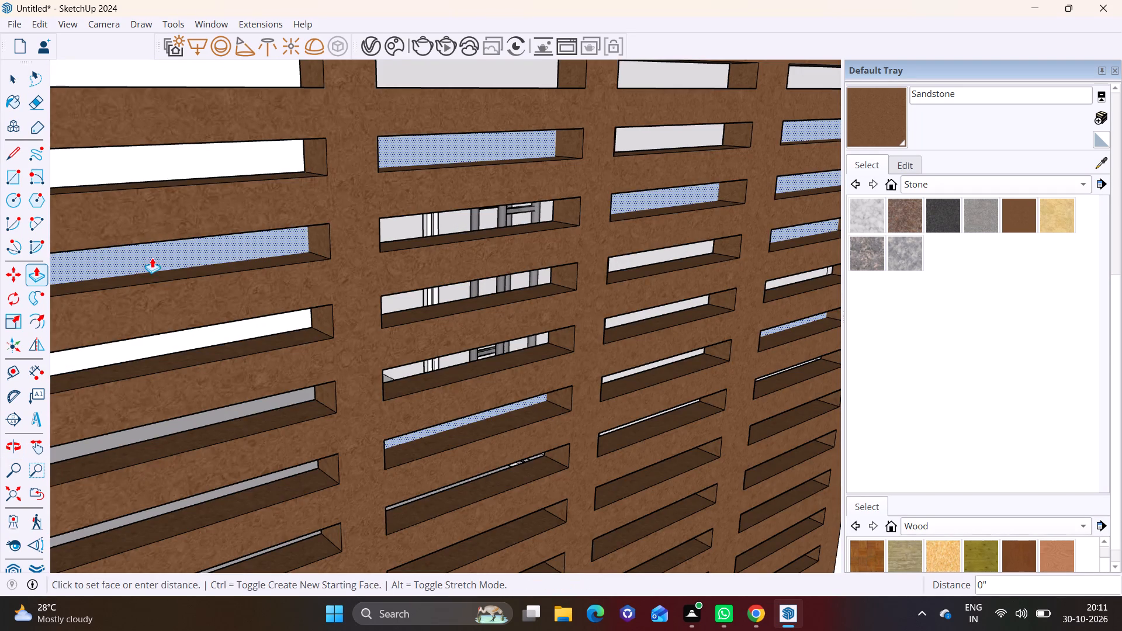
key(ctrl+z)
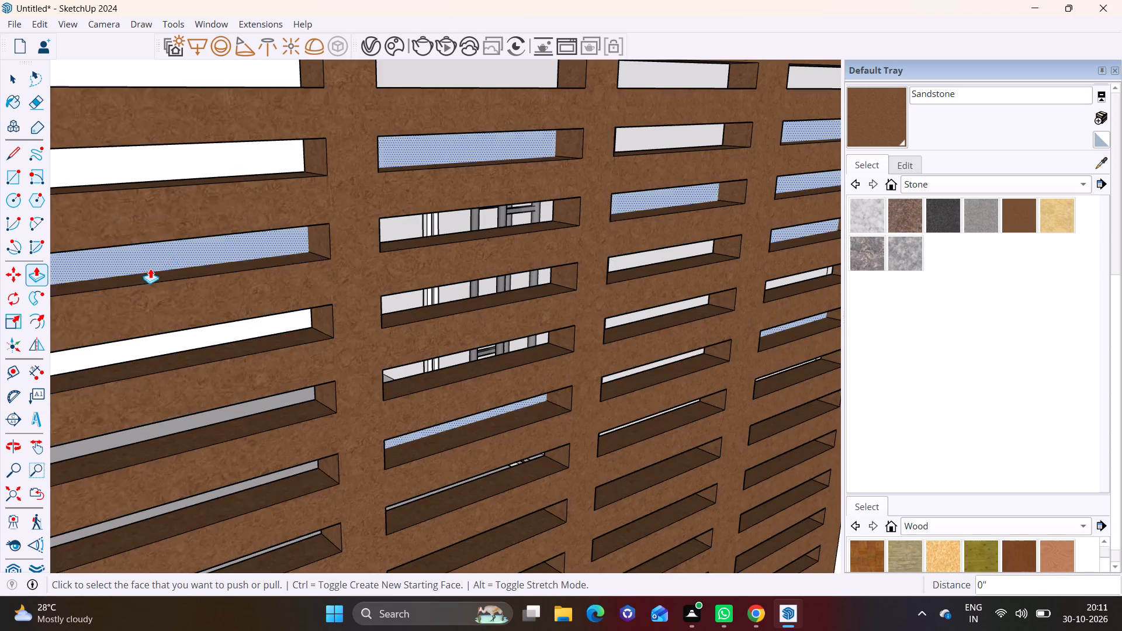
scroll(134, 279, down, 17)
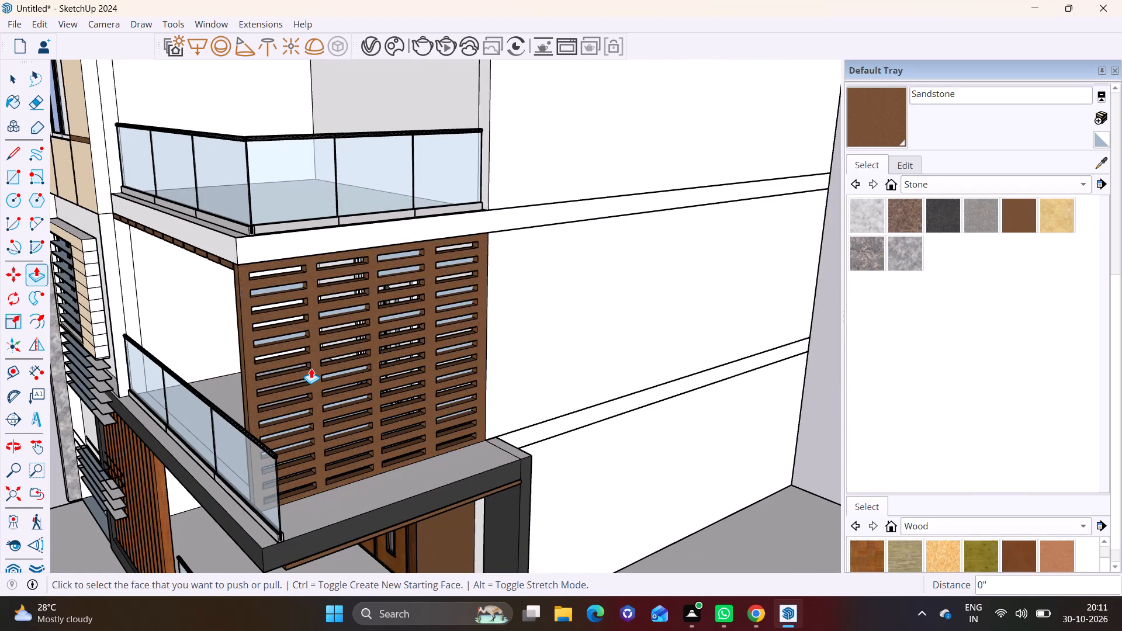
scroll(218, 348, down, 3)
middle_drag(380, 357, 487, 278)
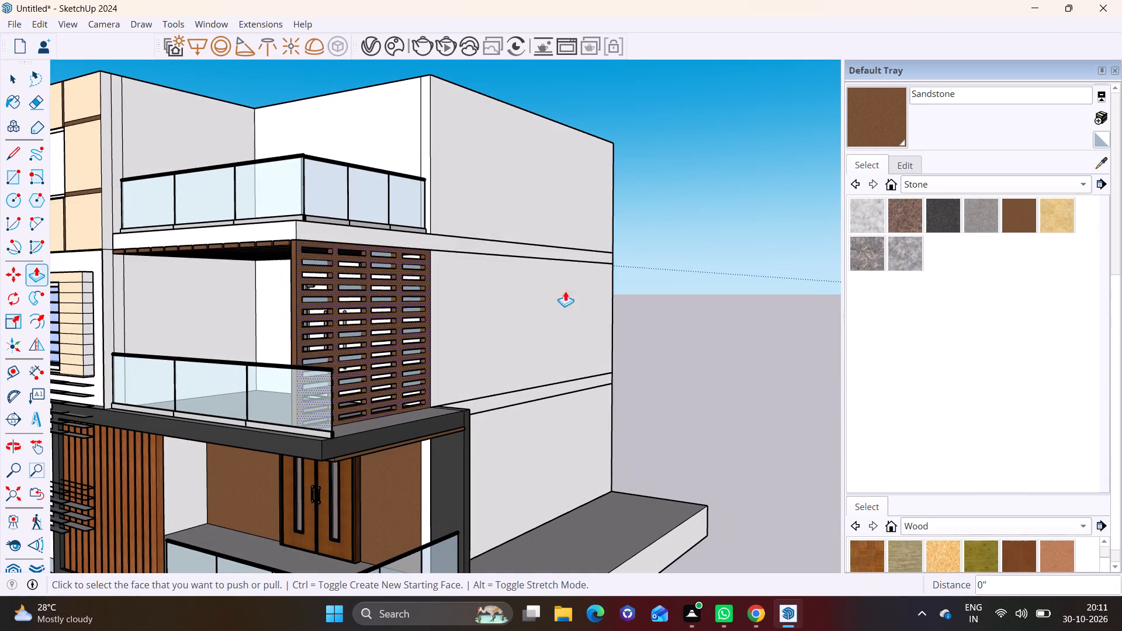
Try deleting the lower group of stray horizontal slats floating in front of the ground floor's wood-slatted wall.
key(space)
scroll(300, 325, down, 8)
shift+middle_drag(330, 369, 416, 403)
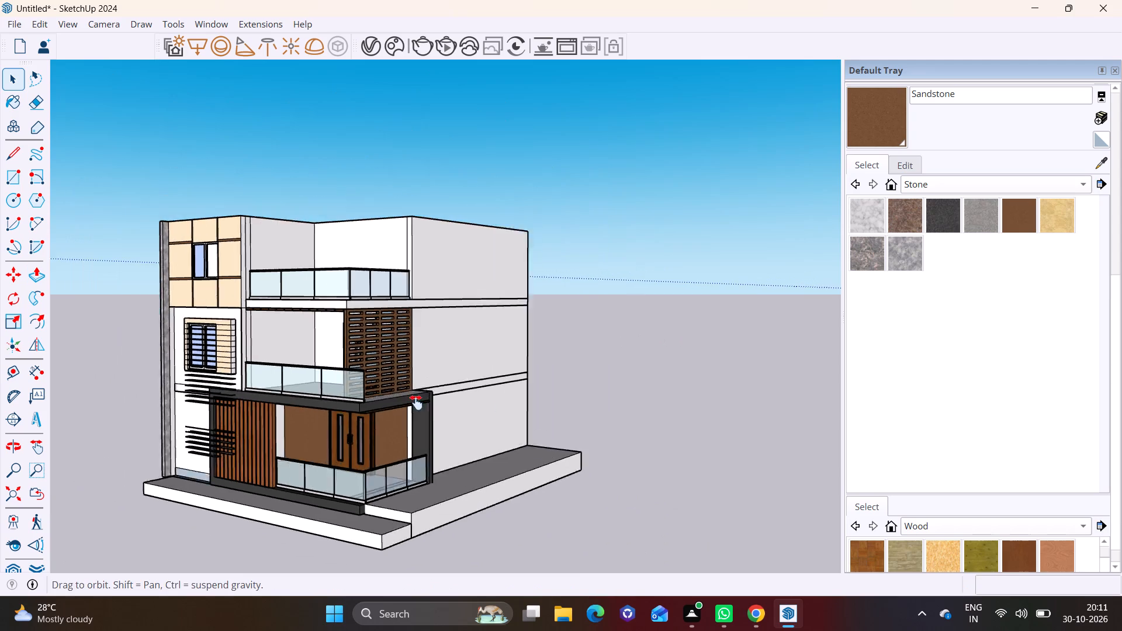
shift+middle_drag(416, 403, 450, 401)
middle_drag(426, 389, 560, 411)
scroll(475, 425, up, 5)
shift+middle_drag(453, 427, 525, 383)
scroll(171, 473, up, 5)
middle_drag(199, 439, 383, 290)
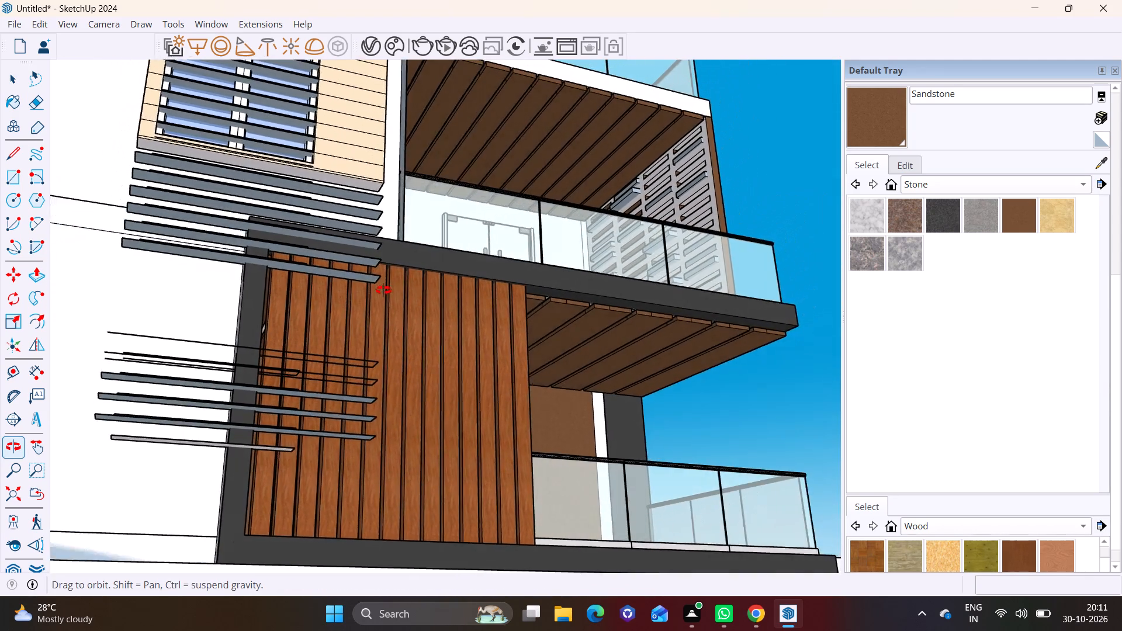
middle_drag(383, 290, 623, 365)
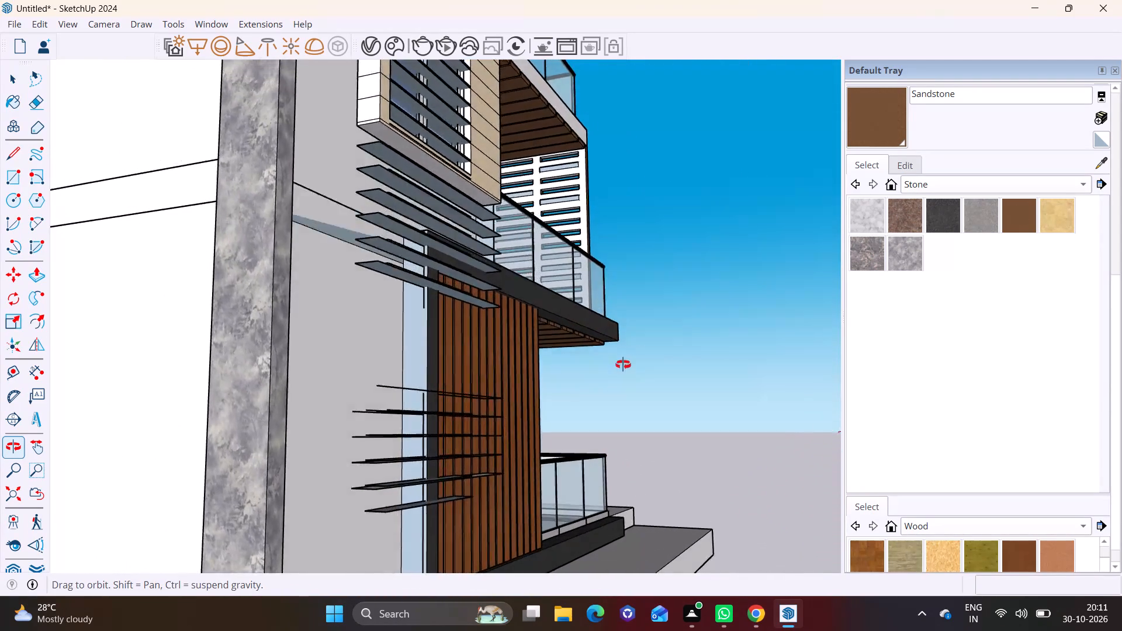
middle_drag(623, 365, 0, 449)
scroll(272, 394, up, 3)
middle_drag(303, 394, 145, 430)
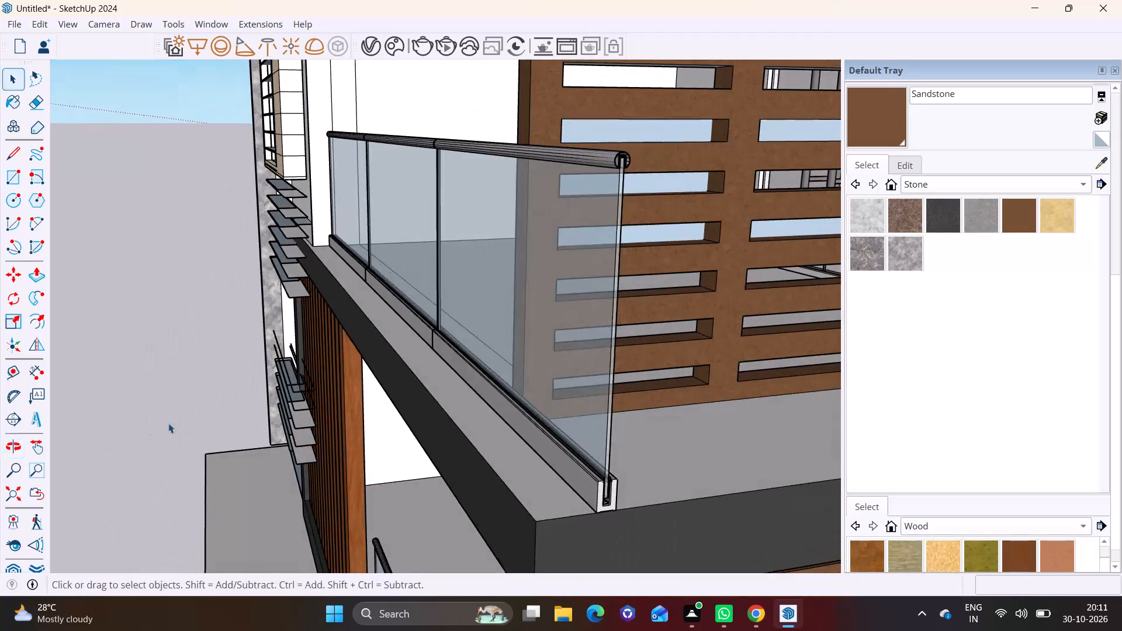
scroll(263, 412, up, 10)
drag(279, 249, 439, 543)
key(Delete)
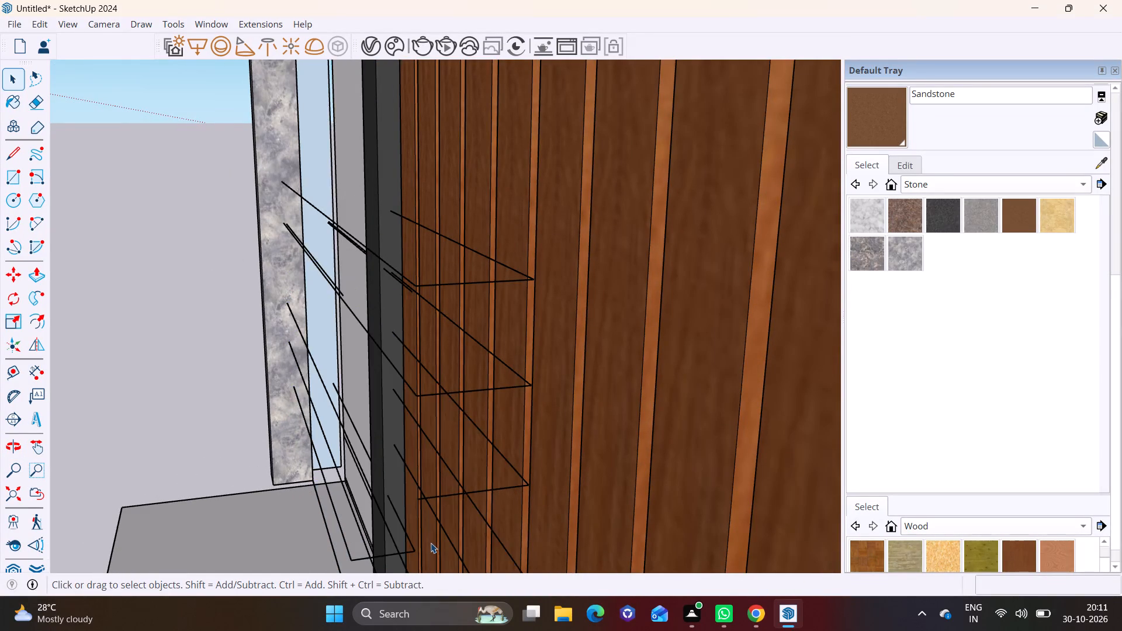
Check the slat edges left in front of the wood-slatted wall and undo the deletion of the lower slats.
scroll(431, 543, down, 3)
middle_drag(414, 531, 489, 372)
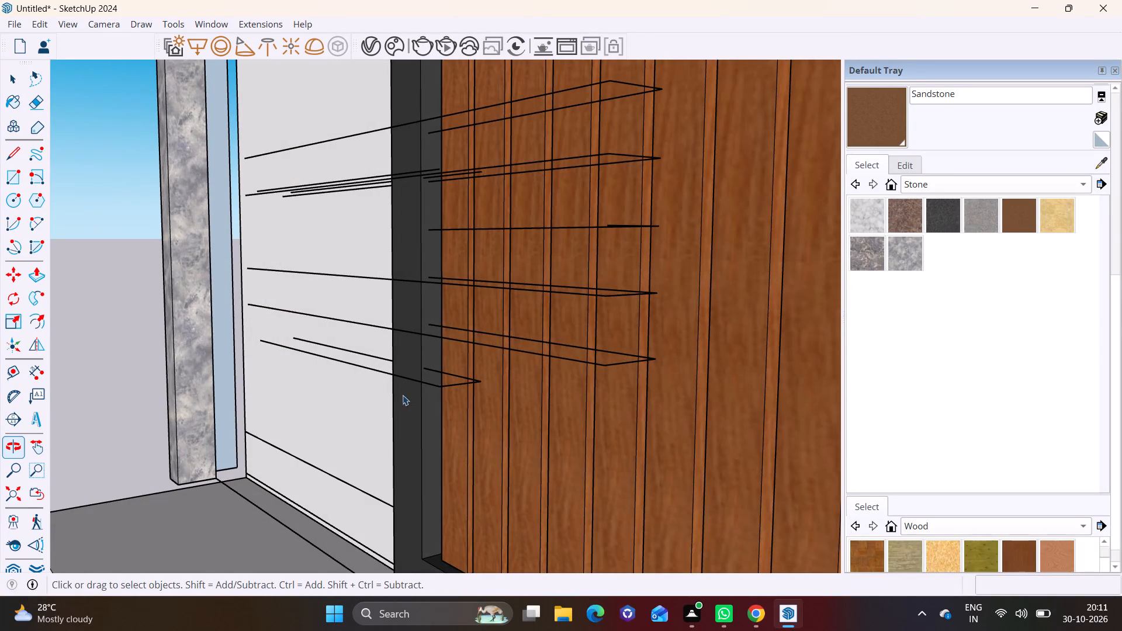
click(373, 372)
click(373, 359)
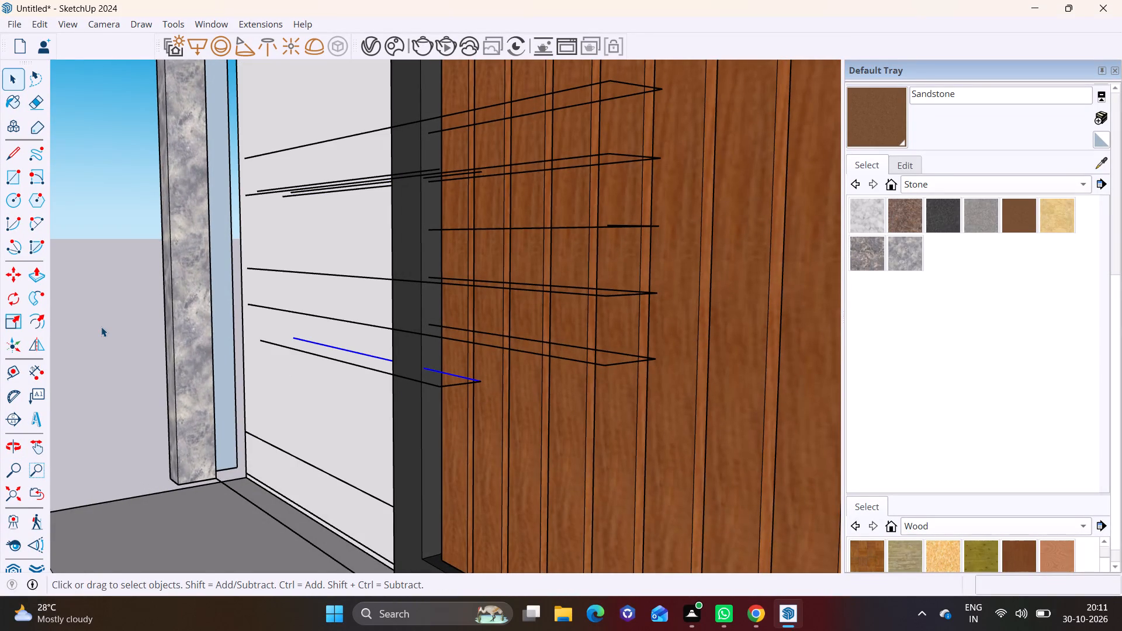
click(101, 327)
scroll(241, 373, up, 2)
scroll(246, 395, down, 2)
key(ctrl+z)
Undo a long run of earlier edits, stepping back repeatedly through the house model's history.
scroll(246, 395, down, 4)
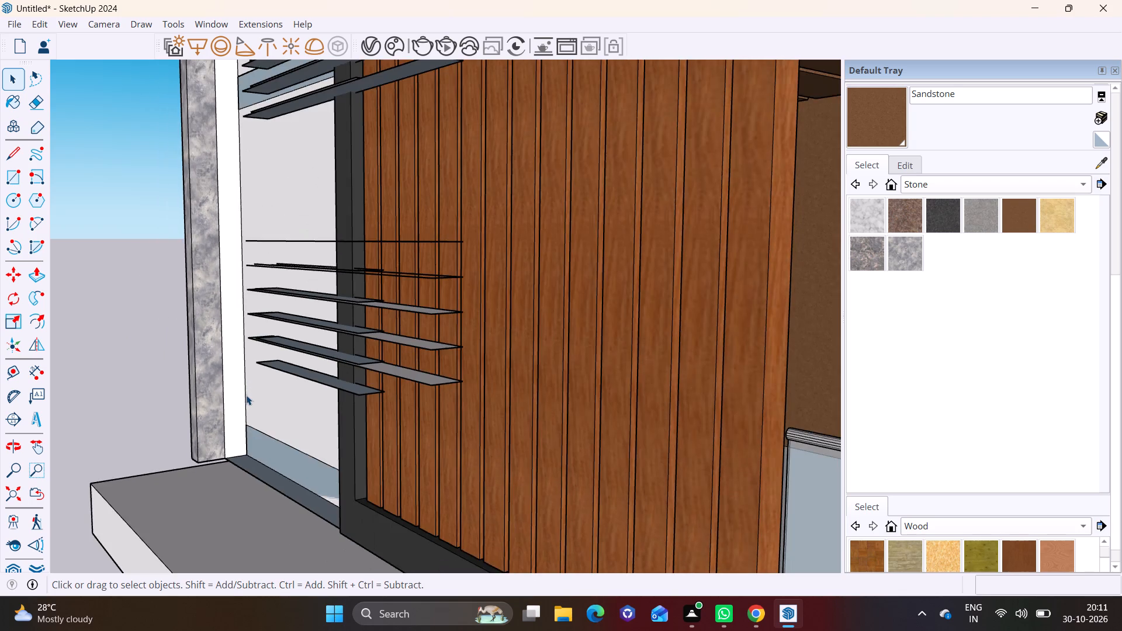
middle_drag(282, 433, 501, 421)
scroll(279, 411, down, 7)
key(ctrl+z)
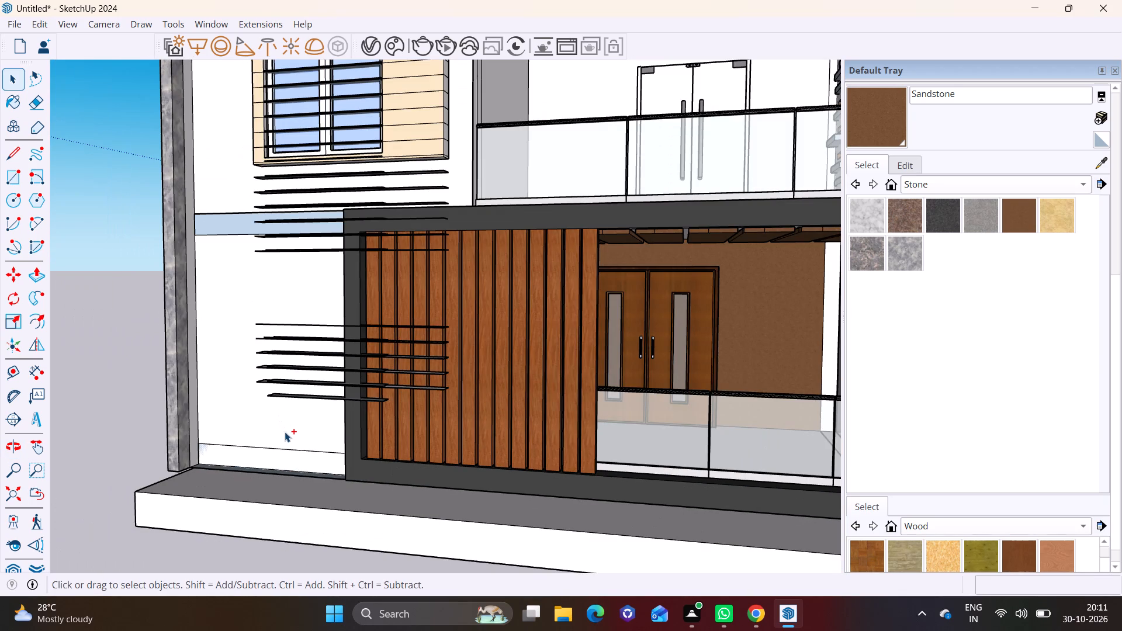
key(ctrl+z)
key(ctrl+z)
key(ctrl+z)
key(ctrl+z)
key(ctrl+z)
scroll(296, 387, down, 7)
middle_drag(451, 367, 224, 400)
key(ctrl+z)
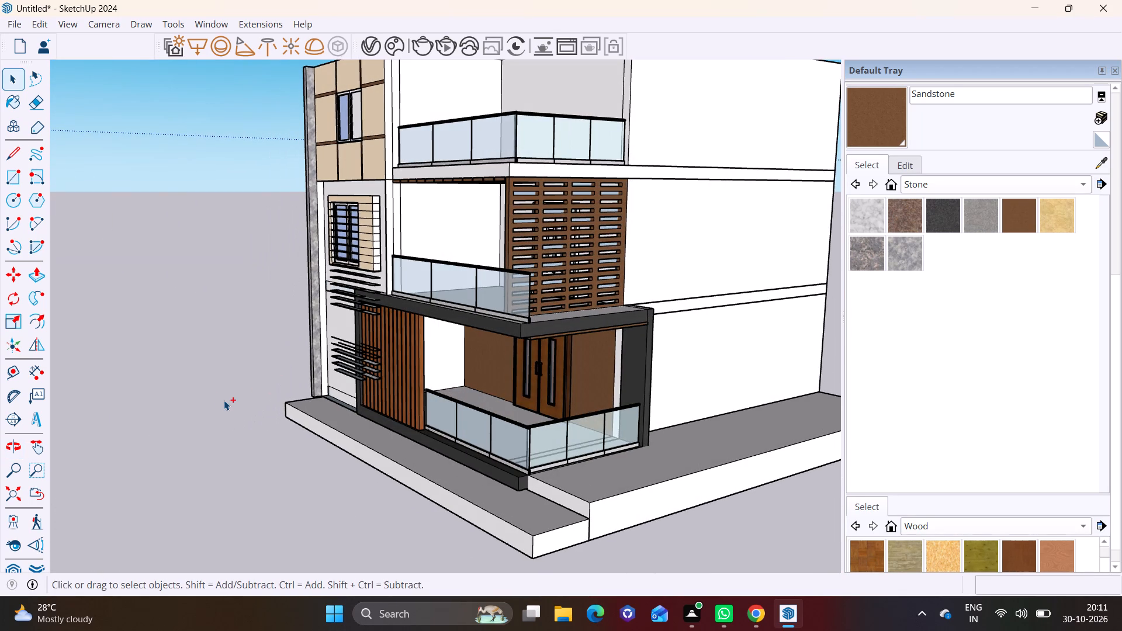
key(ctrl+z)
key(ctrl+z)
key(ctrl+z)
key(ctrl+z)
key(ctrl+z)
key(ctrl+z)
key(space)
key(ctrl+z)
key(ctrl+z)
key(ctrl+z)
key(ctrl+z)
key(ctrl+z)
key(ctrl+z)
key(ctrl+z)
key(ctrl+z)
key(ctrl+z)
key(ctrl+z)
key(ctrl+z)
key(ctrl+z)
key(ctrl+z)
key(ctrl+z)
key(ctrl+z)
key(ctrl+z)
key(ctrl+z)
key(ctrl+z)
key(ctrl+z)
key(ctrl+z)
key(ctrl+z)
key(ctrl+z)
key(ctrl+z)
key(ctrl+z)
key(ctrl+z)
key(ctrl+z)
key(ctrl+z)
key(ctrl+z)
key(ctrl+z)
key(ctrl+z)
key(ctrl+z)
key(ctrl+z)
key(ctrl+z)
key(ctrl+z)
key(ctrl+z)
key(ctrl+z)
key(ctrl+z)
key(ctrl+z)
key(ctrl+z)
key(ctrl+z)
key(ctrl+z)
key(ctrl+z)
key(ctrl+z)
key(ctrl+z)
key(ctrl+z)
key(ctrl+z)
key(ctrl+z)
key(ctrl+z)
key(ctrl+z)
key(ctrl+z)
key(ctrl+z)
key(ctrl+z)
key(ctrl+z)
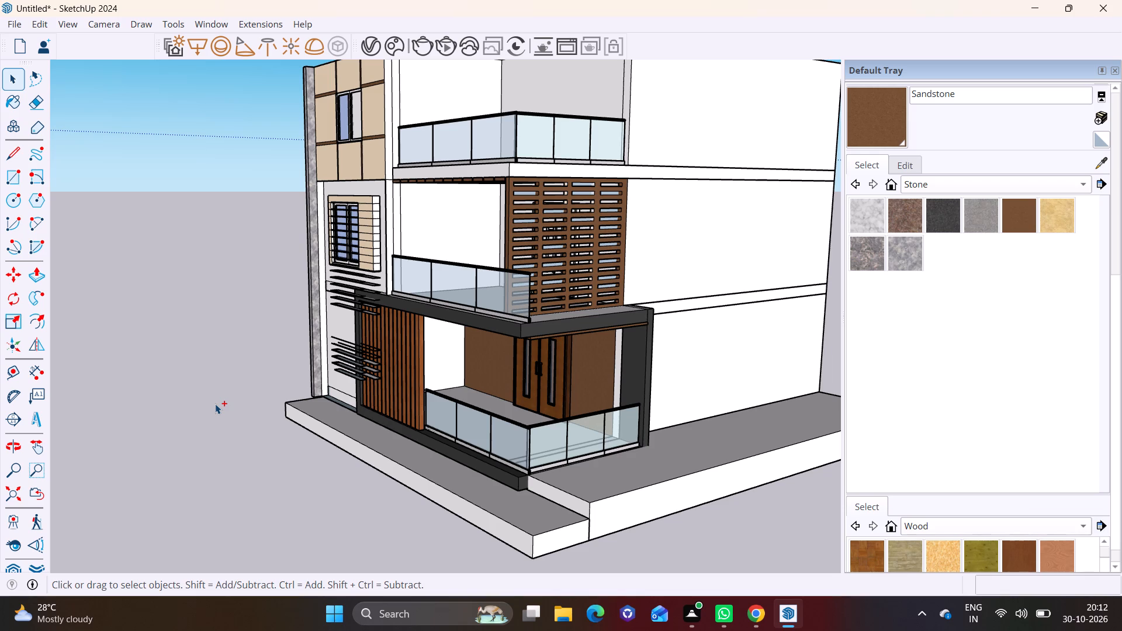
key(ctrl+z)
key(ctrl+z)
key(ctrl+z)
key(ctrl+z)
key(ctrl+z)
key(ctrl+z)
key(ctrl+z)
key(ctrl+z)
key(ctrl+z)
key(ctrl+z)
key(ctrl+z)
key(ctrl+z)
key(ctrl+z)
key(ctrl+z)
key(ctrl+z)
key(ctrl+z)
key(ctrl+z)
key(ctrl+z)
key(ctrl+z)
key(ctrl+z)
key(ctrl+z)
key(ctrl+z)
key(ctrl+z)
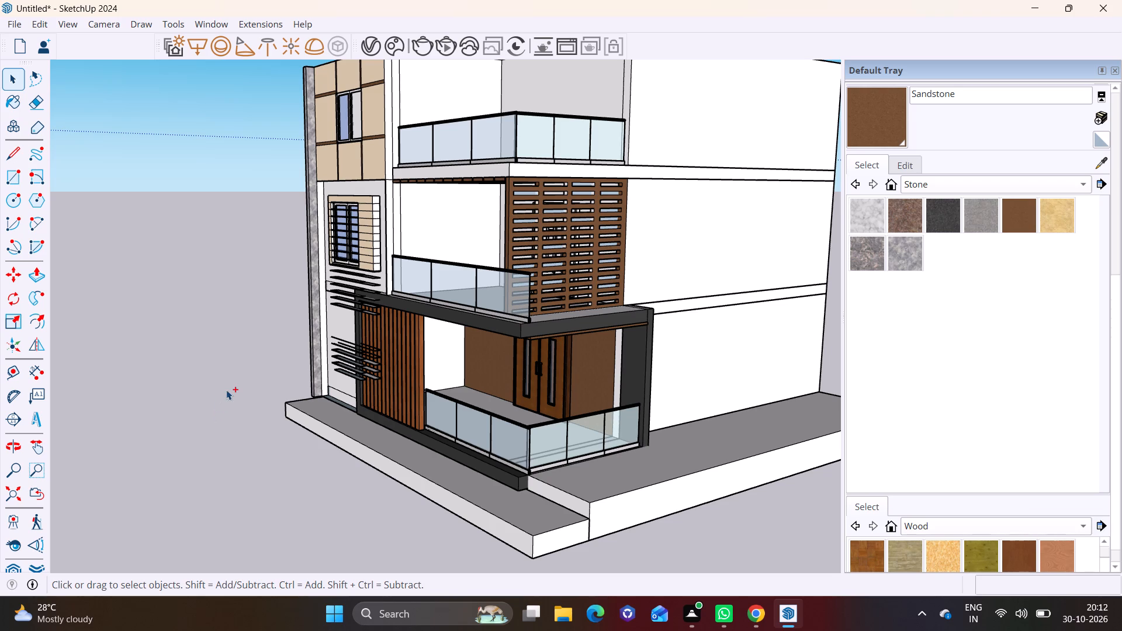
key(ctrl+z)
key(ctrl+z)
key(ctrl+z)
key(ctrl+z)
key(ctrl+z)
key(ctrl+z)
key(ctrl+z)
key(ctrl+z)
key(ctrl+z)
key(ctrl+z)
key(ctrl+z)
key(ctrl+z)
key(ctrl+z)
key(ctrl+z)
key(ctrl+z)
key(ctrl+z)
key(ctrl+z)
key(ctrl+z)
key(ctrl+z)
key(ctrl+z)
key(ctrl+z)
key(ctrl+z)
key(ctrl+z)
key(ctrl+z)
key(ctrl+z)
key(ctrl+z)
key(ctrl+z)
key(ctrl+z)
key(ctrl+z)
key(ctrl+z)
key(ctrl+z)
key(ctrl+z)
key(ctrl+z)
key(ctrl+z)
key(ctrl+z)
key(ctrl+z)
Continue undoing earlier edits, stepping back past the Sandstone painting of the first-floor slotted screen.
key(ctrl+z)
key(ctrl+z)
key(ctrl+z)
key(ctrl+z)
key(ctrl+z)
key(ctrl+z)
key(ctrl+z)
key(ctrl+z)
key(ctrl+z)
key(ctrl+z)
key(ctrl+z)
key(ctrl+z)
key(ctrl+z)
key(ctrl+z)
key(ctrl+z)
key(ctrl+z)
key(ctrl+z)
key(ctrl+z)
key(ctrl+z)
key(ctrl+z)
key(ctrl+z)
key(ctrl+z)
key(ctrl+z)
key(ctrl+z)
key(ctrl+z)
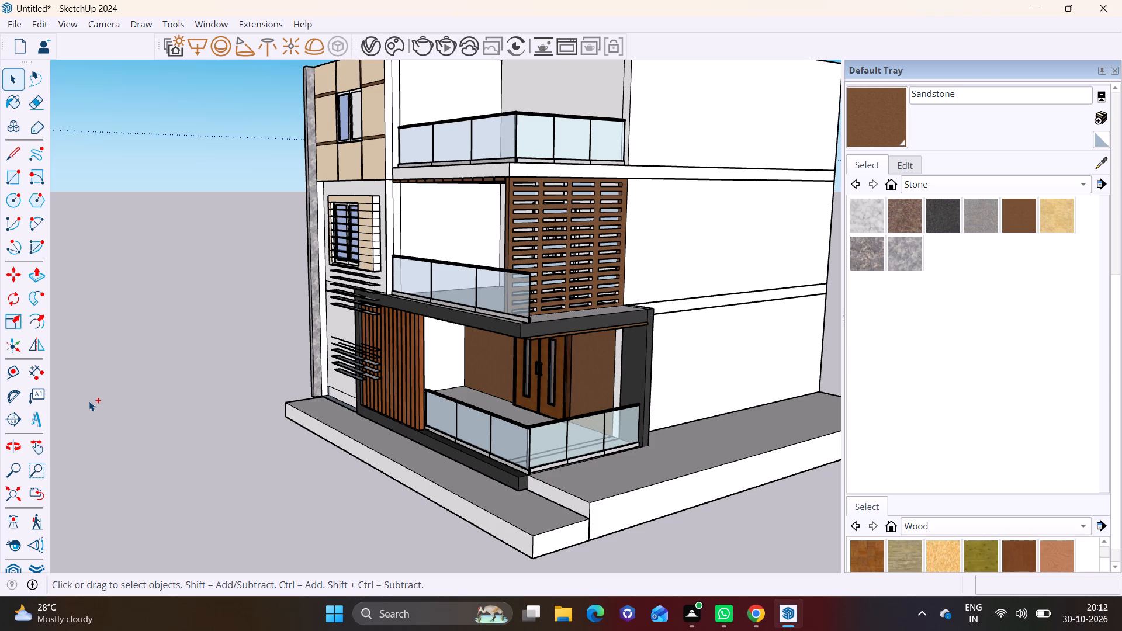
key(ctrl+z)
key(ctrl+z)
key(ctrl+z)
key(ctrl+z)
key(ctrl+z)
key(ctrl+z)
key(ctrl+z)
key(ctrl+z)
key(ctrl+z)
key(ctrl+z)
key(ctrl+z)
key(ctrl+z)
key(ctrl+z)
key(ctrl+z)
key(ctrl+z)
key(ctrl+z)
key(ctrl+z)
key(ctrl+z)
key(ctrl+z)
key(ctrl+z)
key(ctrl+z)
key(ctrl+z)
key(ctrl+z)
key(ctrl+z)
key(ctrl+z)
key(ctrl+z)
key(ctrl+z)
key(ctrl+z)
key(ctrl+z)
key(ctrl+z)
key(ctrl+z)
key(ctrl+z)
key(ctrl+z)
key(ctrl+z)
key(ctrl+z)
key(ctrl+z)
key(ctrl+z)
key(ctrl+z)
key(ctrl+z)
key(ctrl+z)
key(ctrl+z)
key(ctrl+z)
key(ctrl+z)
key(ctrl+z)
key(ctrl+z)
key(ctrl+z)
key(ctrl+z)
key(ctrl+z)
key(ctrl+z)
key(ctrl+z)
key(ctrl+z)
key(ctrl+z)
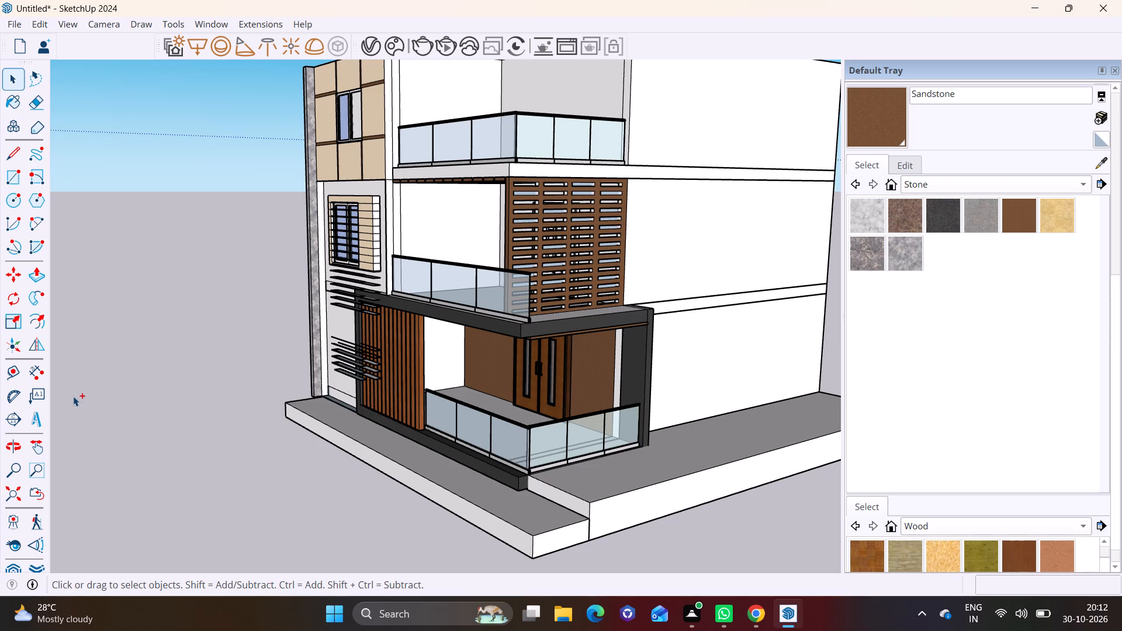
key(ctrl+z)
key(ctrl+z)
key(ctrl+z)
key(ctrl+z)
key(ctrl+z)
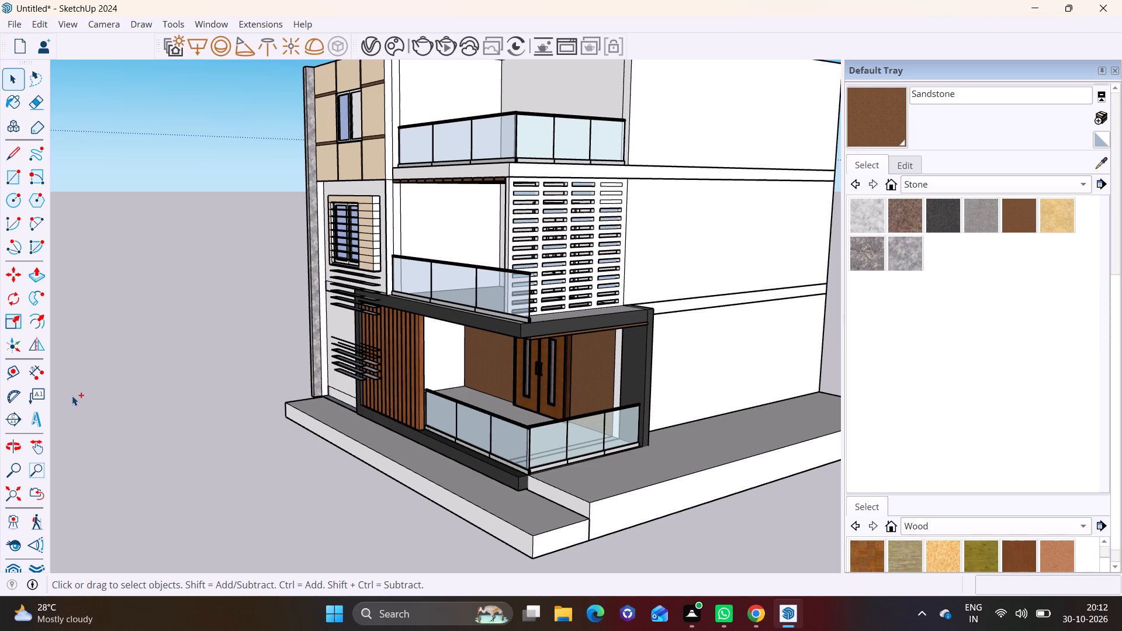
Undo the remaining push/pull cuts in the slotted screen's fourth column, farthest from the glass balcony.
key(ctrl+z)
key(ctrl+z)
key(ctrl+z)
key(ctrl+z)
key(ctrl+z)
key(ctrl+z)
key(ctrl+z)
key(ctrl+z)
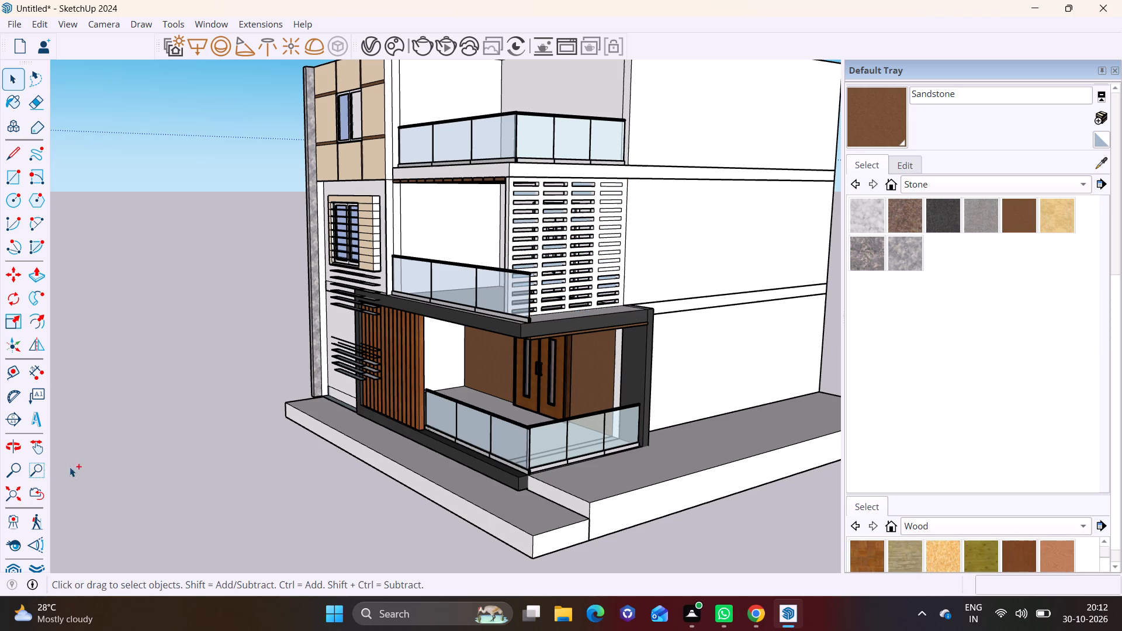
key(ctrl+z)
key(ctrl+z)
key(ctrl+z)
key(ctrl+z)
key(ctrl+z)
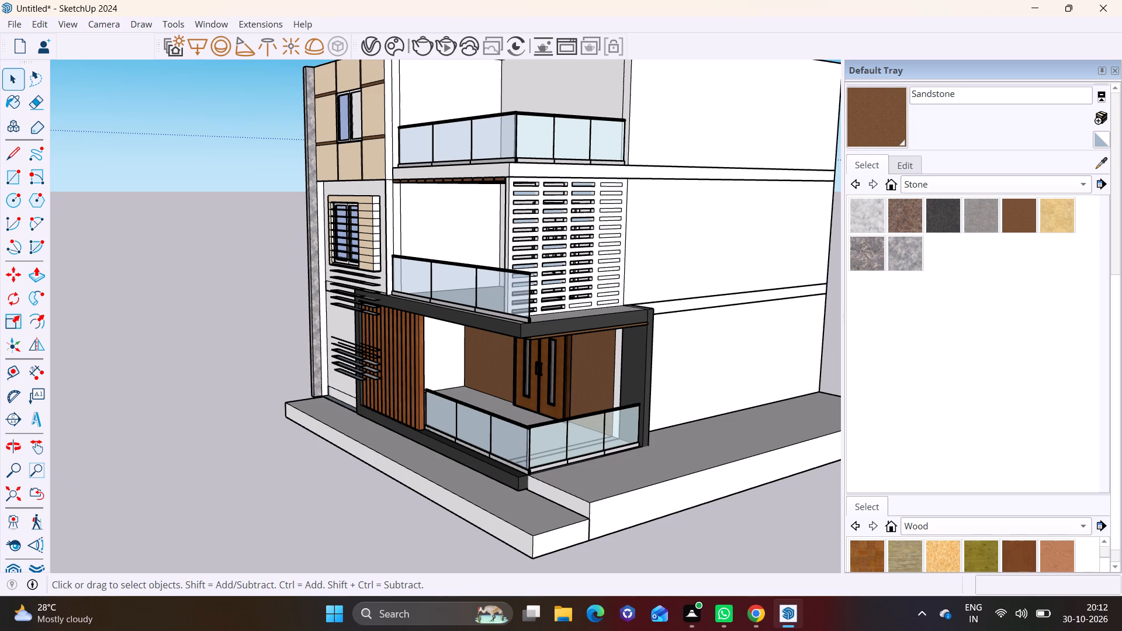
Undo the push/pull cuts in the third column of the slotted screen.
key(ctrl+z)
key(ctrl+z)
key(ctrl+z)
key(ctrl+z)
key(ctrl+z)
key(ctrl+z)
key(ctrl+z)
key(ctrl+z)
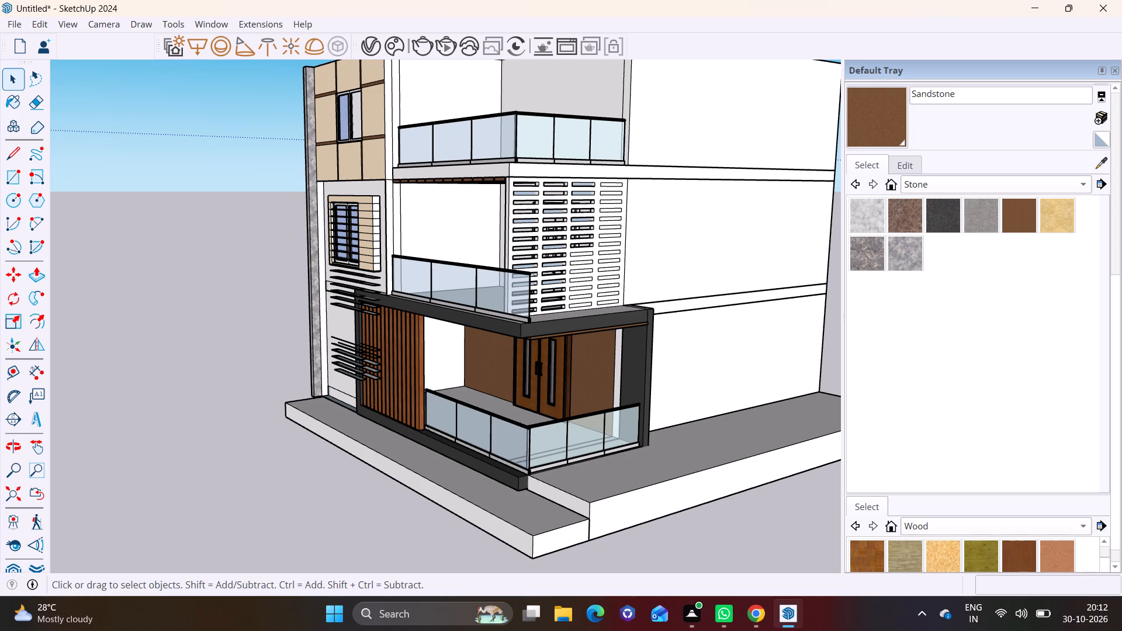
key(ctrl+z)
key(ctrl+z)
key(ctrl+z)
key(ctrl+z)
key(ctrl+z)
key(ctrl+z)
key(ctrl+z)
Undo the push/pull cuts in the second column of the slotted screen.
key(ctrl+z)
key(ctrl+z)
key(ctrl+z)
key(ctrl+z)
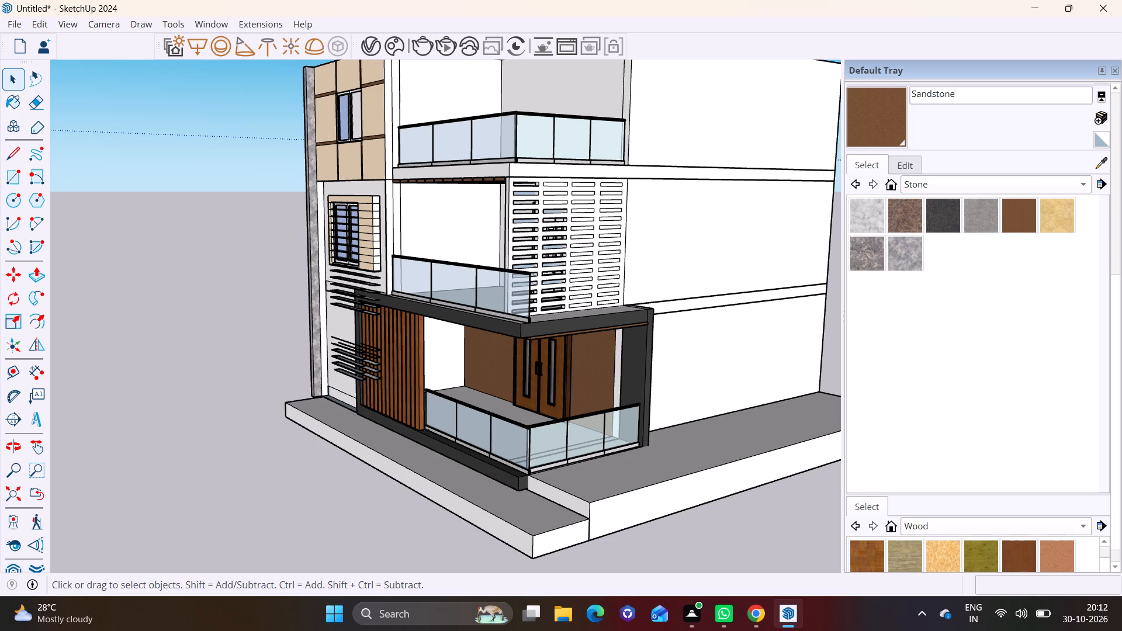
key(ctrl+z)
key(ctrl+z)
key(ctrl+z)
key(ctrl+z)
key(ctrl+z)
key(ctrl+z)
key(ctrl+z)
key(ctrl+z)
key(ctrl+z)
key(ctrl+z)
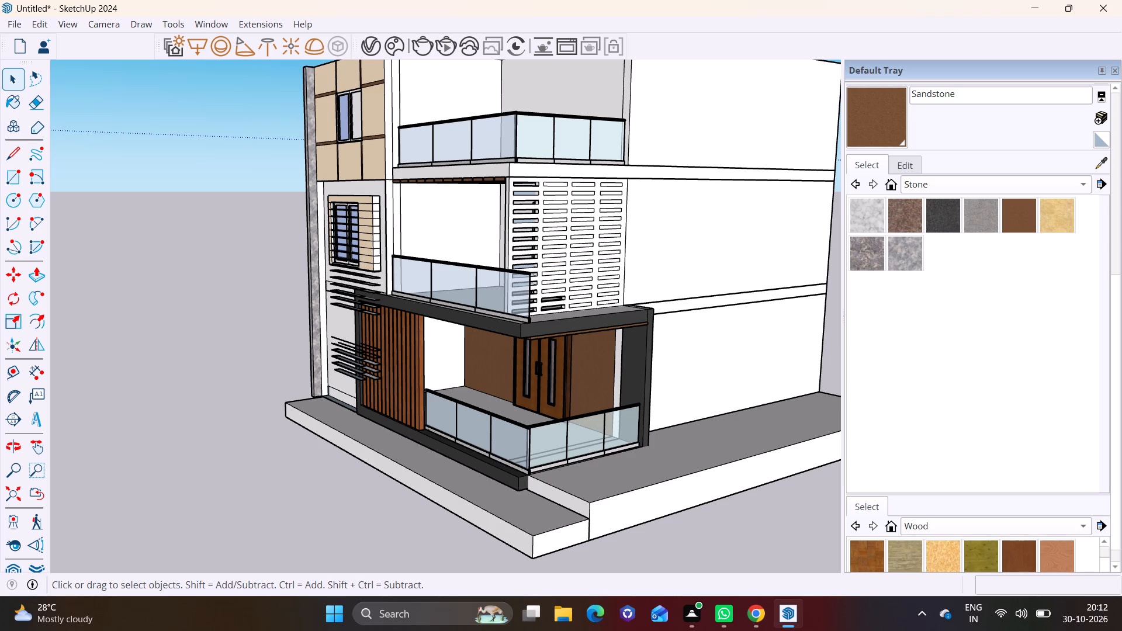
key(ctrl+z)
key(ctrl+z)
Undo the push/pull cuts in the slotted screen's first column, nearest the glass balcony.
key(ctrl+z)
key(ctrl+z)
key(ctrl+z)
key(ctrl+z)
key(ctrl+z)
key(ctrl+z)
key(ctrl+z)
key(ctrl+z)
key(ctrl+z)
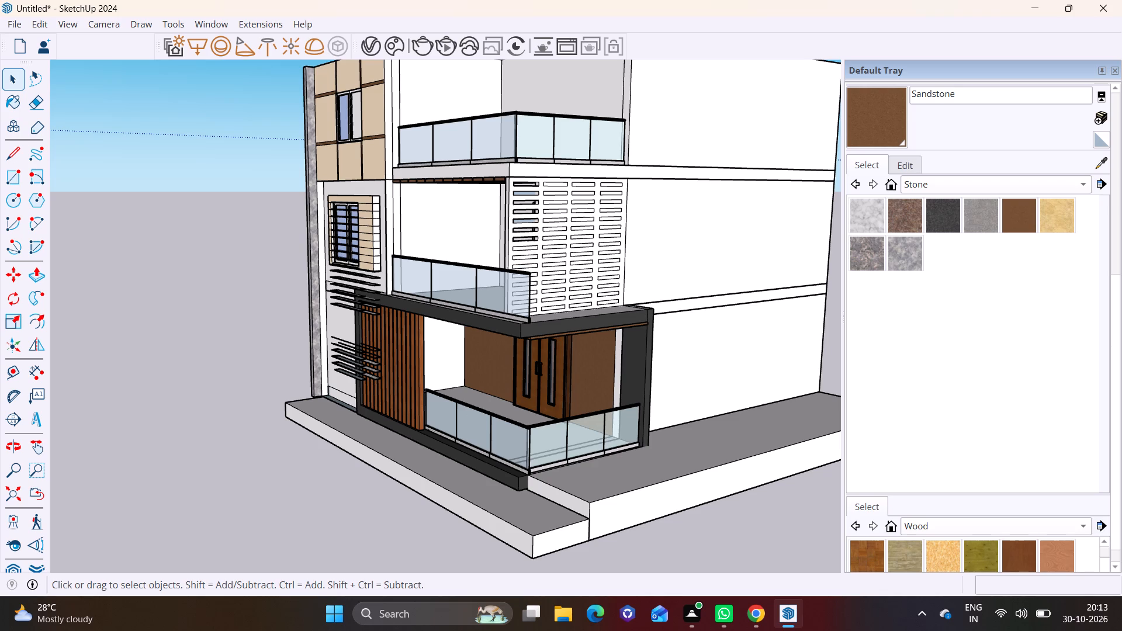
key(ctrl+z)
key(ctrl+z)
key(ctrl+z)
key(ctrl+z)
Undo the wall finish change around the window and the deletions of stray slats in front of the entrance and wood-slatted wall.
key(ctrl+z)
key(ctrl+z)
key(ctrl+z)
key(ctrl+z)
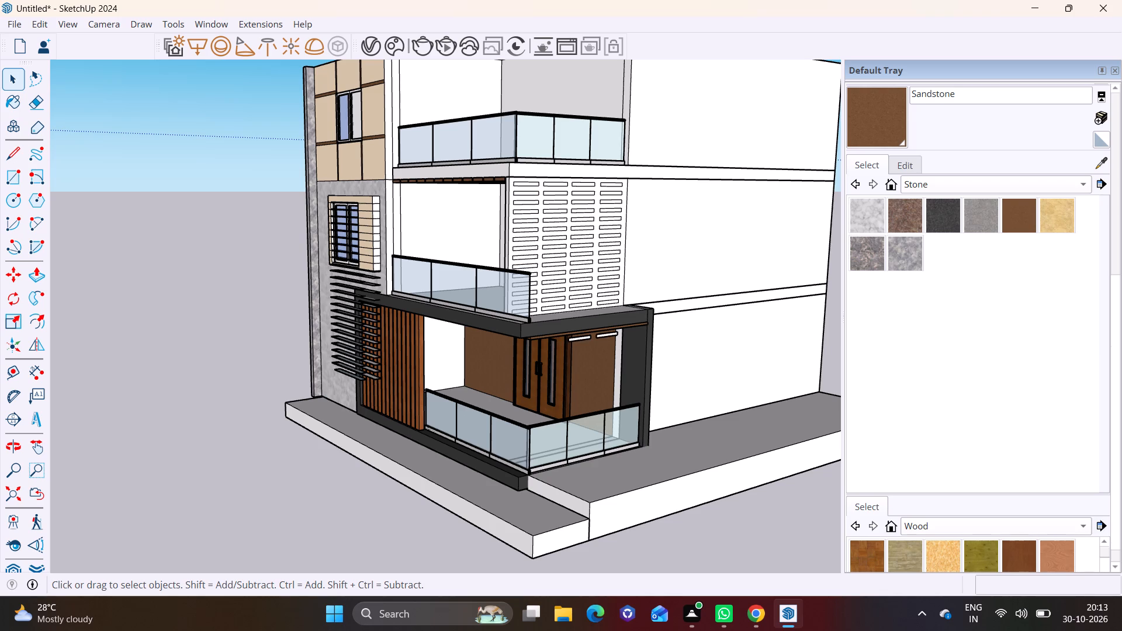
key(ctrl+z)
key(ctrl+z)
key(ctrl+z)
key(ctrl+z)
key(ctrl+z)
key(ctrl+z)
key(ctrl+z)
key(ctrl+z)
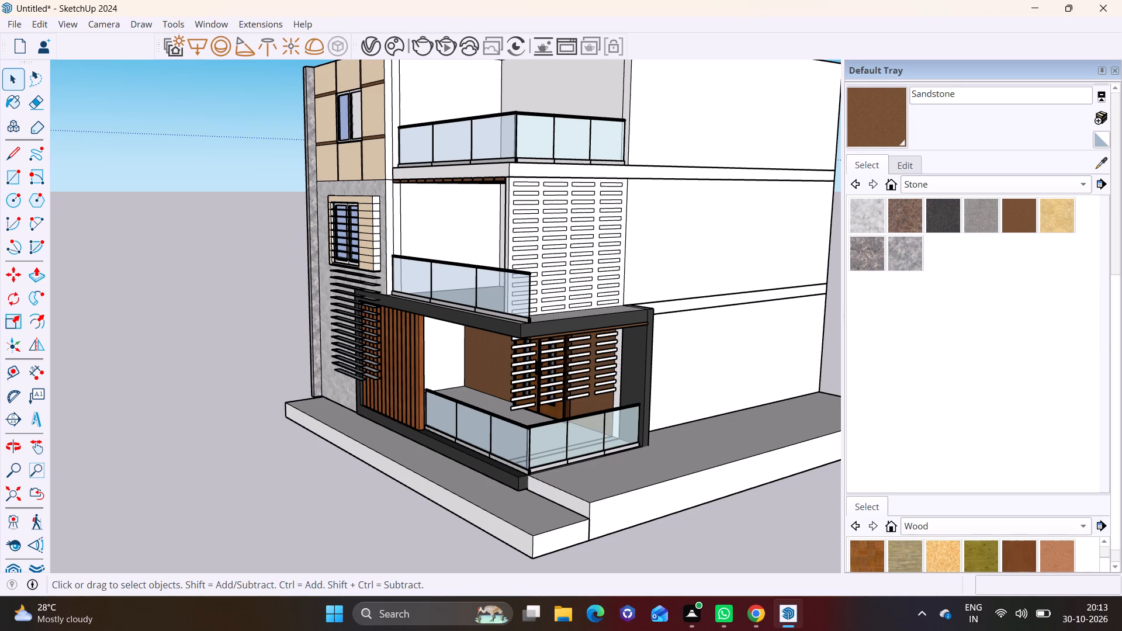
Undo the downward slot copies, stepping back to only the top row of four slots on the first-floor wall.
key(ctrl+z)
key(ctrl+z)
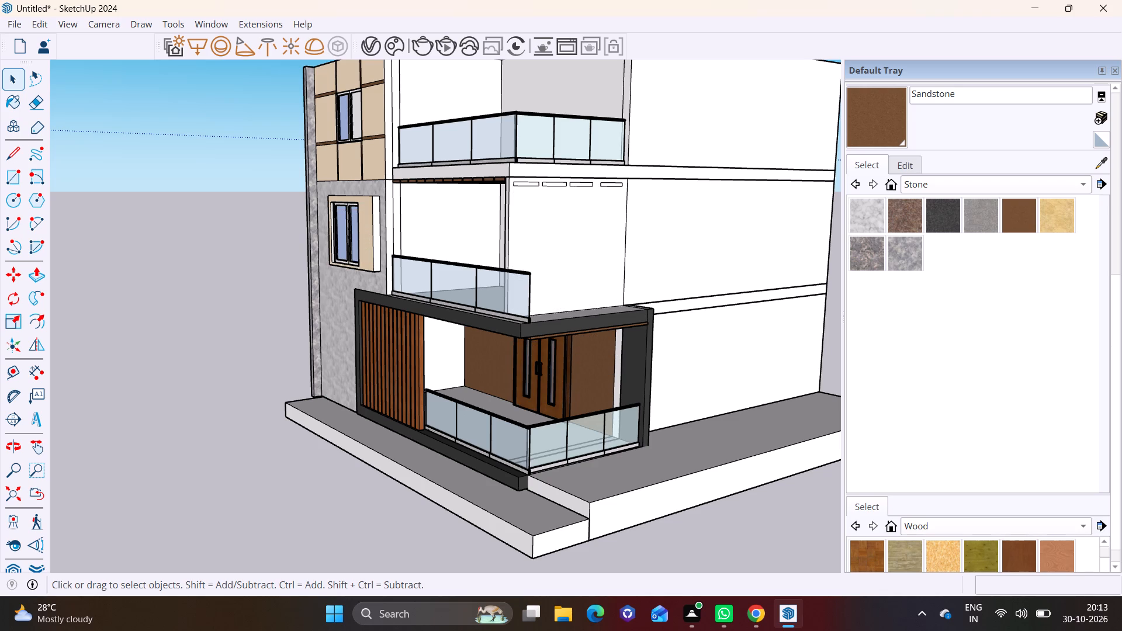
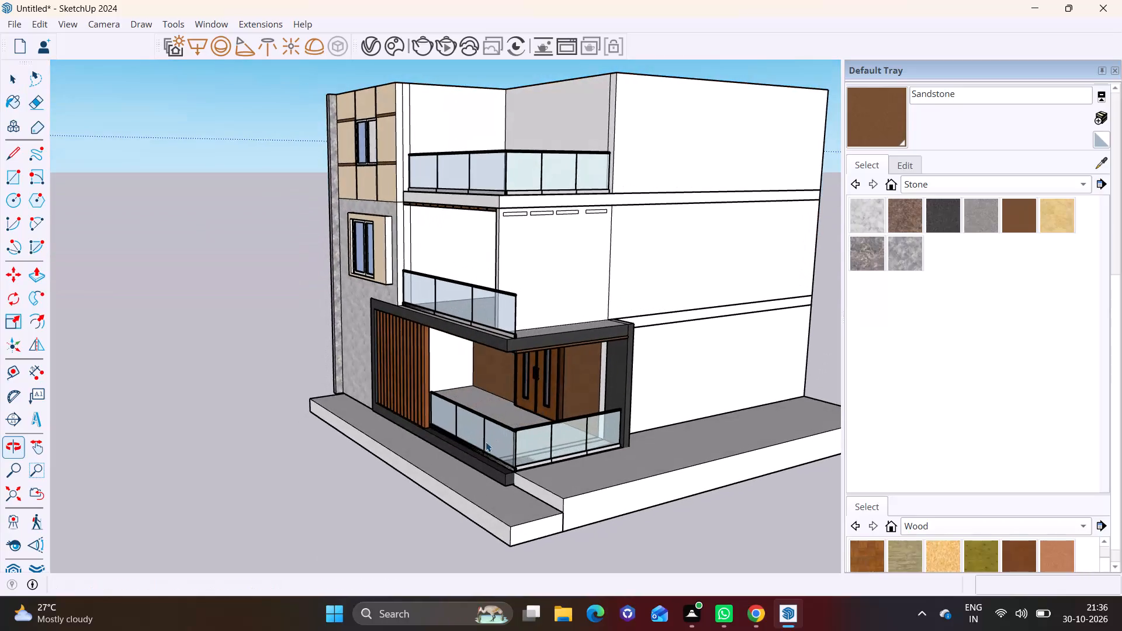
Examine the first-floor side wall with its top row of slots, from outside and from the front balcony.
scroll(517, 417, down, 2)
middle_drag(530, 415, 562, 436)
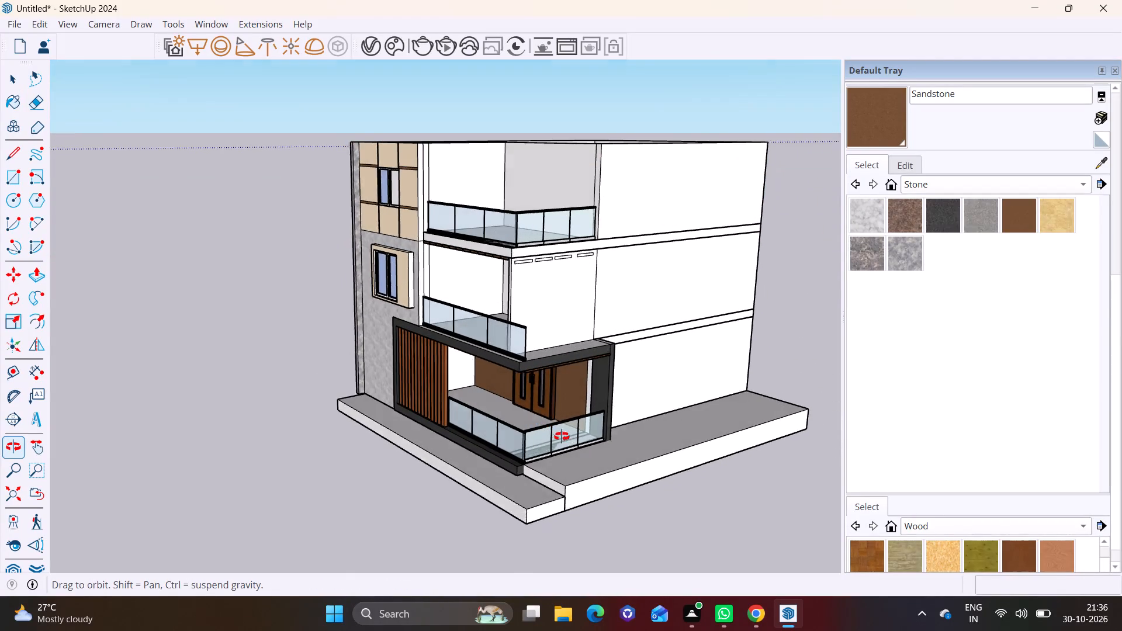
middle_drag(562, 436, 569, 432)
scroll(558, 299, up, 8)
middle_drag(527, 278, 742, 185)
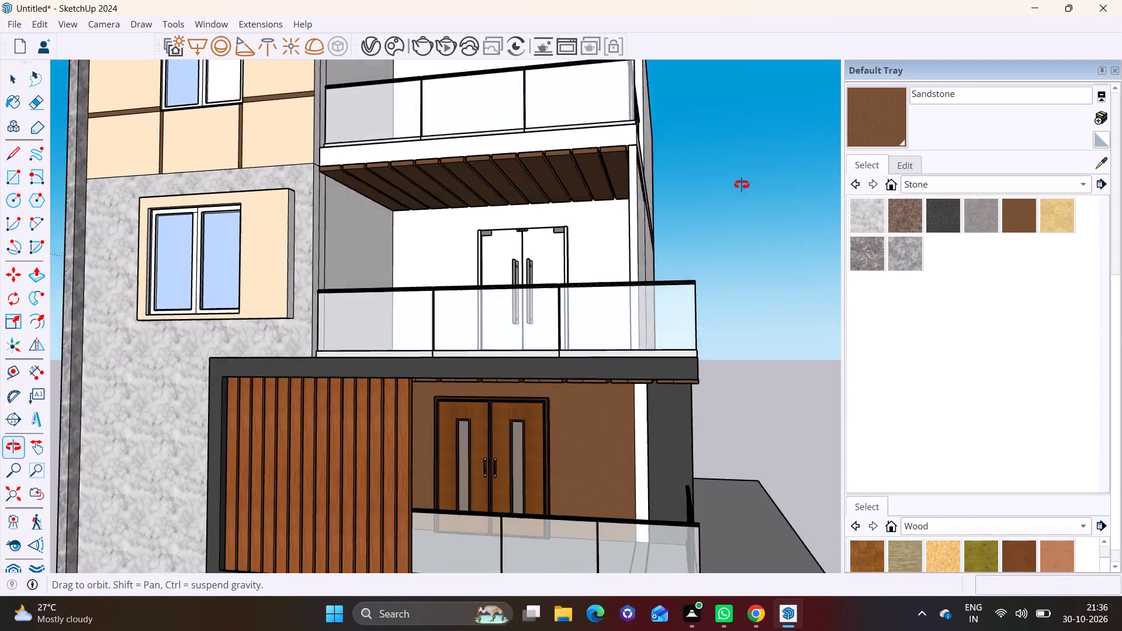
middle_drag(742, 185, 389, 298)
scroll(419, 278, up, 4)
middle_drag(435, 258, 389, 253)
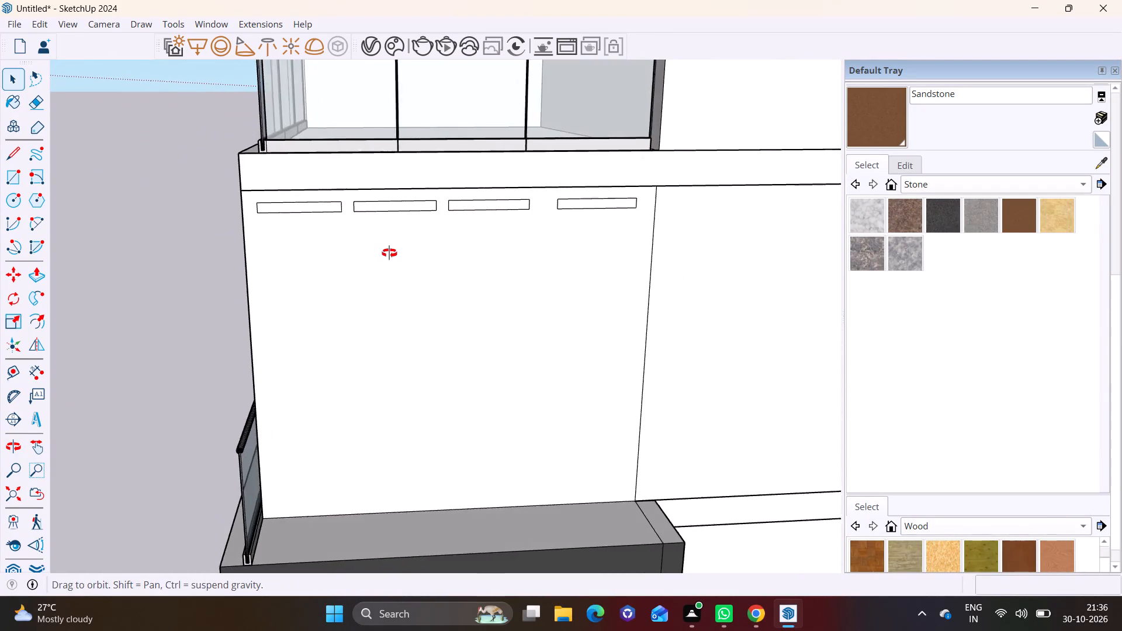
middle_drag(389, 253, 385, 252)
scroll(433, 213, up, 1)
middle_drag(452, 230, 399, 228)
scroll(396, 192, up, 3)
middle_drag(427, 197, 529, 210)
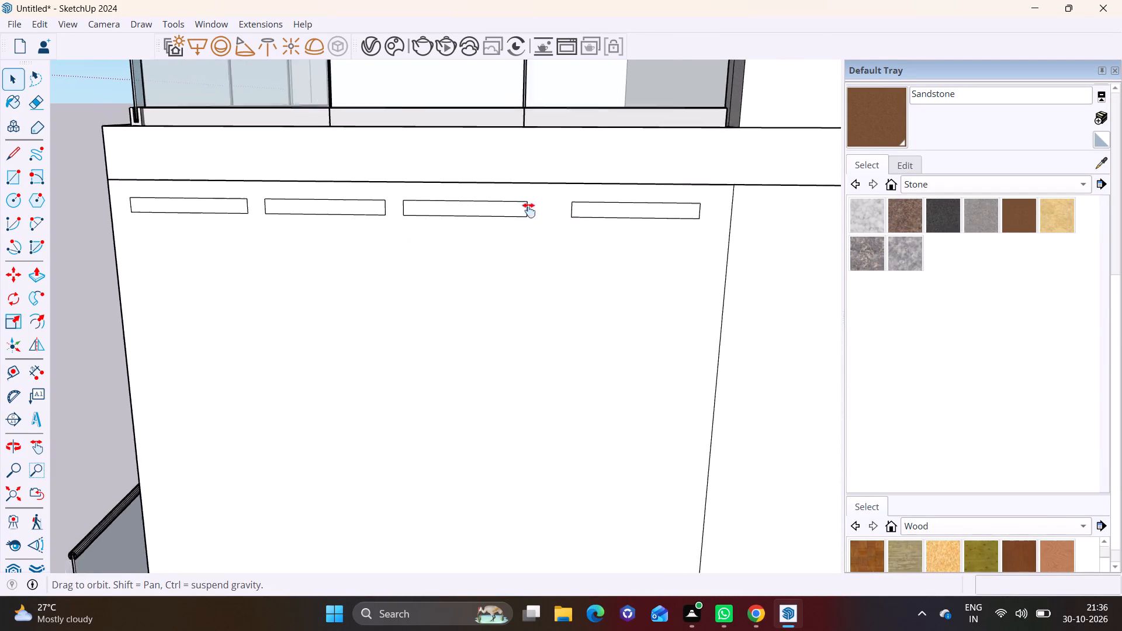
middle_drag(529, 210, 543, 212)
middle_drag(488, 260, 403, 325)
scroll(226, 231, up, 4)
middle_drag(237, 248, 474, 215)
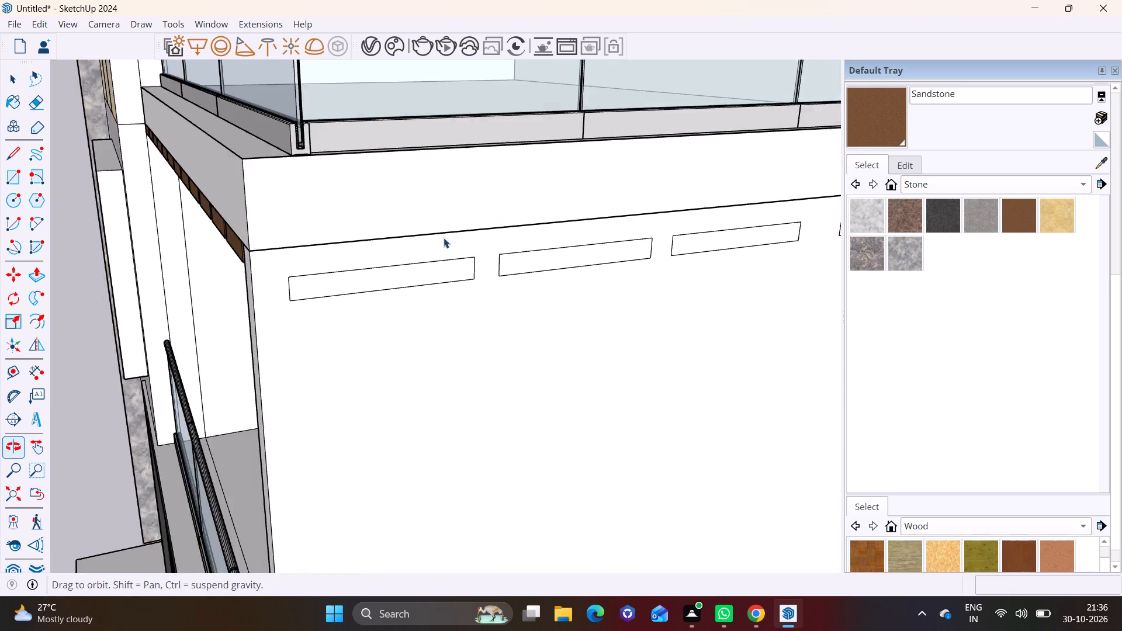
scroll(442, 278, down, 8)
shift+middle_drag(441, 296, 502, 142)
middle_drag(501, 235, 683, 155)
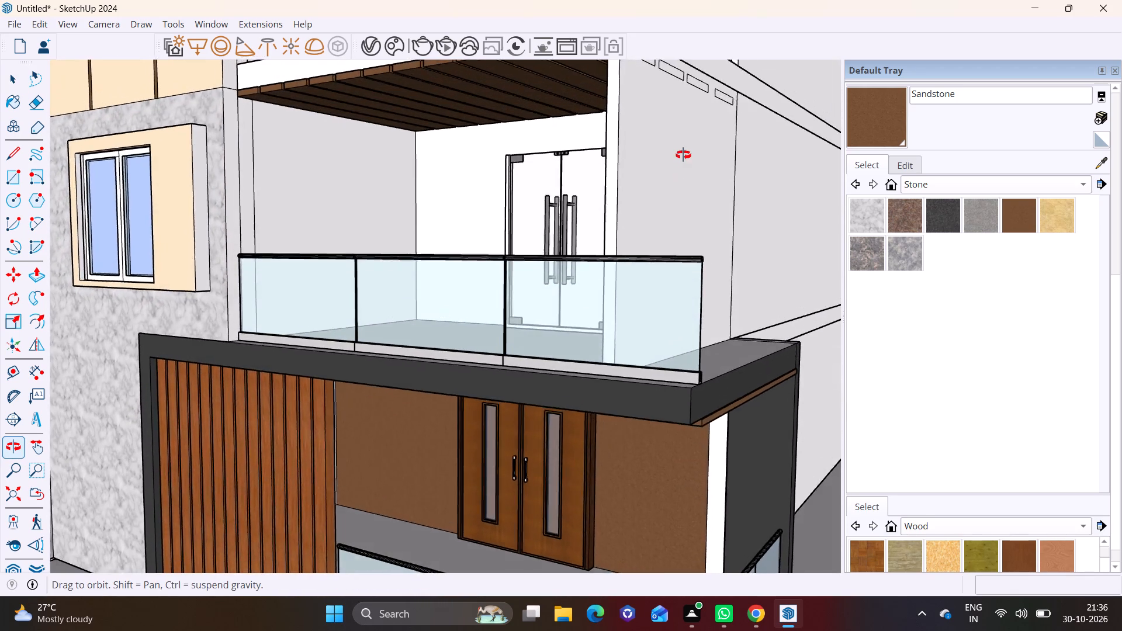
middle_drag(683, 155, 423, 273)
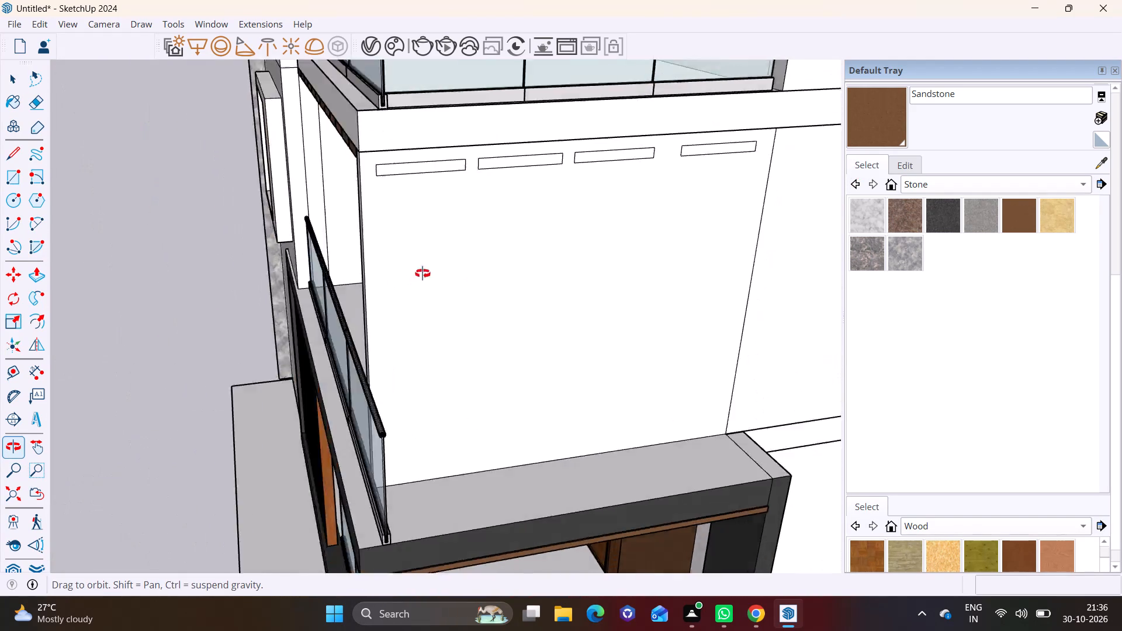
middle_drag(423, 273, 416, 273)
scroll(524, 199, down, 3)
middle_drag(638, 168, 794, 60)
middle_drag(531, 145, 732, 132)
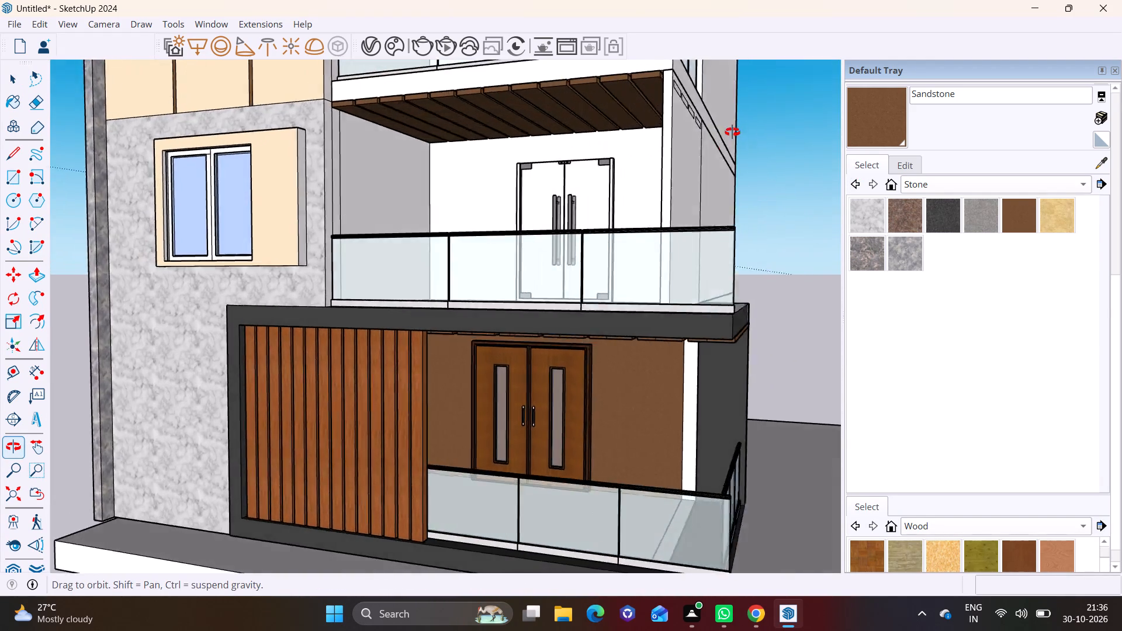
middle_drag(732, 132, 600, 245)
scroll(600, 197, up, 7)
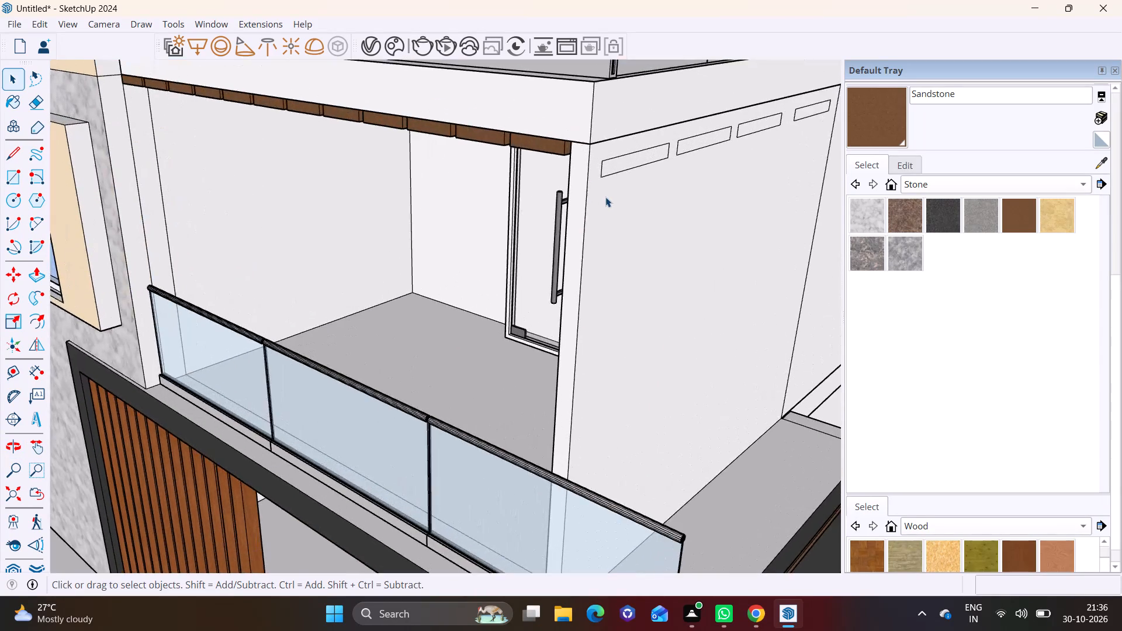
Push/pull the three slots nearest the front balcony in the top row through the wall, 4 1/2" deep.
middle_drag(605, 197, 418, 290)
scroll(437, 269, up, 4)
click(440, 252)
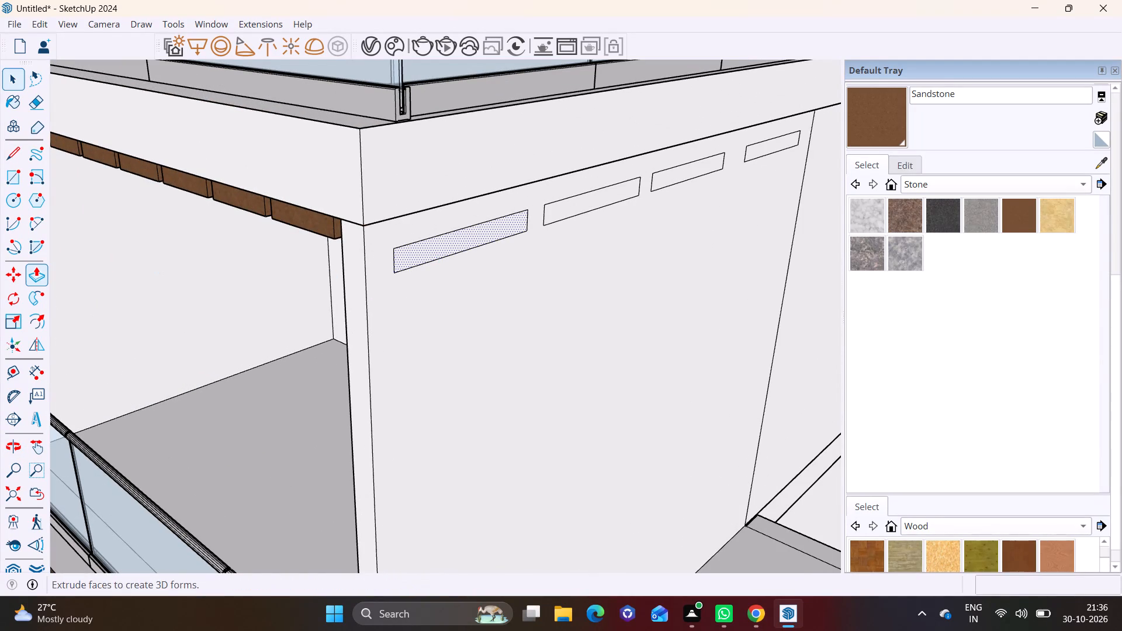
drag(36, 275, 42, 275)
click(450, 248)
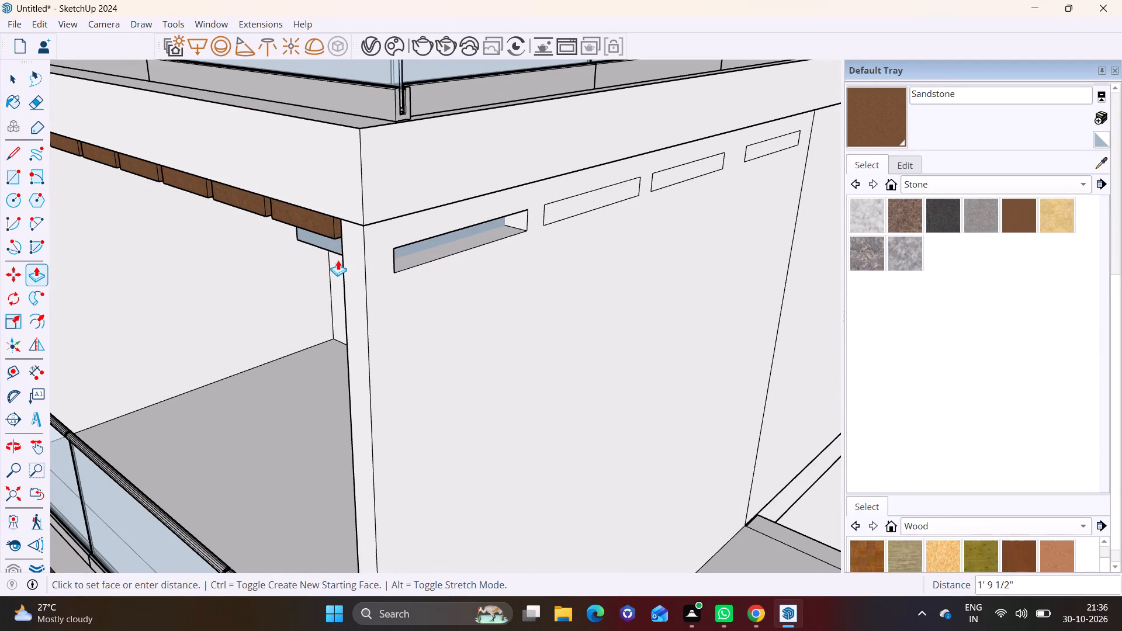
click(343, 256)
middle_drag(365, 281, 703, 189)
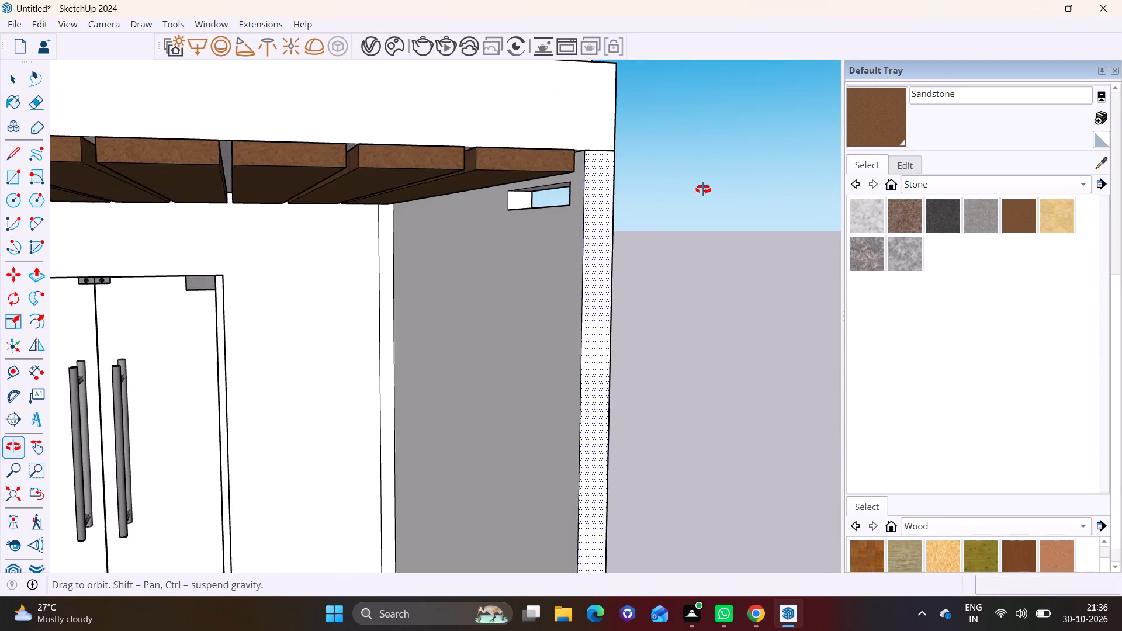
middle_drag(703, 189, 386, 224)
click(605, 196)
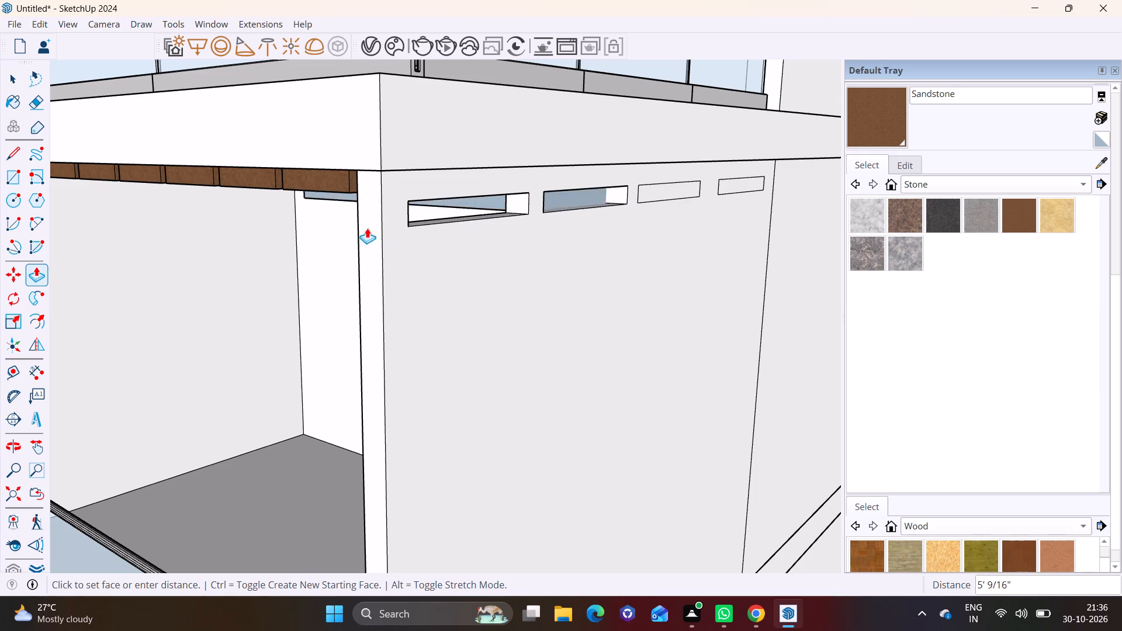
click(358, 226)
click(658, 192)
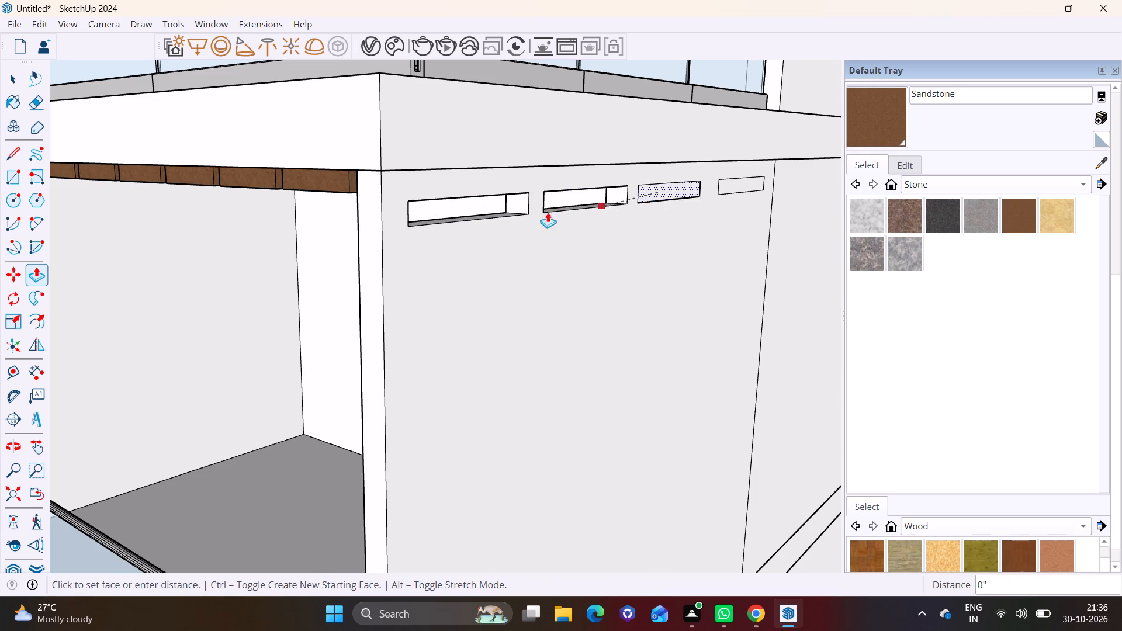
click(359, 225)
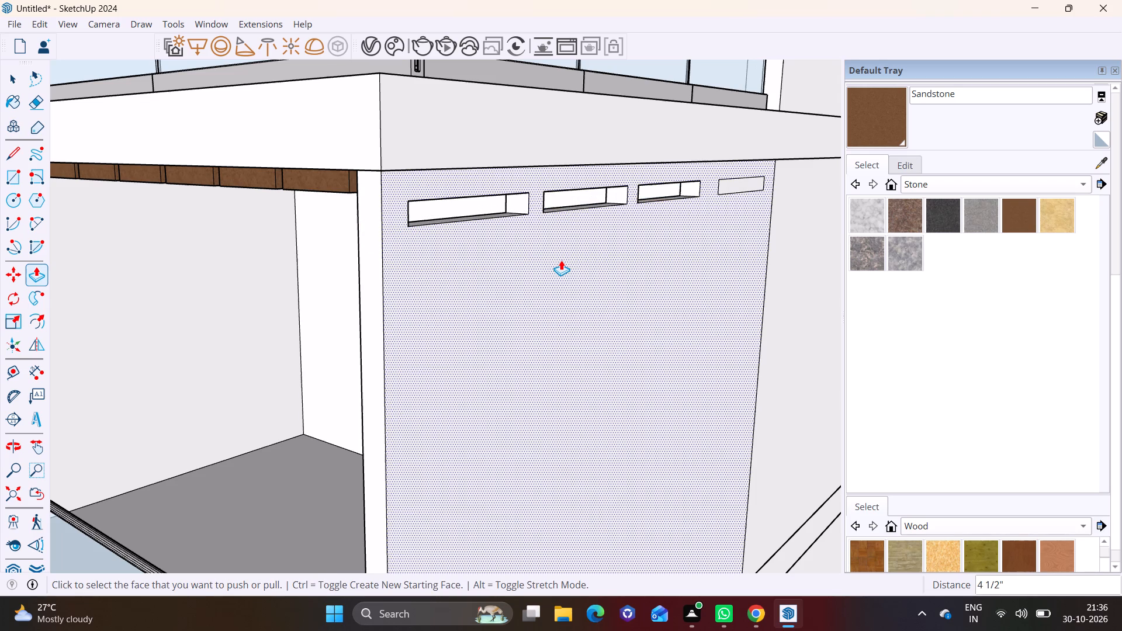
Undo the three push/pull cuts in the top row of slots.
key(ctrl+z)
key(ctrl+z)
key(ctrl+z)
Copy the top row of four slots about 9 1/8" downward and repeat it as an array of 15 copies.
middle_drag(574, 283, 415, 290)
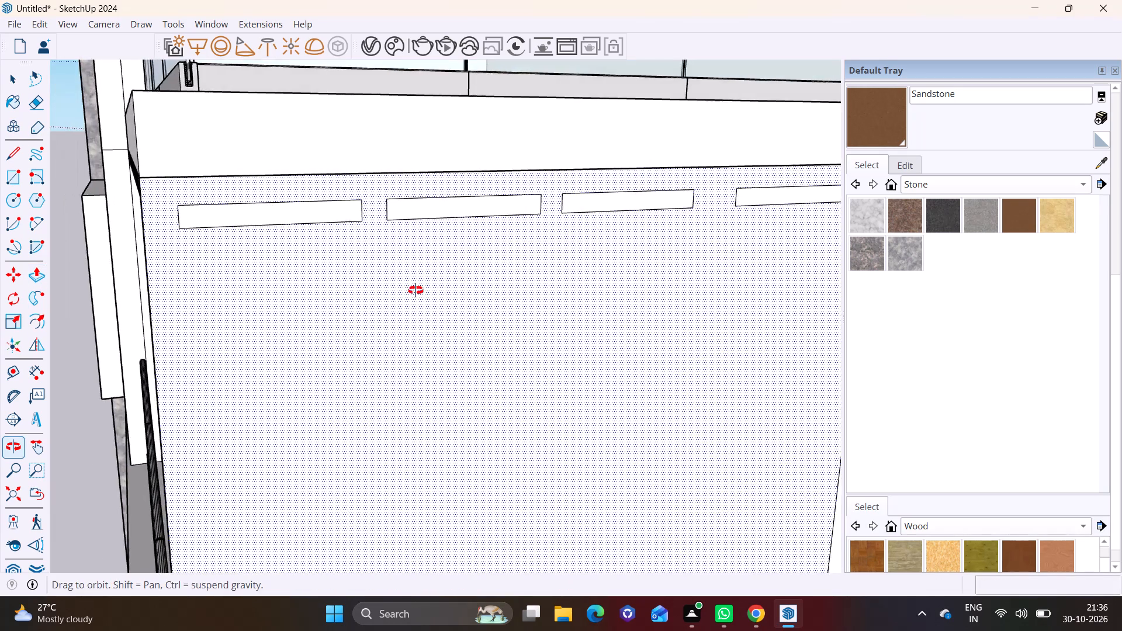
middle_drag(415, 290, 415, 291)
scroll(471, 282, down, 7)
shift+middle_drag(456, 272, 330, 242)
middle_drag(336, 255, 268, 264)
scroll(268, 264, down, 2)
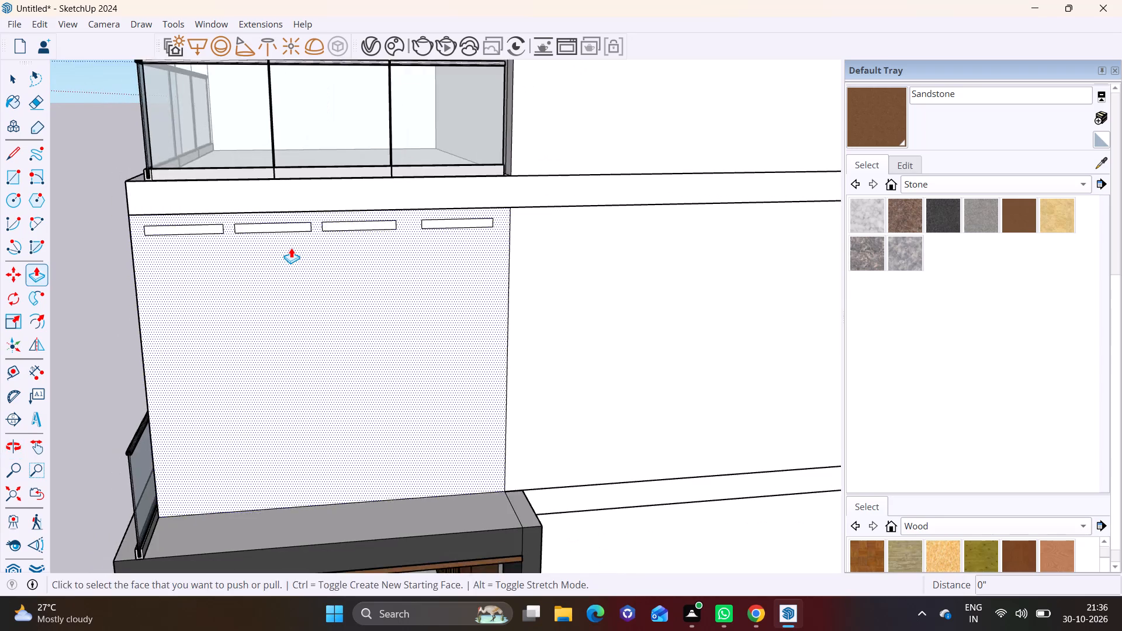
shift+middle_drag(297, 248, 383, 248)
shift+scroll(383, 248, down, 1)
scroll(368, 256, up, 4)
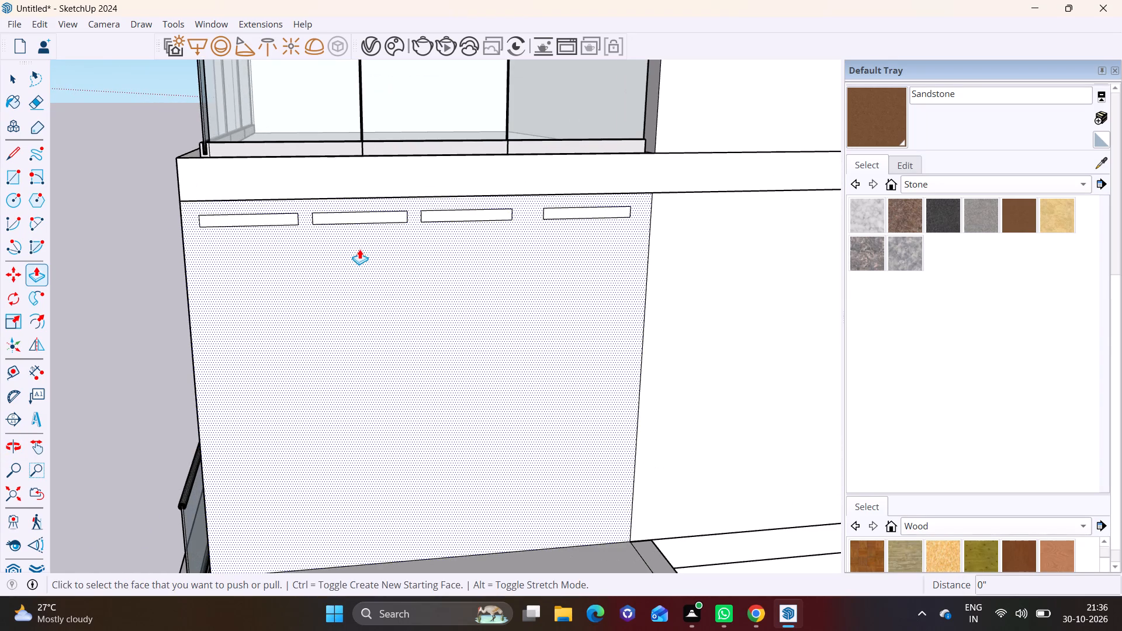
key(Escape)
key(space)
drag(182, 204, 634, 237)
middle_drag(572, 274, 469, 299)
scroll(479, 293, down, 3)
shift+middle_drag(487, 297, 508, 243)
key(m)
click(527, 208)
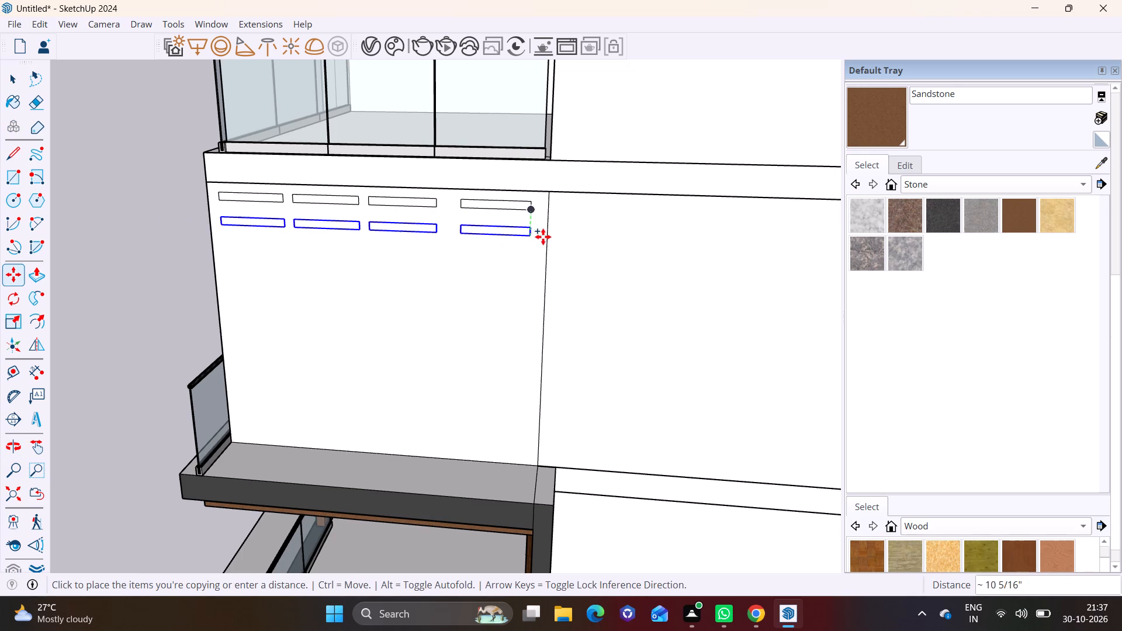
click(542, 233)
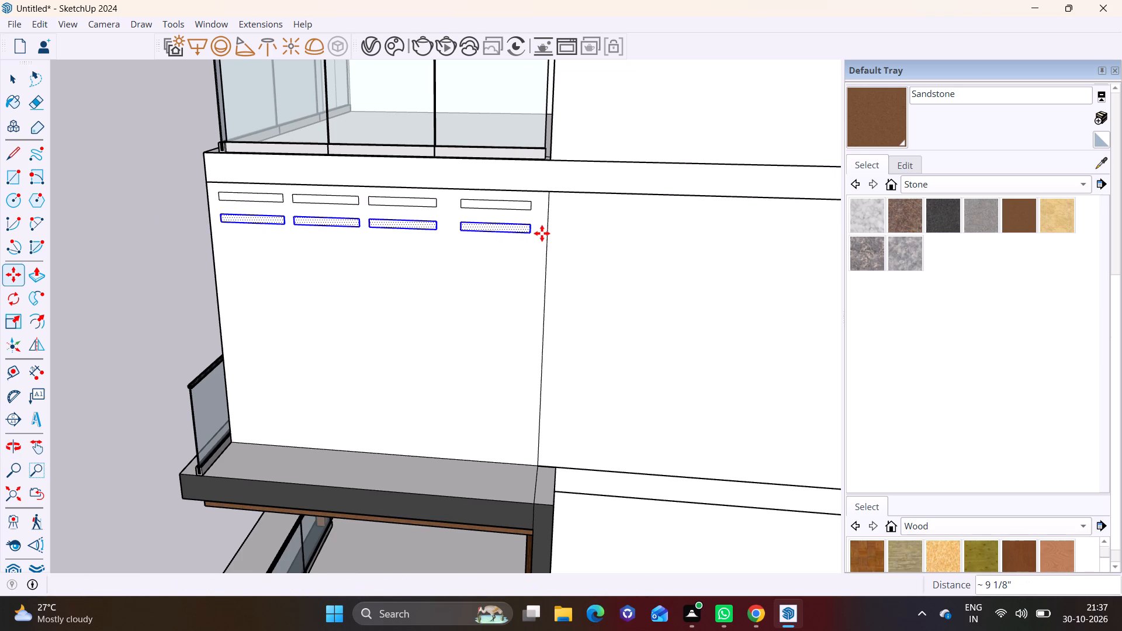
key(asterisk)
text(15)
key(Return)
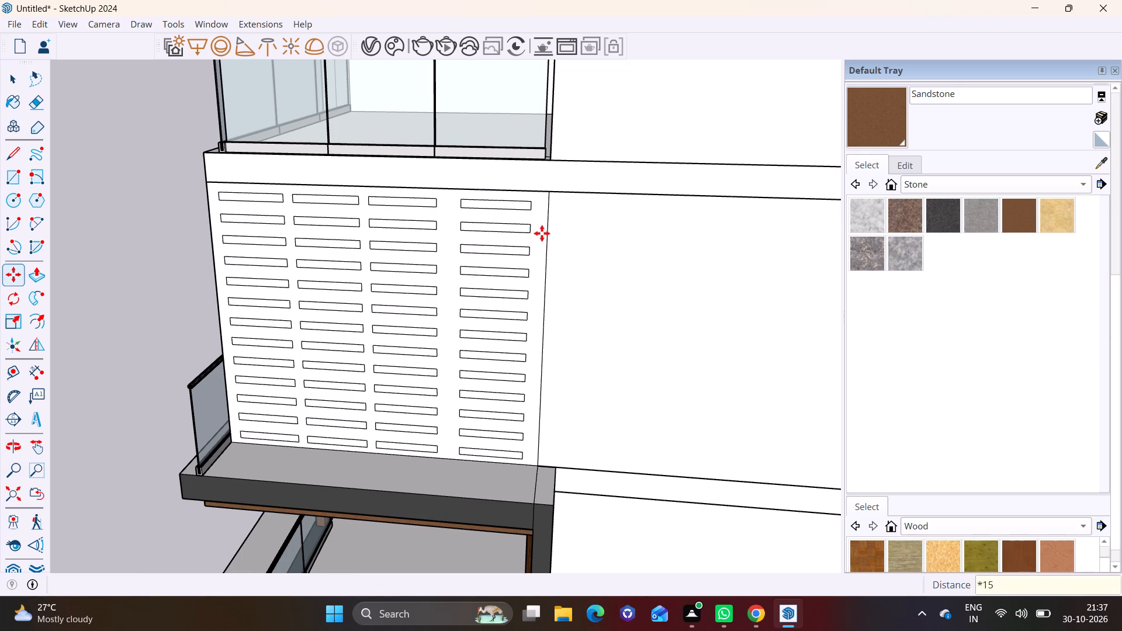
Delete the stray row of four slot copies hanging below the canopy in front of the entrance.
scroll(517, 365, down, 3)
middle_drag(457, 389, 484, 158)
scroll(421, 277, up, 7)
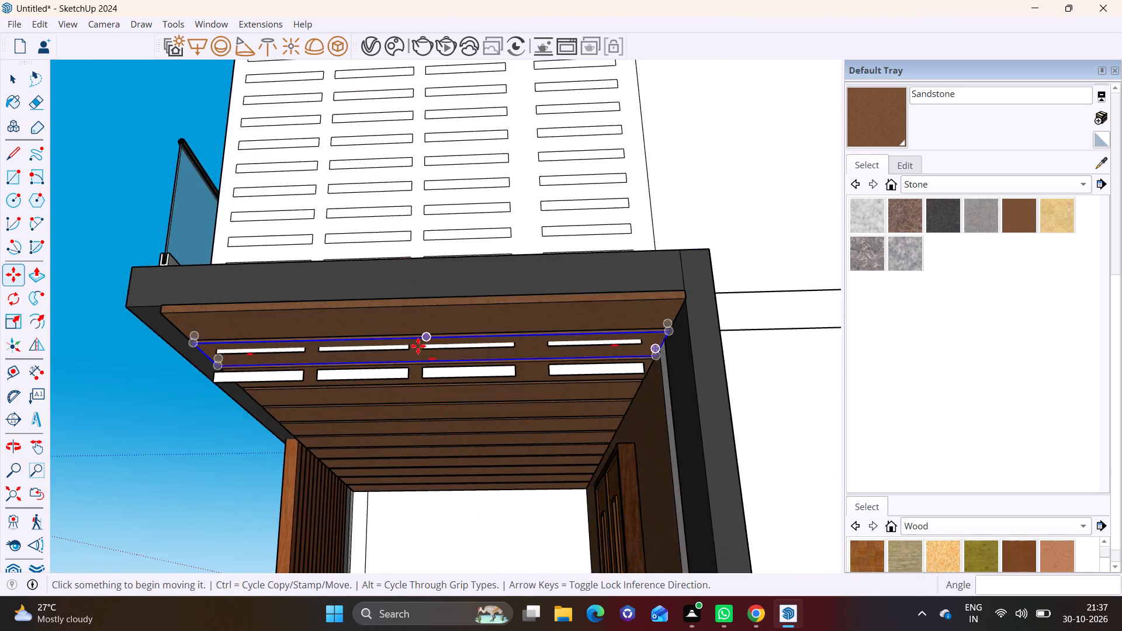
scroll(418, 346, up, 2)
key(space)
click(387, 393)
middle_drag(382, 389, 482, 446)
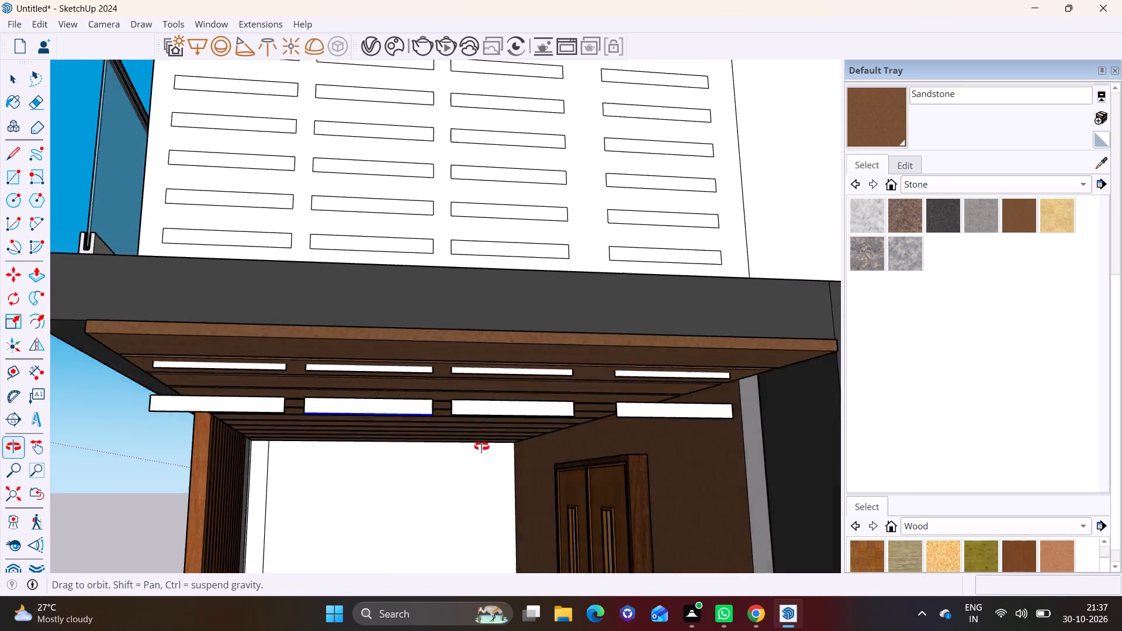
middle_drag(482, 446, 472, 526)
scroll(465, 485, down, 2)
shift+middle_drag(460, 477, 411, 331)
middle_drag(333, 291, 312, 330)
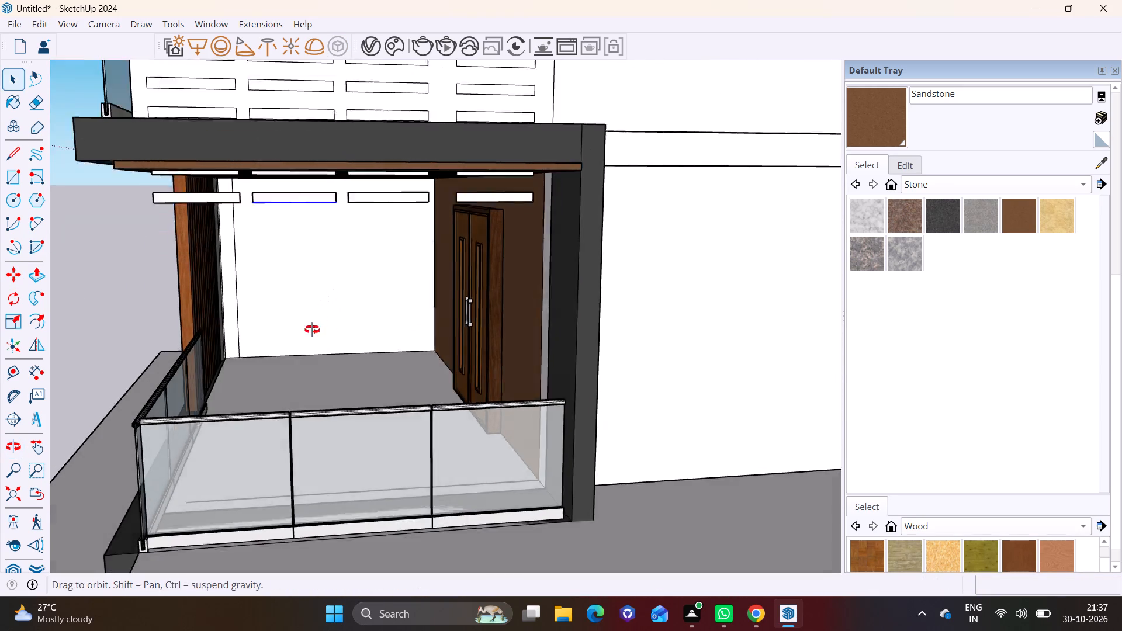
middle_drag(312, 330, 304, 336)
drag(112, 206, 401, 238)
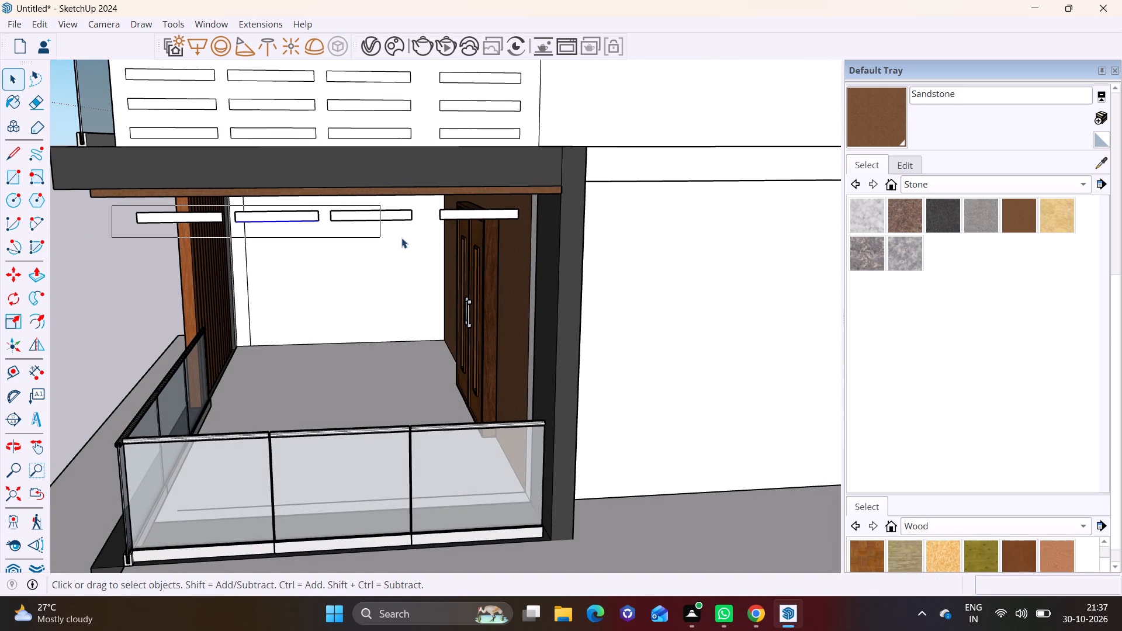
drag(401, 238, 530, 233)
key(Delete)
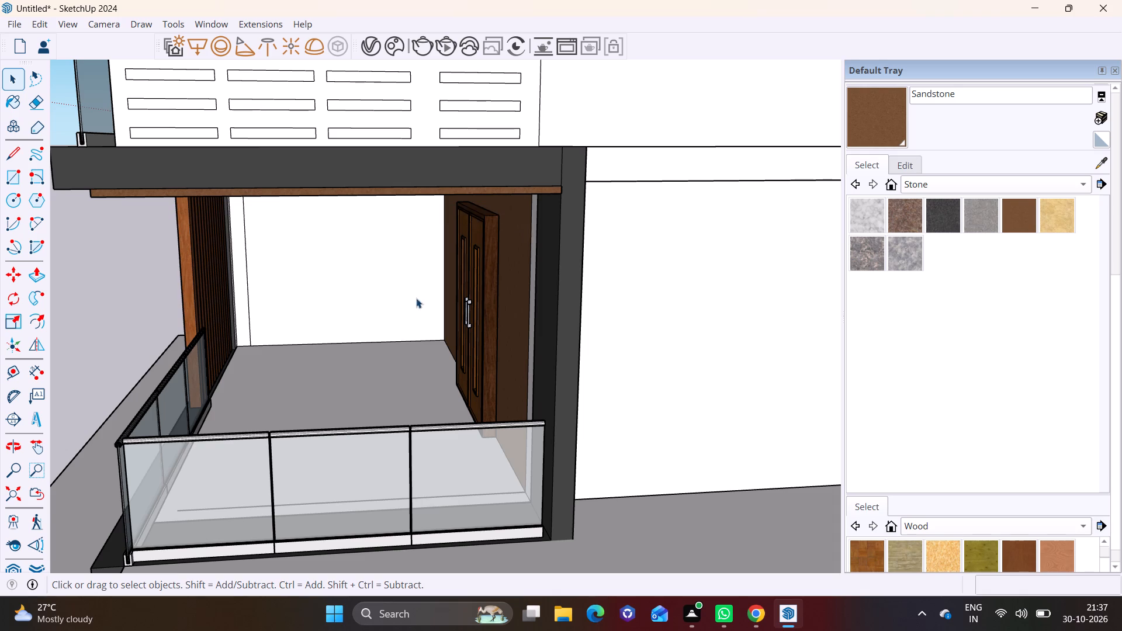
Push/pull the top four slots of the column nearest the front balcony 4 1/2" through the first-floor wall.
scroll(368, 318, down, 4)
middle_drag(365, 308, 393, 200)
scroll(313, 210, up, 3)
middle_drag(313, 230, 281, 405)
scroll(308, 289, down, 6)
middle_drag(383, 332, 590, 229)
scroll(374, 226, up, 2)
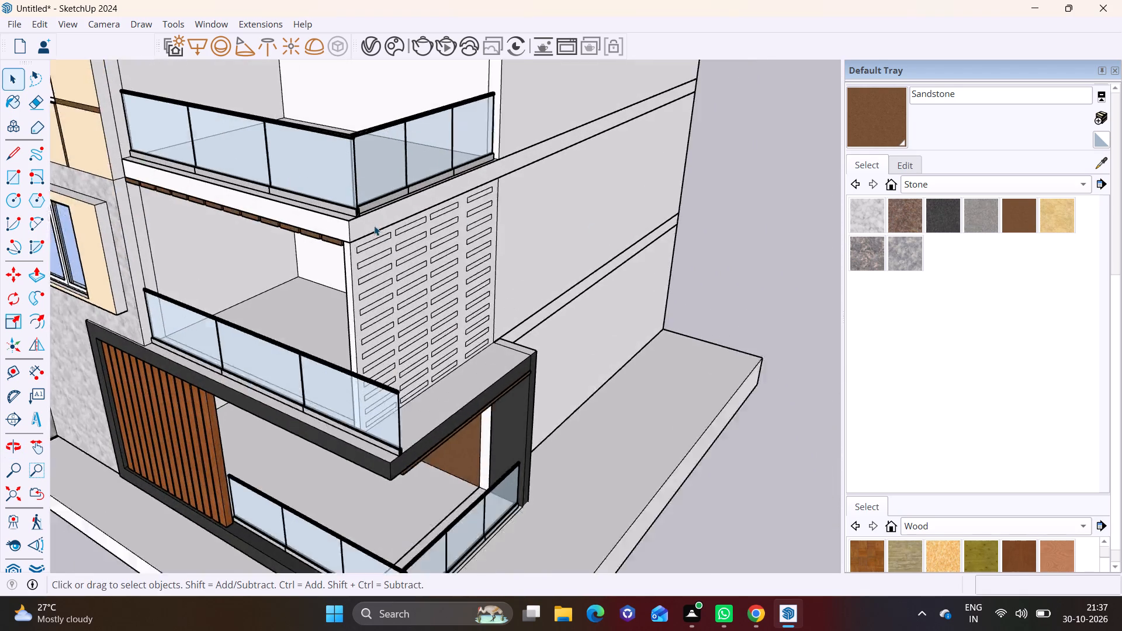
scroll(374, 226, up, 8)
key(v)
click(384, 185)
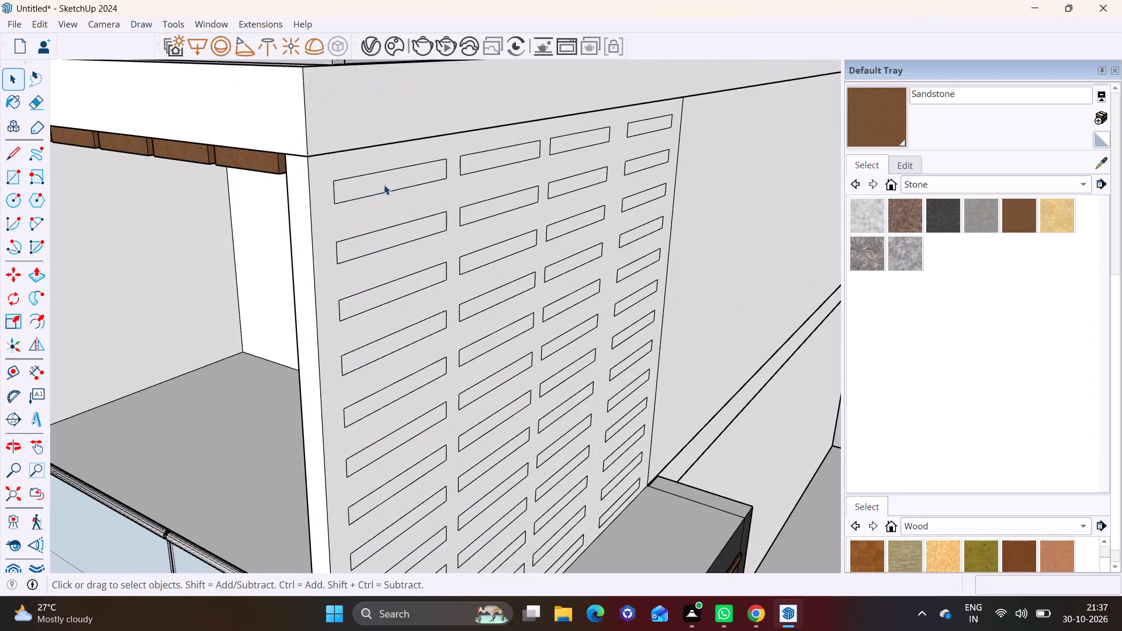
click(33, 271)
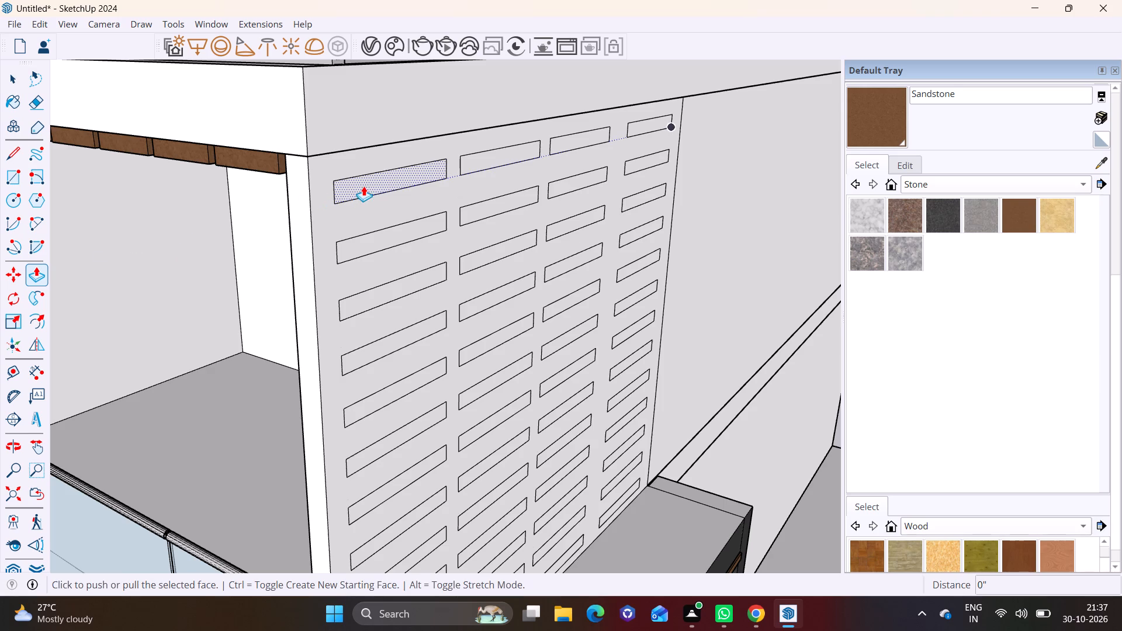
click(363, 186)
click(289, 191)
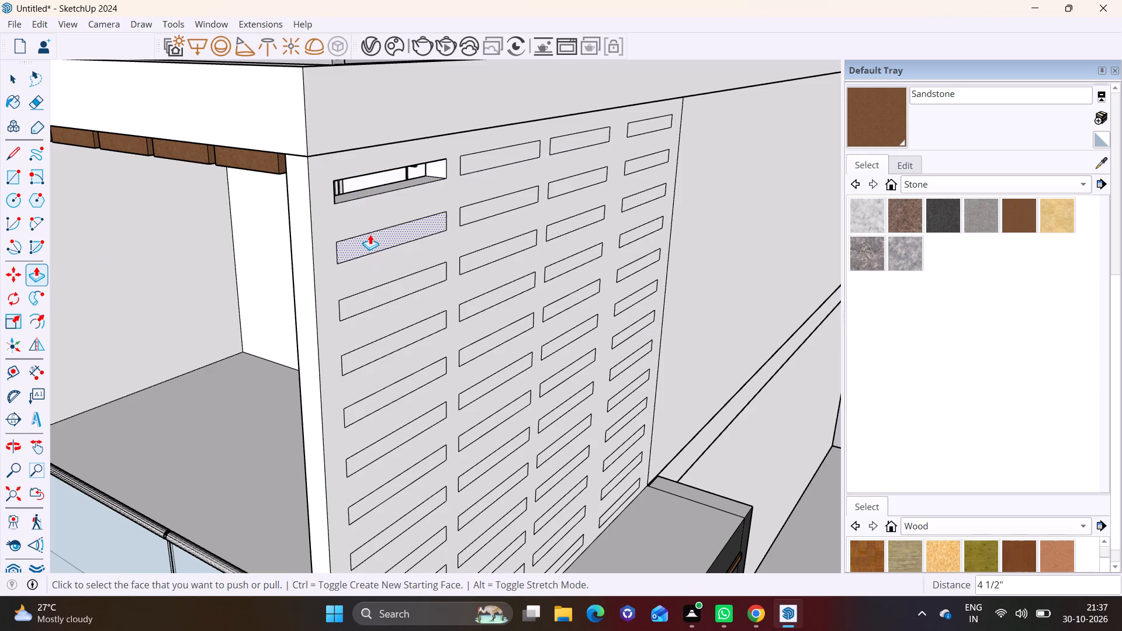
click(370, 234)
click(293, 236)
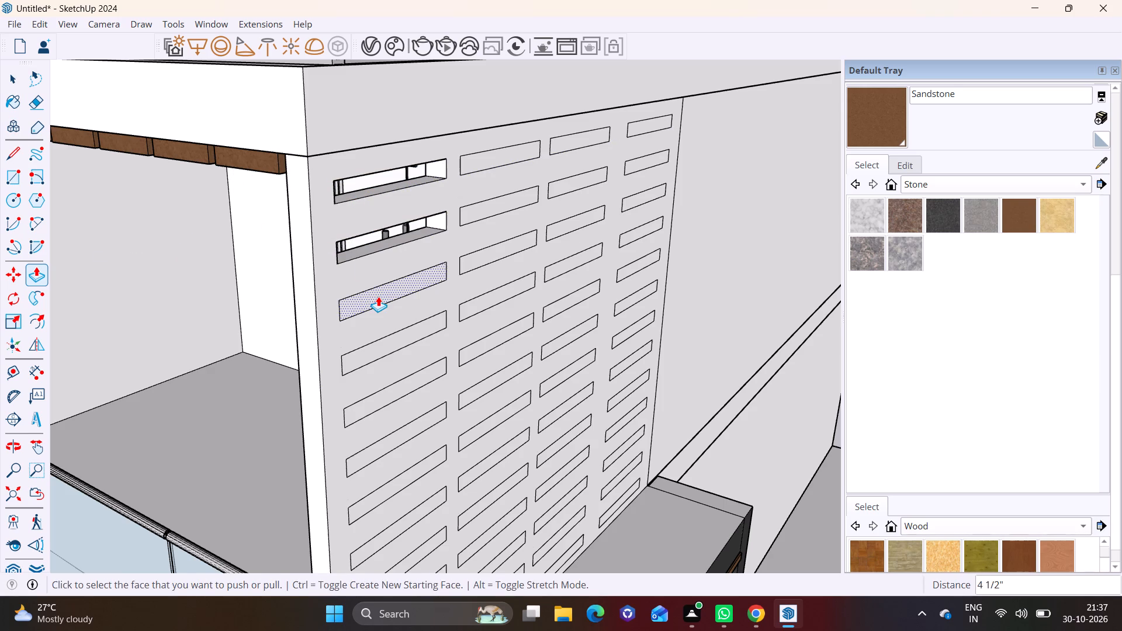
click(378, 296)
click(292, 294)
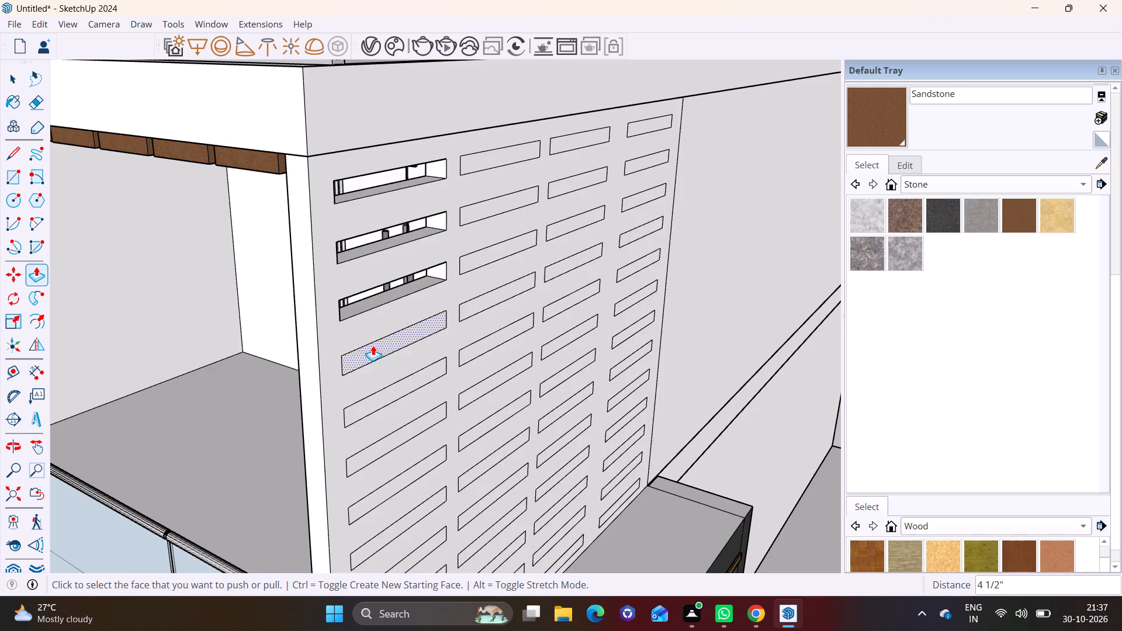
click(373, 352)
click(297, 346)
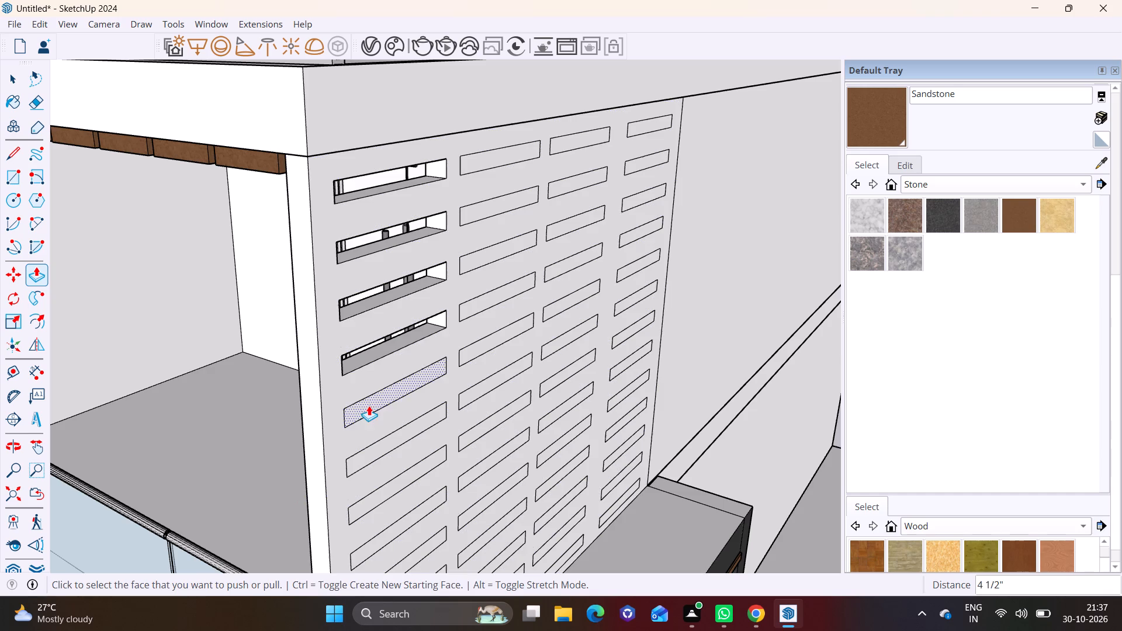
Push/pull the fifth slot of the column nearest the front balcony 4 1/2" through the first-floor wall.
click(369, 405)
click(308, 415)
click(303, 414)
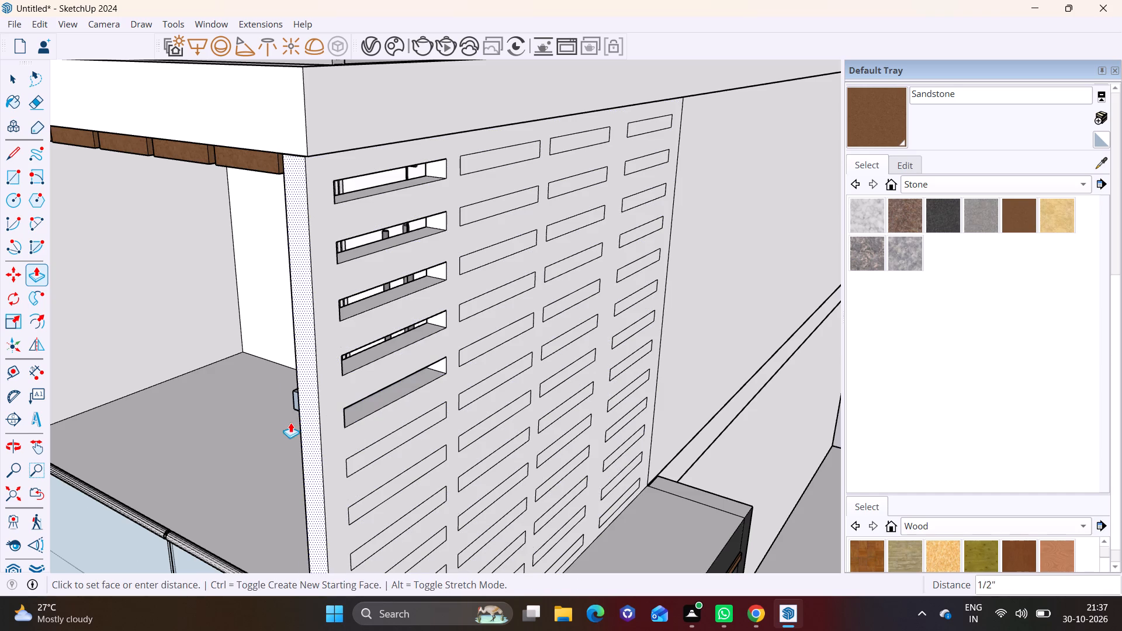
key(ctrl+z)
click(366, 407)
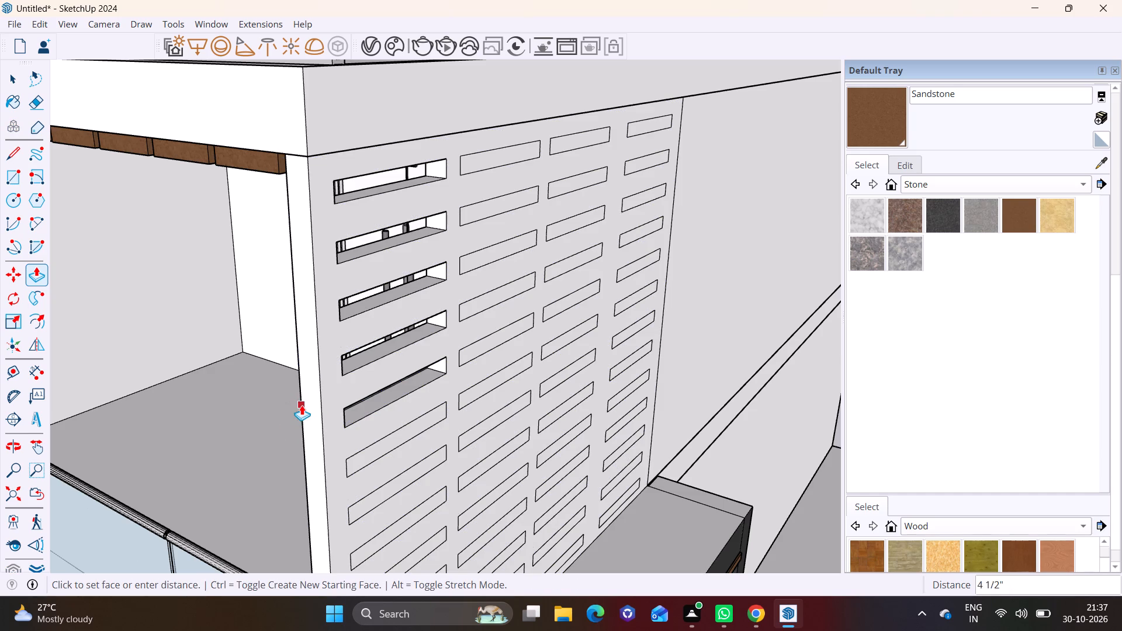
click(302, 405)
Push/pull the remaining three slots of the top row 4 1/2" through the wall.
scroll(333, 435, down, 1)
shift+middle_drag(334, 435, 342, 384)
click(484, 134)
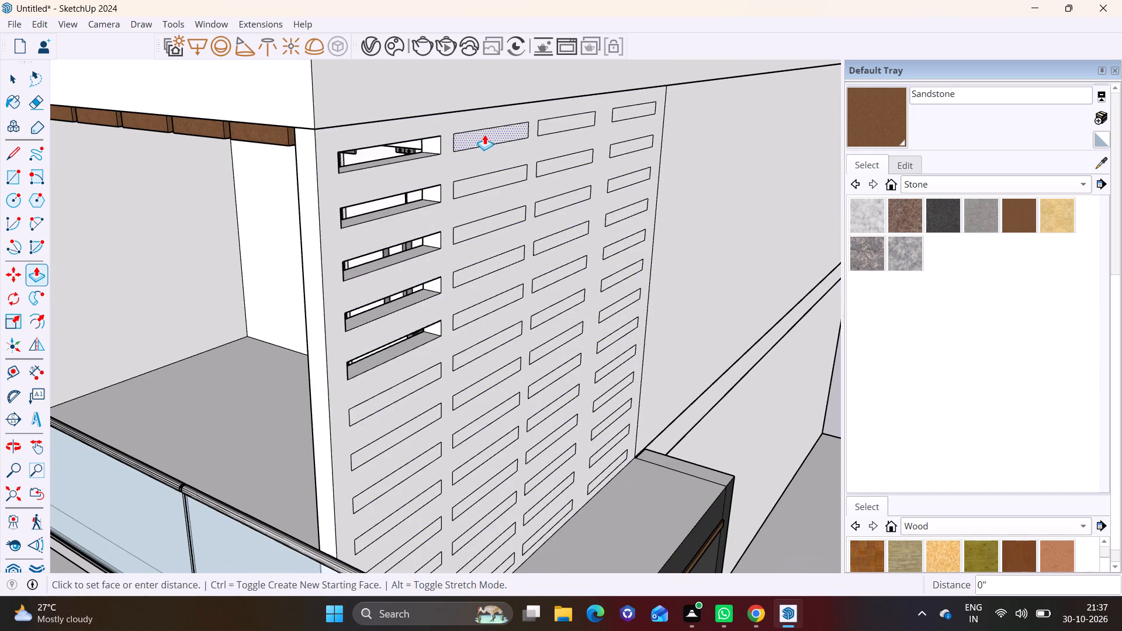
click(295, 167)
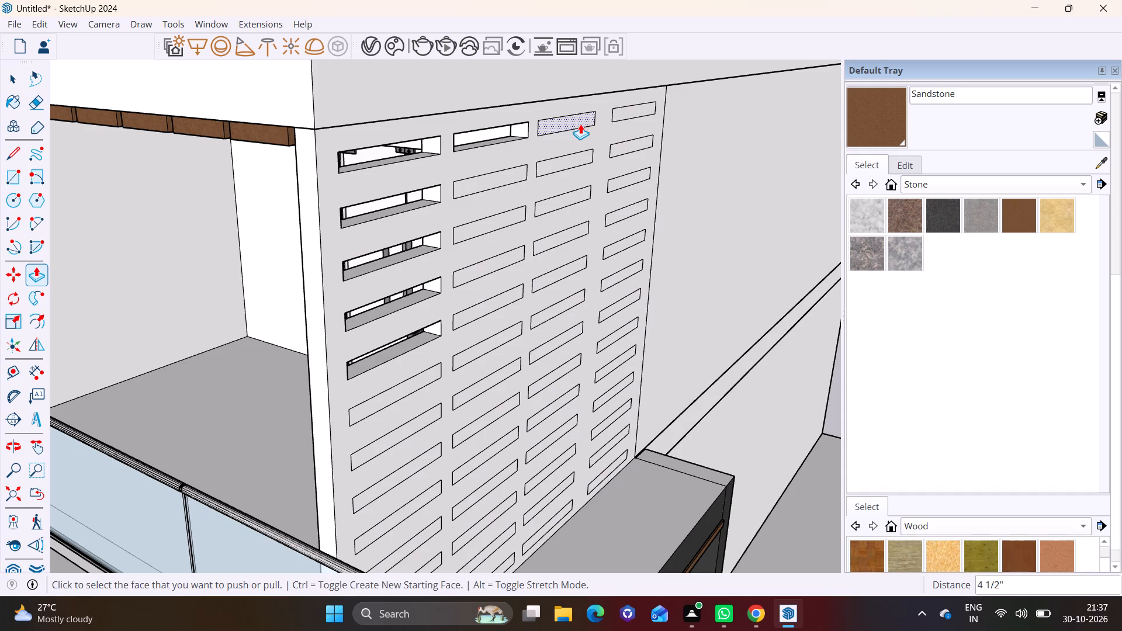
click(580, 124)
click(295, 186)
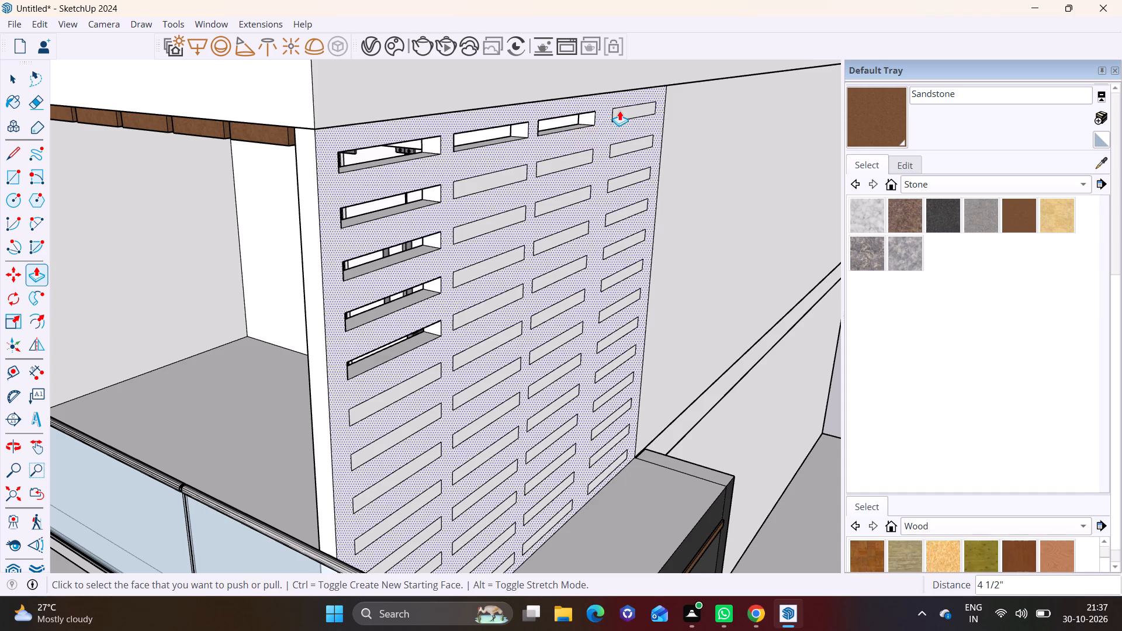
click(621, 110)
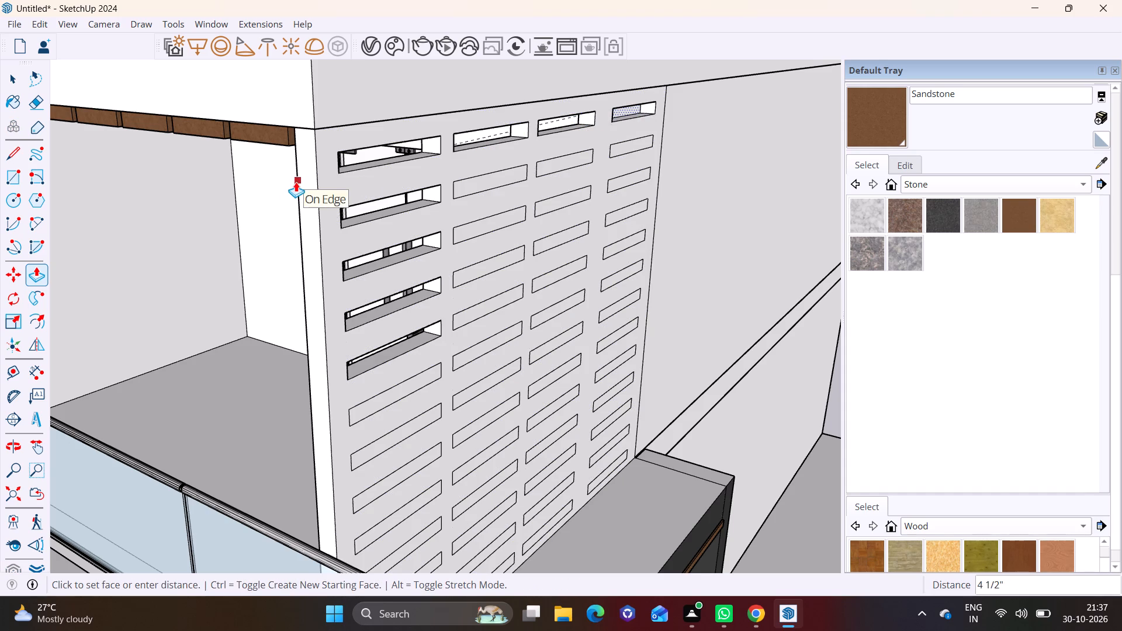
click(296, 182)
Push/pull the sixth to tenth slots of the column nearest the front balcony 4 1/2" through the wall.
middle_drag(423, 367, 421, 212)
middle_drag(410, 238, 382, 293)
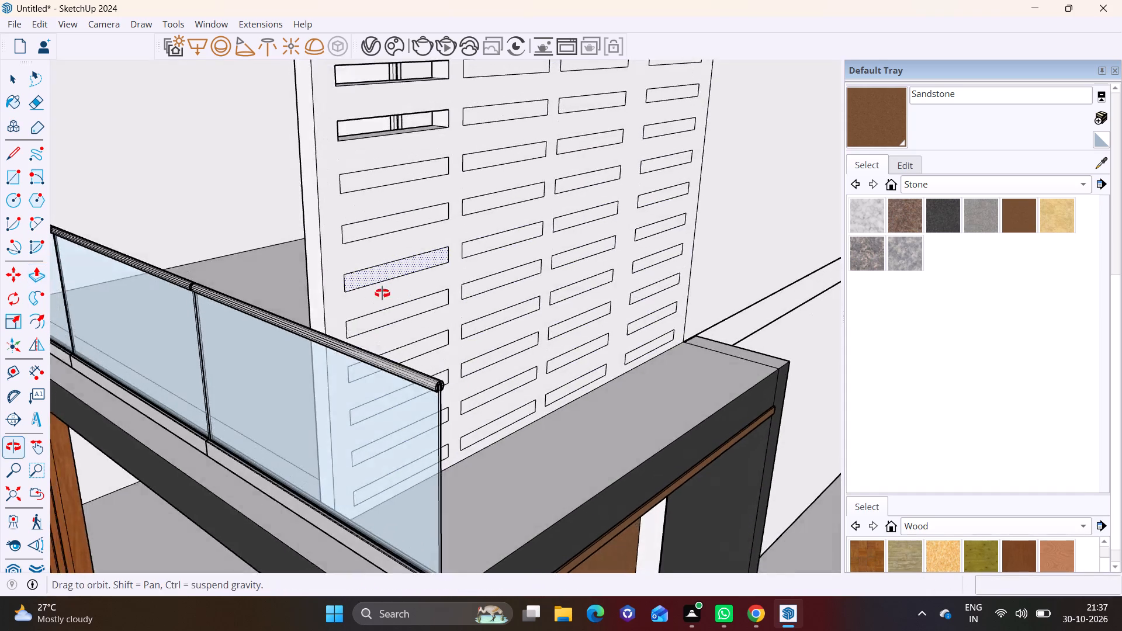
middle_drag(382, 293, 382, 294)
scroll(389, 256, up, 3)
click(381, 157)
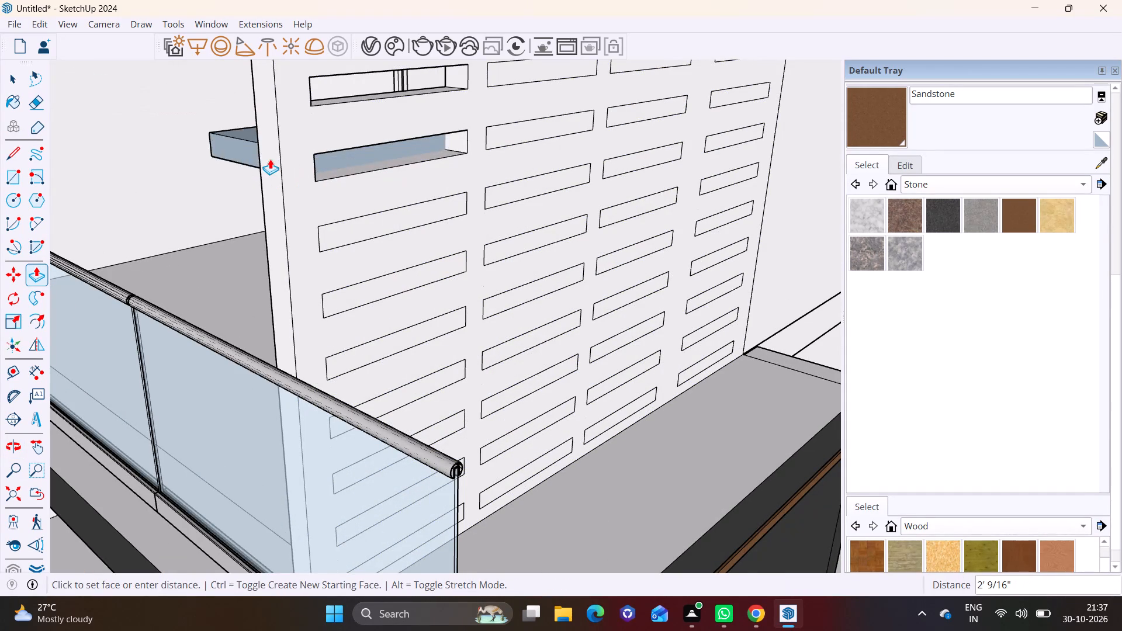
click(257, 161)
click(352, 228)
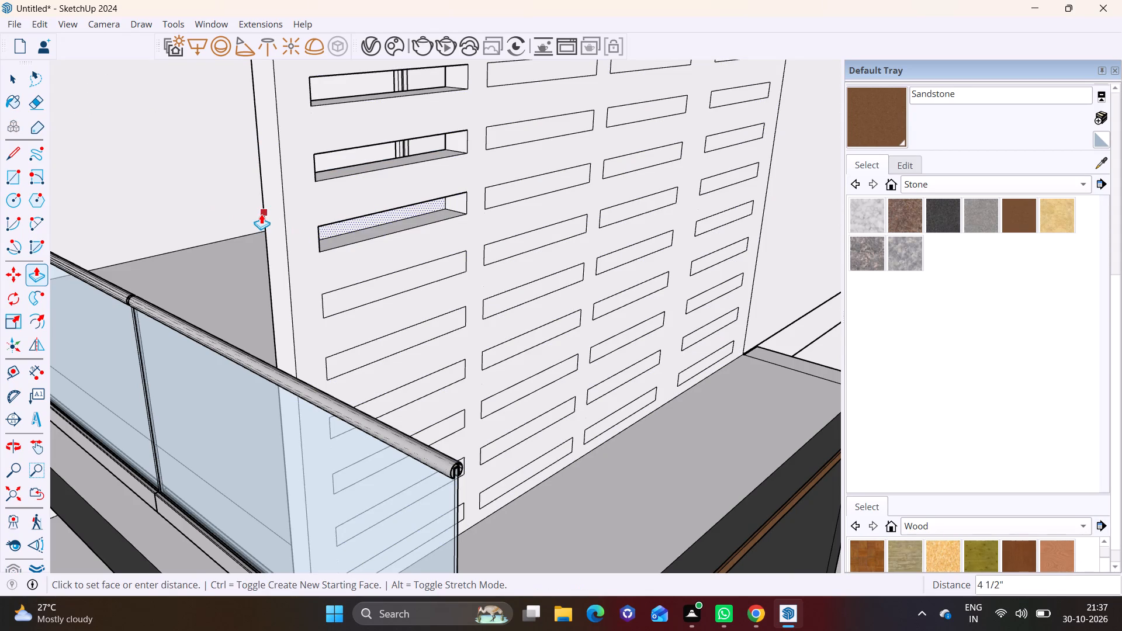
click(261, 214)
click(355, 296)
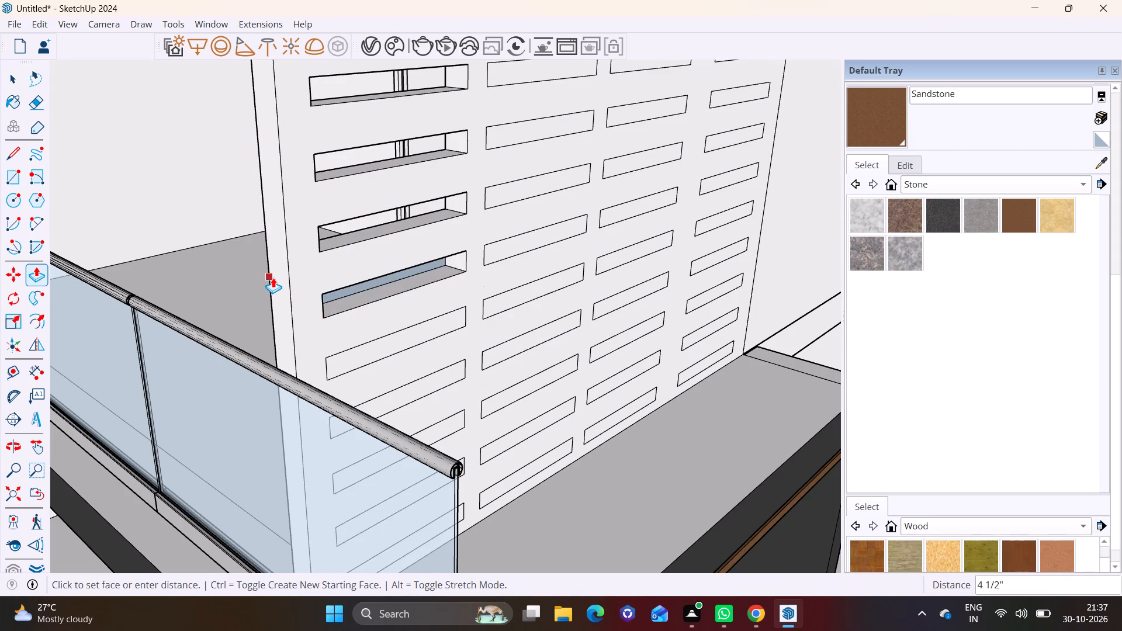
click(272, 276)
click(359, 348)
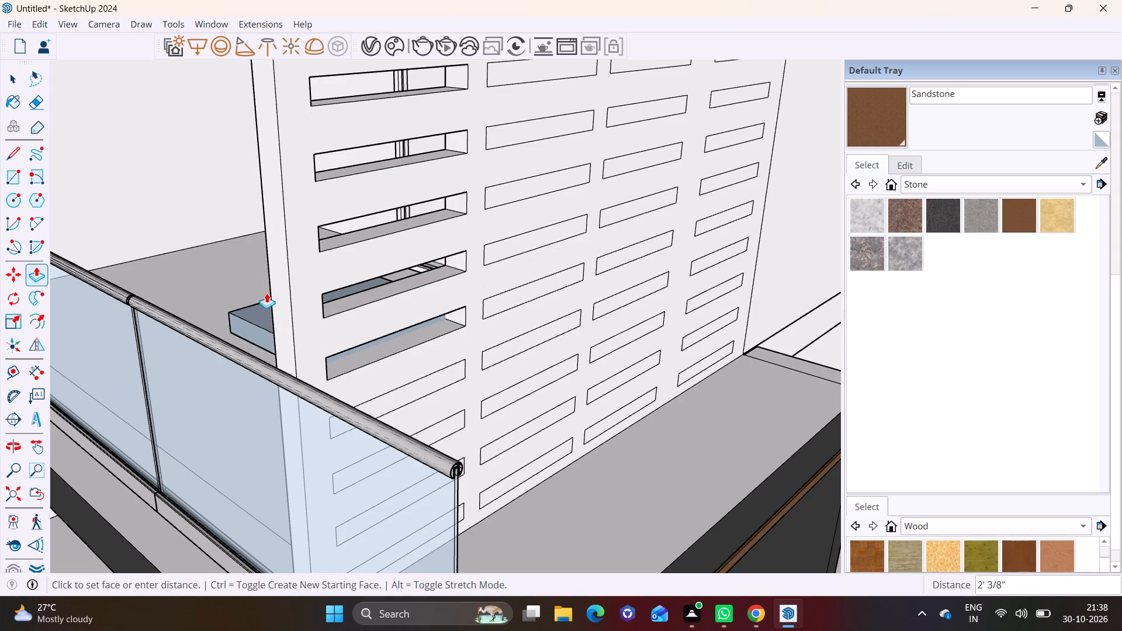
click(273, 292)
click(421, 382)
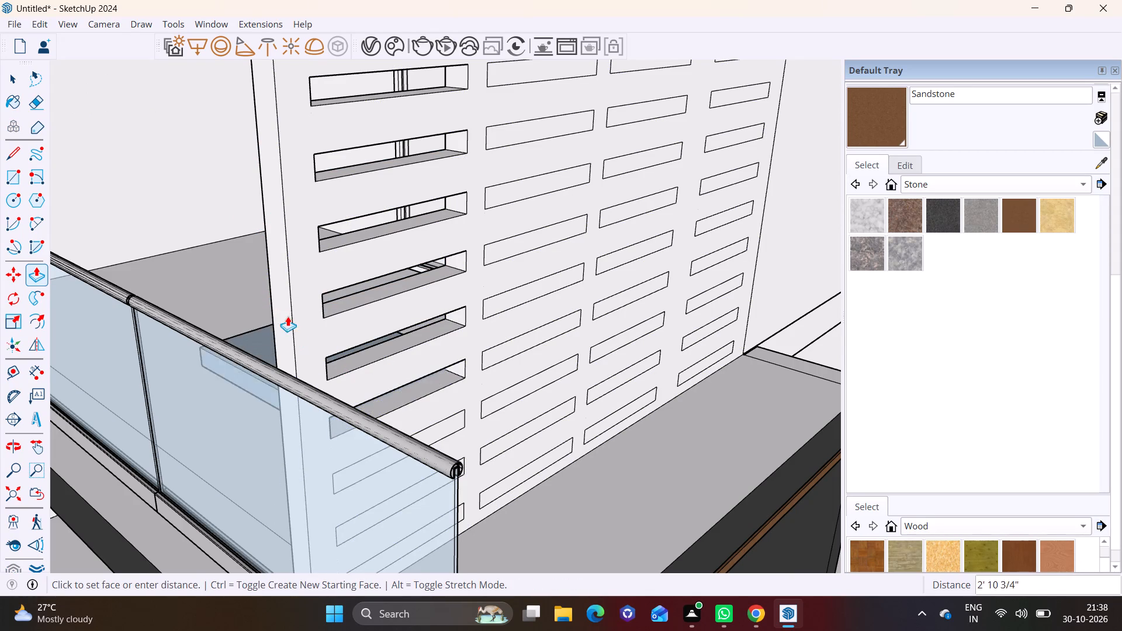
click(273, 295)
Push the eleventh slot of the column nearest the front balcony 5/8" into the wall.
middle_drag(437, 396, 321, 399)
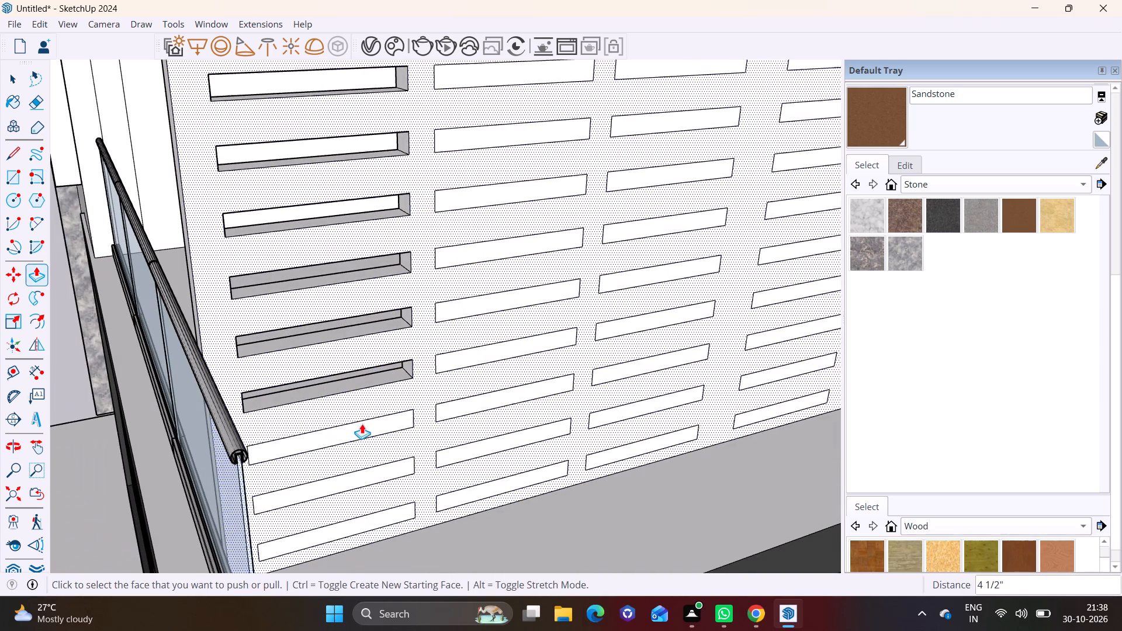
drag(362, 427, 356, 424)
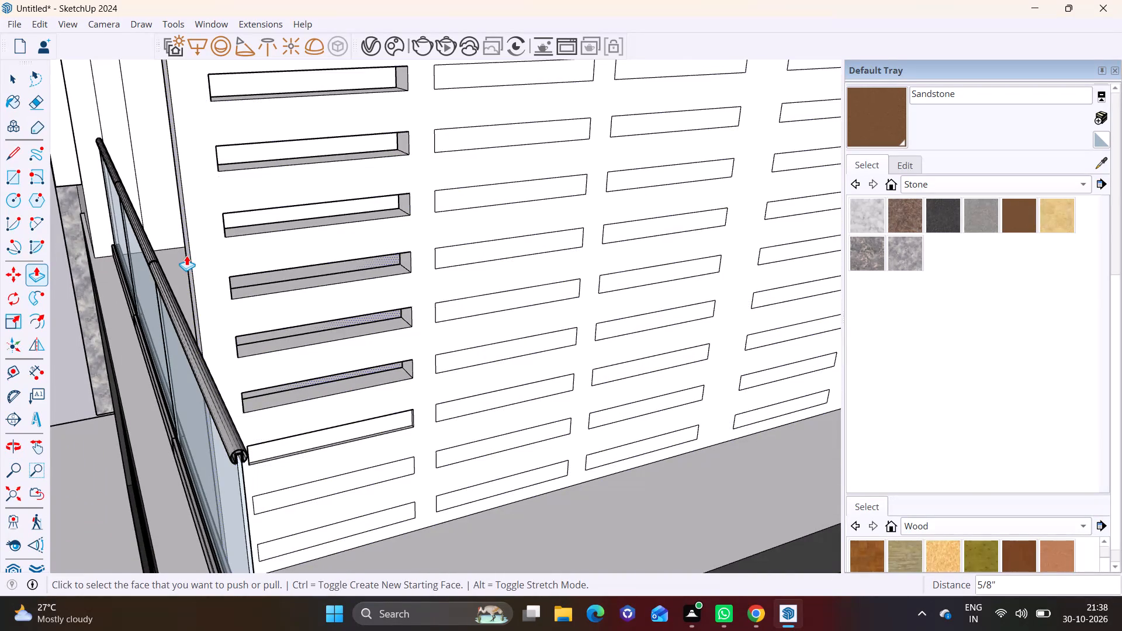
click(186, 255)
middle_drag(300, 352, 270, 265)
scroll(317, 335, down, 5)
middle_drag(368, 378, 476, 389)
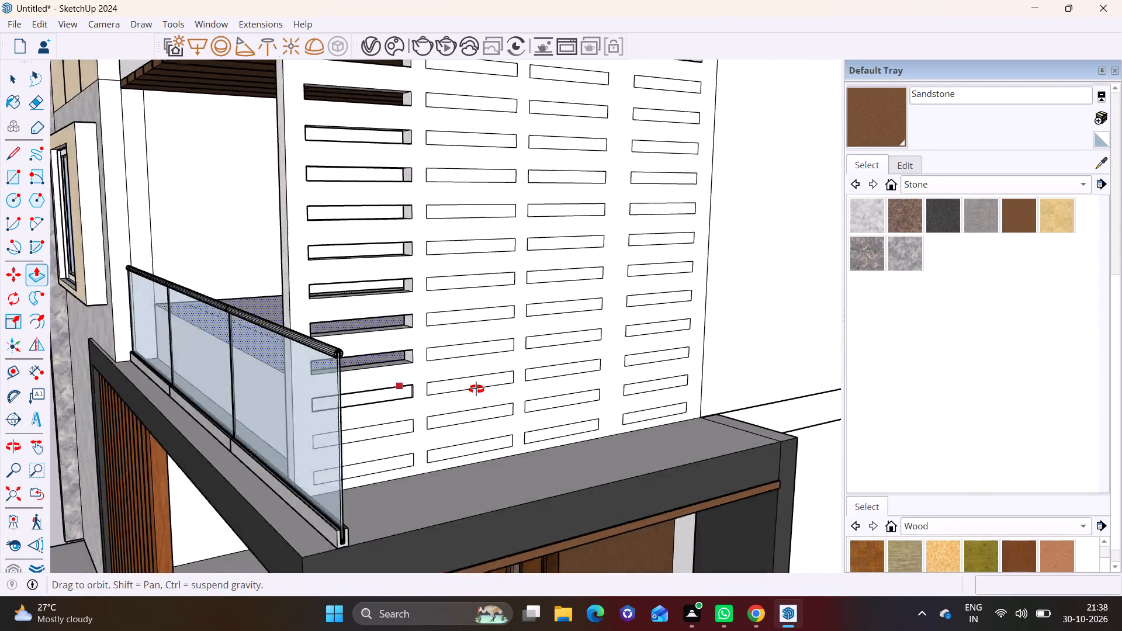
middle_drag(476, 389, 830, 393)
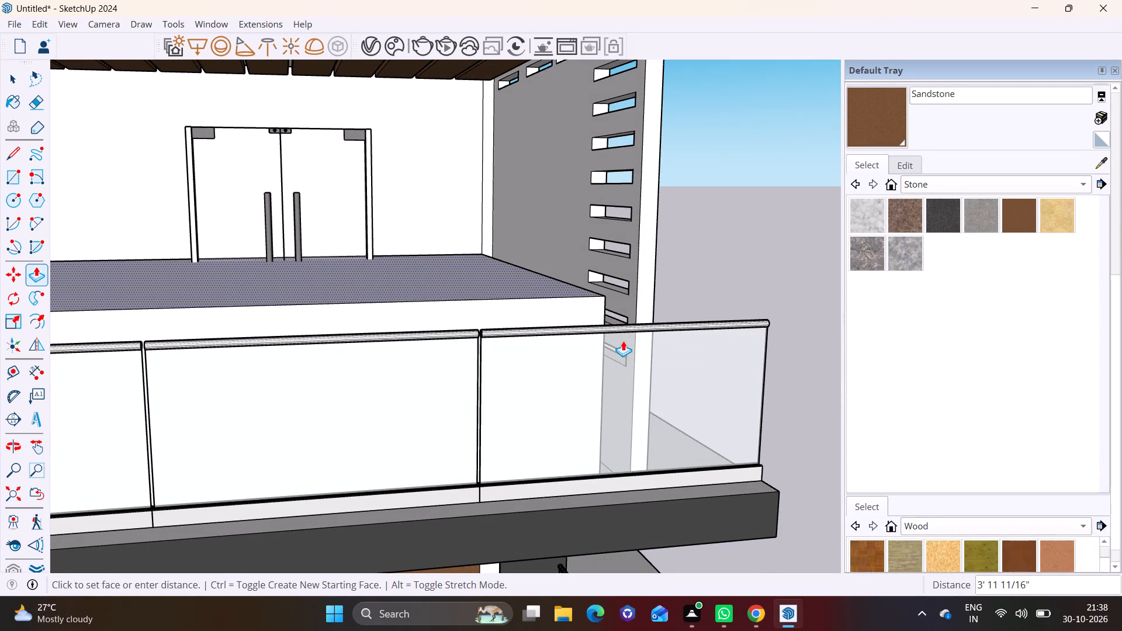
key(space)
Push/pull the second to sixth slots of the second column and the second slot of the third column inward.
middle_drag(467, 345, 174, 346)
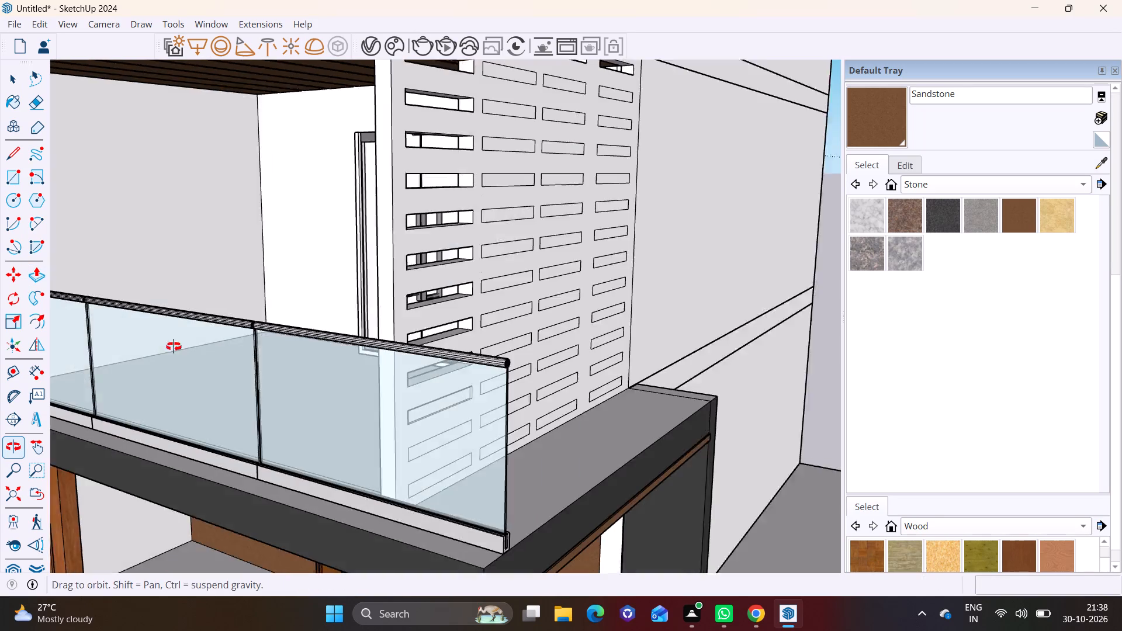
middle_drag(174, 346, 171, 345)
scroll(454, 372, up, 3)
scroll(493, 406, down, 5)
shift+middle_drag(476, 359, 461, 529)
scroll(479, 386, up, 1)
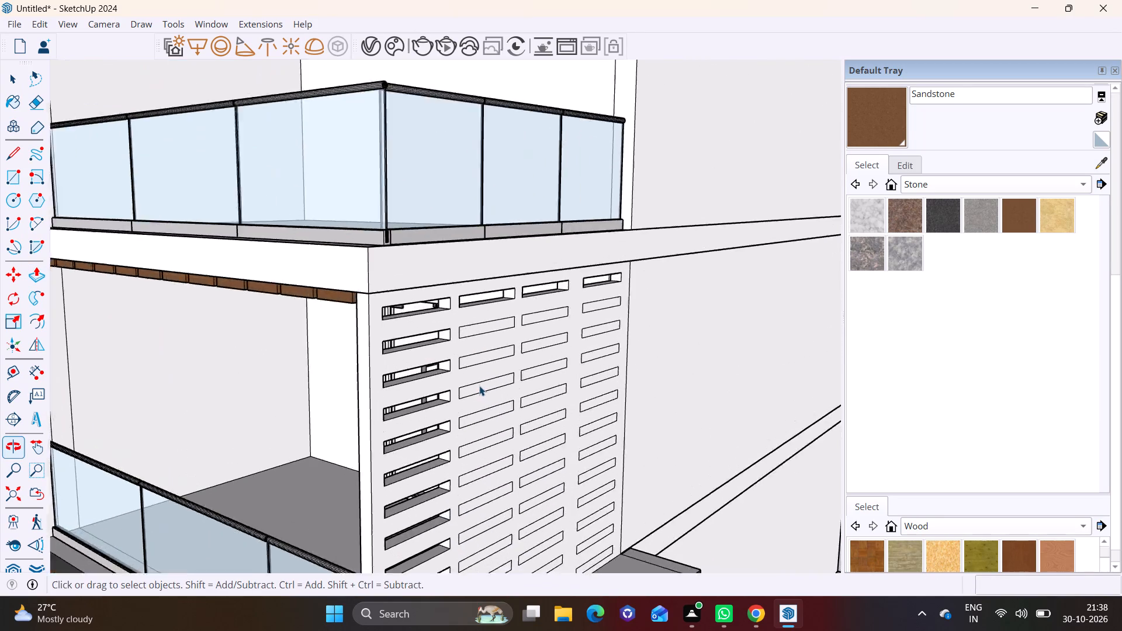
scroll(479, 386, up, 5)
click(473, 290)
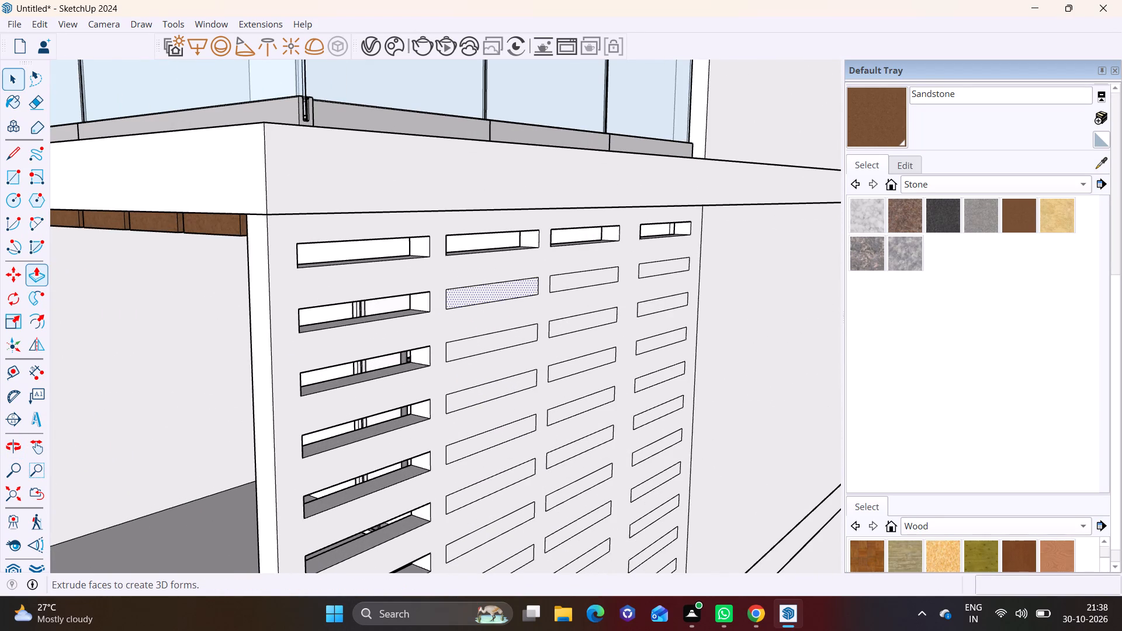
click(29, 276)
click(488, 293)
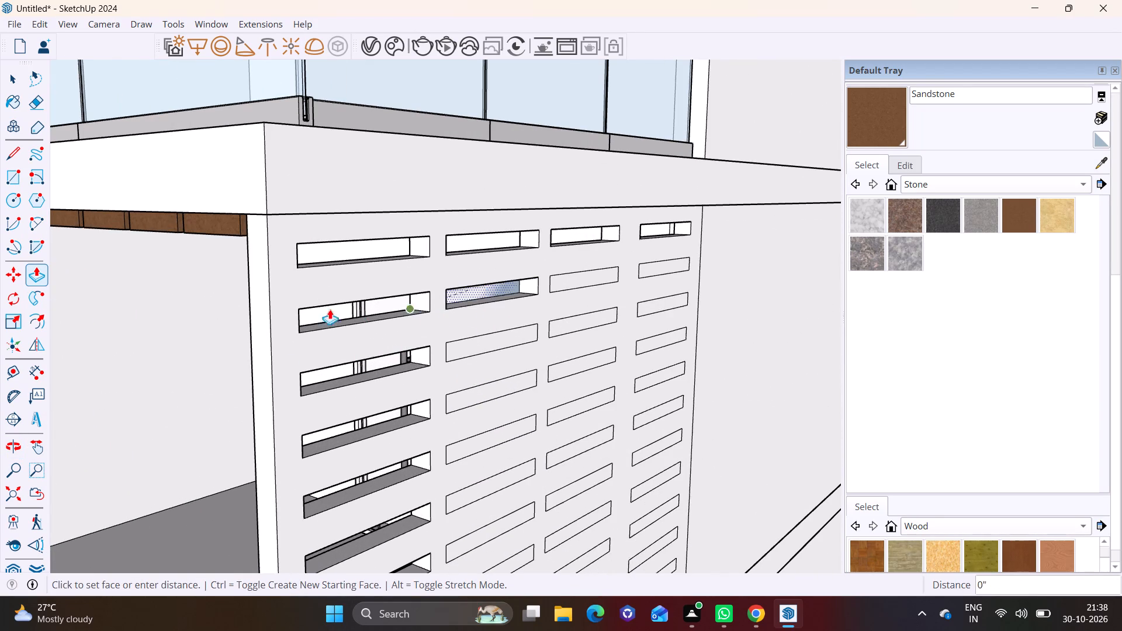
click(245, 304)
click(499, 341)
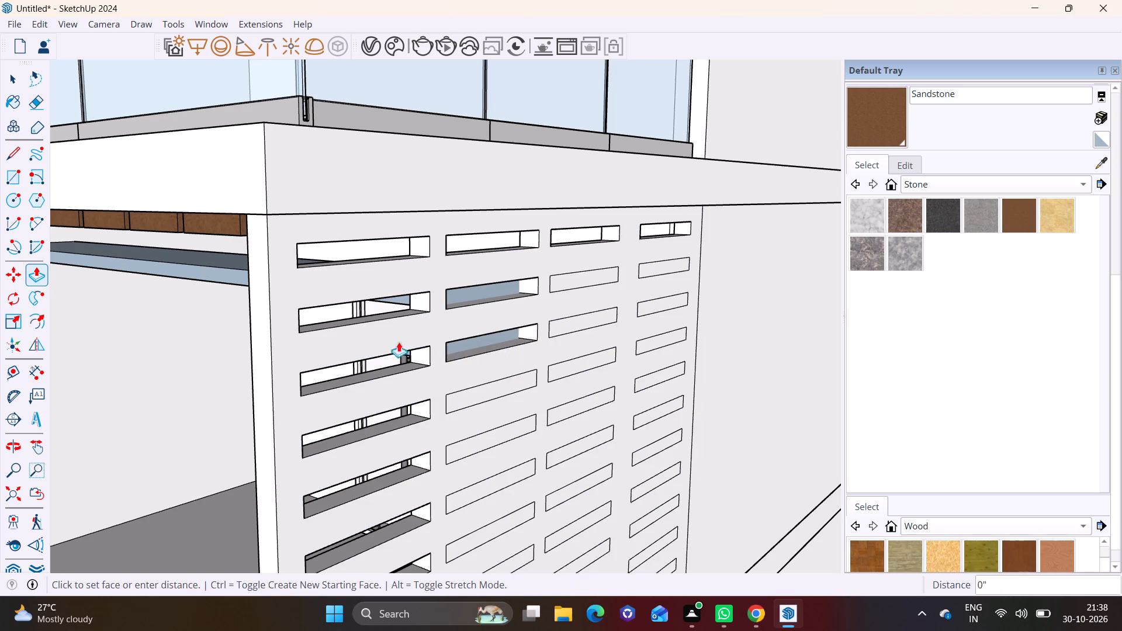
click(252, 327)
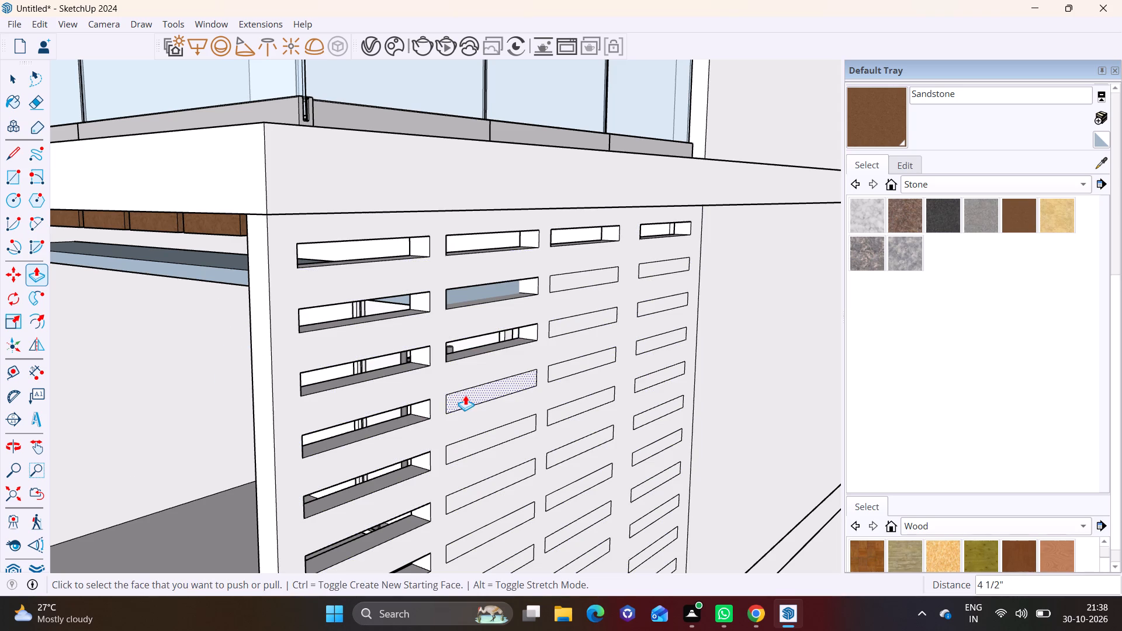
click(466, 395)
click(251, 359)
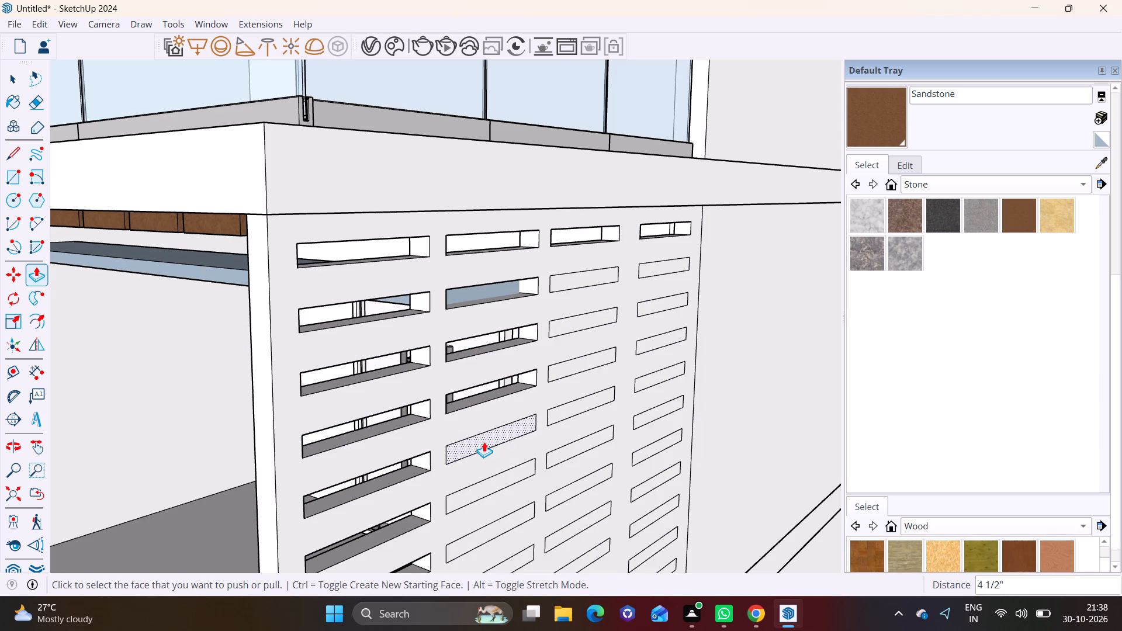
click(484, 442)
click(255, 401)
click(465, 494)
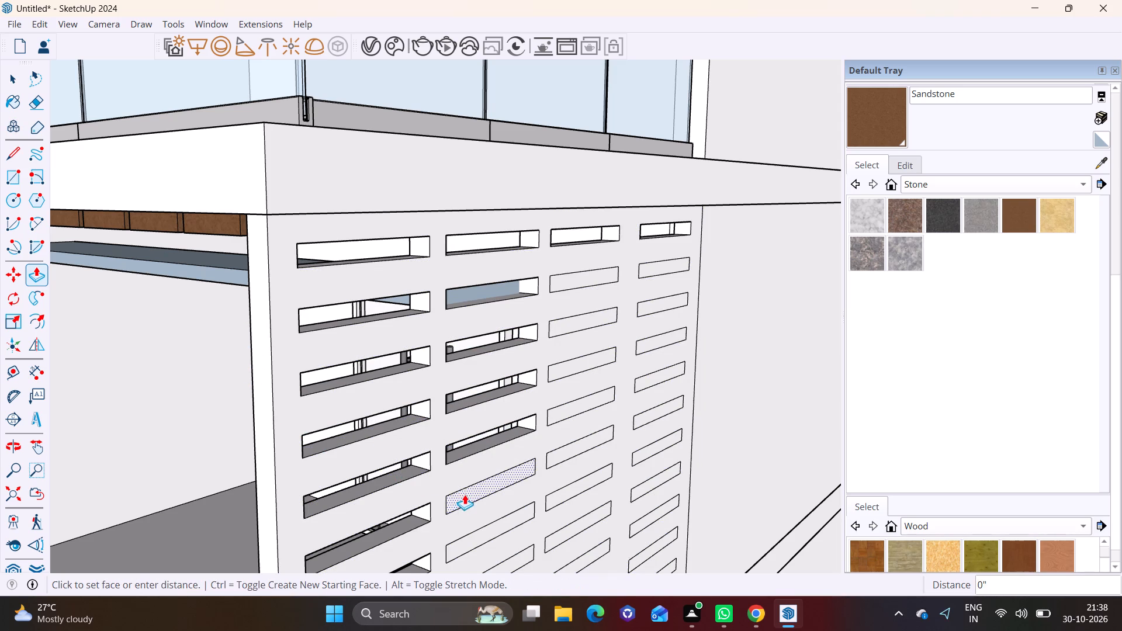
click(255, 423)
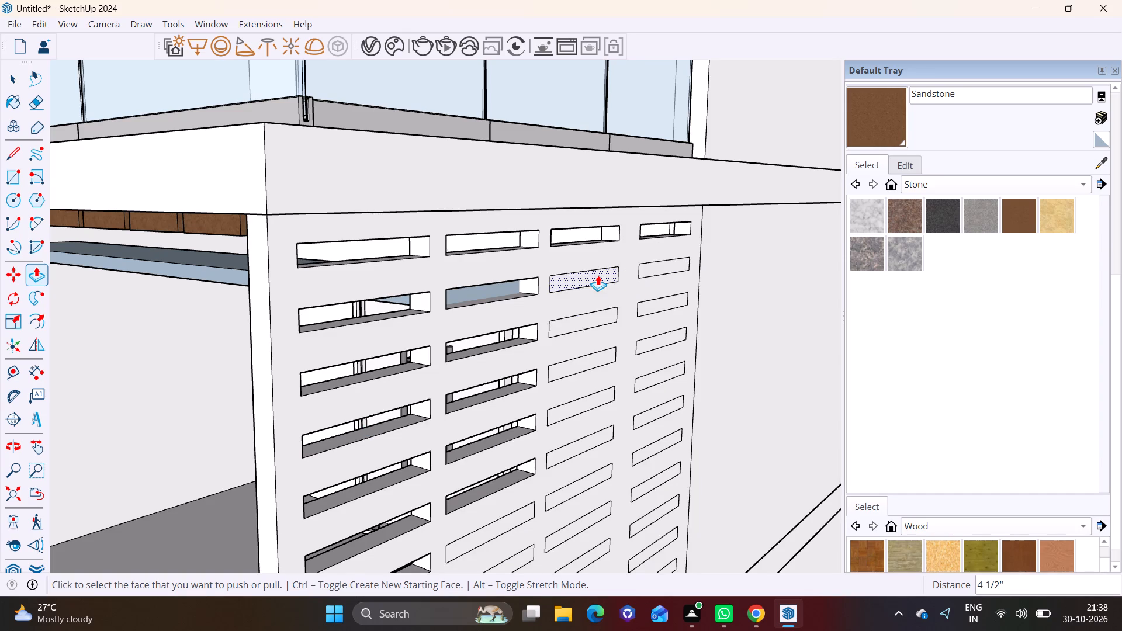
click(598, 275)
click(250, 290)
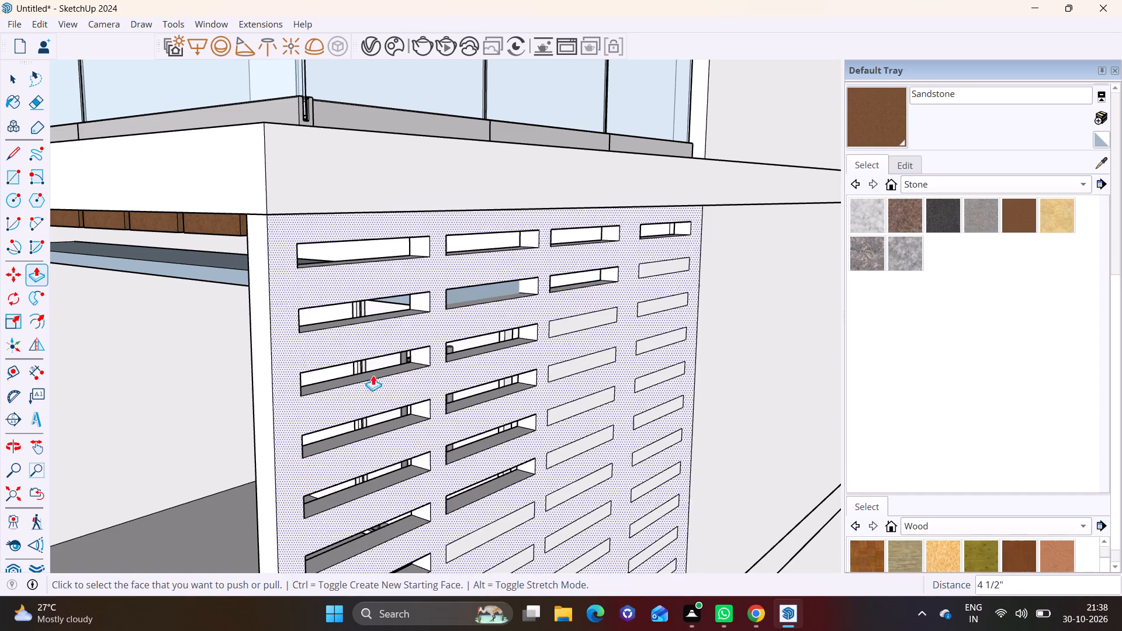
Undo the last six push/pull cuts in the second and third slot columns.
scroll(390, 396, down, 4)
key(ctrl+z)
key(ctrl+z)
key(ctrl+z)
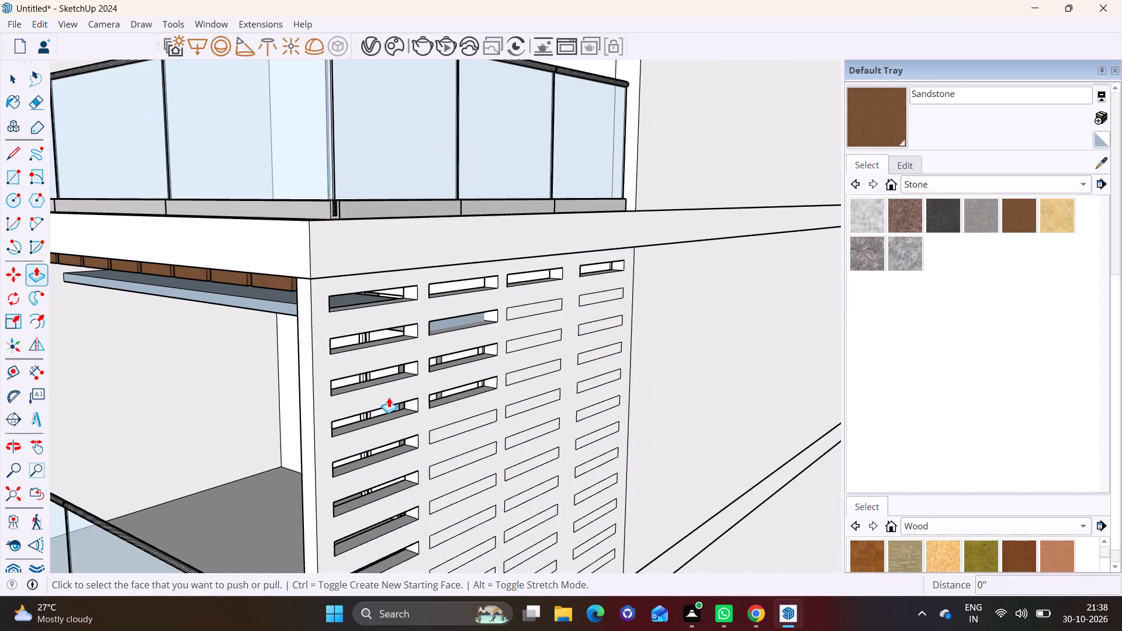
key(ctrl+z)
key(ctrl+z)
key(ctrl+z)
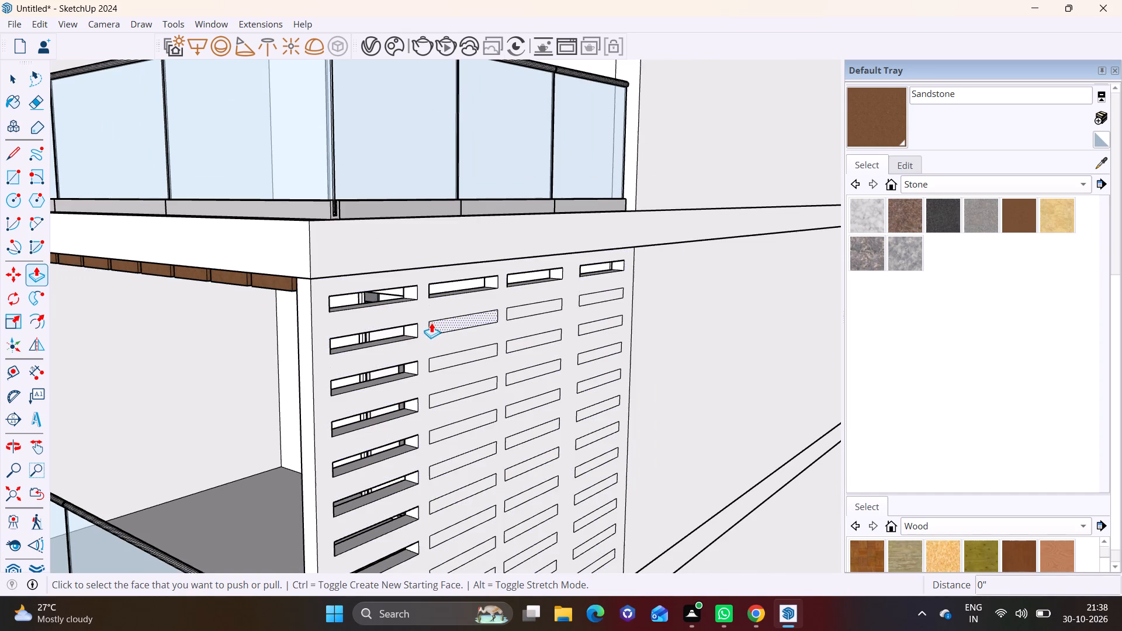
Push/pull the second to seventh slots of the second column 4 1/2" through the wall.
click(431, 323)
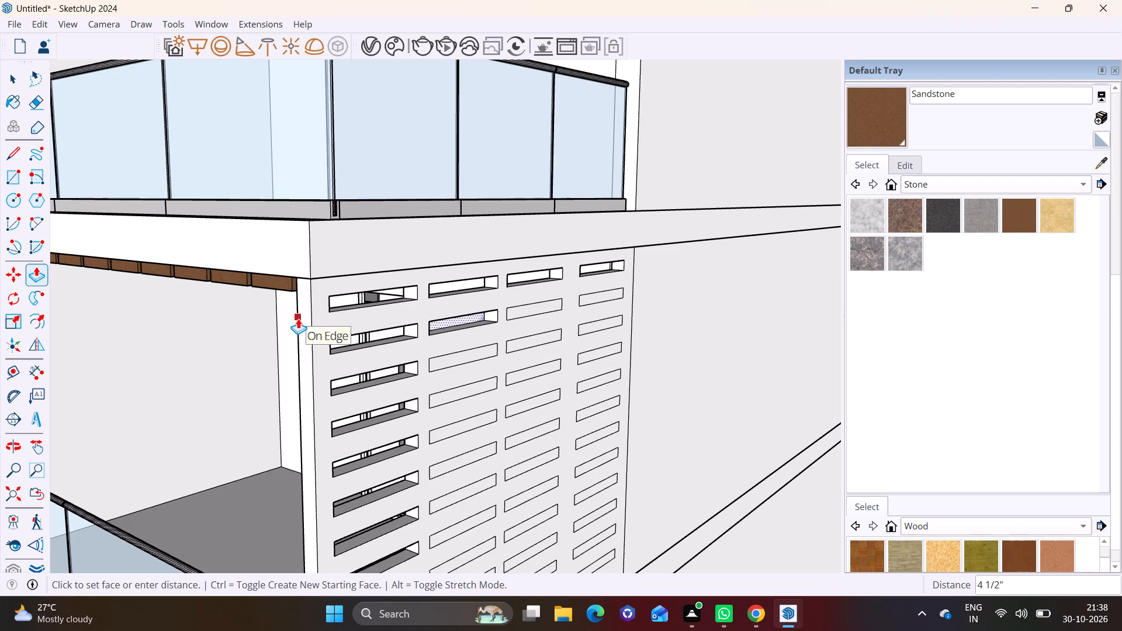
click(298, 318)
click(449, 357)
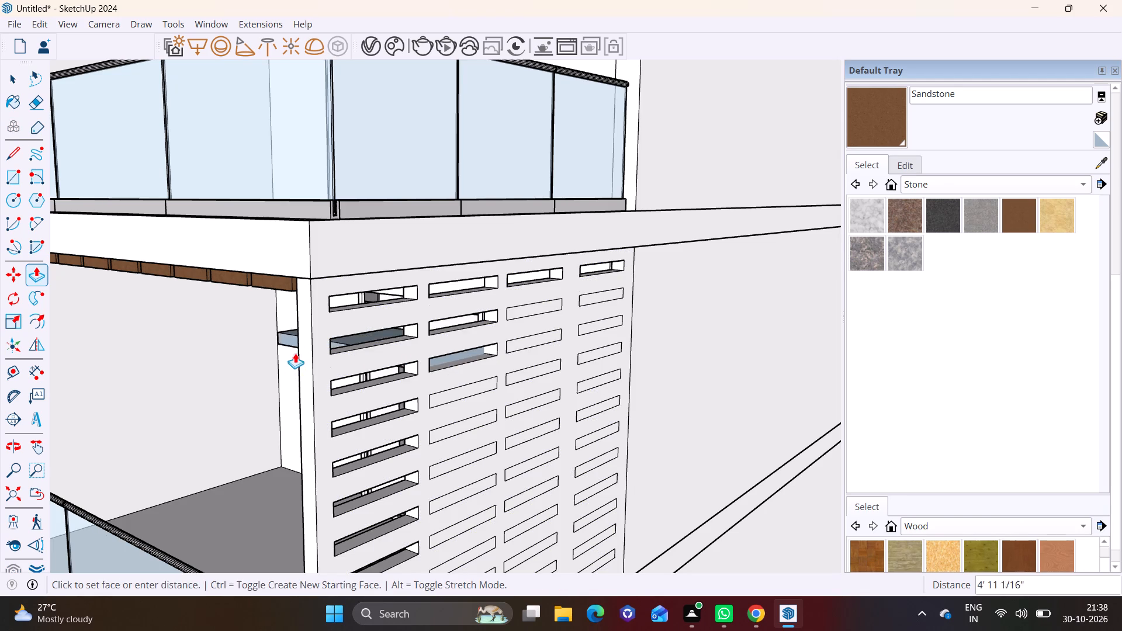
click(297, 351)
click(464, 393)
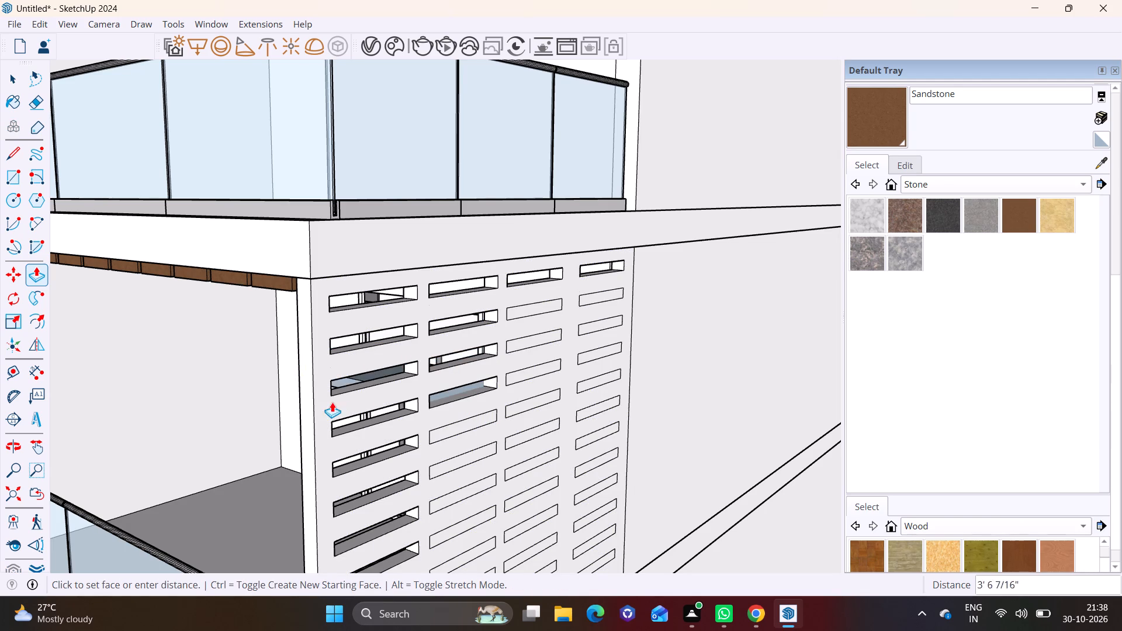
click(299, 384)
click(438, 431)
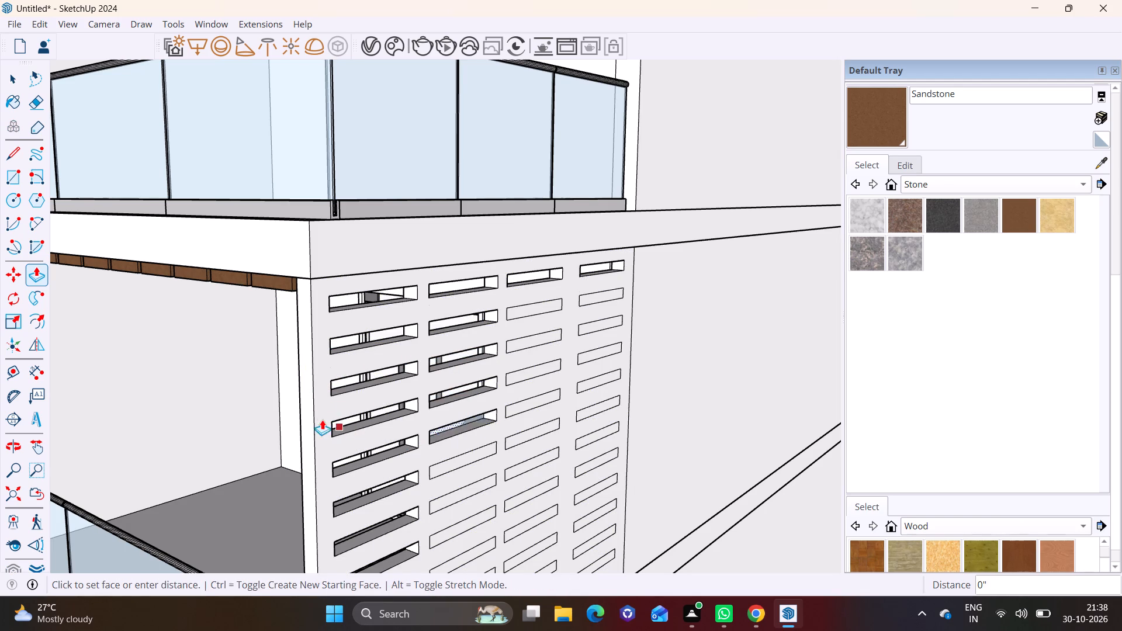
click(298, 404)
click(454, 459)
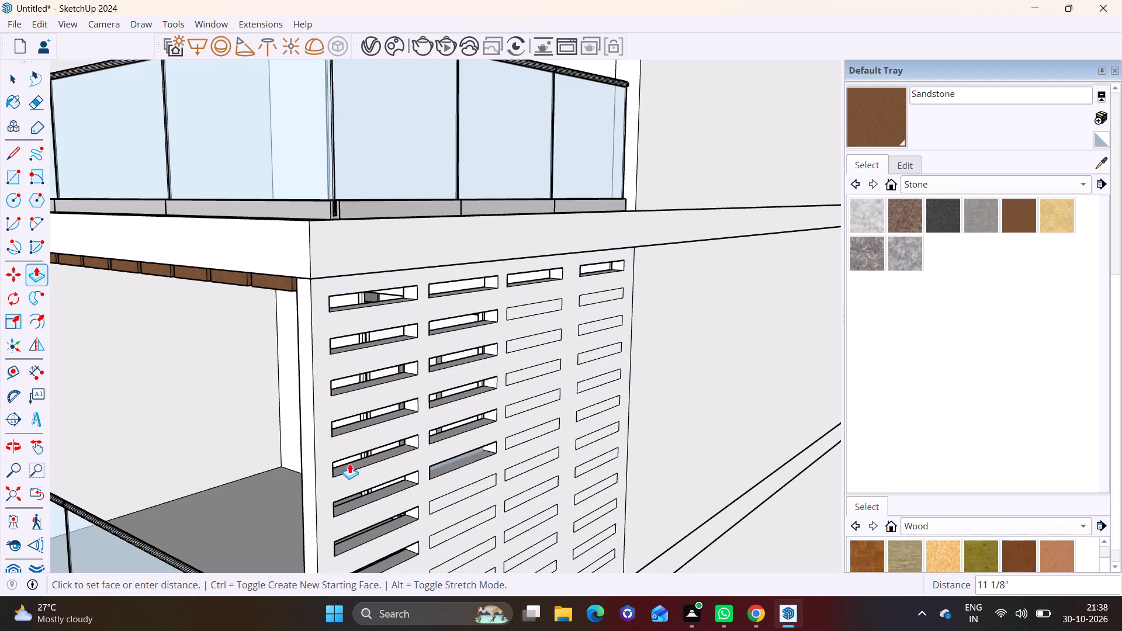
click(301, 433)
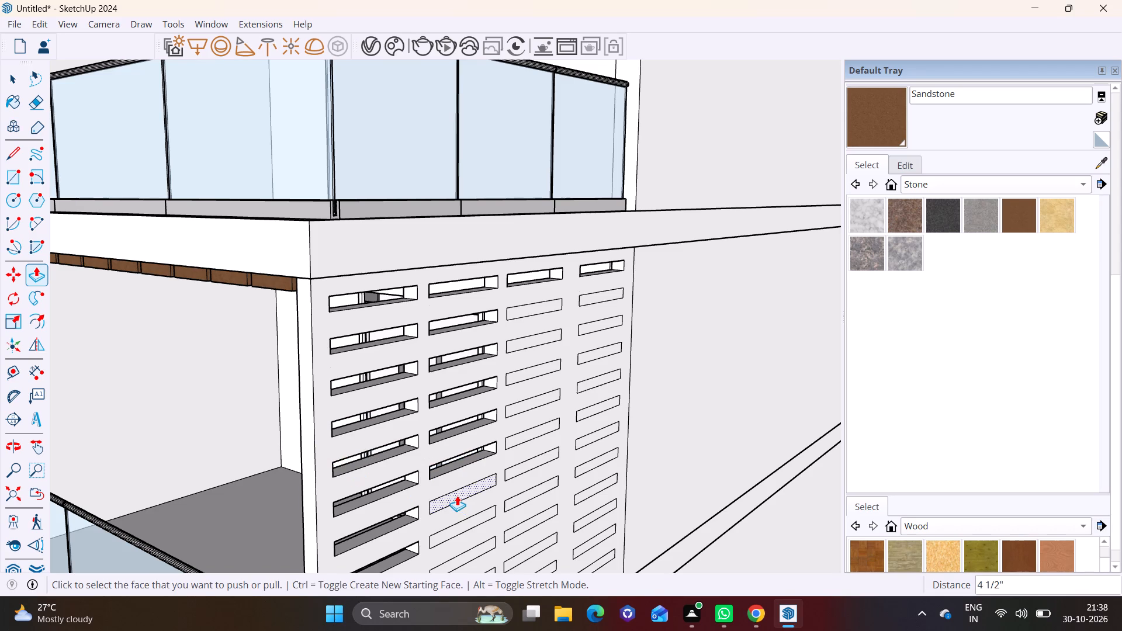
click(457, 495)
click(301, 442)
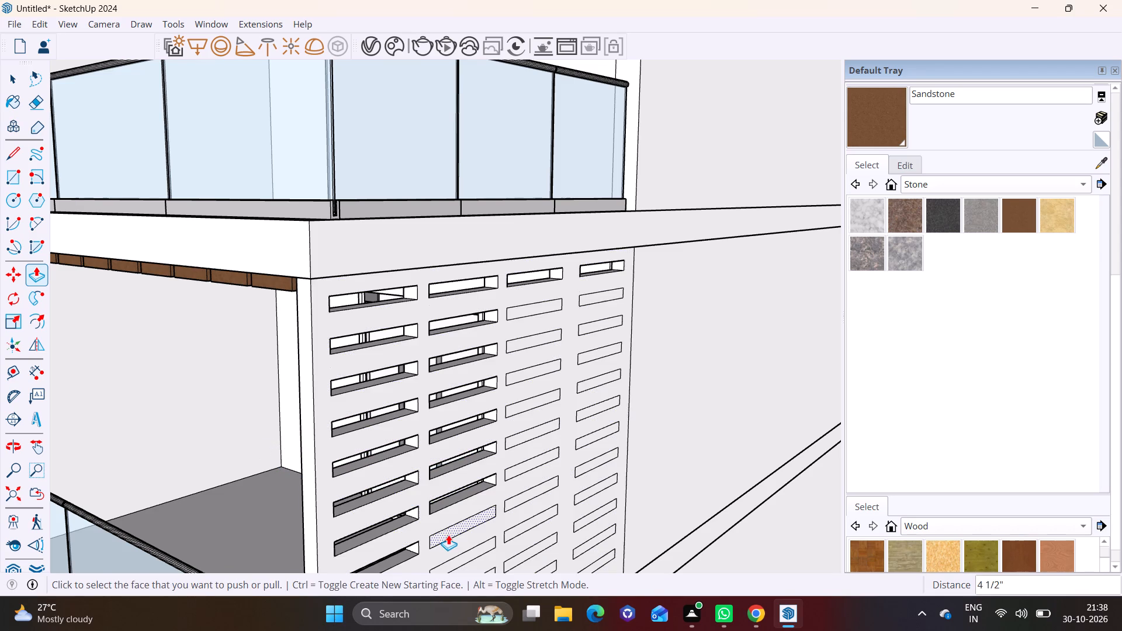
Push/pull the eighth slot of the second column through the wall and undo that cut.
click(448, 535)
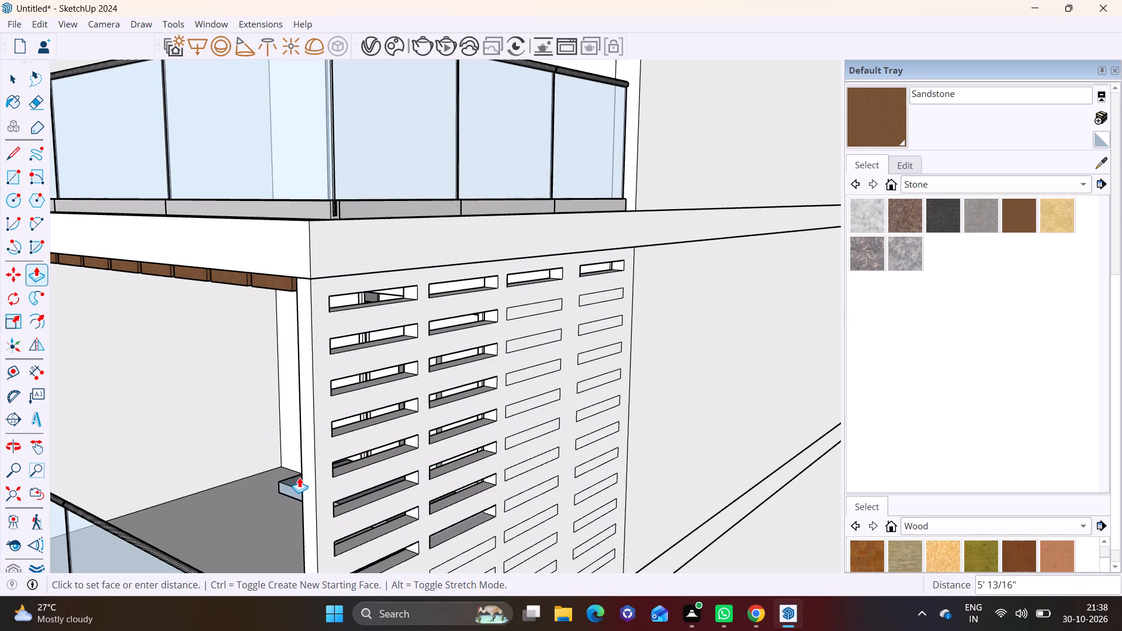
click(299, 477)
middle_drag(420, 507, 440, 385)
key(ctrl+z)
Push/pull the eighth slot of the second column 4 1/2" through the wall.
click(466, 425)
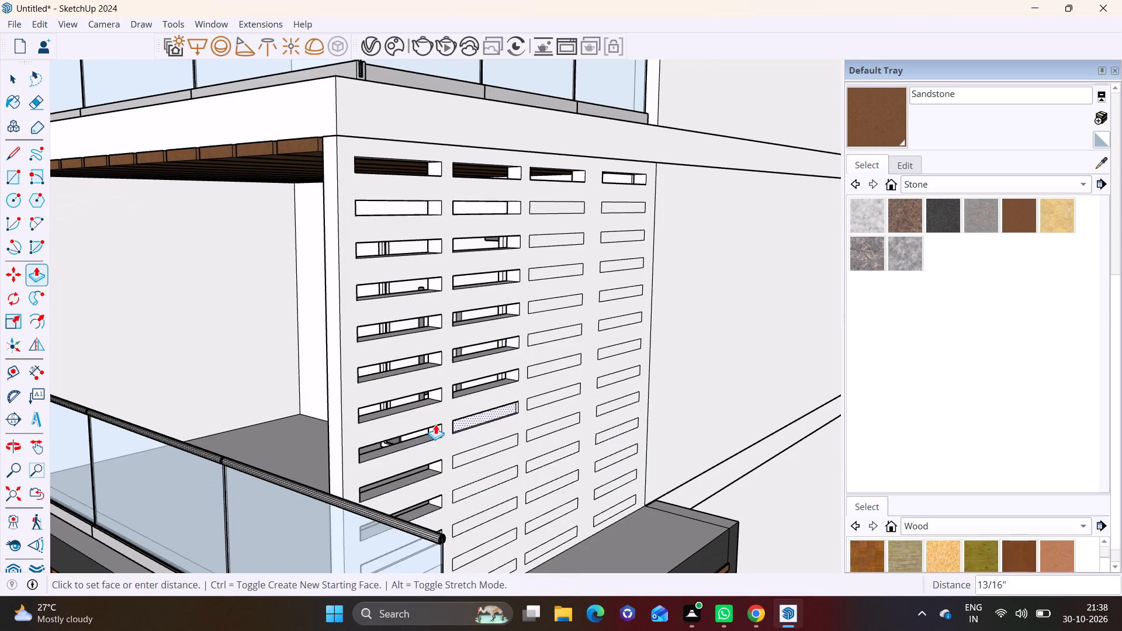
click(327, 410)
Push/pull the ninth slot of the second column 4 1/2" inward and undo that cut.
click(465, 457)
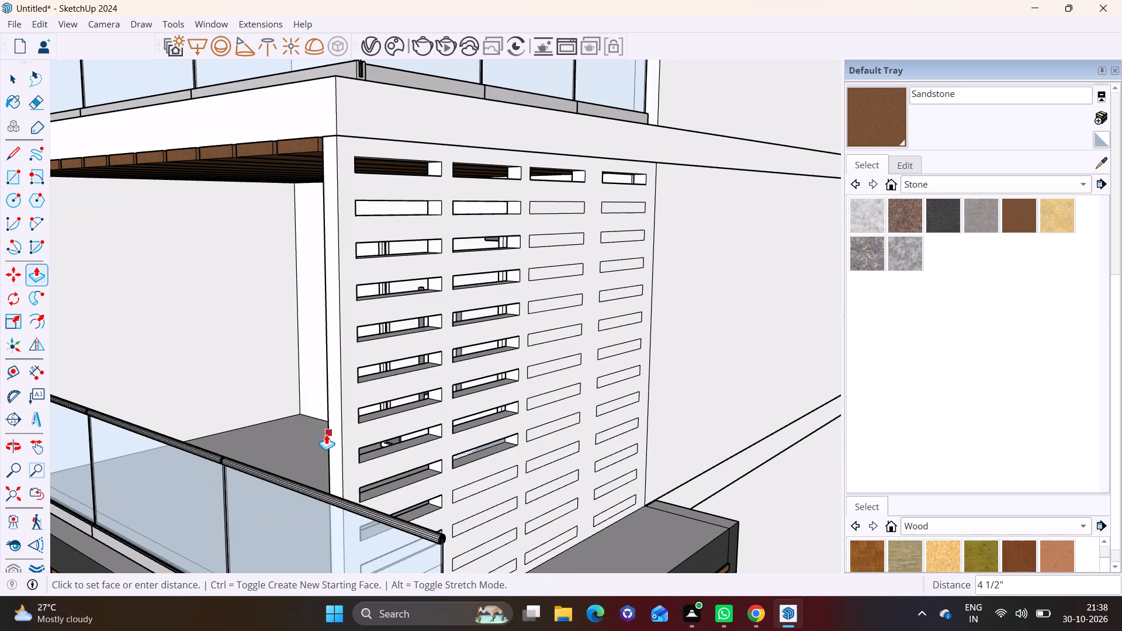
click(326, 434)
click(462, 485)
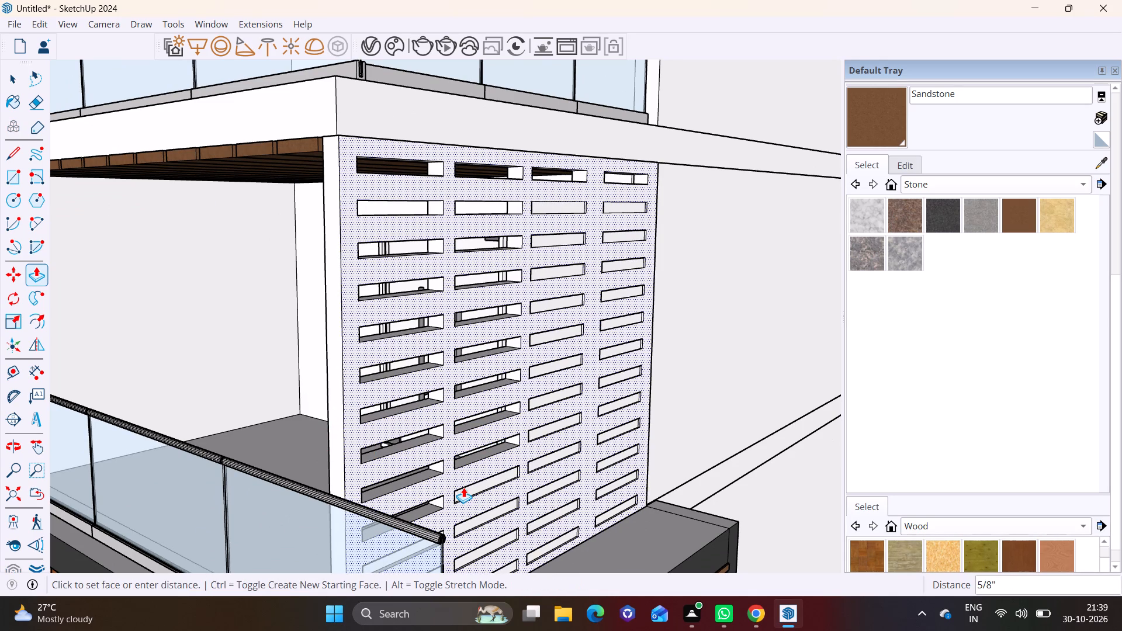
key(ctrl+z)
Push/pull the ninth to twelfth slots of the second column 4 1/2" through the wall.
scroll(477, 486, down, 1)
shift+middle_drag(490, 480, 489, 388)
scroll(487, 388, up, 2)
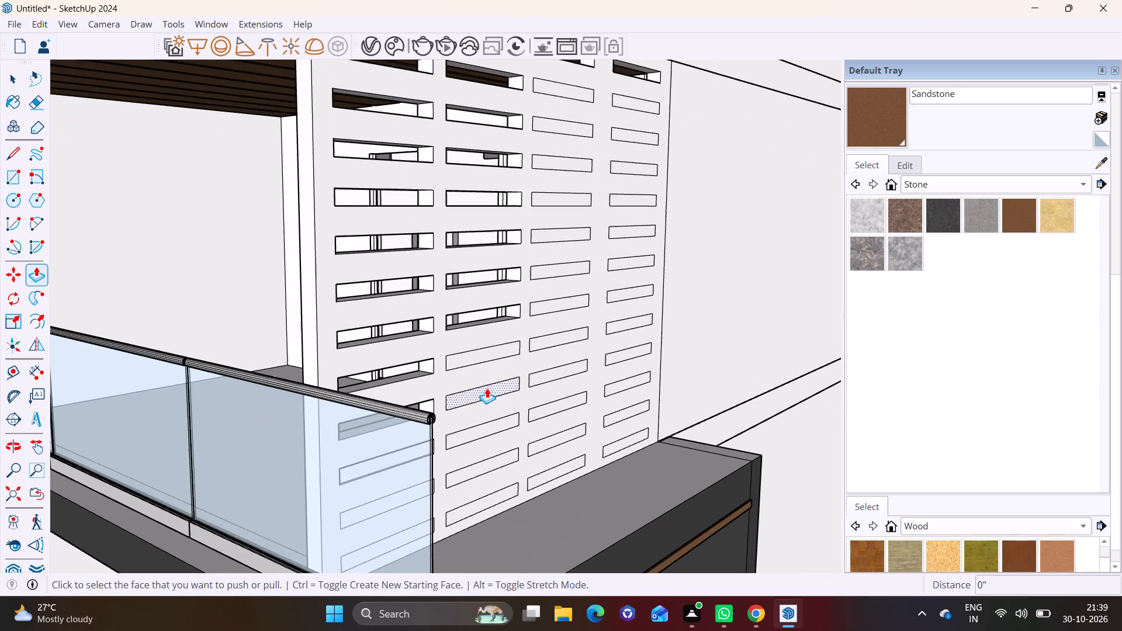
click(465, 358)
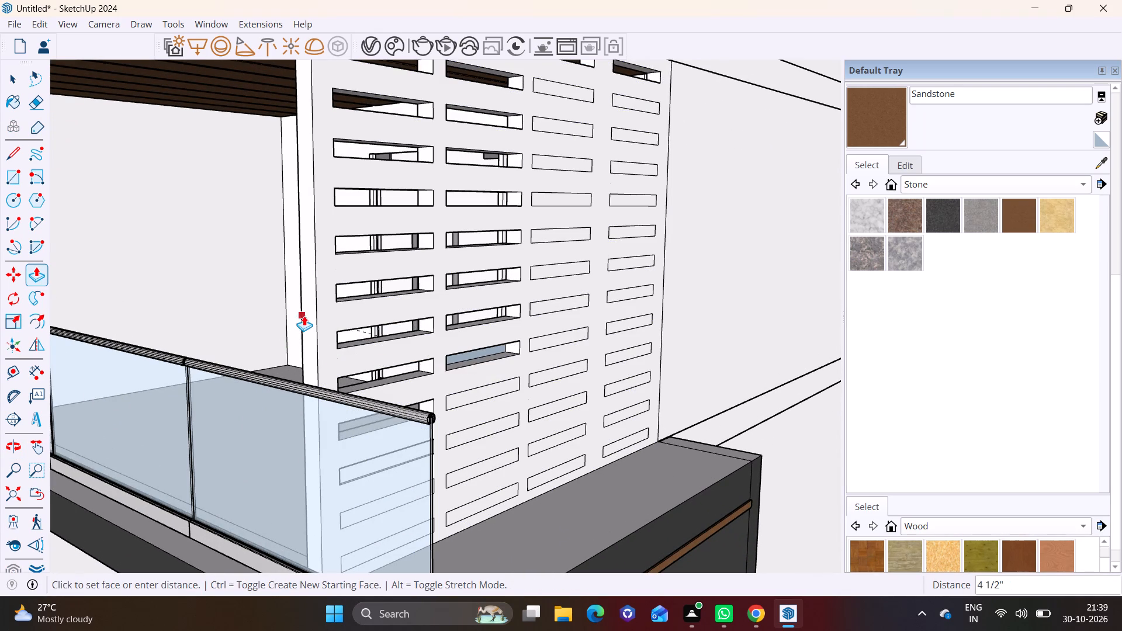
click(304, 315)
click(476, 396)
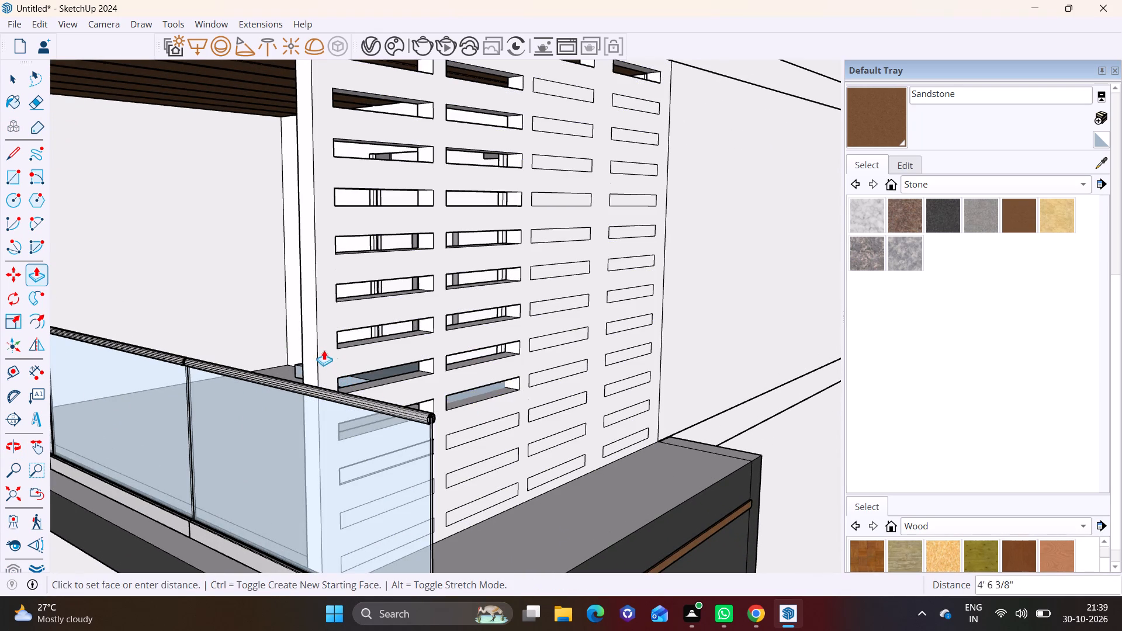
click(306, 344)
click(470, 434)
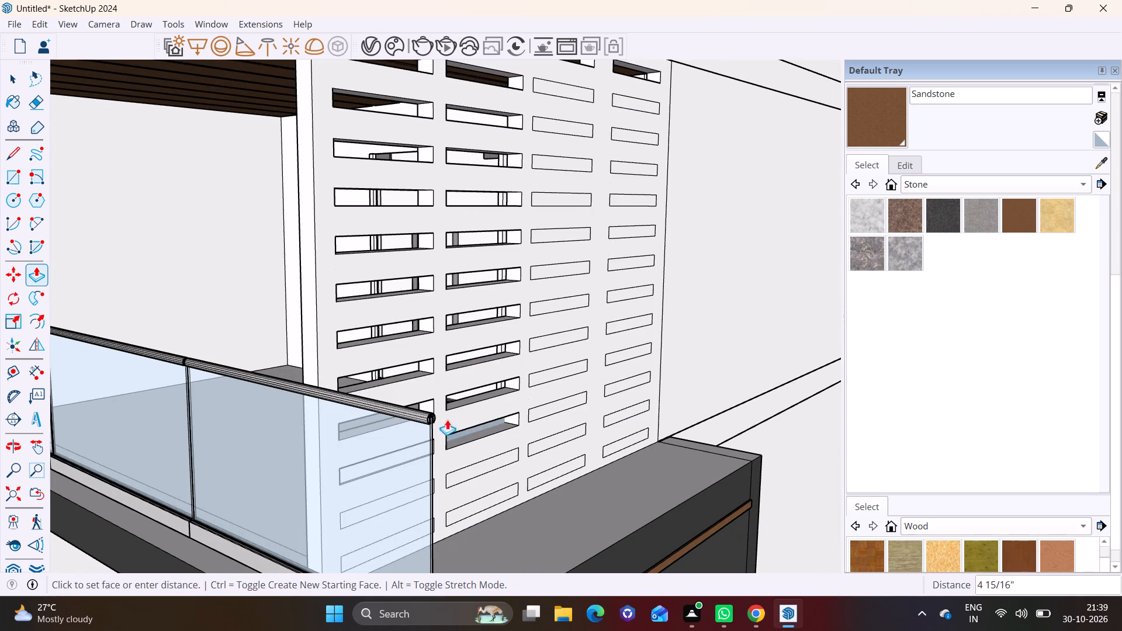
click(302, 340)
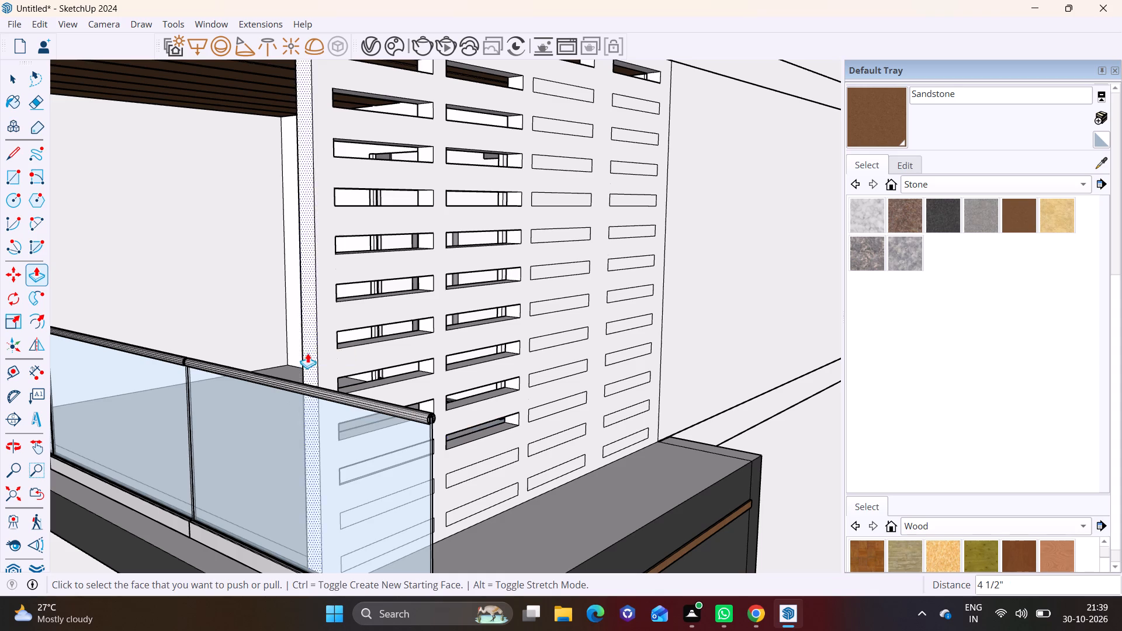
click(473, 474)
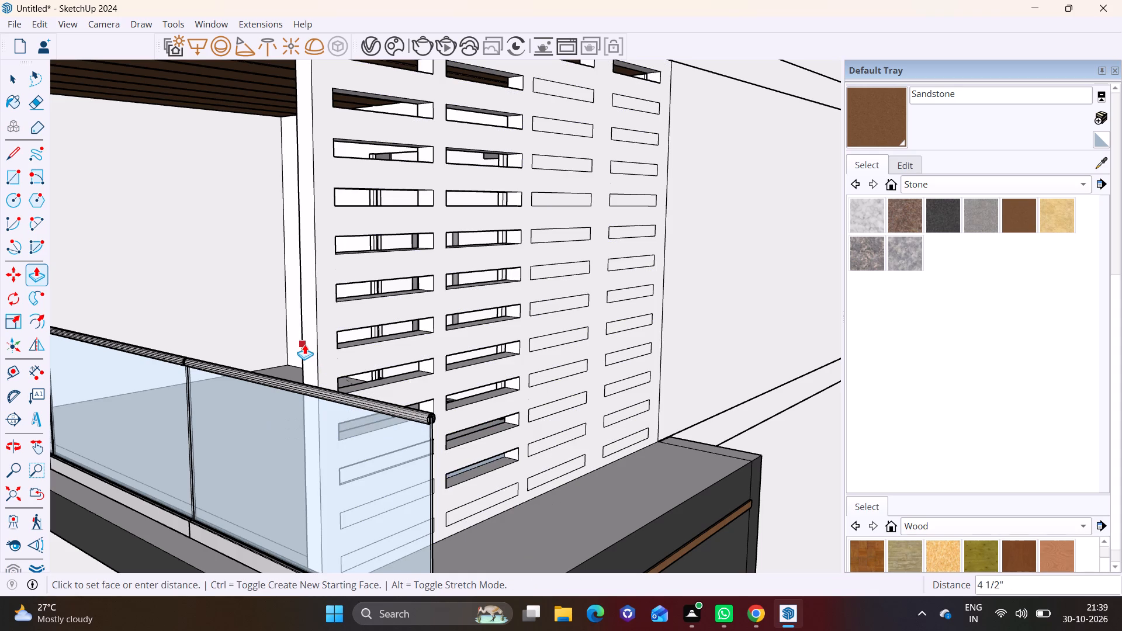
click(304, 344)
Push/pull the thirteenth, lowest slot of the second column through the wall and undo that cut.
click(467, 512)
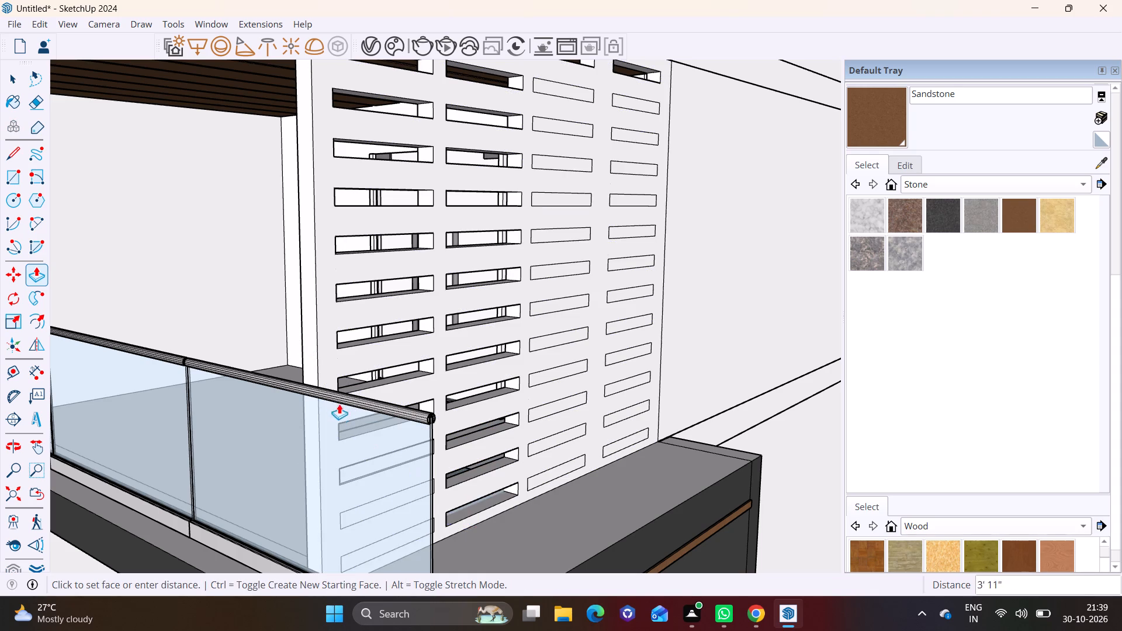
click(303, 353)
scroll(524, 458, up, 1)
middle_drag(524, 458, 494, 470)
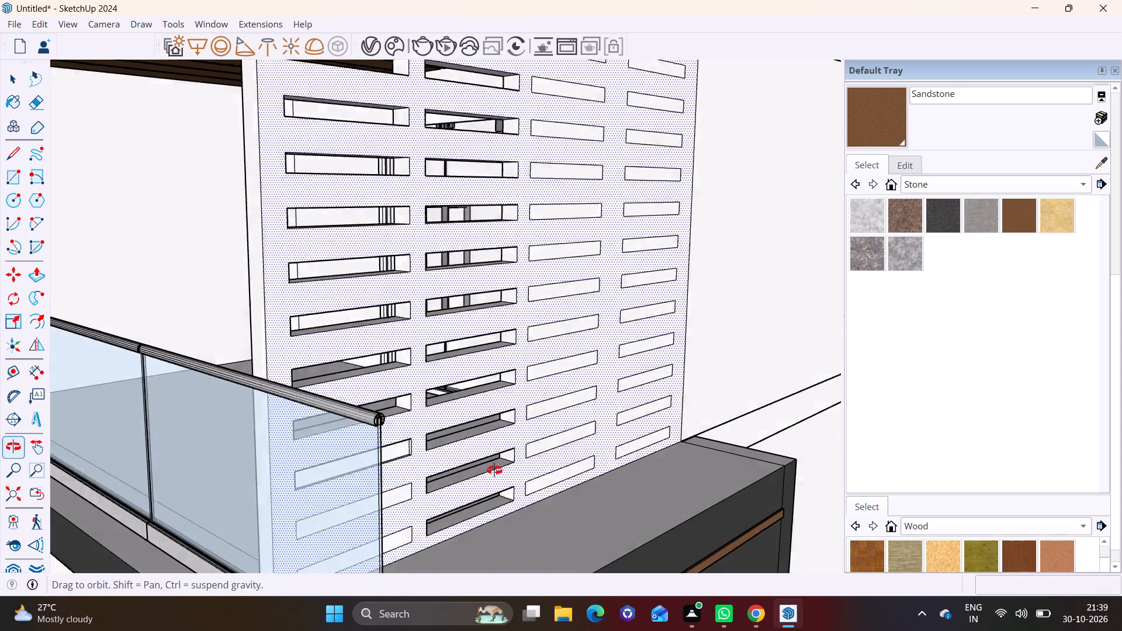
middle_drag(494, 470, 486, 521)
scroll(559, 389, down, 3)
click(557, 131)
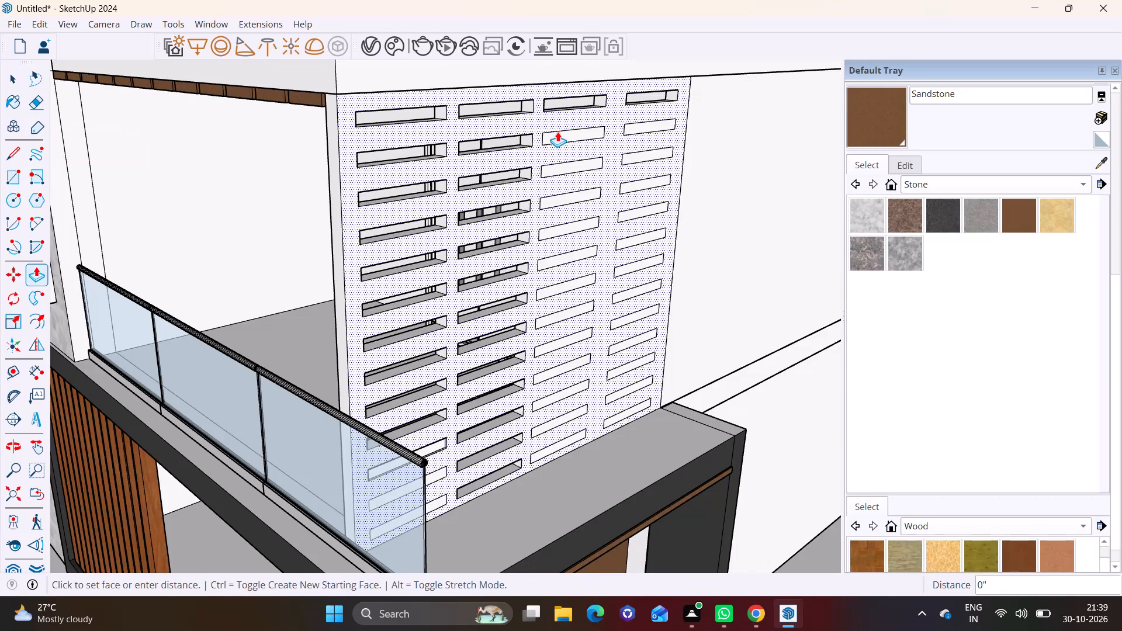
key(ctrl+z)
Push/pull the second to sixth slots of the third column 4 1/2" through the wall.
click(556, 133)
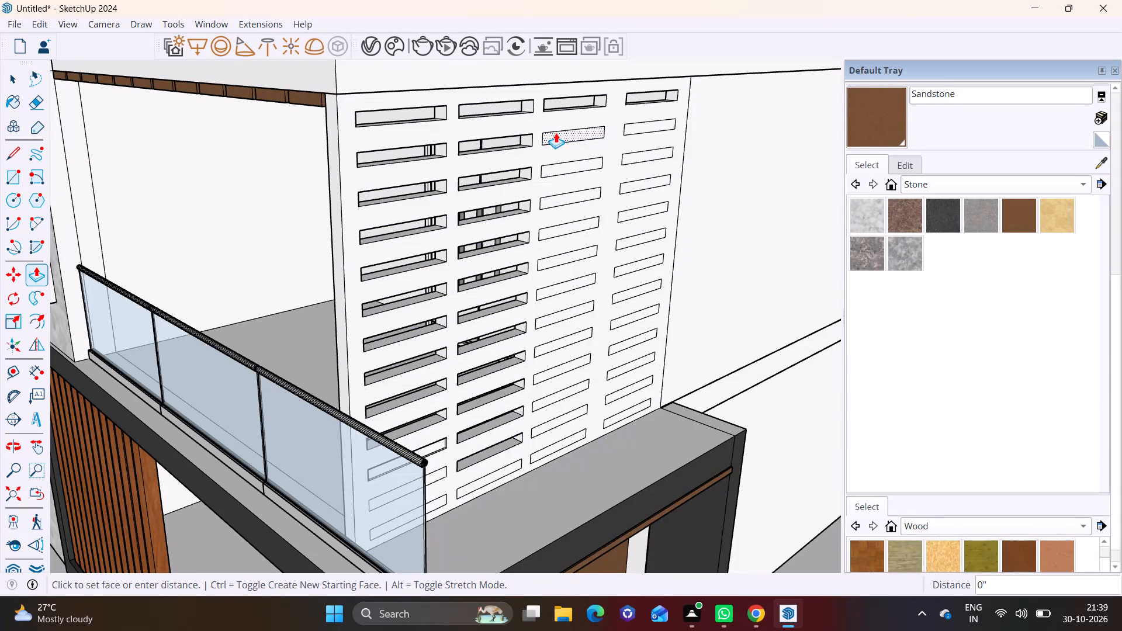
click(328, 150)
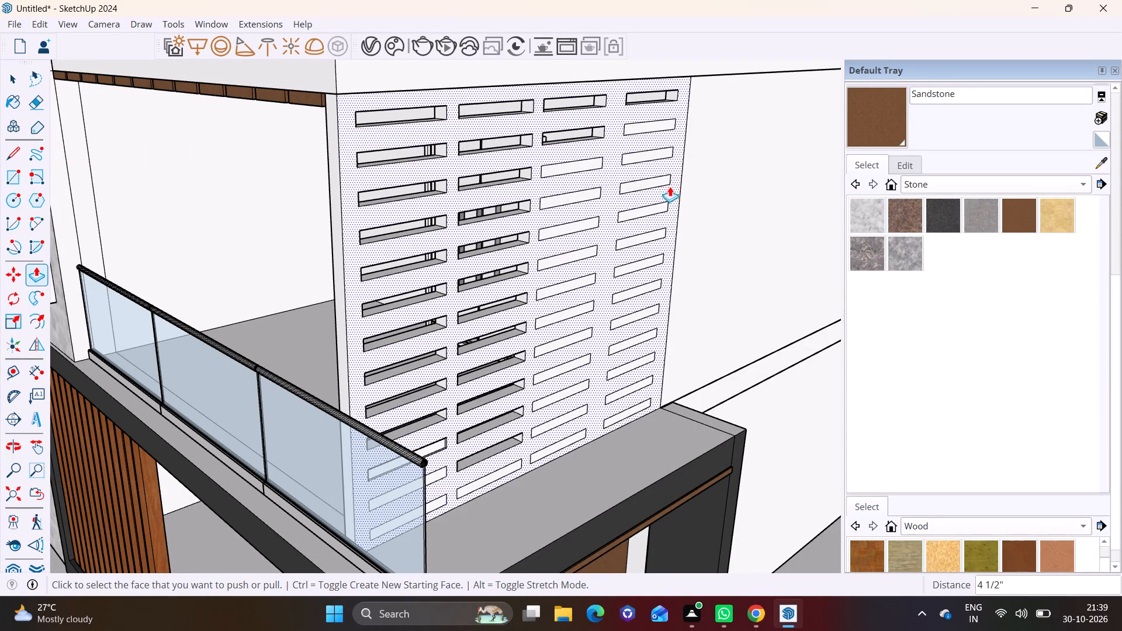
click(555, 167)
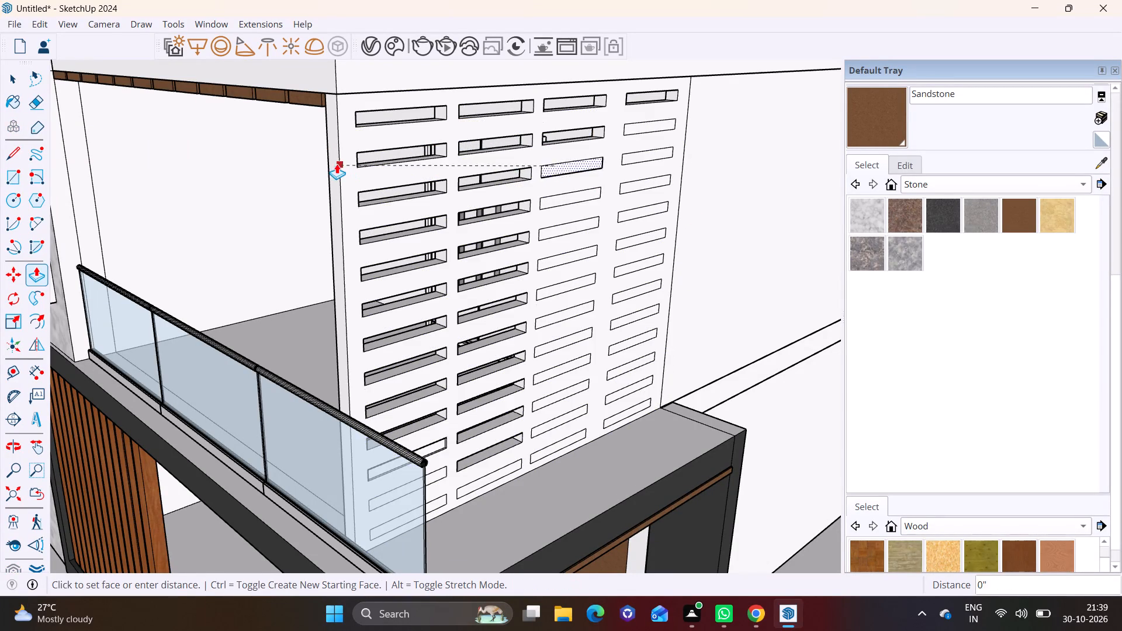
click(328, 161)
click(562, 198)
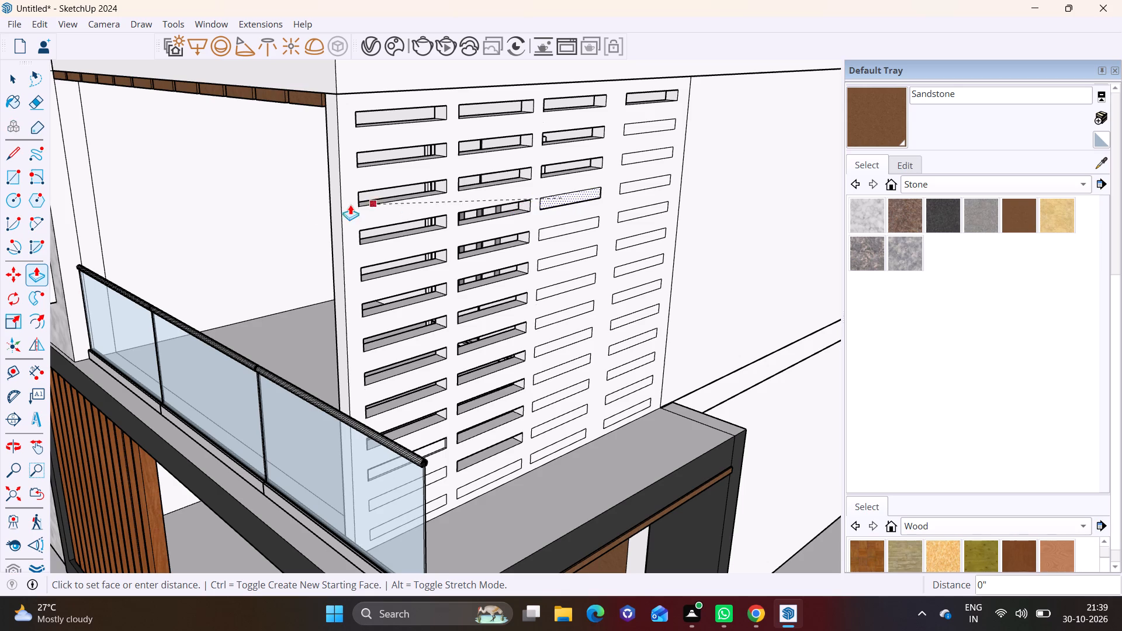
click(331, 189)
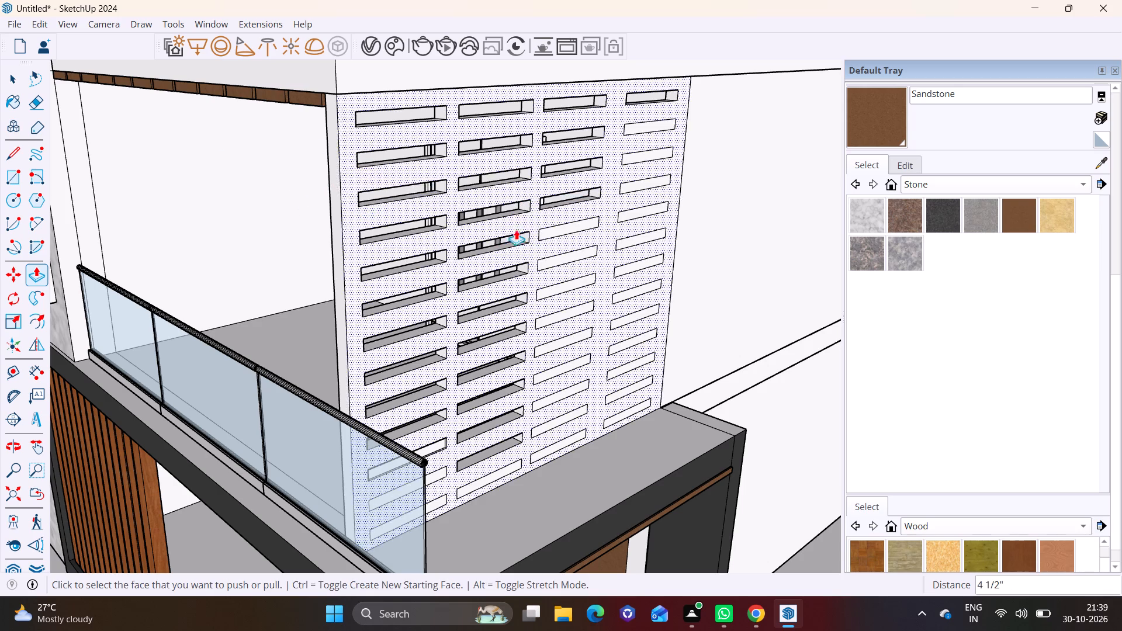
click(551, 228)
click(333, 198)
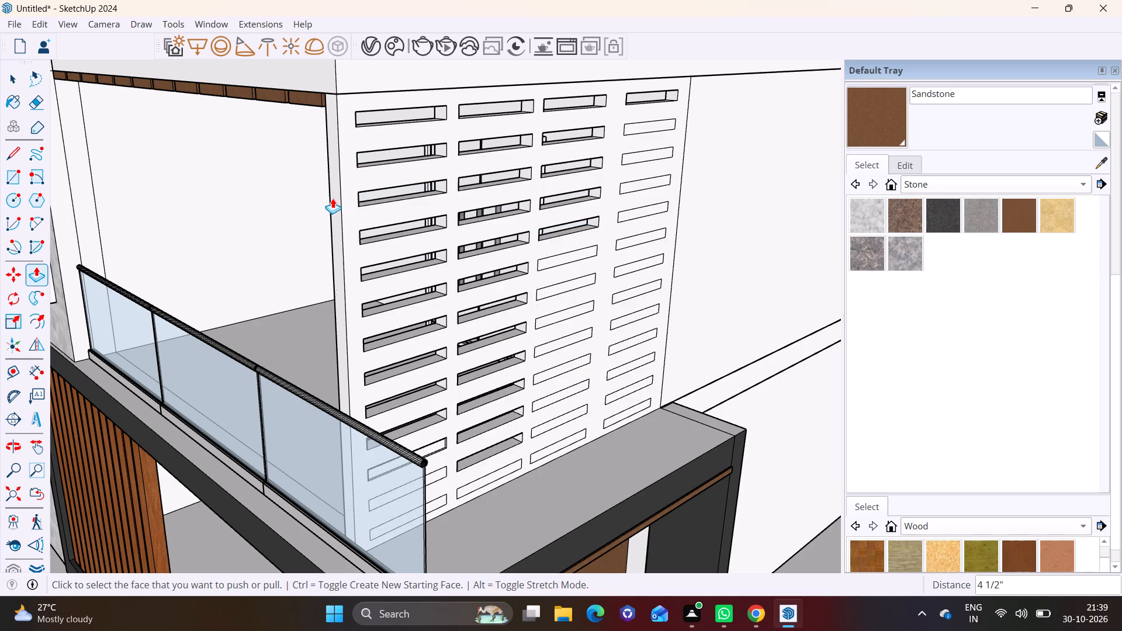
click(545, 262)
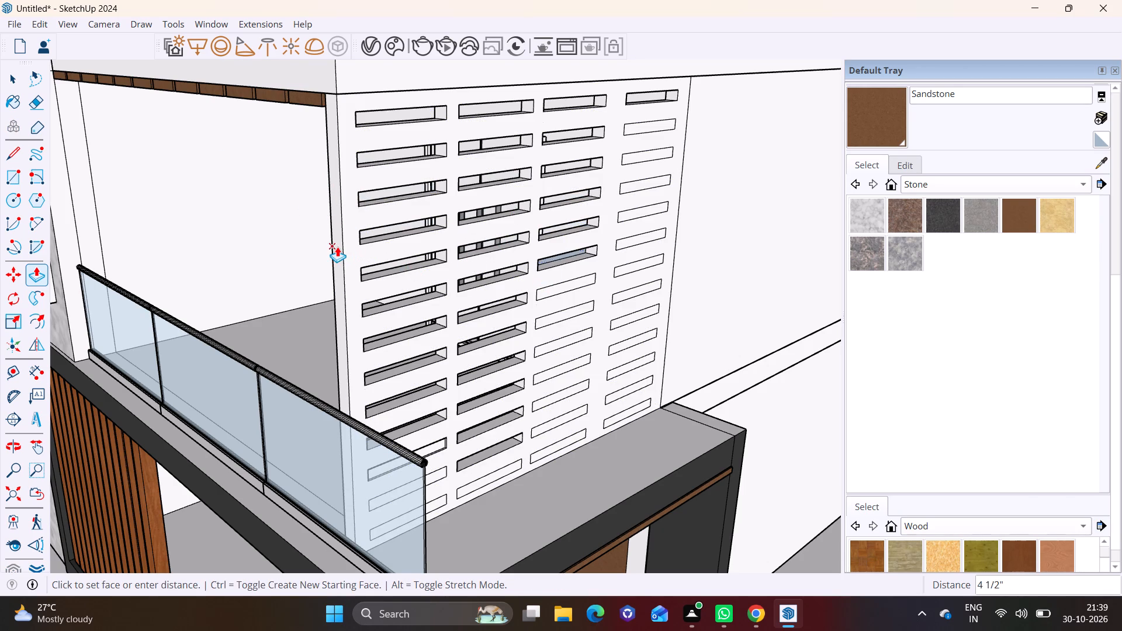
click(337, 247)
Push/pull the seventh to tenth slots of the third column 4 1/2" through the wall.
click(552, 291)
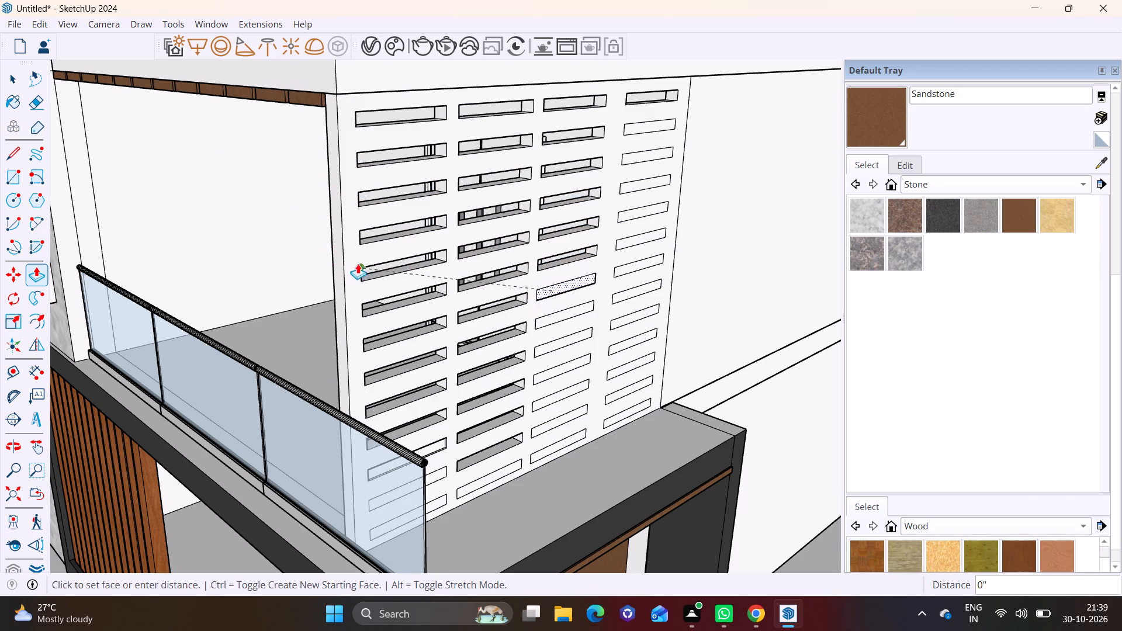
click(334, 245)
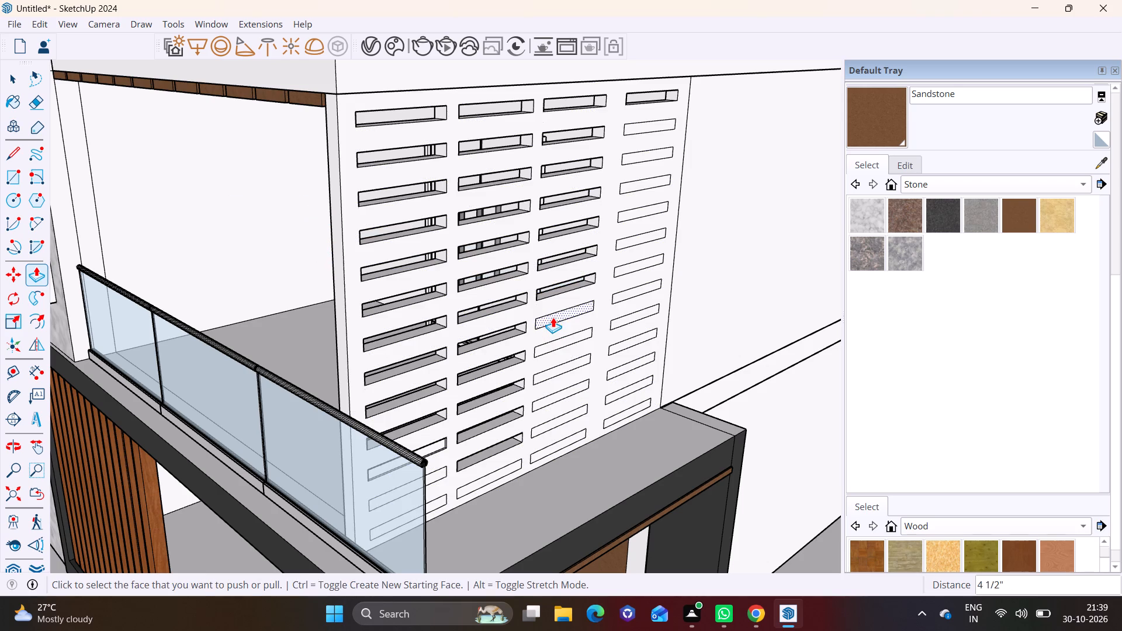
click(553, 317)
click(331, 280)
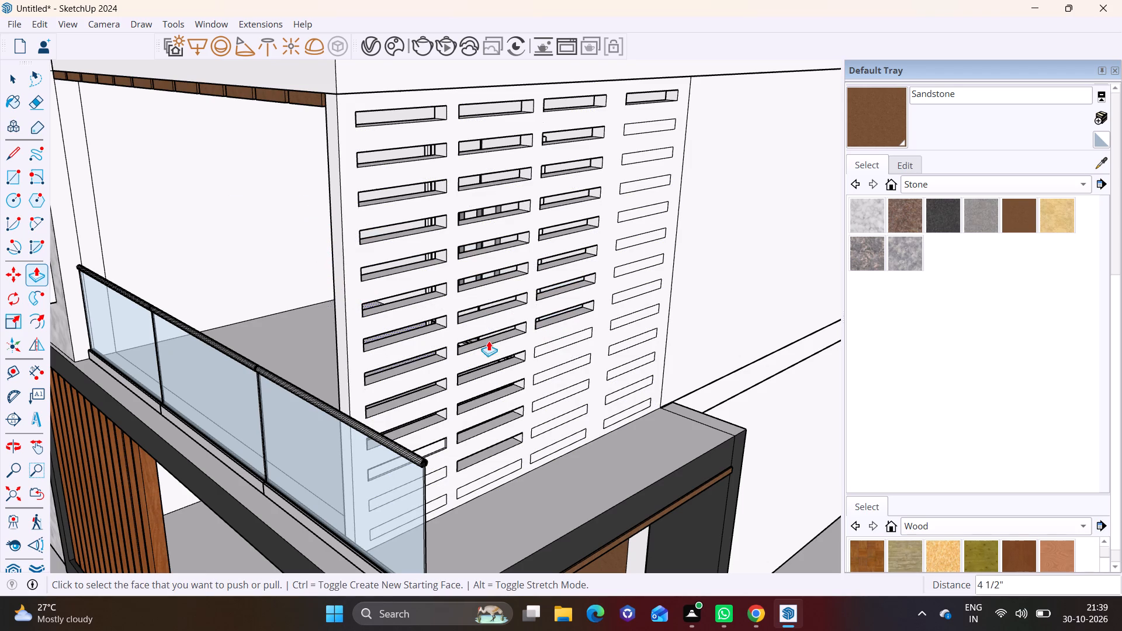
click(545, 345)
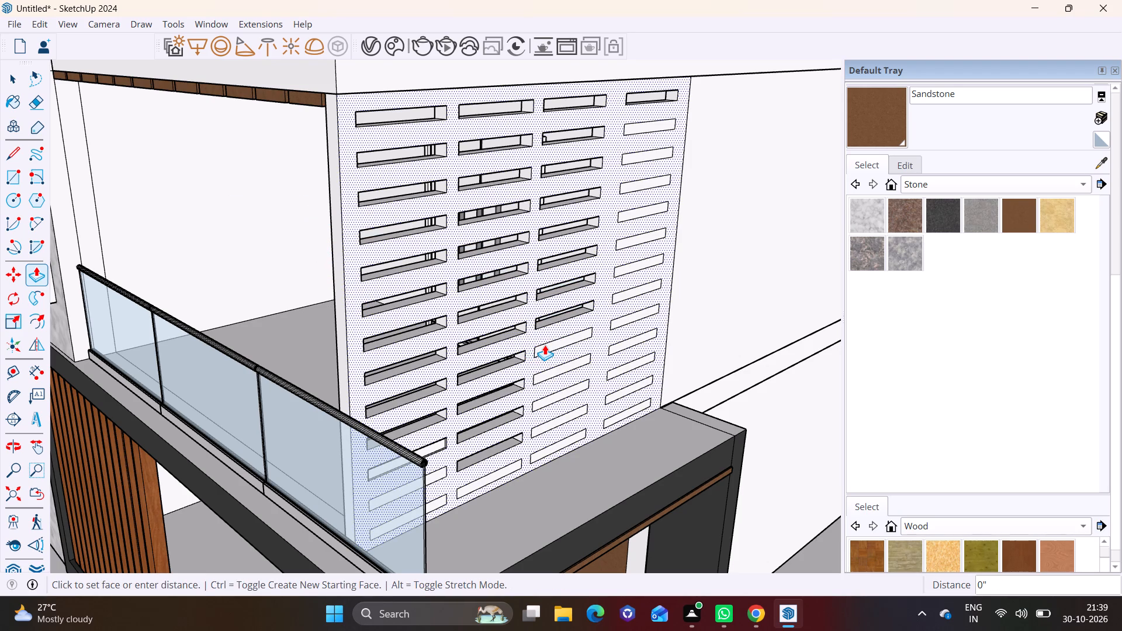
key(Escape)
click(546, 345)
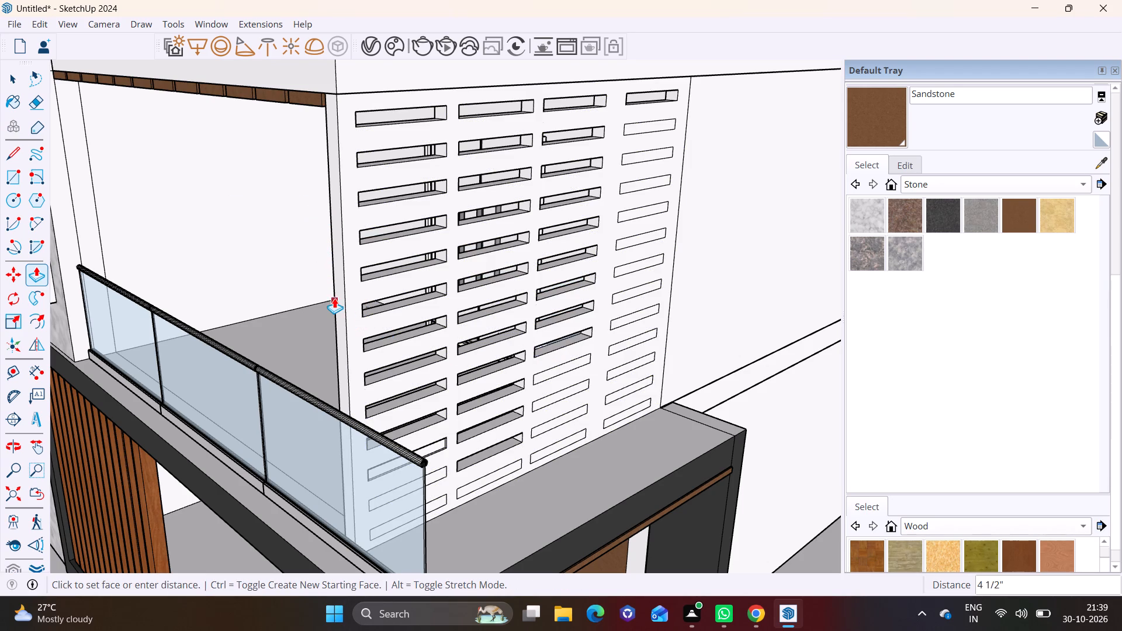
click(334, 296)
click(570, 363)
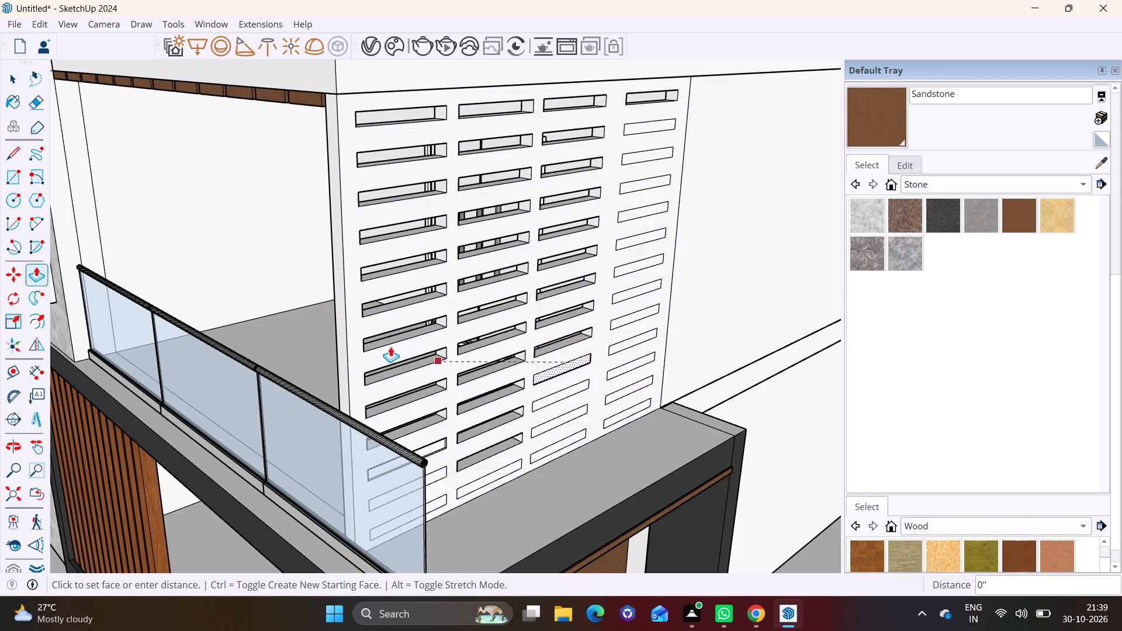
click(335, 323)
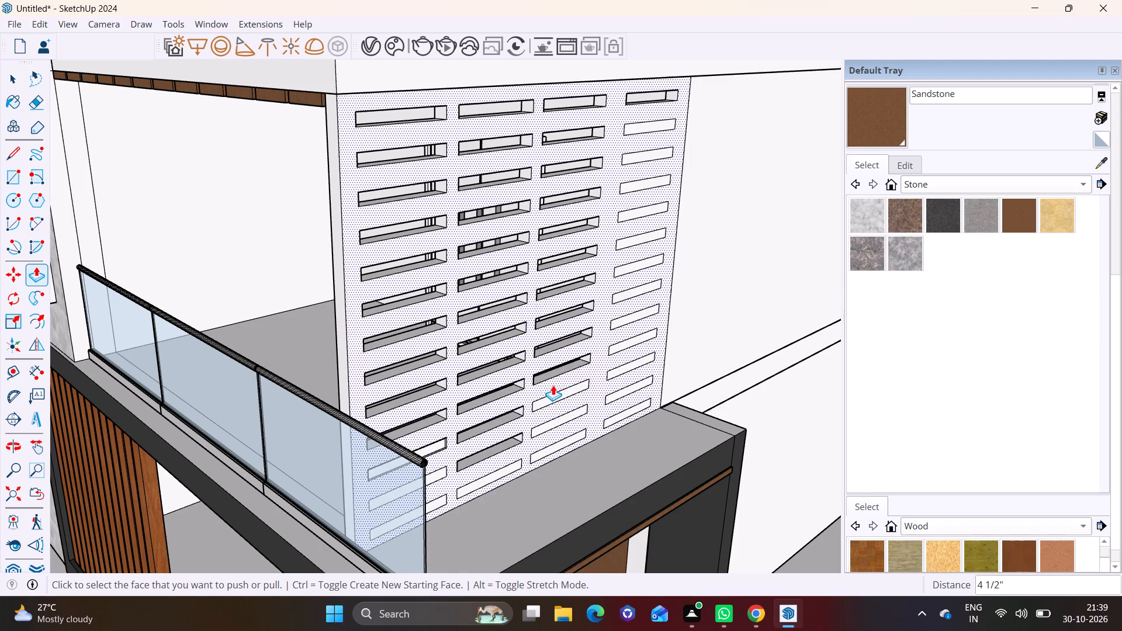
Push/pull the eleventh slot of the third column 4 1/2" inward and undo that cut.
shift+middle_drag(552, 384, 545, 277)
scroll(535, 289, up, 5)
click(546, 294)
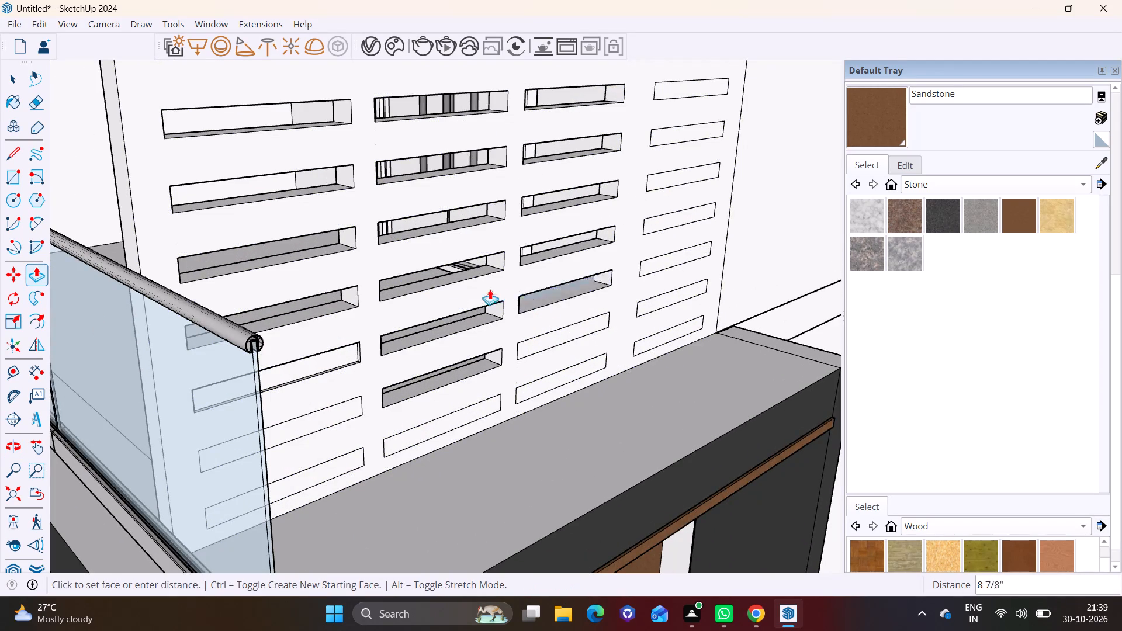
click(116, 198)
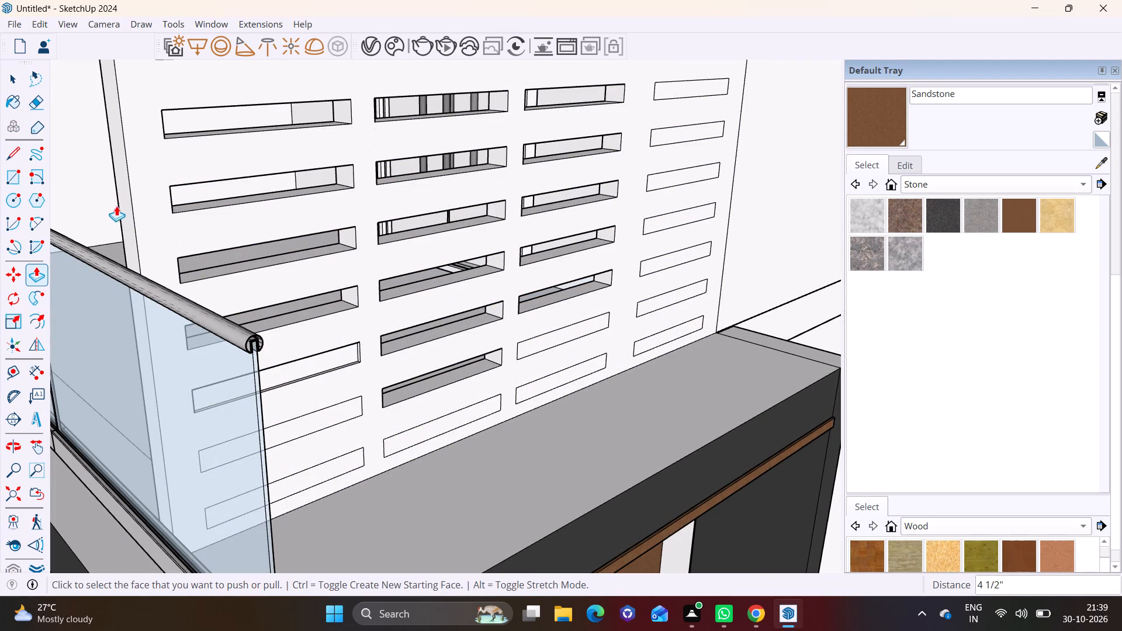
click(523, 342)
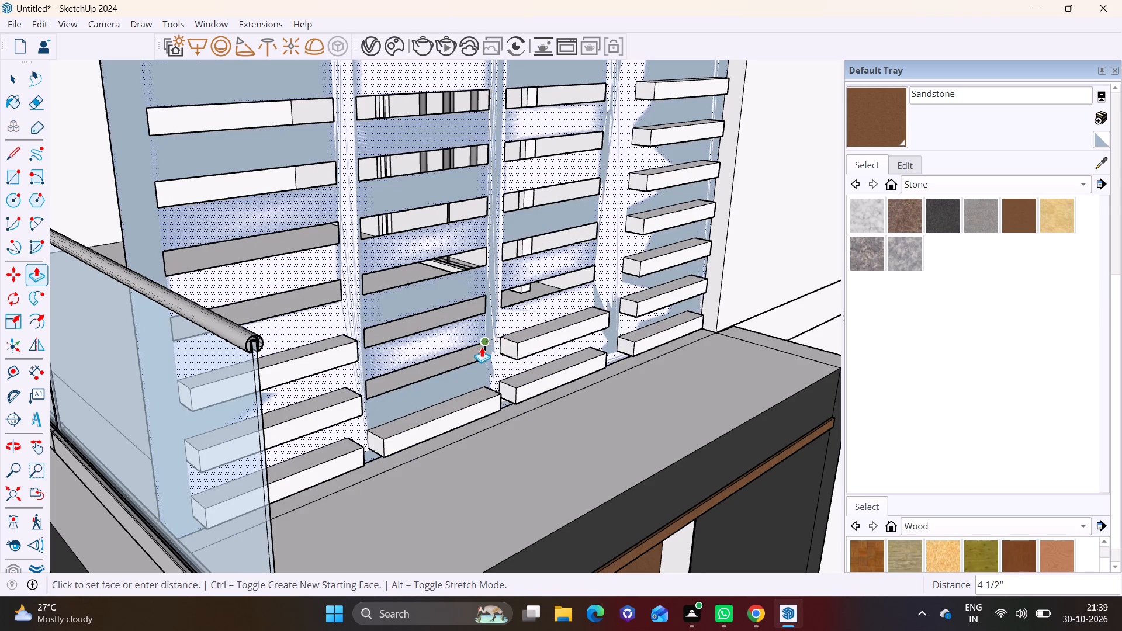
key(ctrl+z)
Push/pull the twelfth and eleventh slots of the third column 4 1/2" through the wall.
click(538, 343)
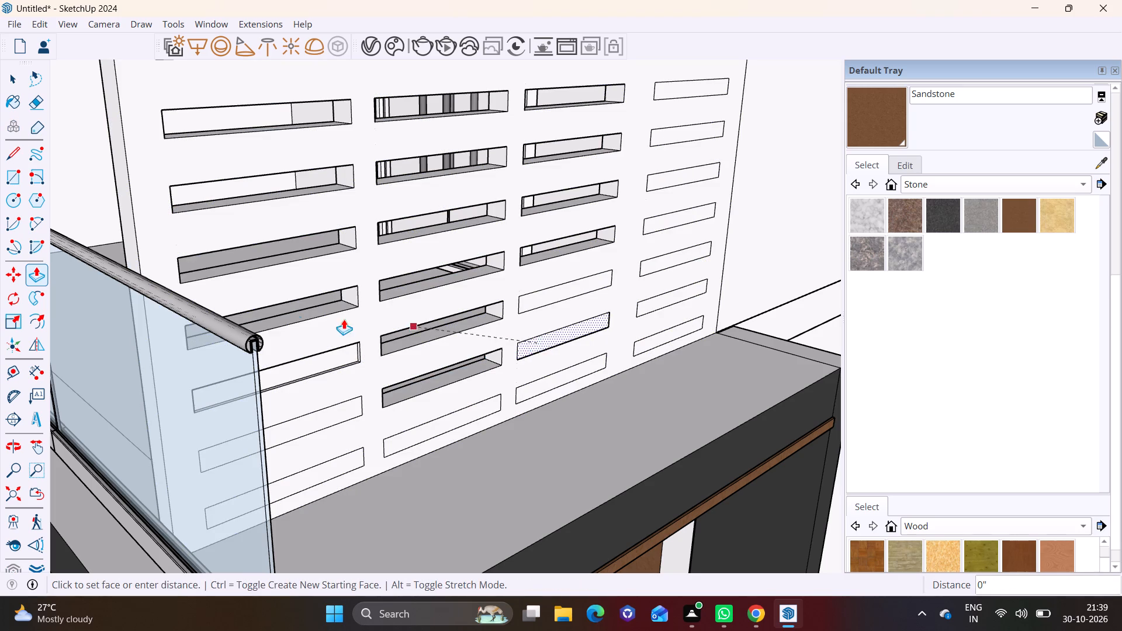
click(117, 223)
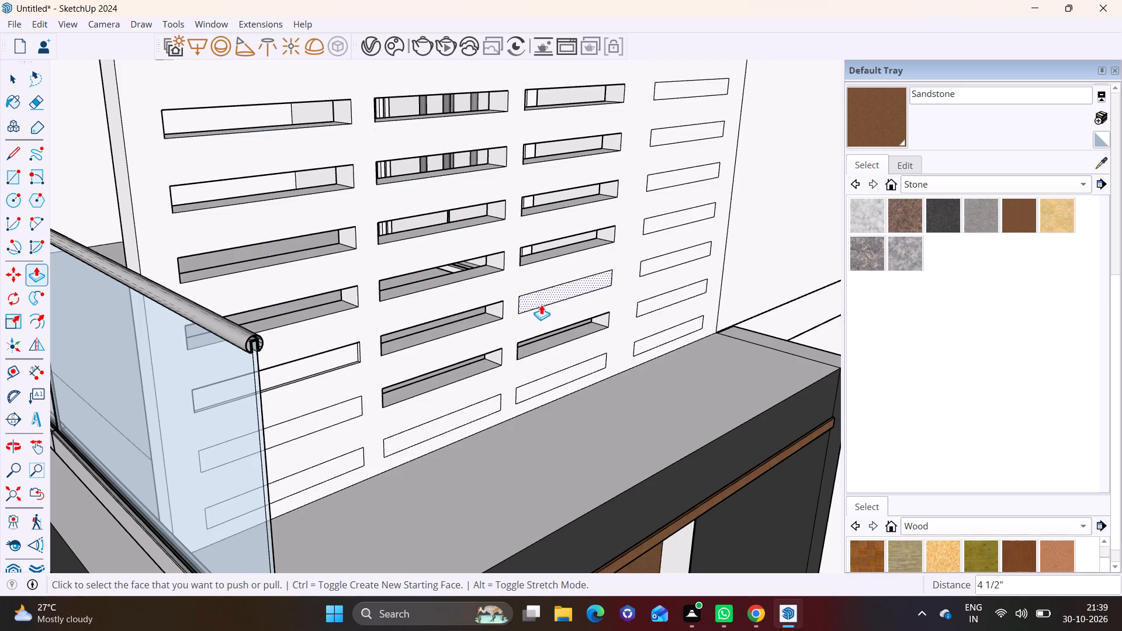
click(541, 304)
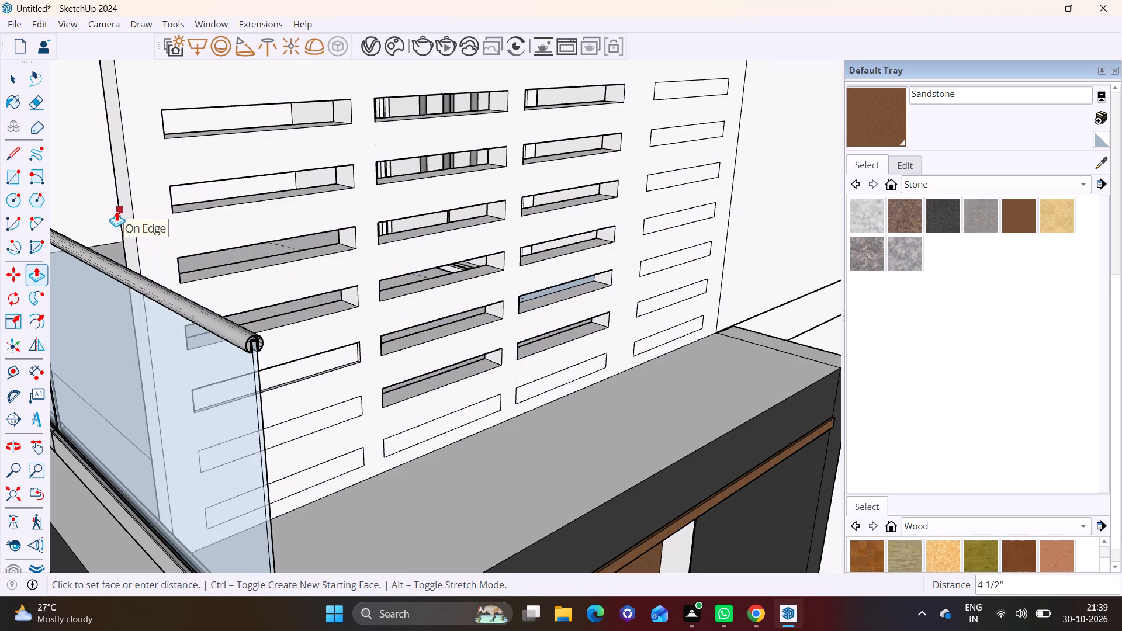
click(116, 211)
Push/pull the ninth to twelfth slots of the fourth column 4 1/2" through the wall.
click(670, 182)
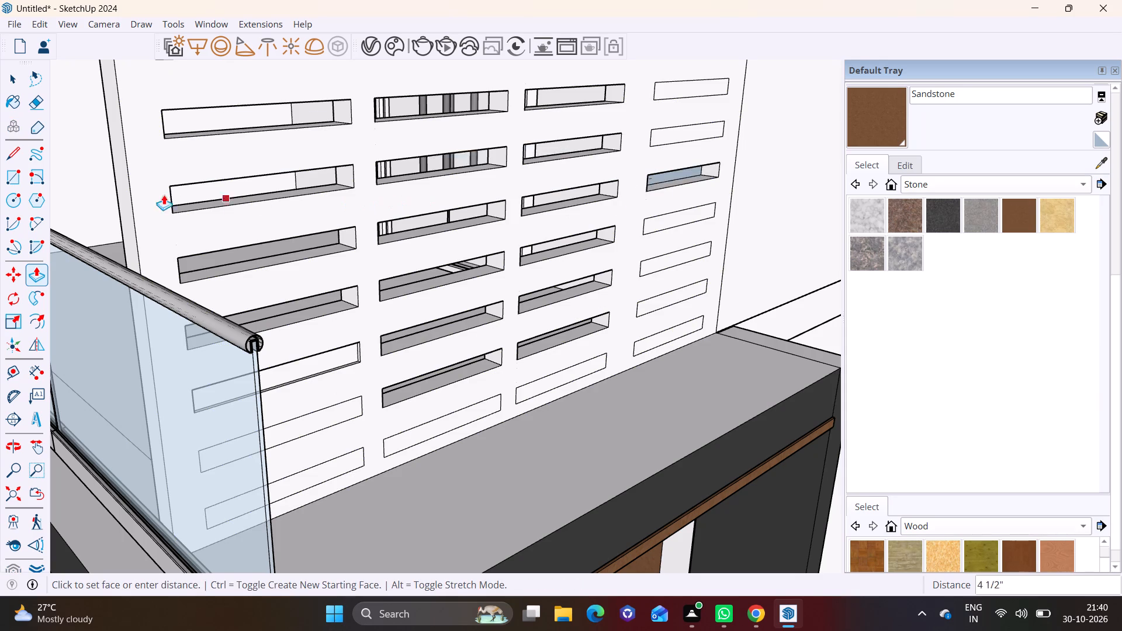
click(115, 189)
click(694, 212)
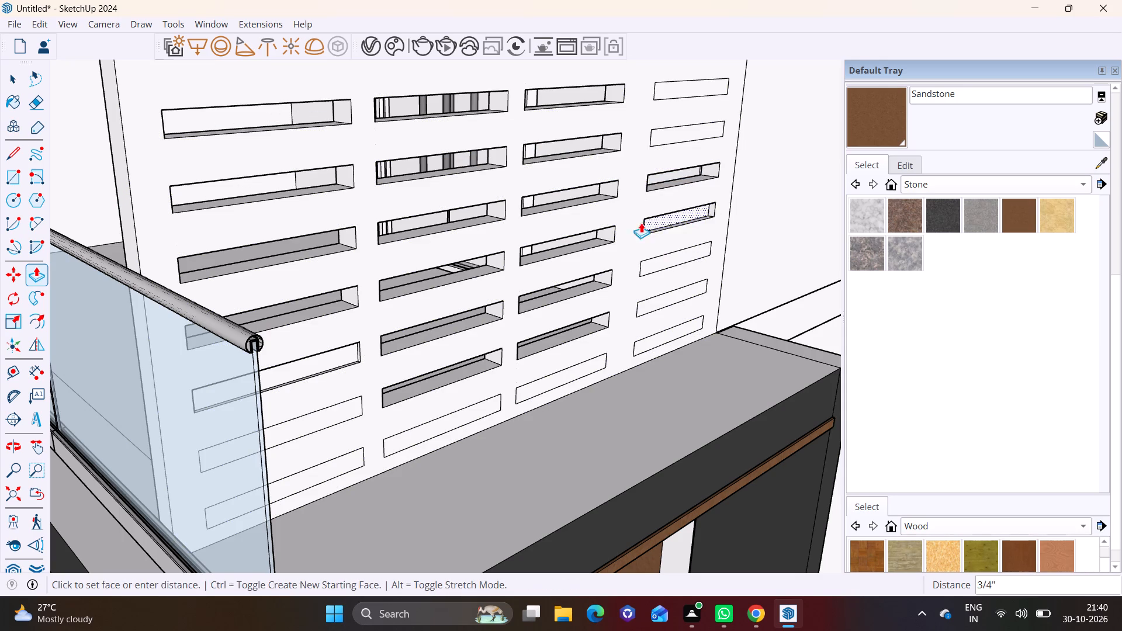
click(118, 205)
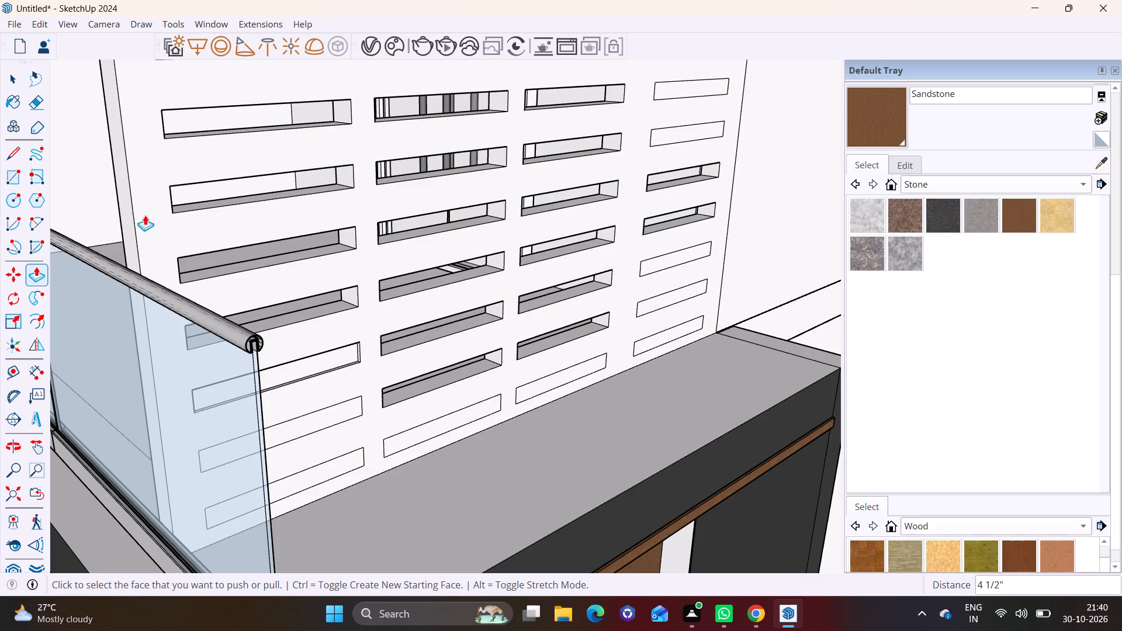
click(661, 266)
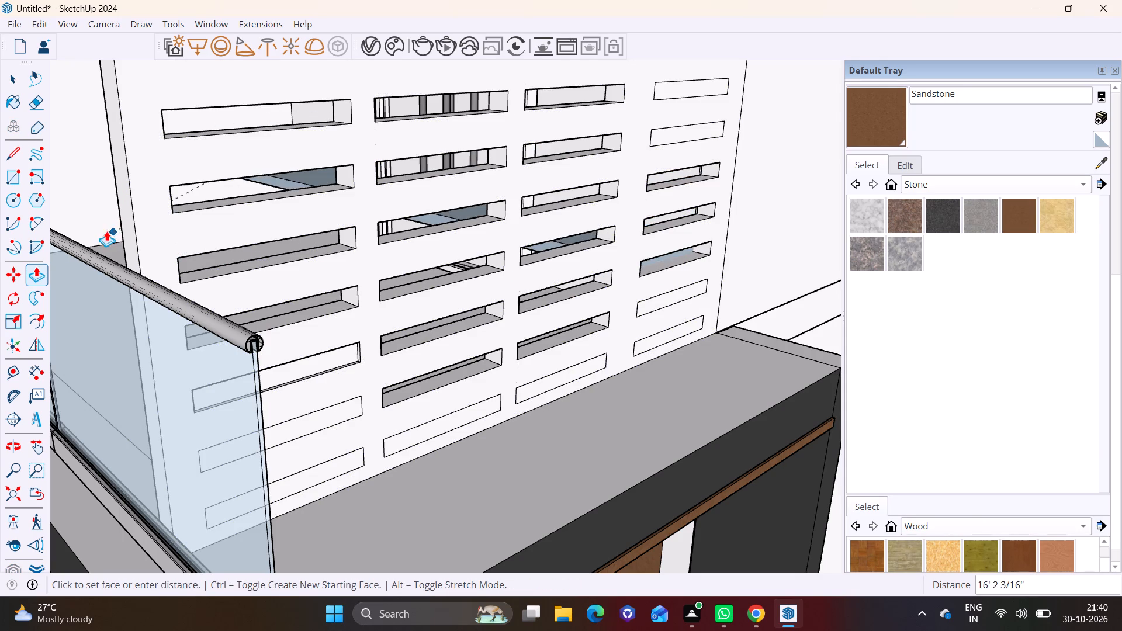
click(118, 216)
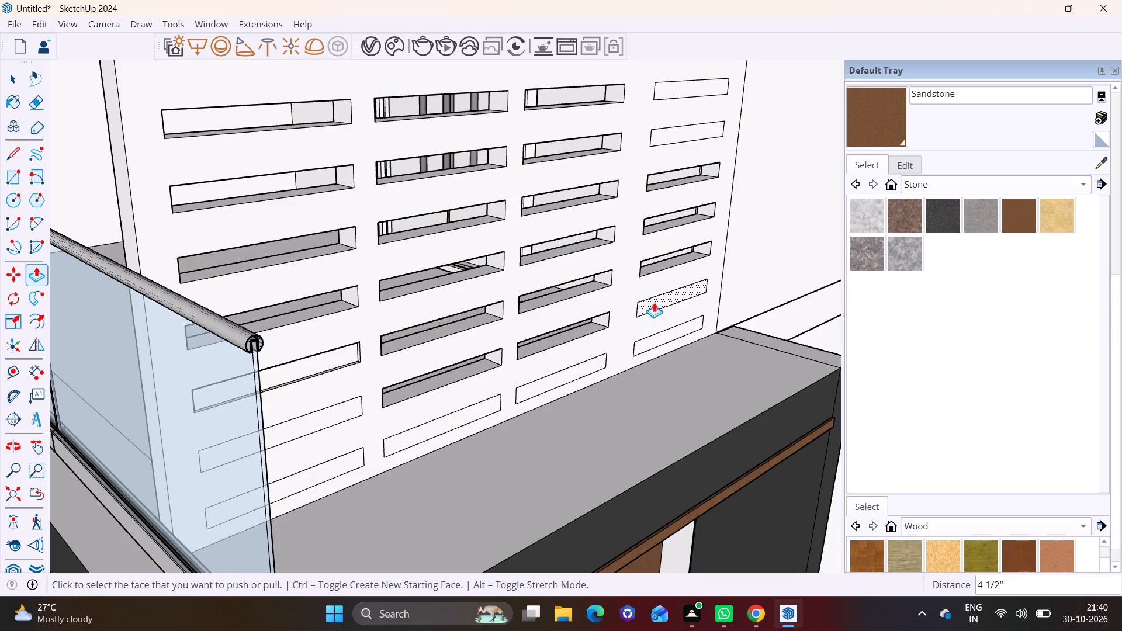
click(654, 302)
click(117, 226)
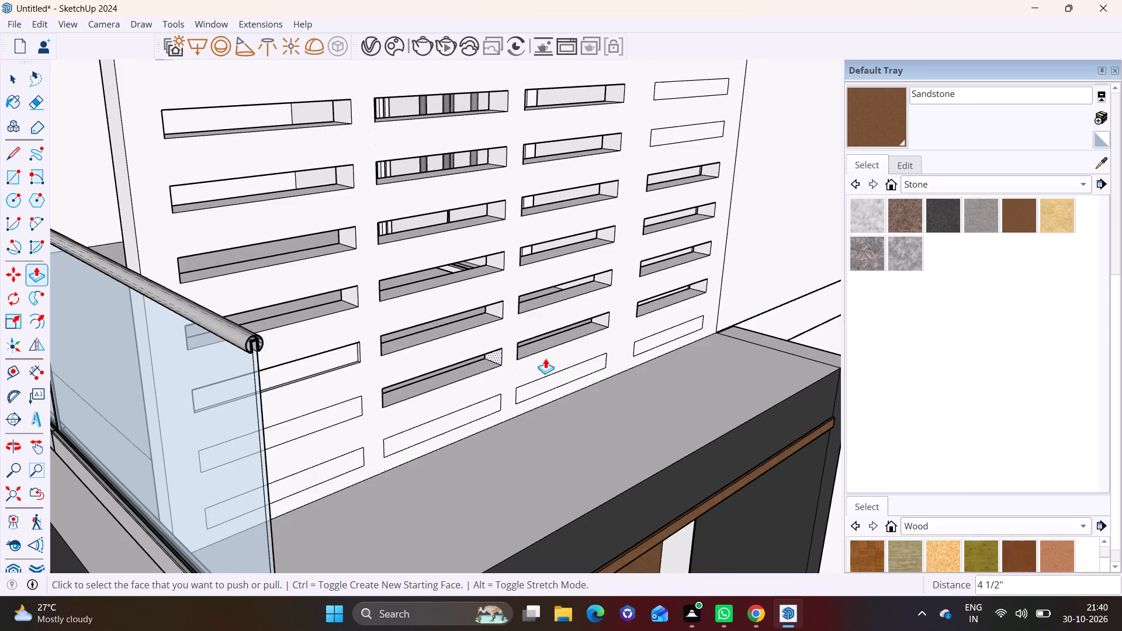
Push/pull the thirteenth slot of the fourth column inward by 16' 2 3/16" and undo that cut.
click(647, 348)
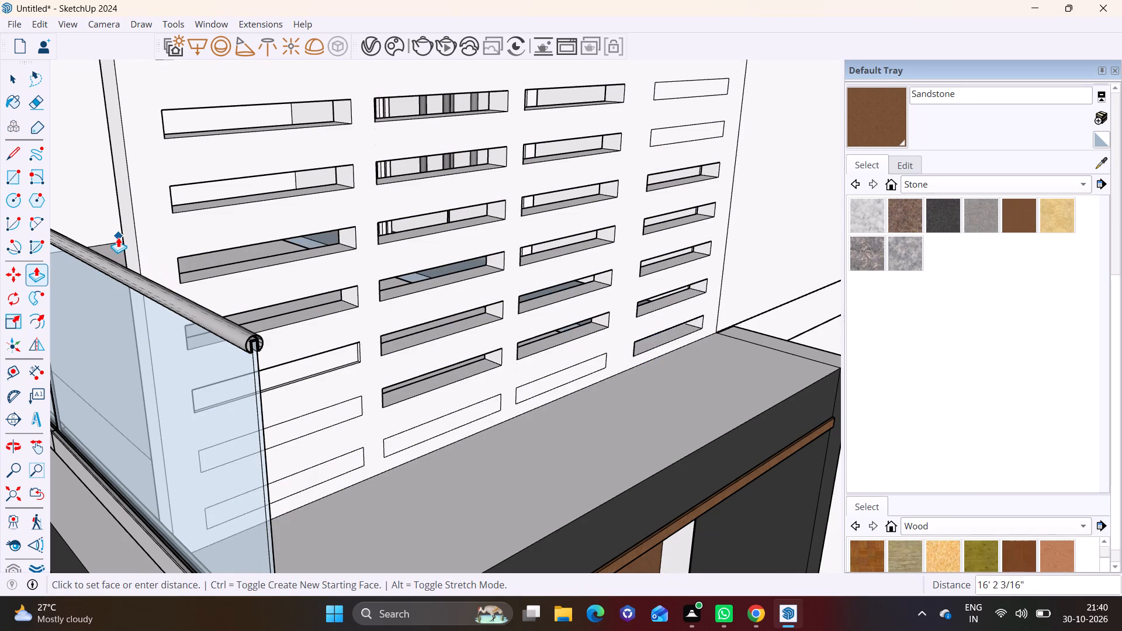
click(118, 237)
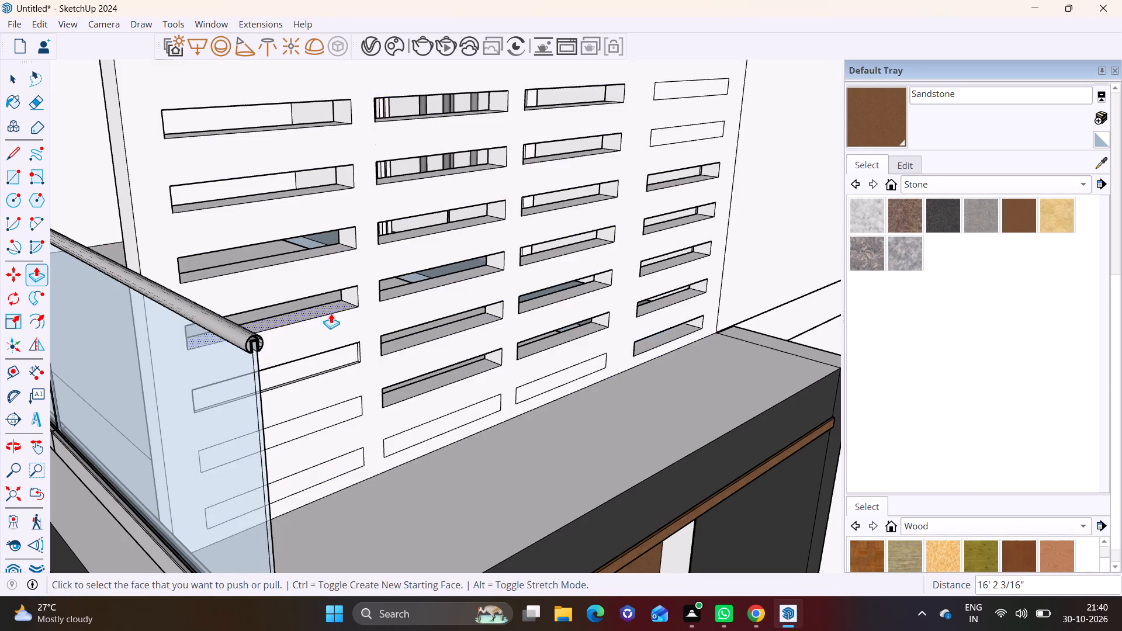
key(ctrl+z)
Push/pull the thirteenth slots of the fourth, third and second columns 4 1/2" through the wall.
click(641, 342)
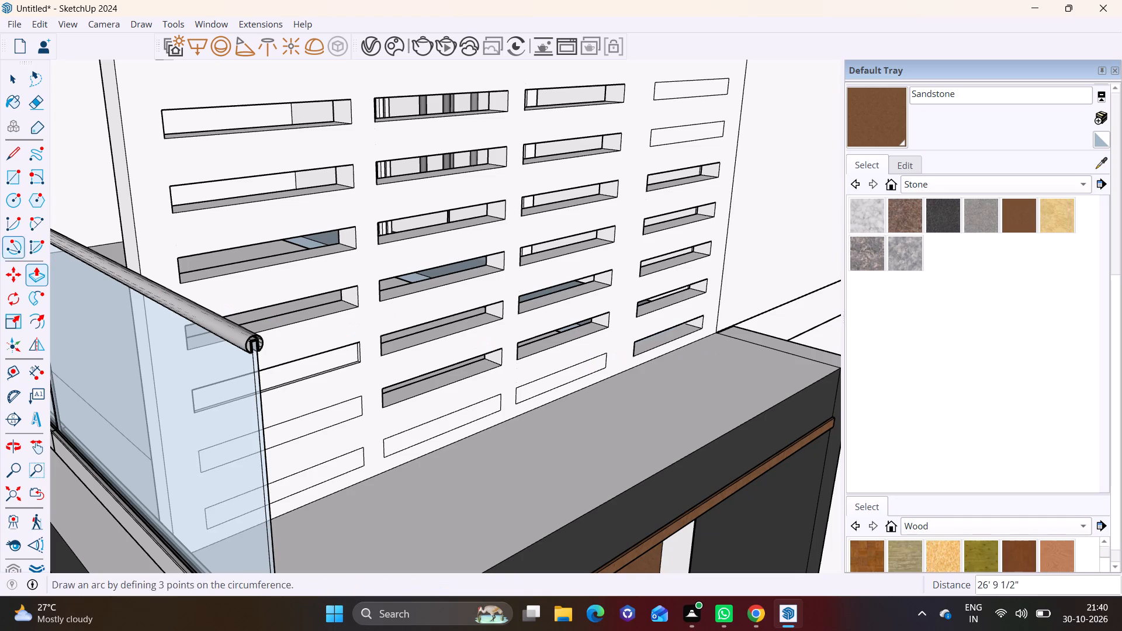
click(116, 207)
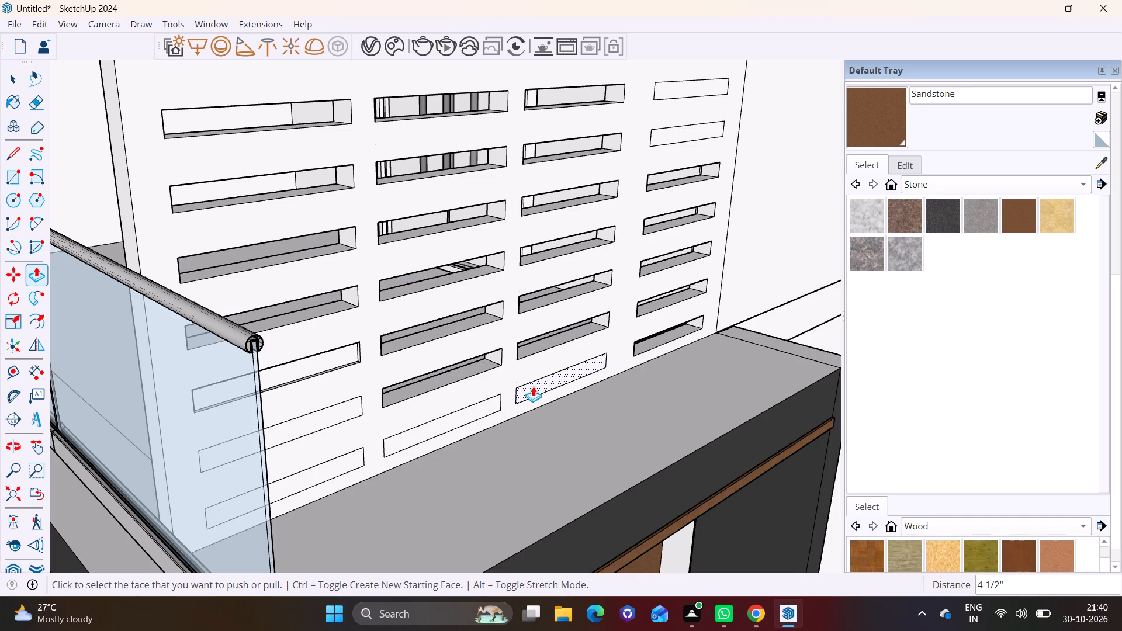
click(534, 385)
click(120, 229)
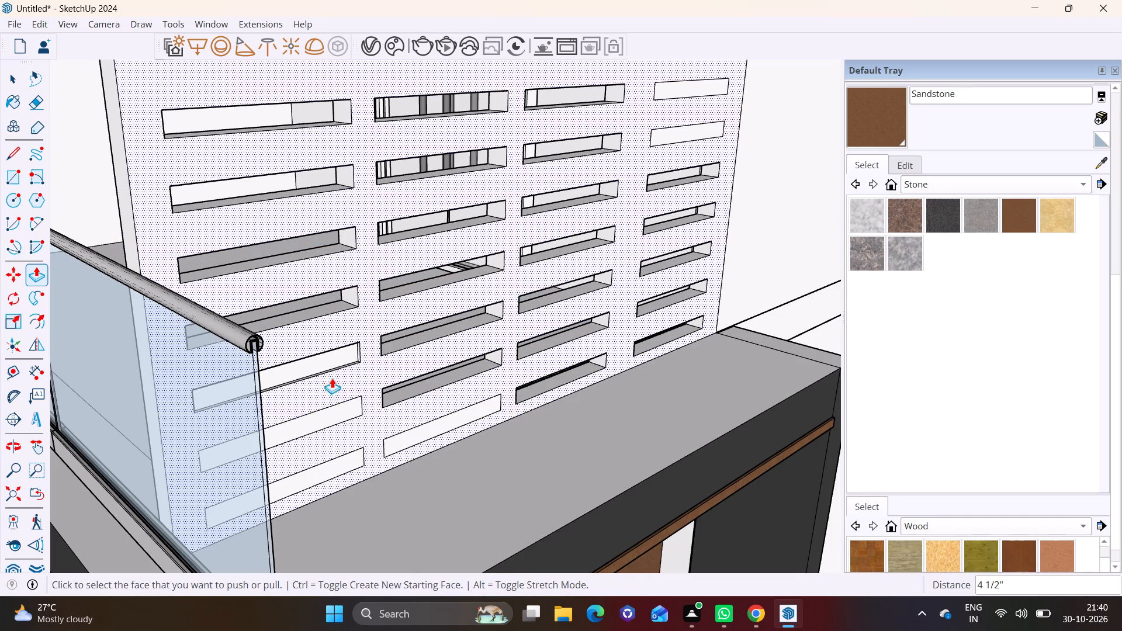
click(422, 427)
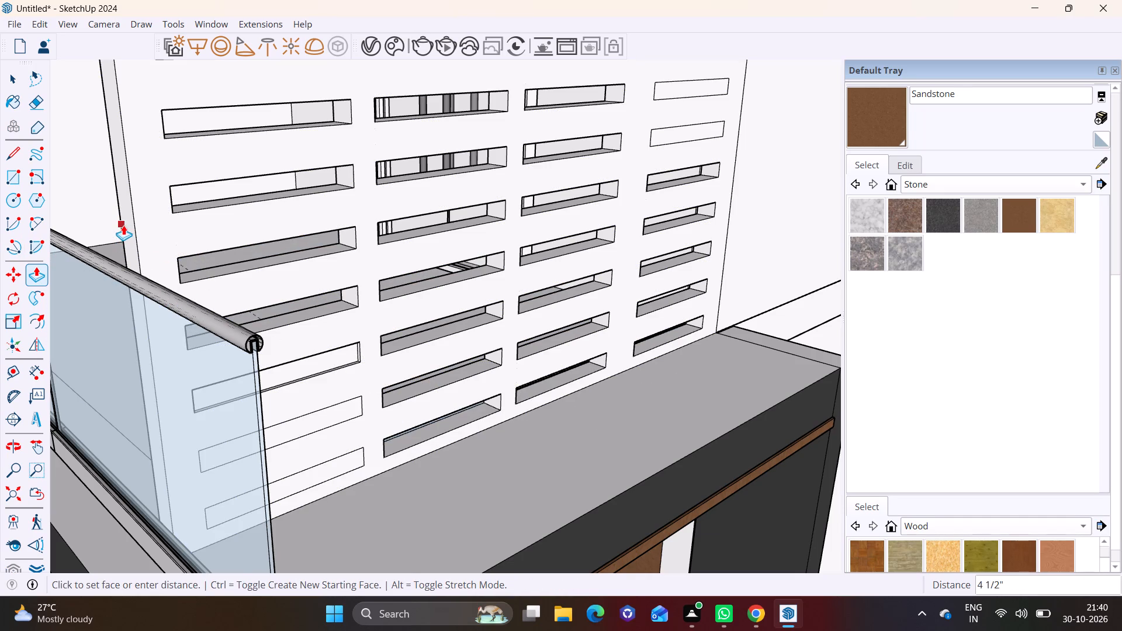
click(122, 225)
Push/pull the eighth and seventh slots of the fourth column 4 1/2" through the wall.
scroll(530, 357, down, 4)
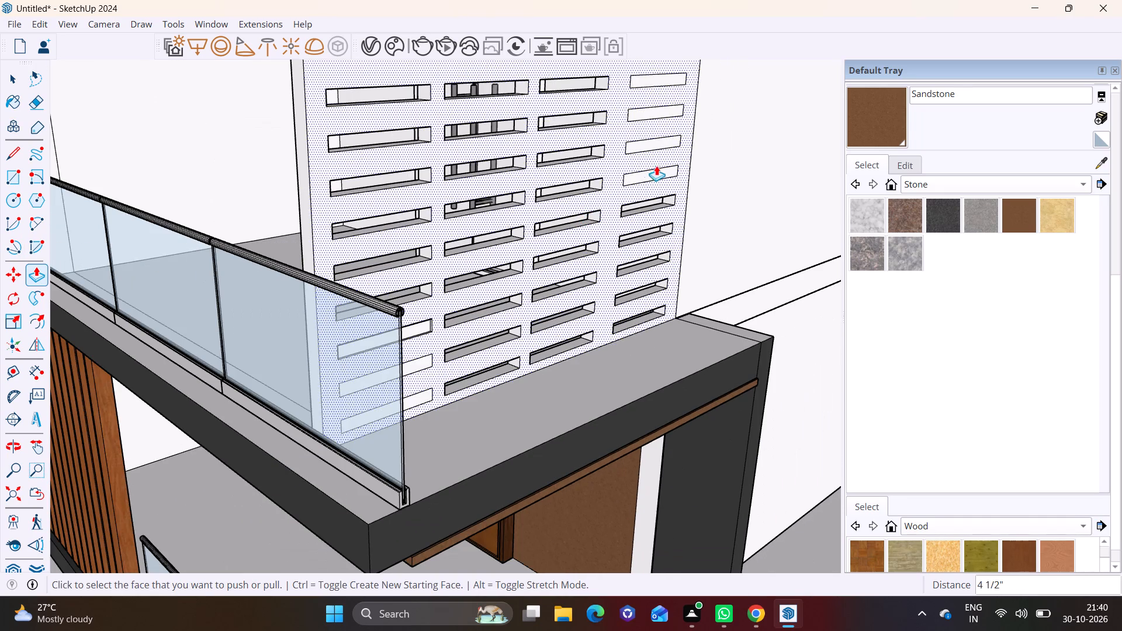
click(642, 176)
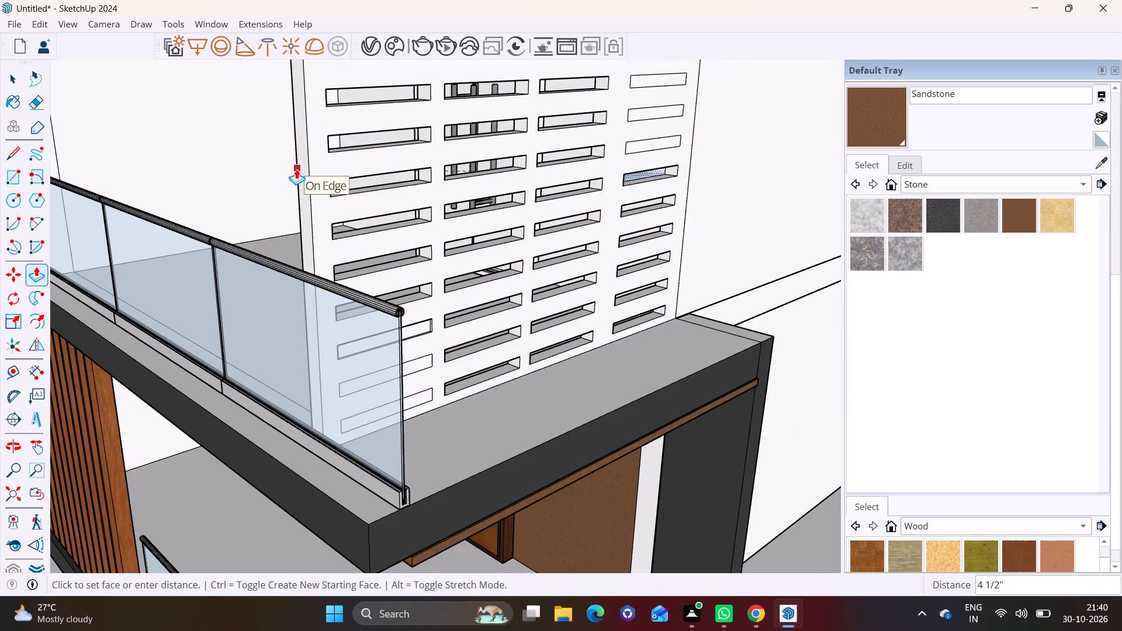
click(296, 169)
click(642, 147)
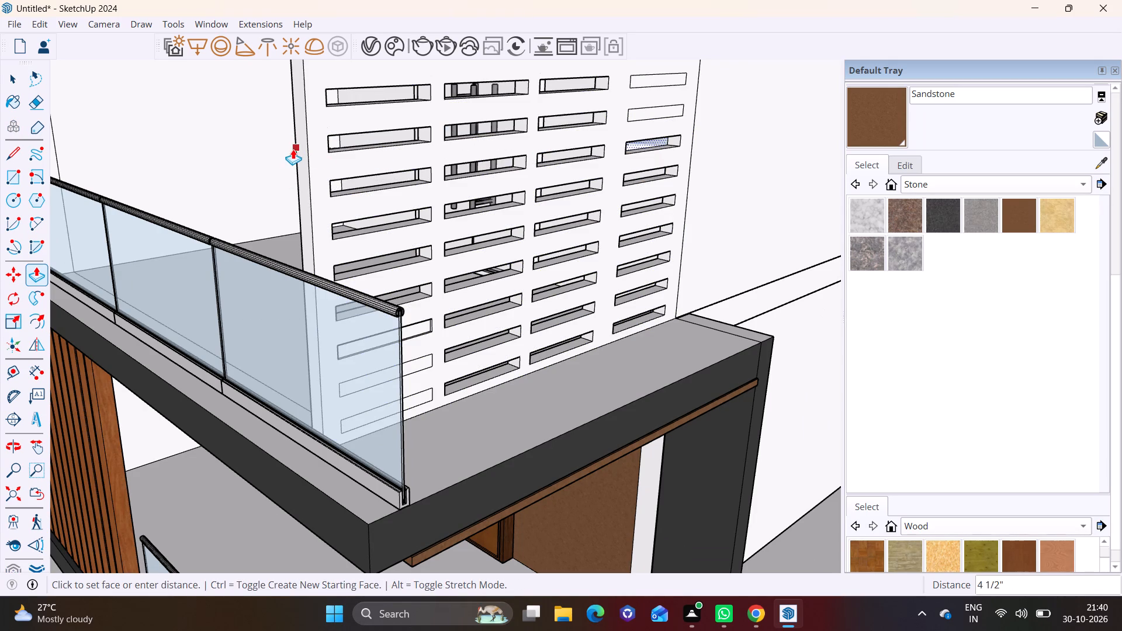
click(293, 148)
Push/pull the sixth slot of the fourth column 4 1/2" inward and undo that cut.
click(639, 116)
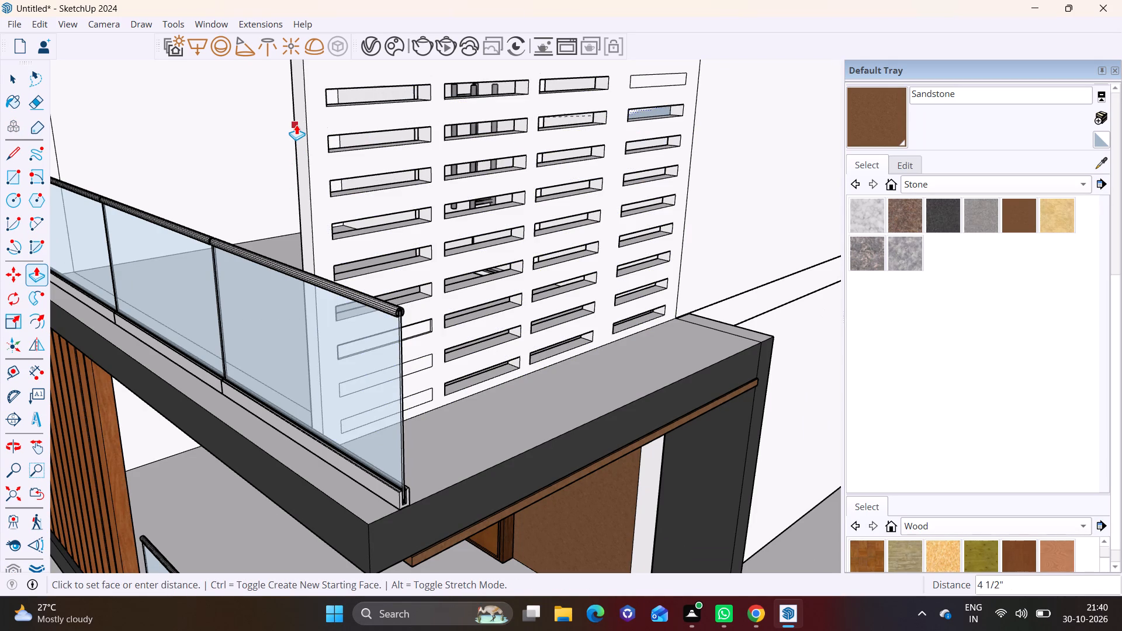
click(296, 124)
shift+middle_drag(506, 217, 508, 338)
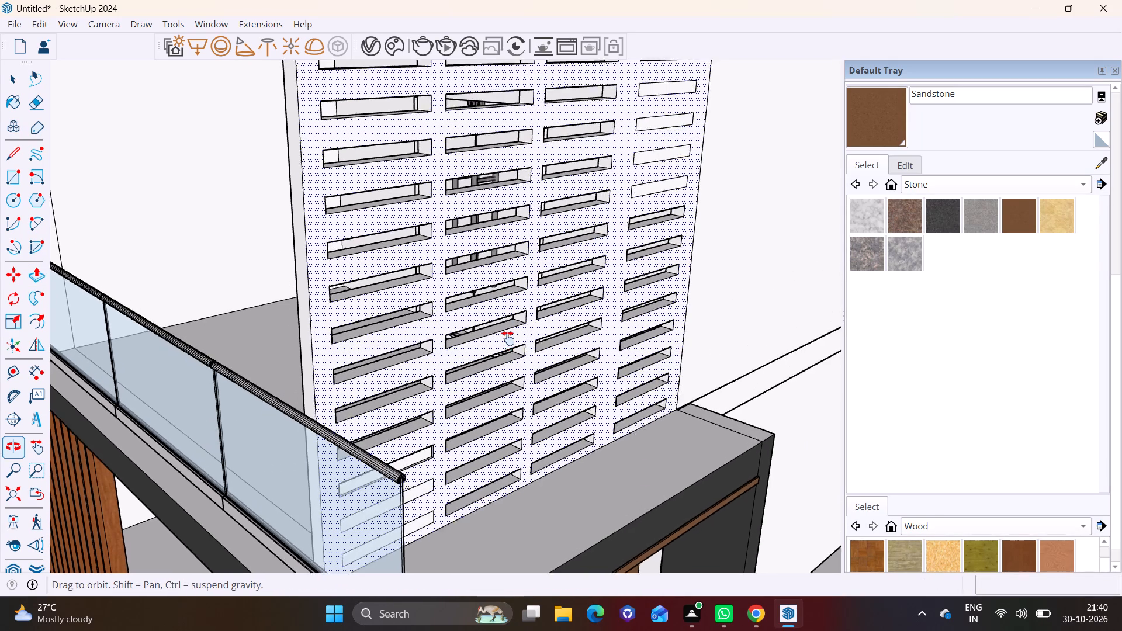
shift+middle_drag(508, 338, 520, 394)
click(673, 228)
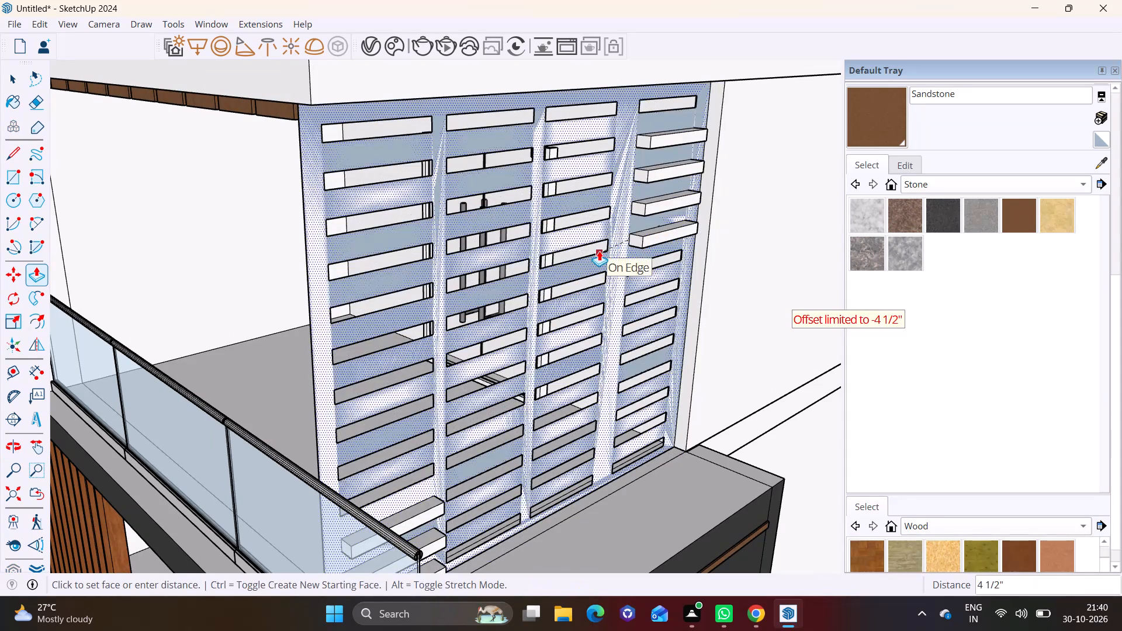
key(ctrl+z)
Push/pull the fifth, fourth, third and second slots of the fourth column 4 1/2" through the wall.
click(652, 240)
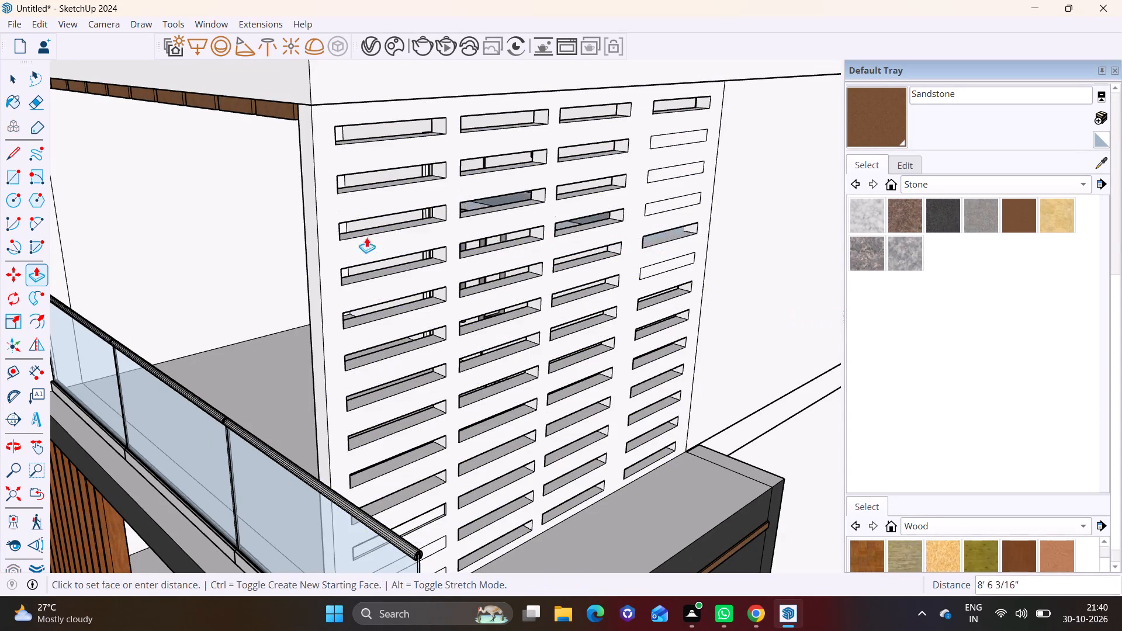
click(306, 224)
click(679, 202)
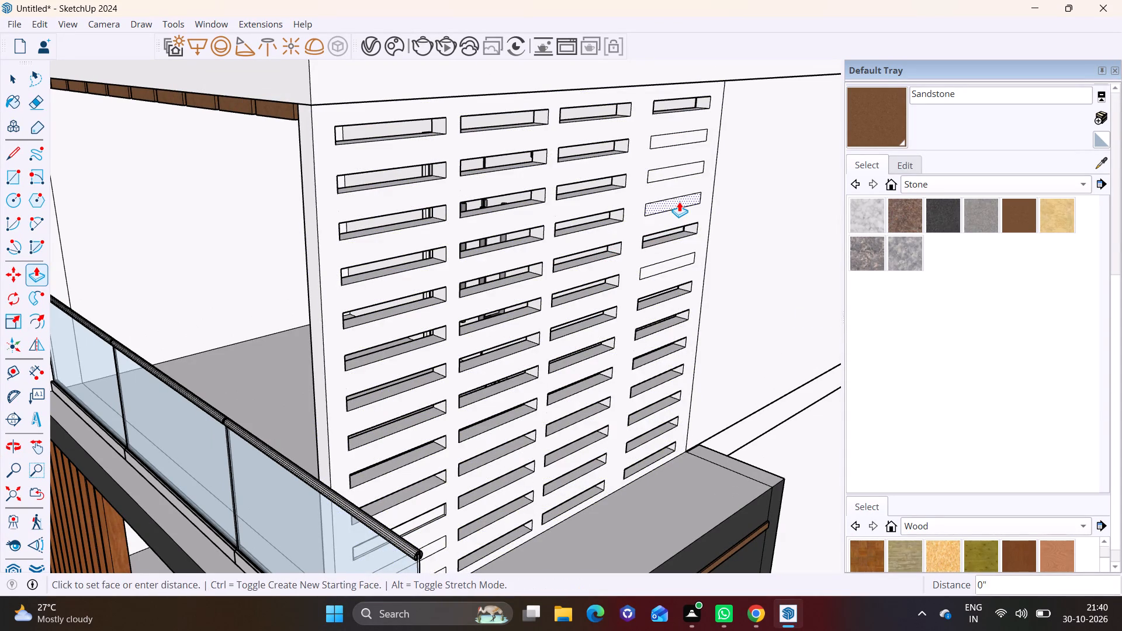
click(304, 198)
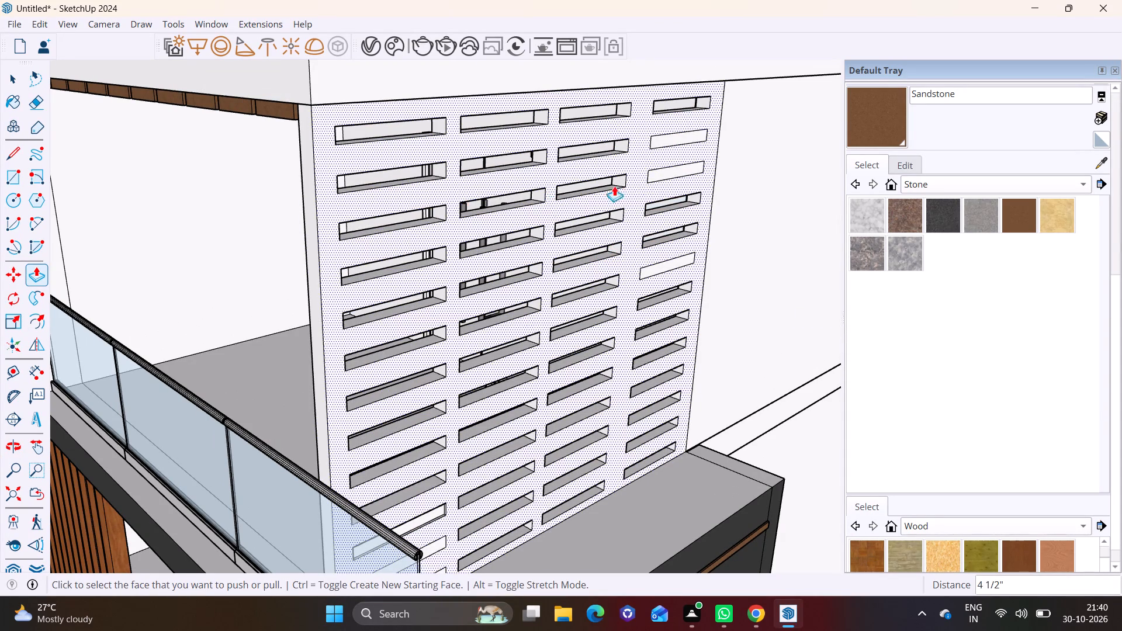
click(662, 171)
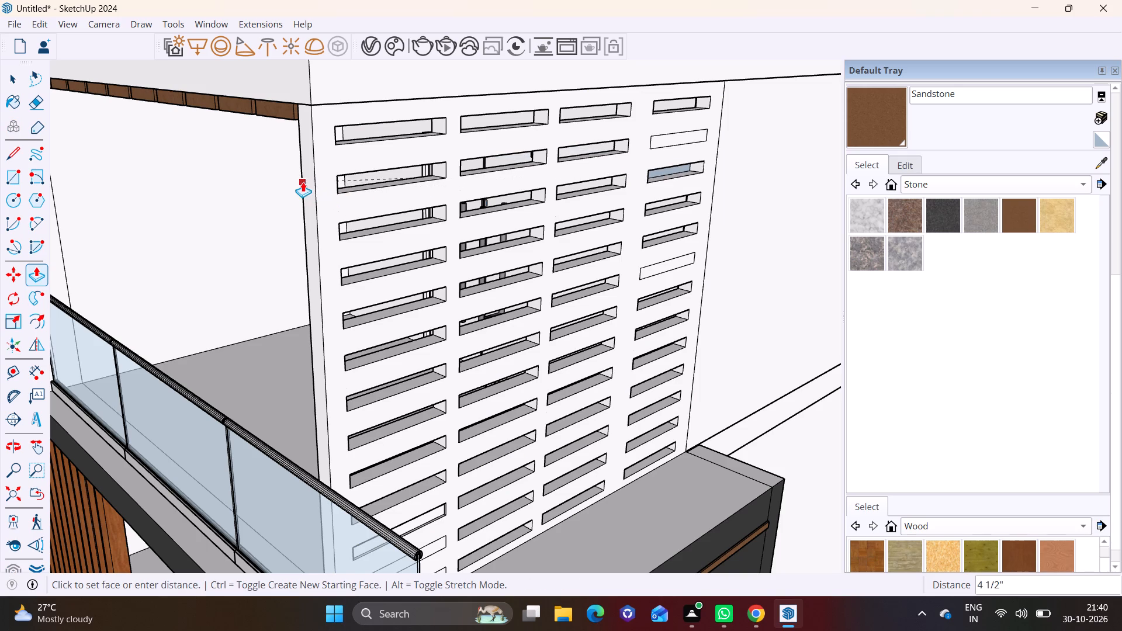
click(303, 182)
click(678, 136)
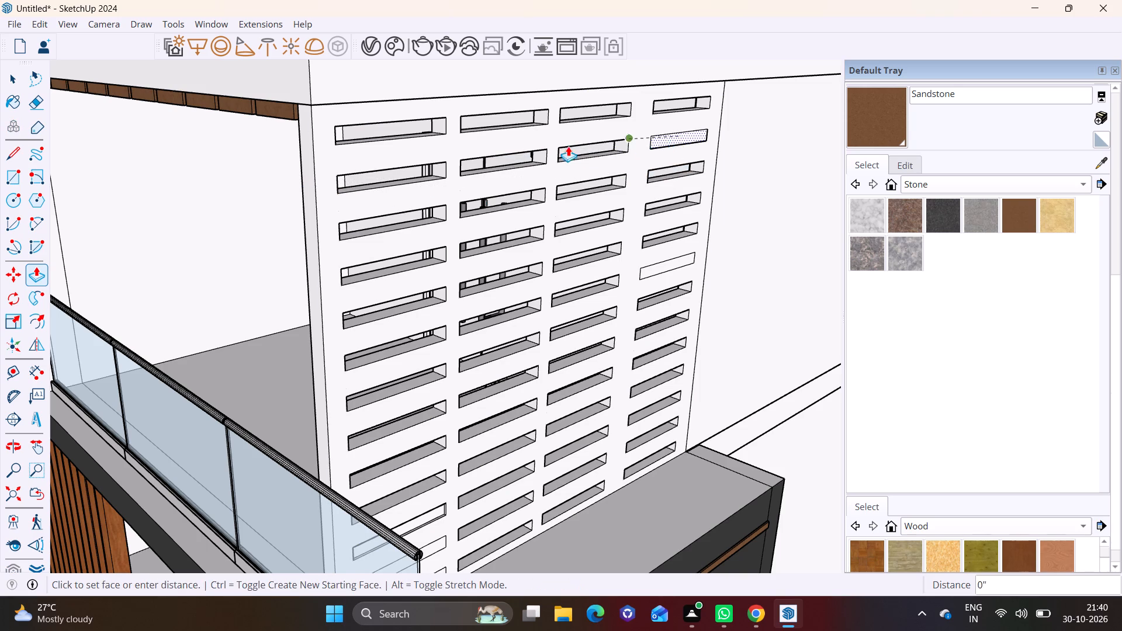
click(299, 161)
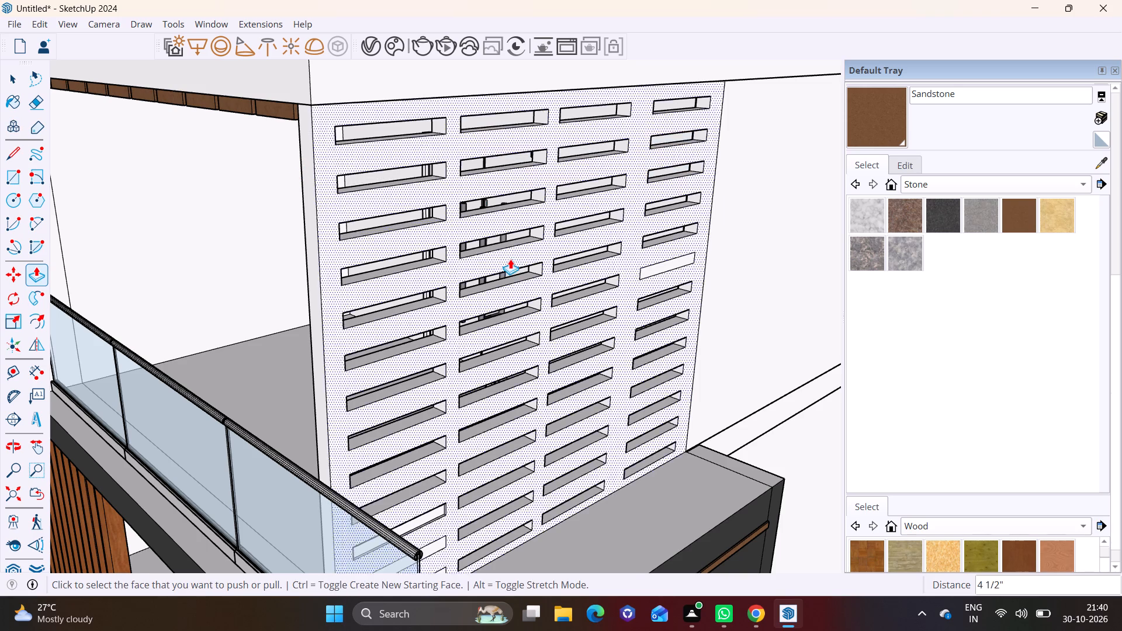
Push/pull the eleventh, twelfth and thirteenth slots of the first column, behind the glass railing, through the full wall thickness.
scroll(510, 259, down, 1)
middle_drag(553, 318, 539, 197)
scroll(513, 299, up, 5)
shift+middle_drag(475, 317, 549, 209)
scroll(467, 302, down, 4)
click(463, 311)
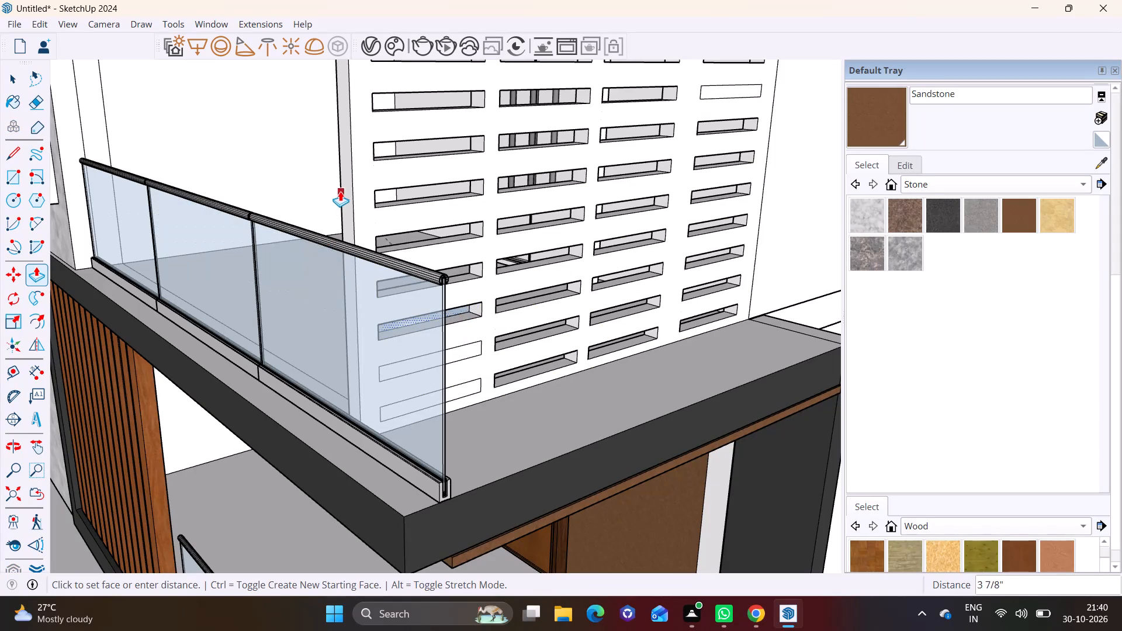
click(341, 191)
click(453, 351)
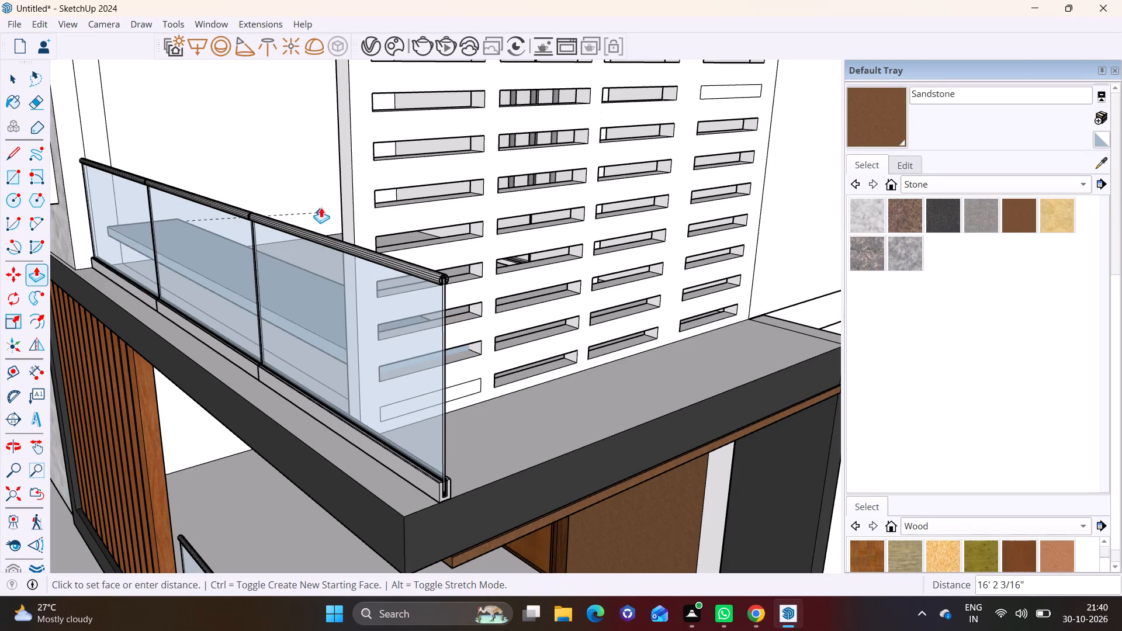
click(341, 190)
click(465, 390)
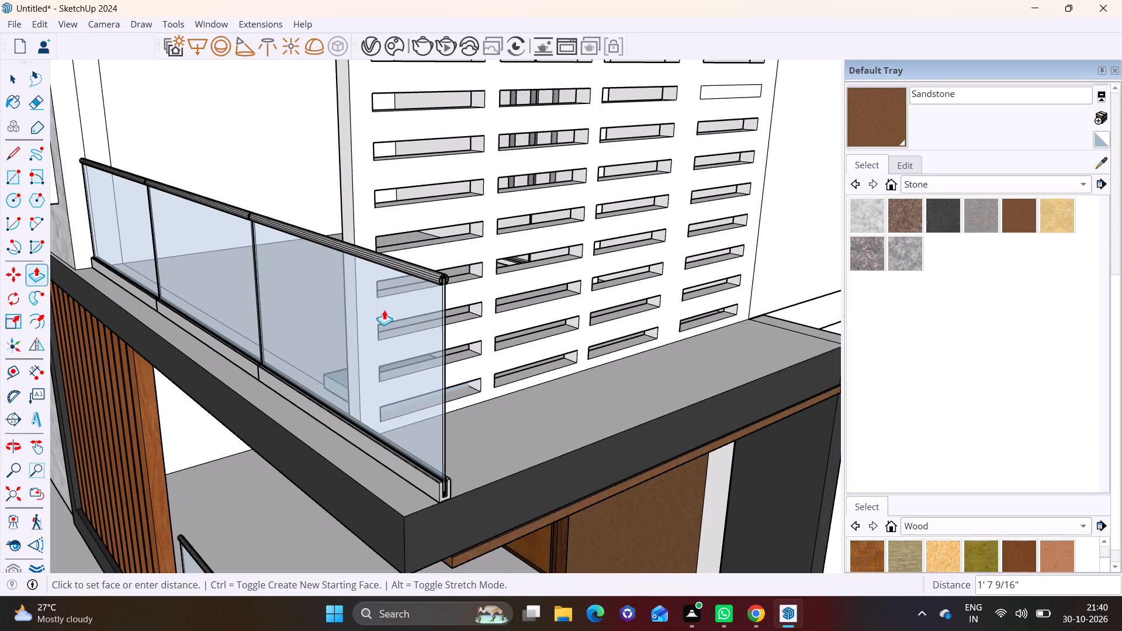
click(345, 219)
key(space)
Push/pull the remaining sixth slot of the fourth column 4 1/2" through the wall.
scroll(583, 386, down, 2)
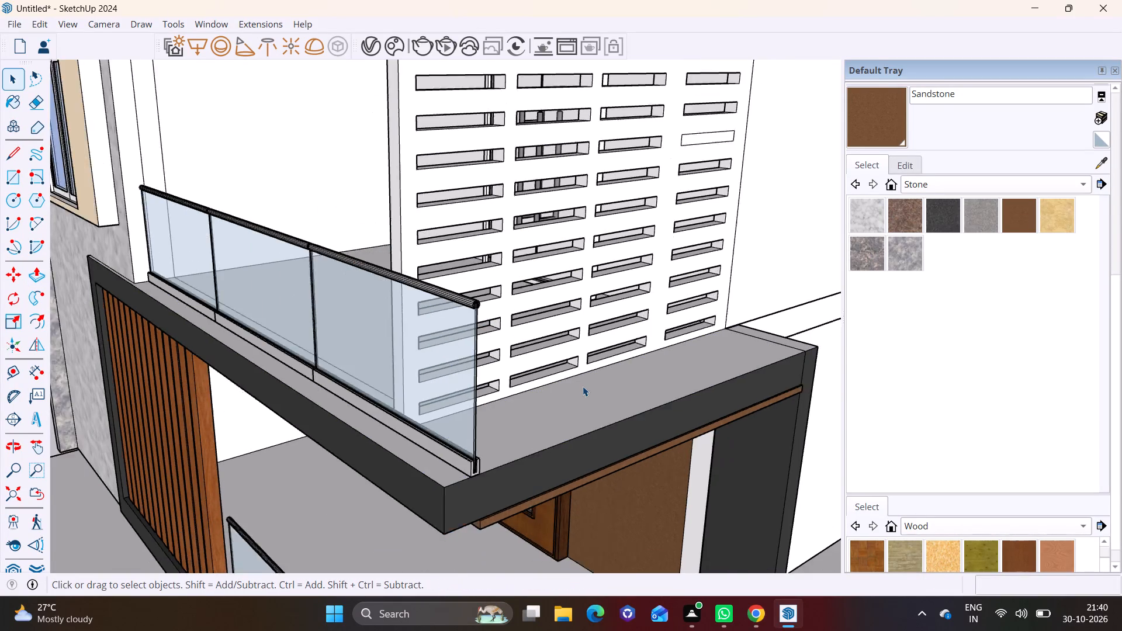
scroll(583, 386, down, 5)
middle_drag(575, 358, 958, 374)
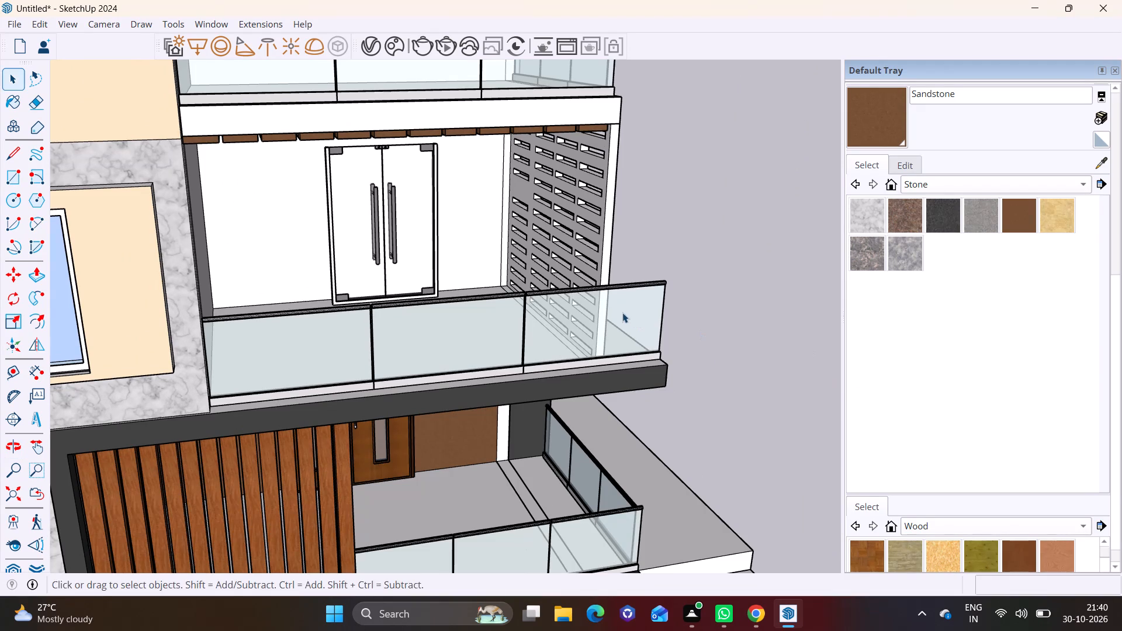
middle_drag(621, 313, 323, 276)
scroll(583, 259, up, 3)
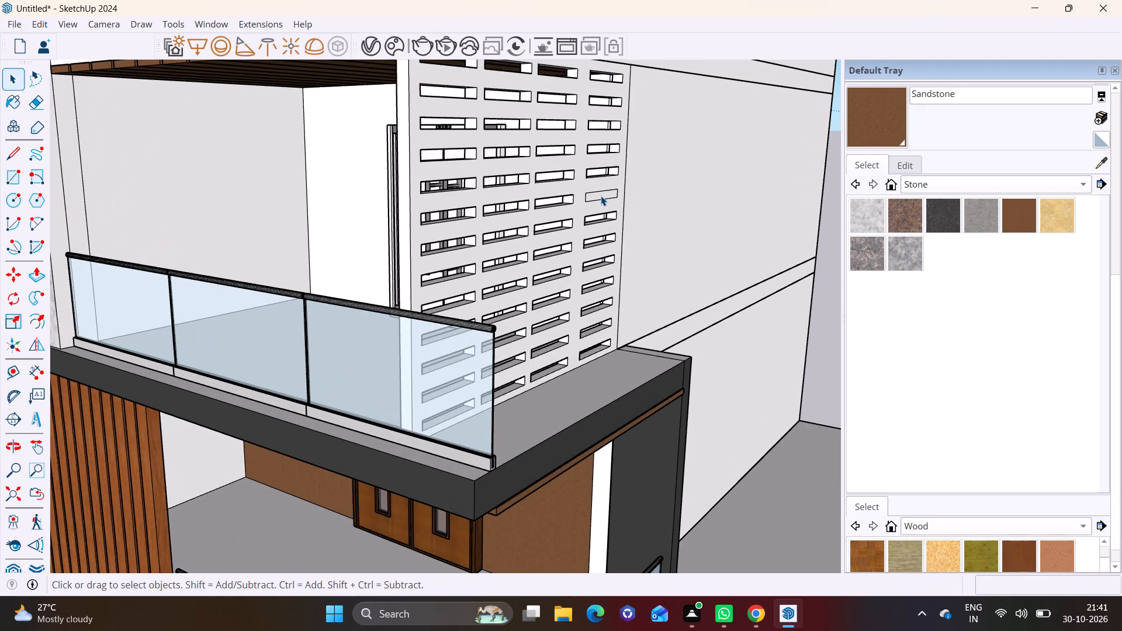
click(601, 196)
scroll(601, 196, up, 4)
click(32, 272)
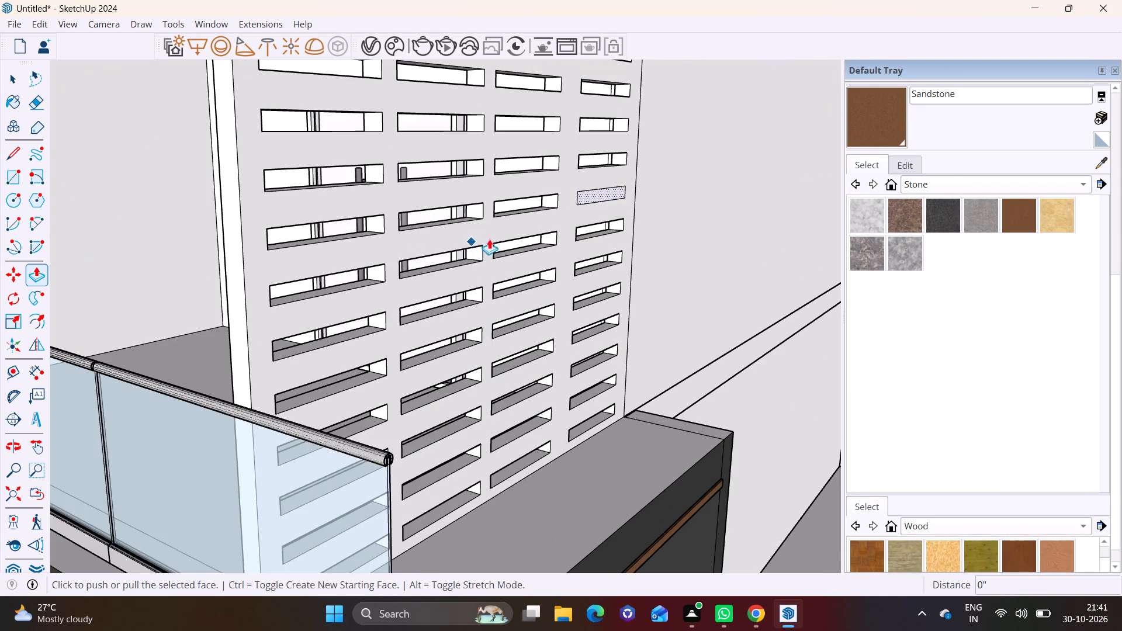
click(595, 197)
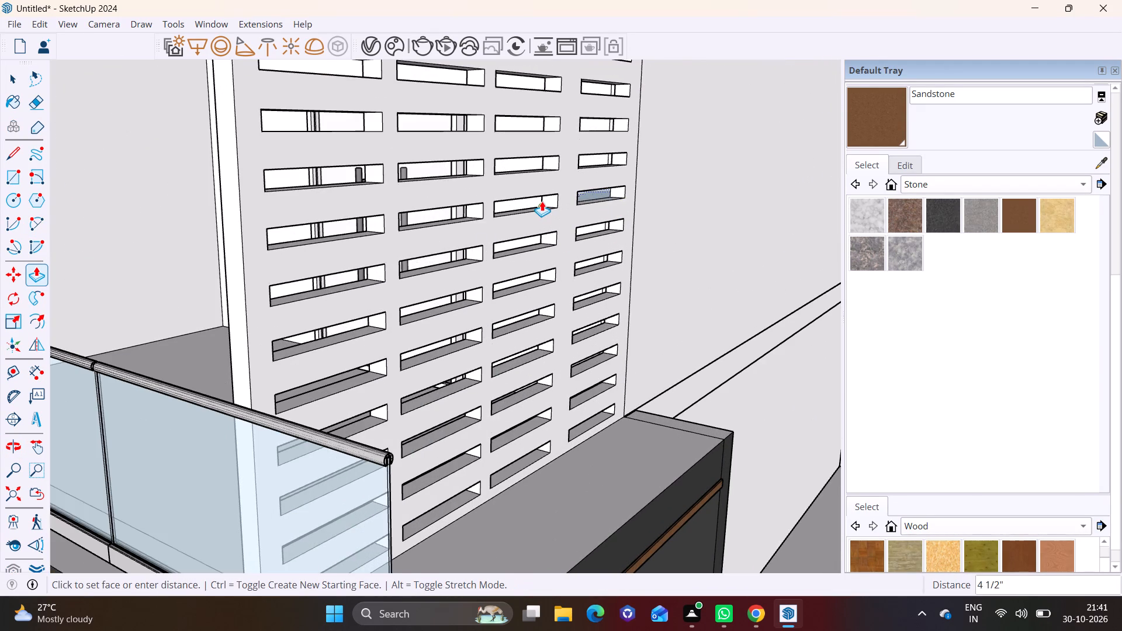
click(542, 201)
scroll(591, 239, down, 6)
key(space)
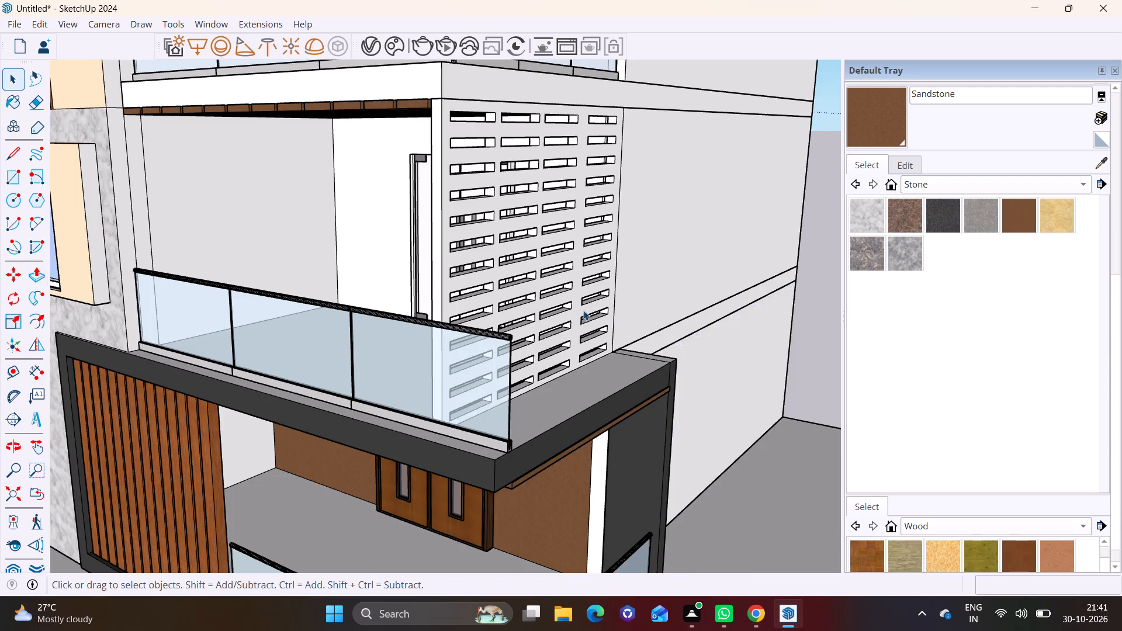
Paint the outer face of the slotted first-floor side wall with Sandstone.
scroll(583, 310, down, 4)
middle_drag(608, 317, 186, 311)
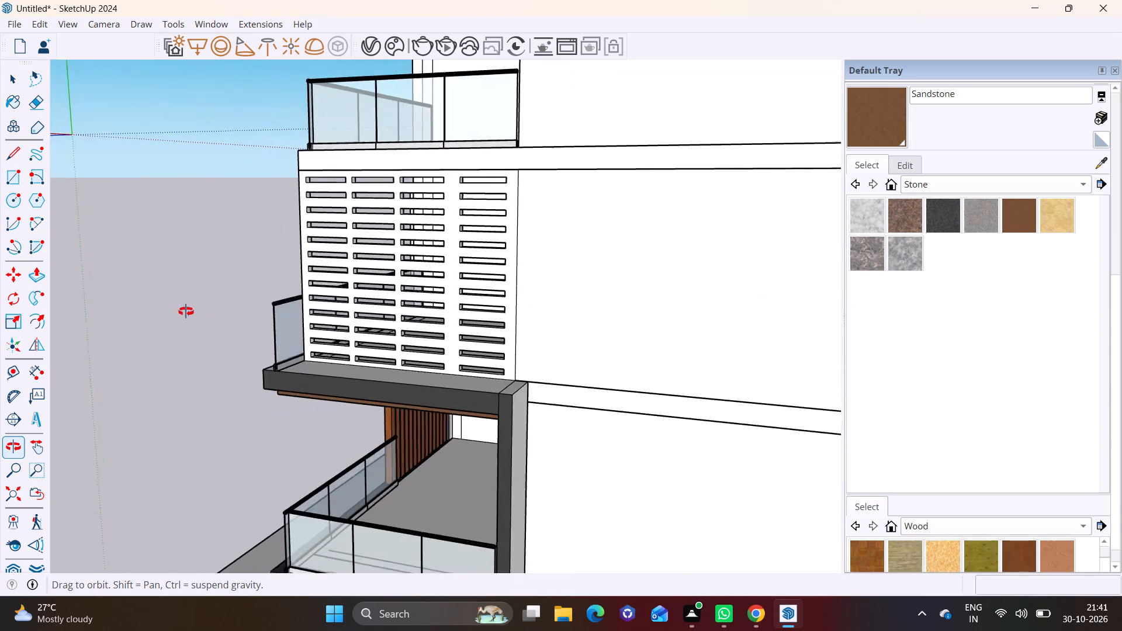
middle_drag(186, 311, 379, 318)
scroll(394, 306, up, 2)
drag(902, 121, 891, 123)
scroll(351, 155, up, 5)
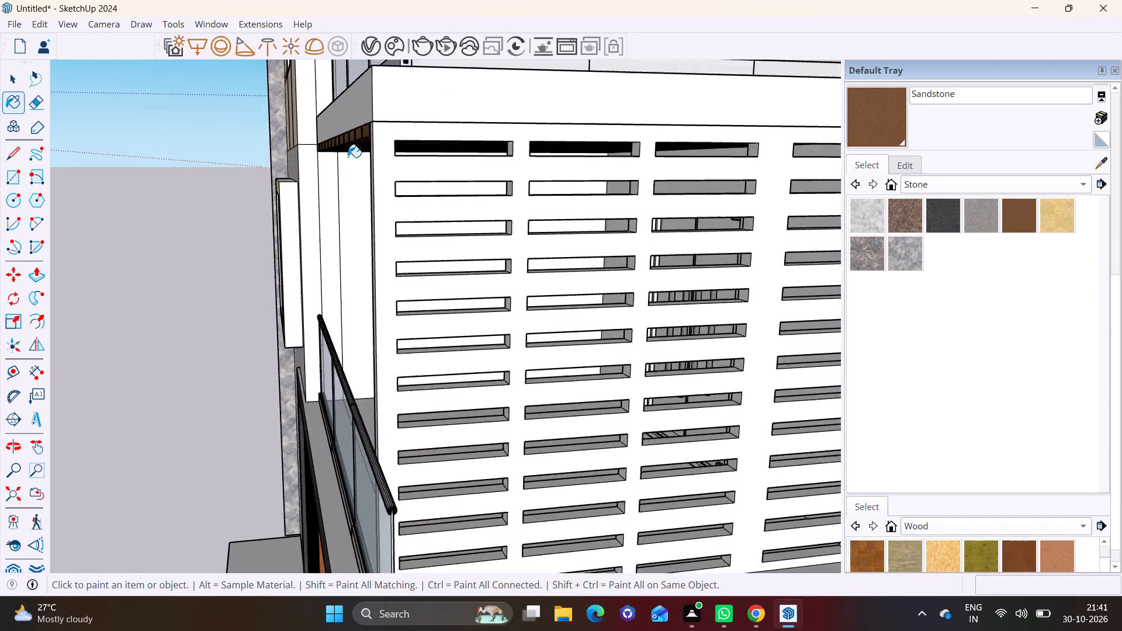
scroll(348, 157, up, 1)
click(417, 154)
Paint the bottom and visible end faces inside the top four slots of the first column with Sandstone.
middle_drag(411, 176, 202, 262)
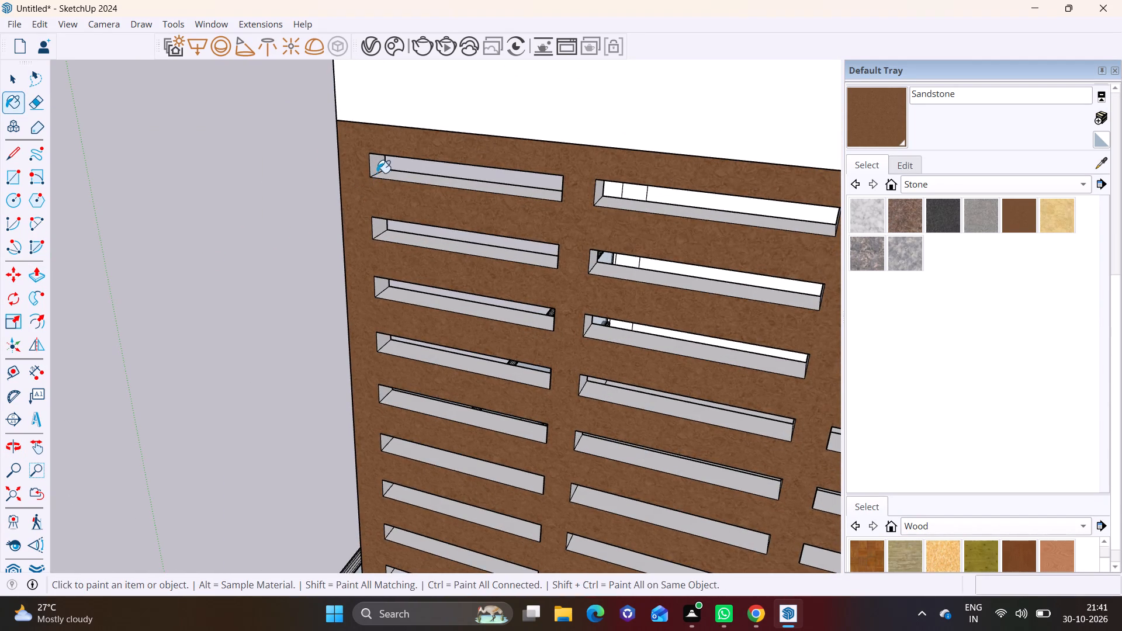
click(377, 173)
click(392, 176)
click(369, 166)
click(375, 166)
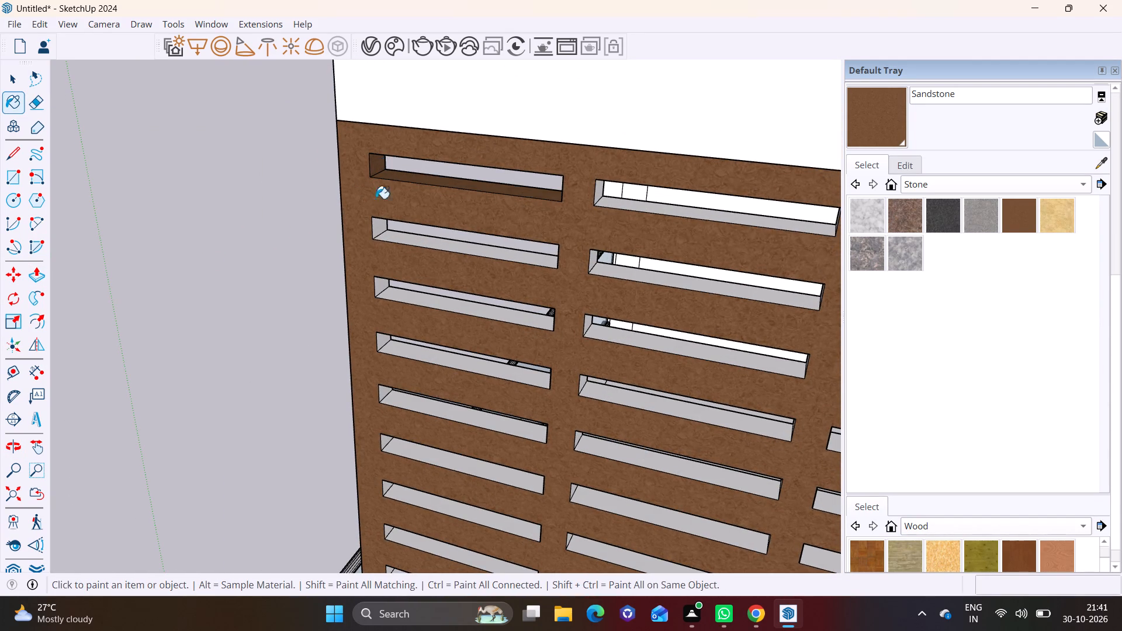
click(375, 227)
click(406, 243)
click(413, 297)
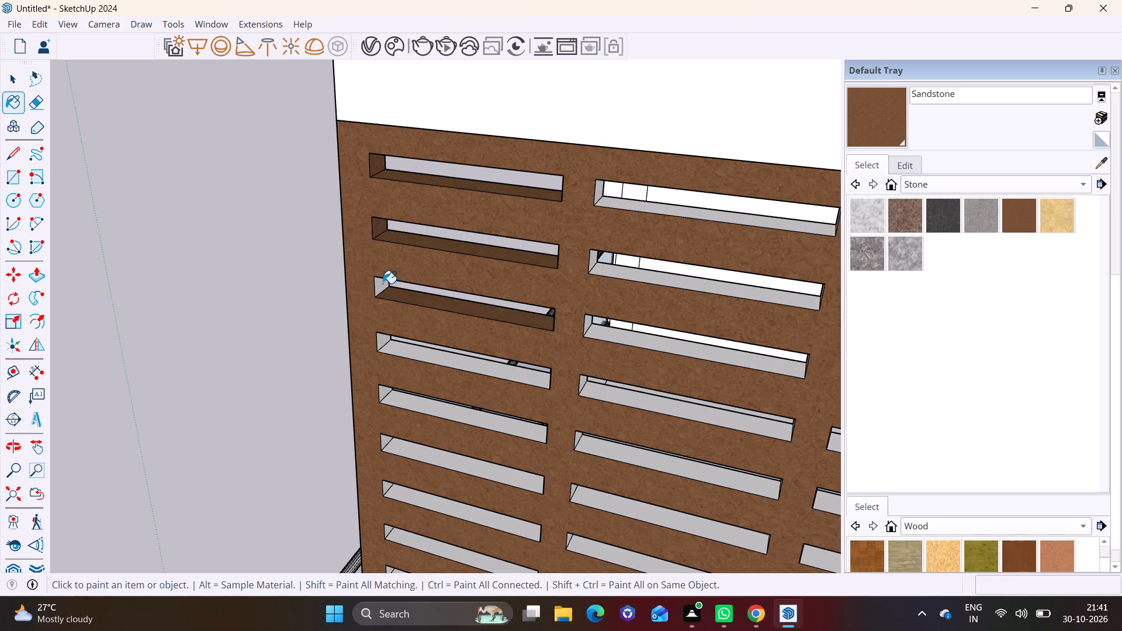
click(382, 282)
click(381, 342)
click(414, 354)
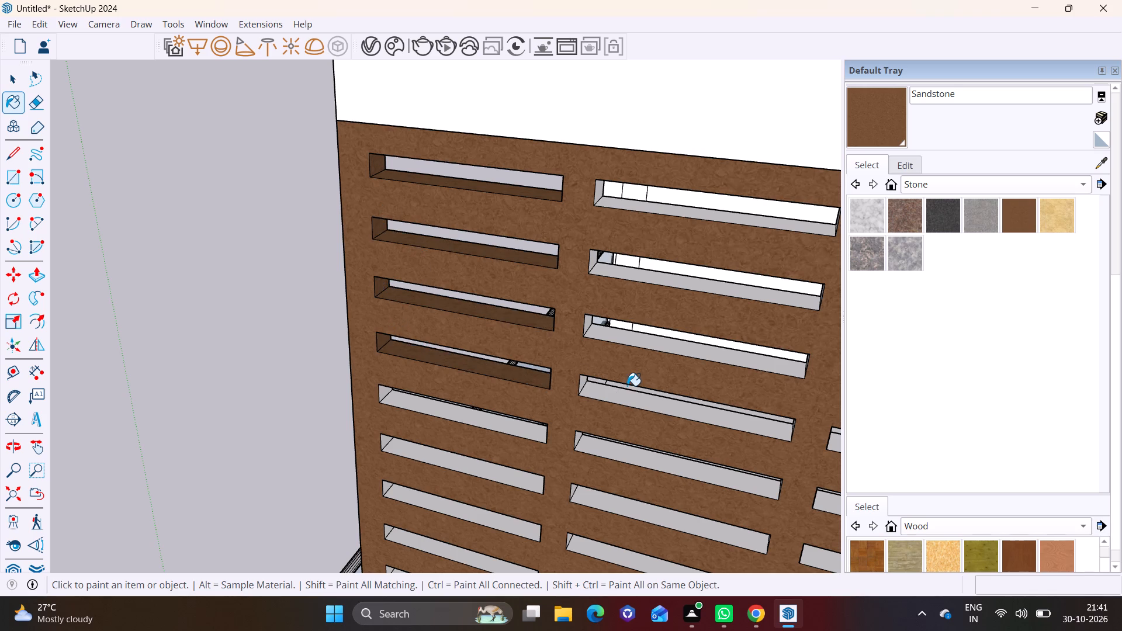
Paint the bottom and visible end faces inside the top four slots of the second column with Sandstone.
click(613, 404)
click(610, 337)
click(618, 271)
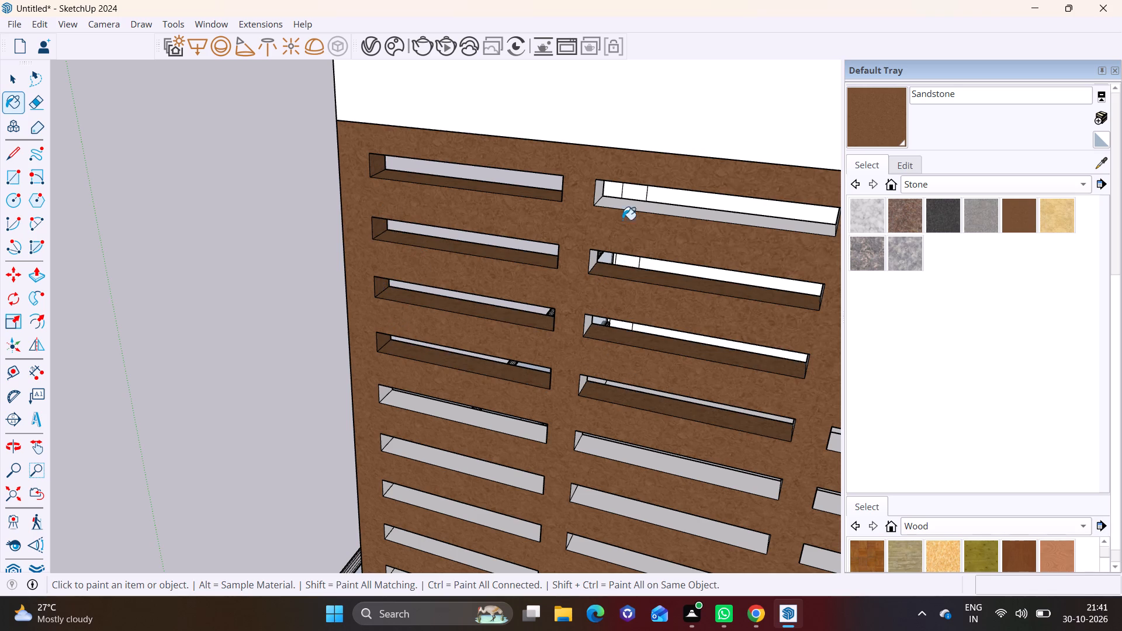
click(629, 208)
click(597, 191)
click(593, 263)
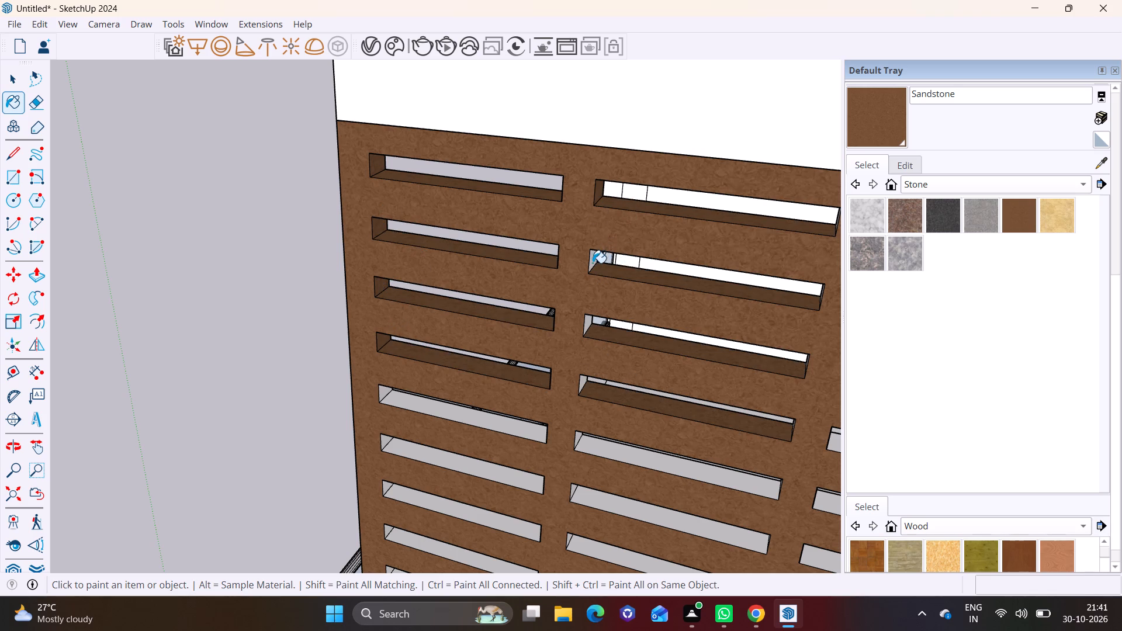
click(585, 325)
click(587, 326)
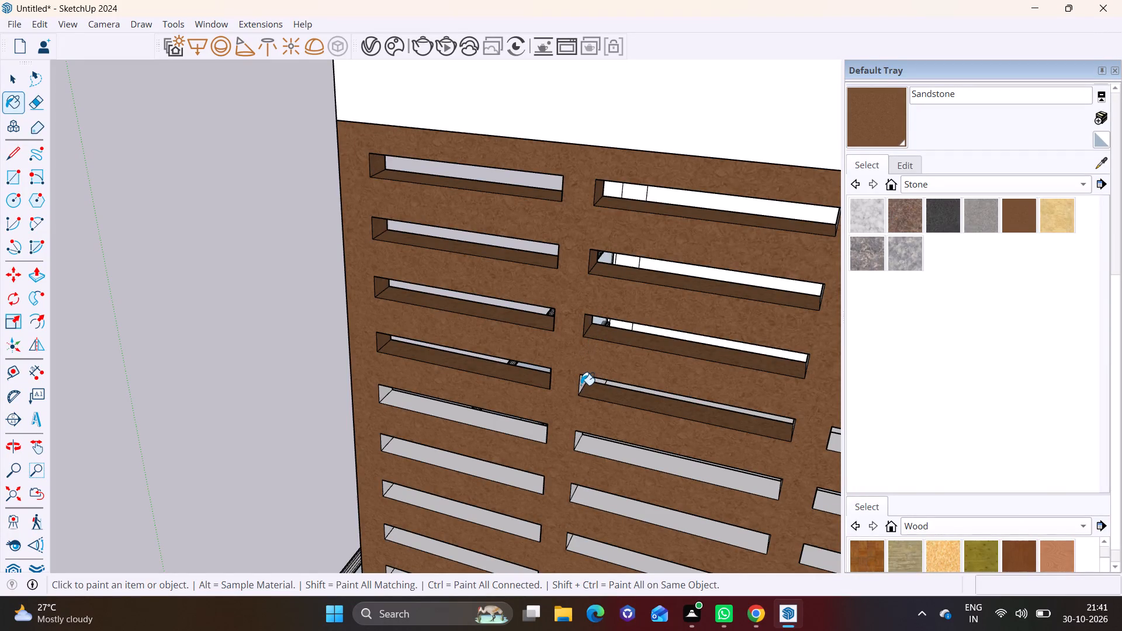
click(581, 385)
Paint the bottom faces of the fifth, sixth and seventh slots in the first and second columns with Sandstone.
click(522, 430)
drag(587, 441, 590, 450)
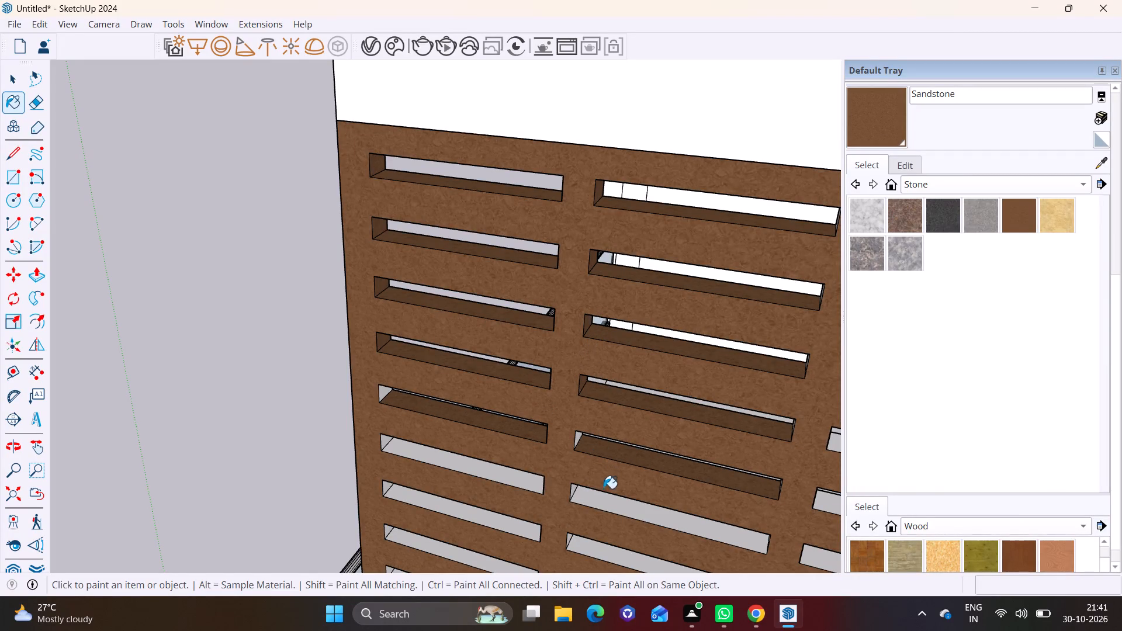
click(590, 507)
click(534, 483)
click(614, 502)
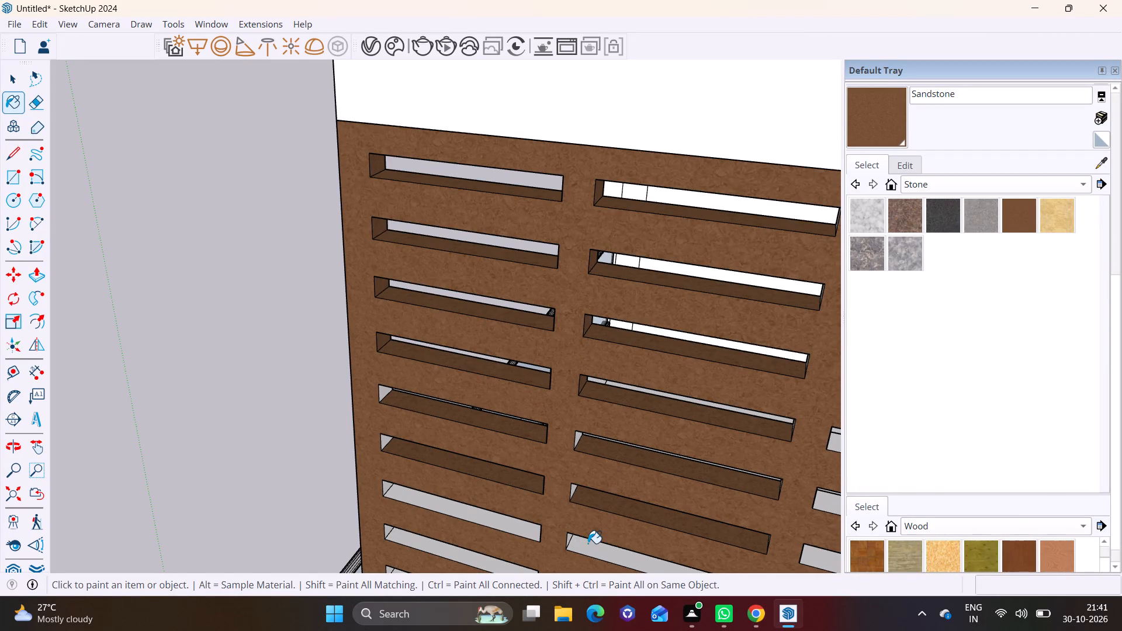
click(588, 543)
click(536, 536)
Paint the visible end faces of the fifth, sixth and seventh slots in the first column with Sandstone.
middle_drag(515, 501, 497, 330)
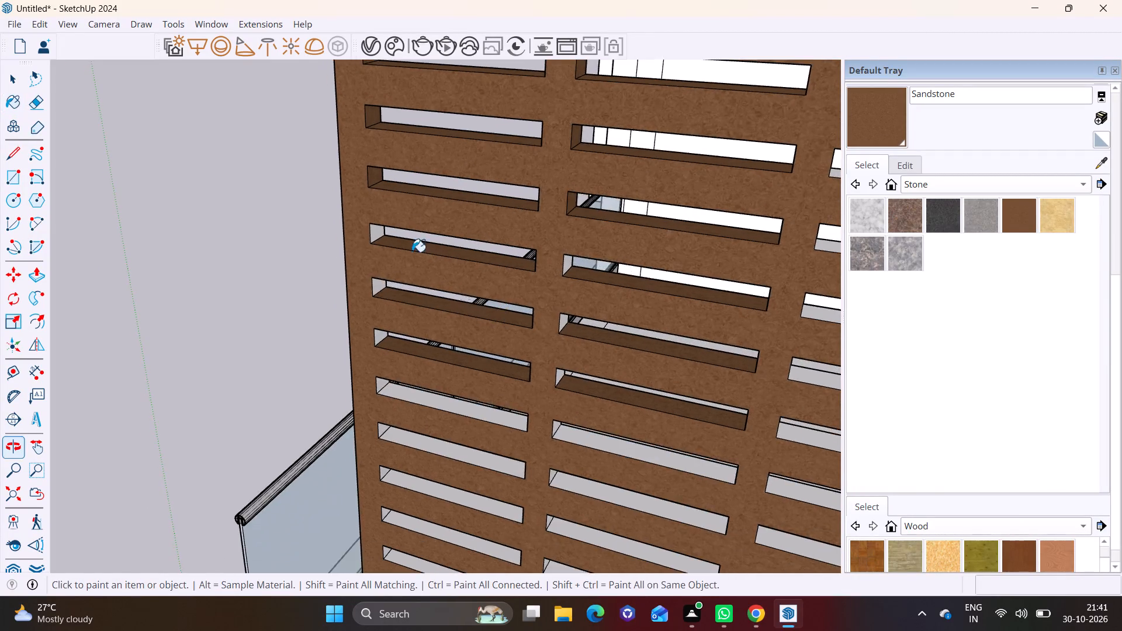
scroll(399, 226, up, 7)
click(372, 233)
click(373, 339)
click(373, 439)
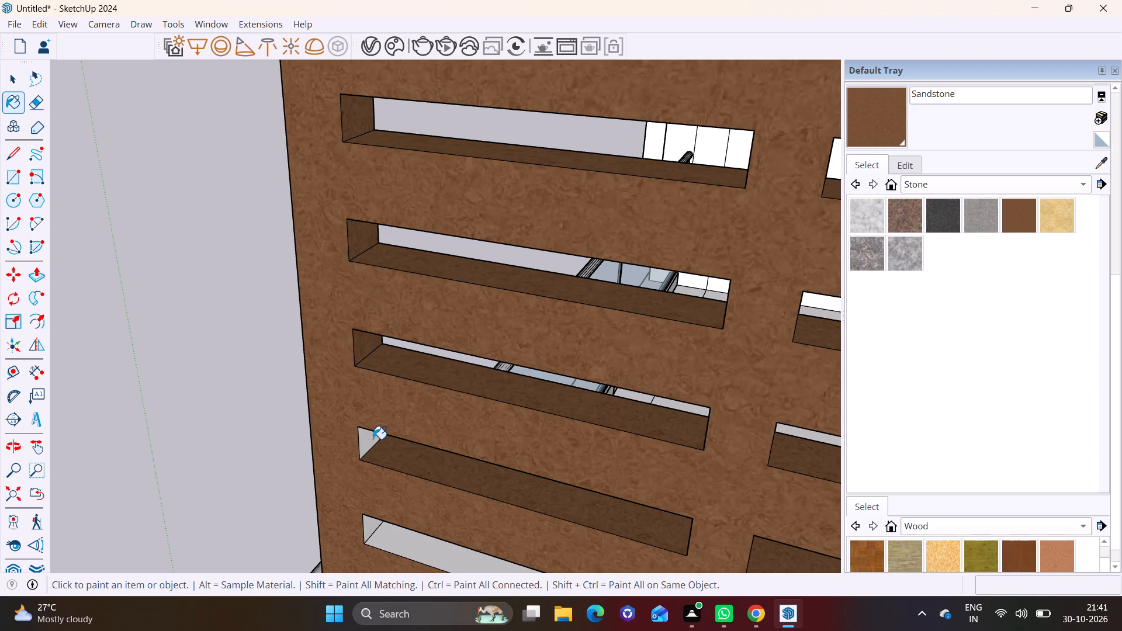
Paint the bottom faces of the eighth to eleventh slots in the first column with Sandstone.
scroll(387, 421, down, 6)
middle_drag(515, 378, 506, 196)
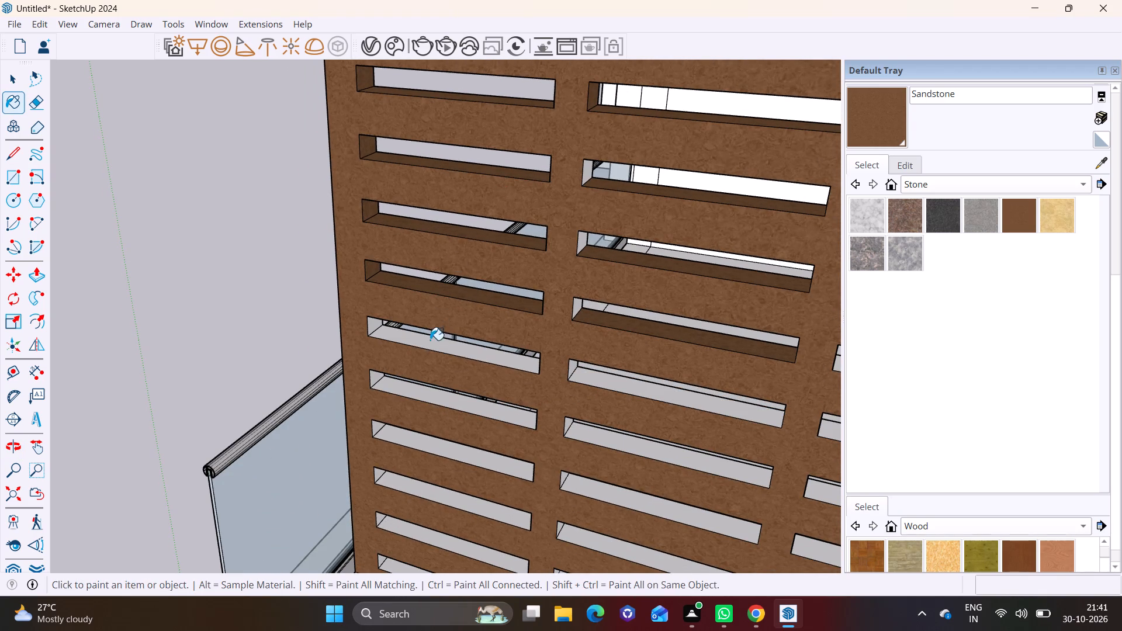
click(430, 341)
click(420, 399)
click(417, 443)
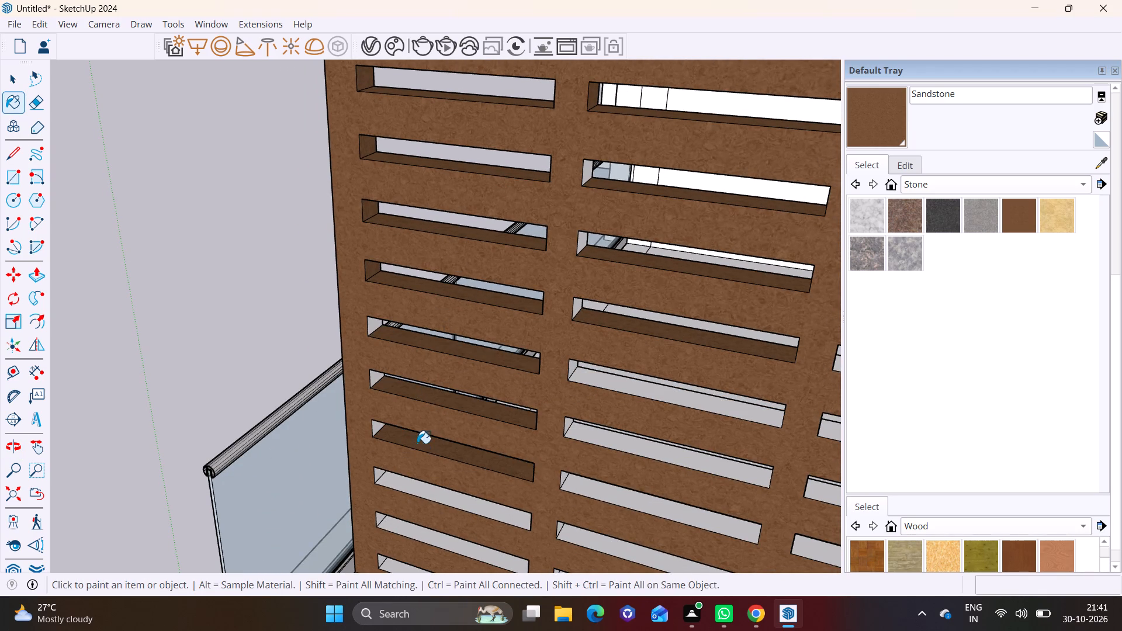
click(413, 488)
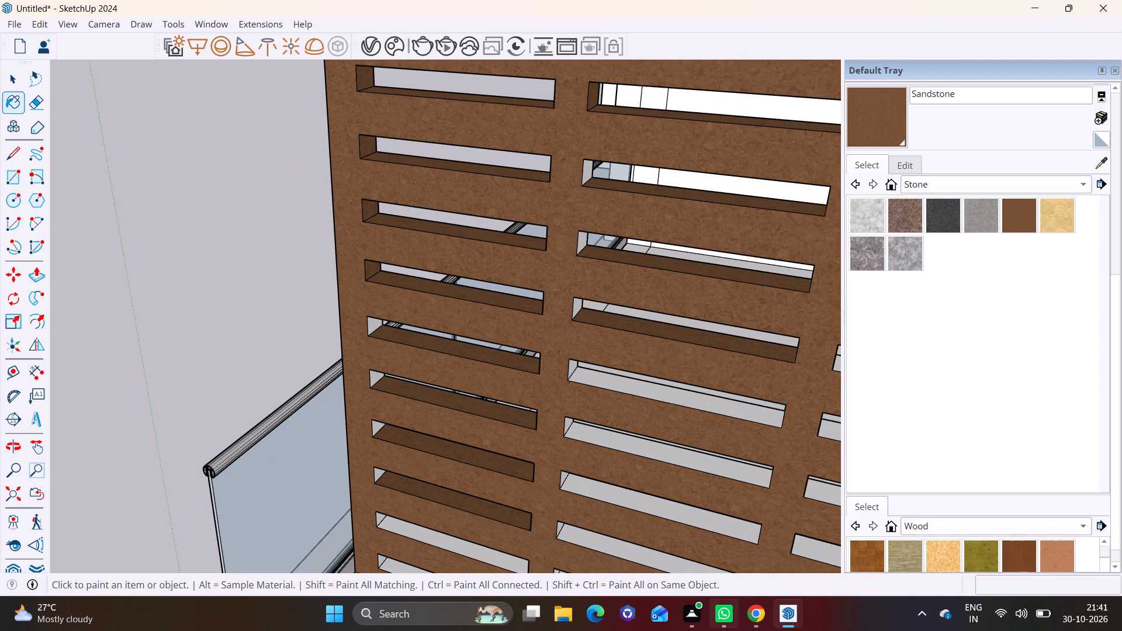
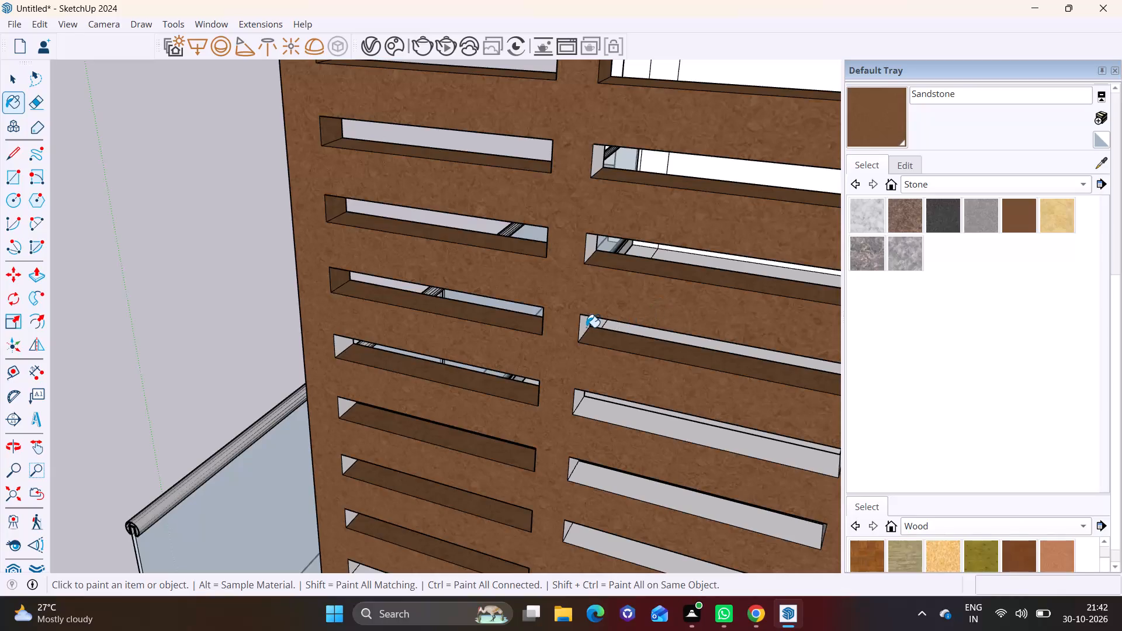
Paint the remaining bottom and visible end faces of the seventh to tenth slots in the second column with Sandstone.
click(586, 327)
click(597, 411)
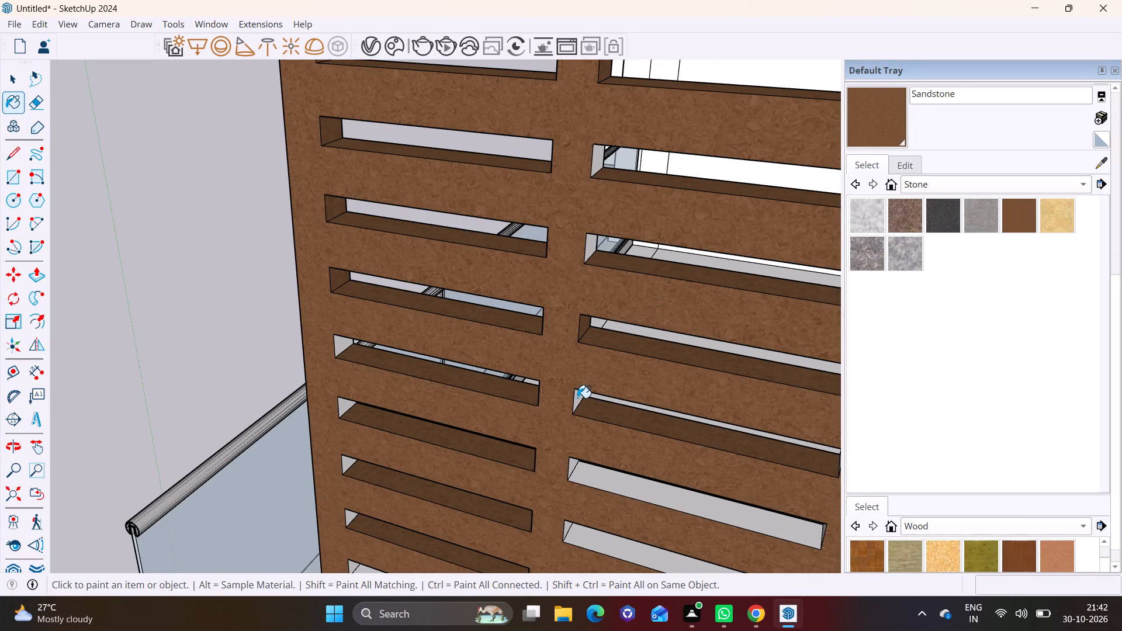
click(577, 398)
click(604, 486)
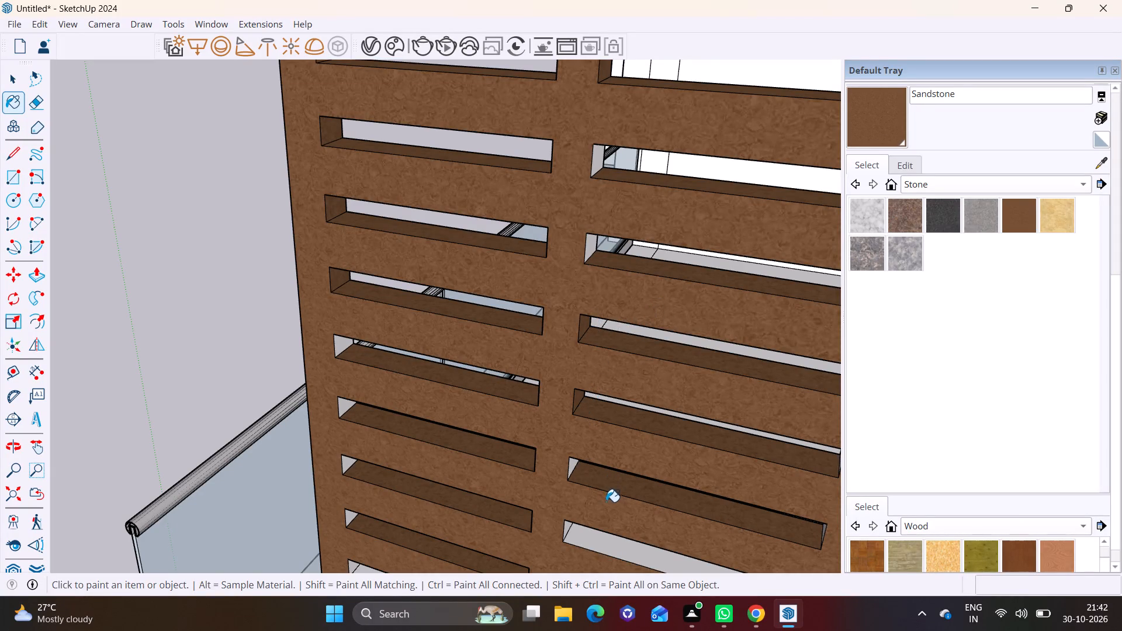
click(590, 536)
click(576, 470)
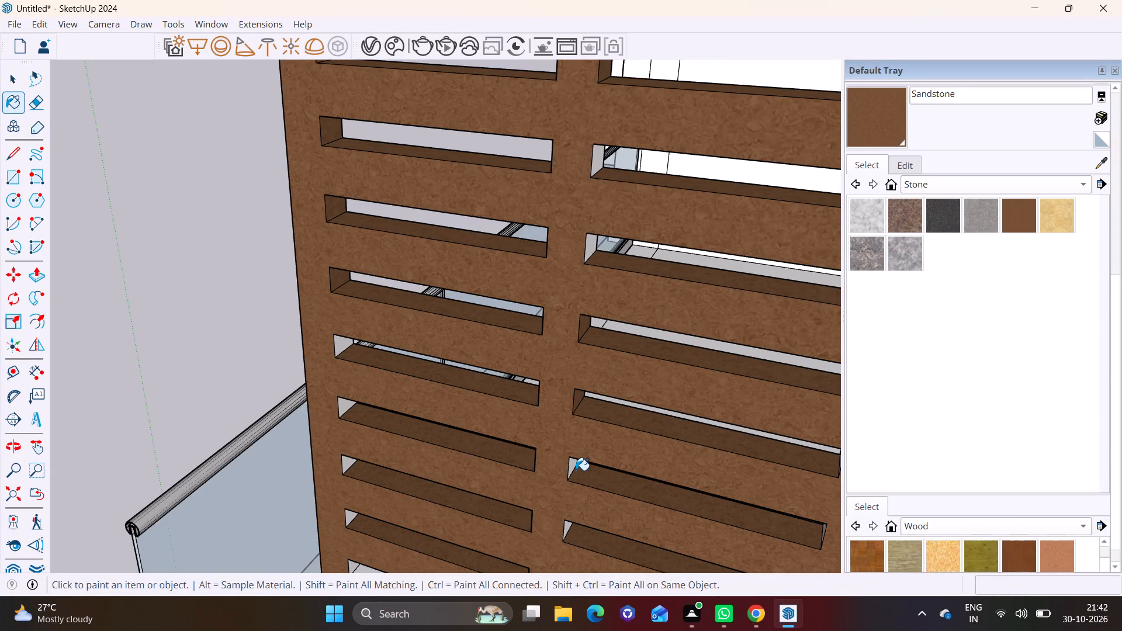
click(574, 469)
click(563, 529)
click(567, 527)
Paint the visible end faces of the eighth to thirteenth first-column slots and the lowest two slots' bottom faces with Sandstone.
click(340, 346)
click(346, 404)
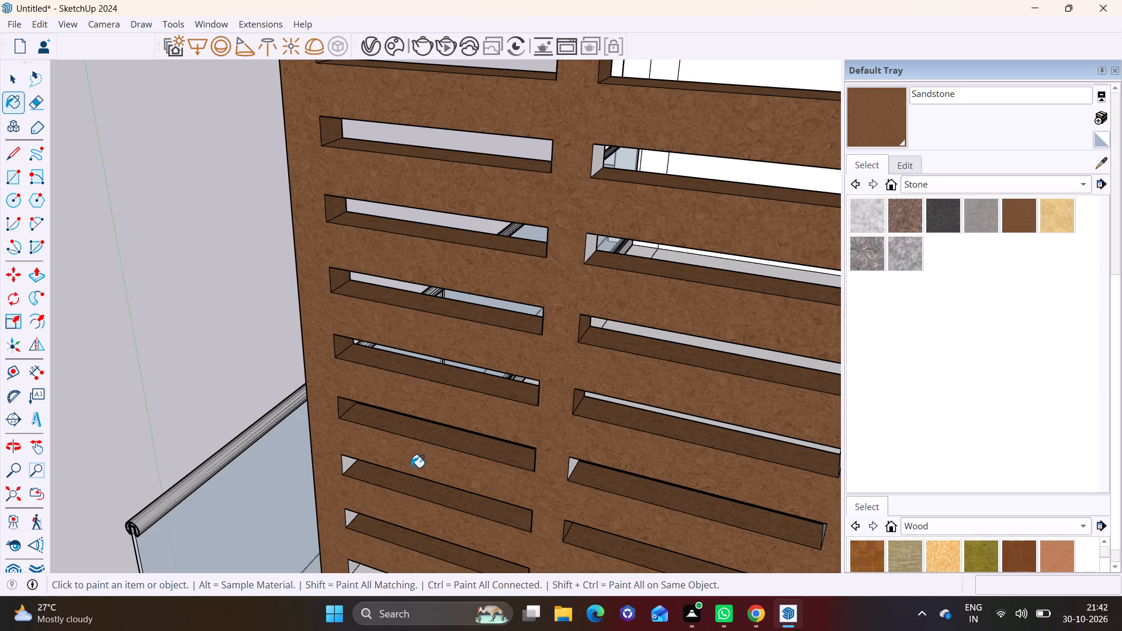
scroll(538, 542, down, 1)
shift+middle_drag(569, 500, 553, 406)
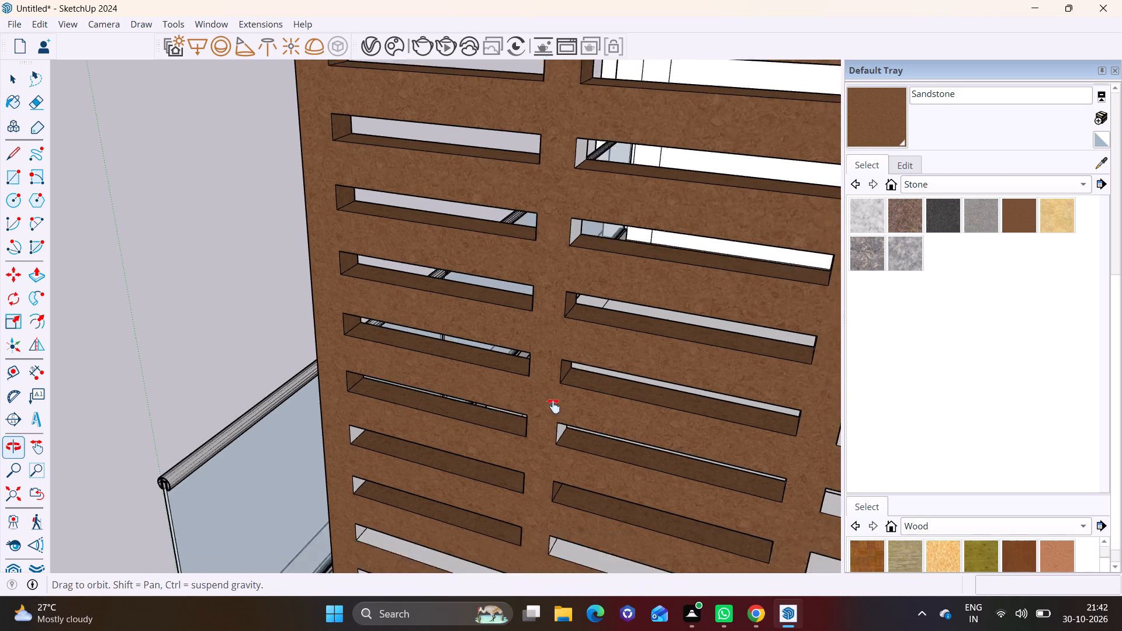
shift+middle_drag(553, 406, 539, 240)
click(341, 298)
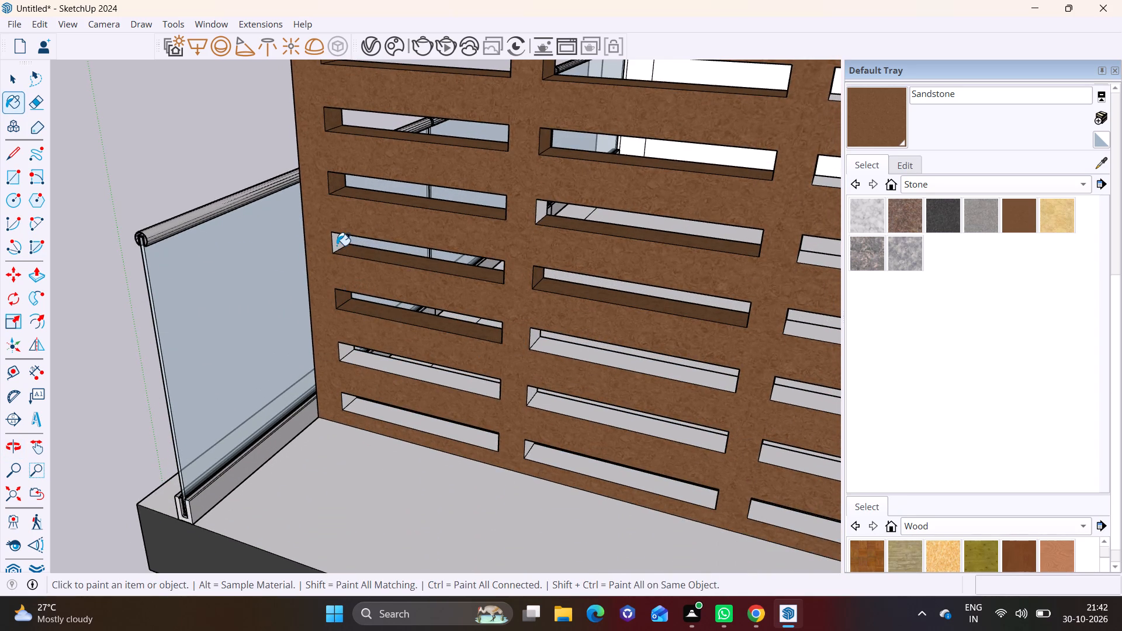
click(337, 245)
click(342, 346)
click(356, 359)
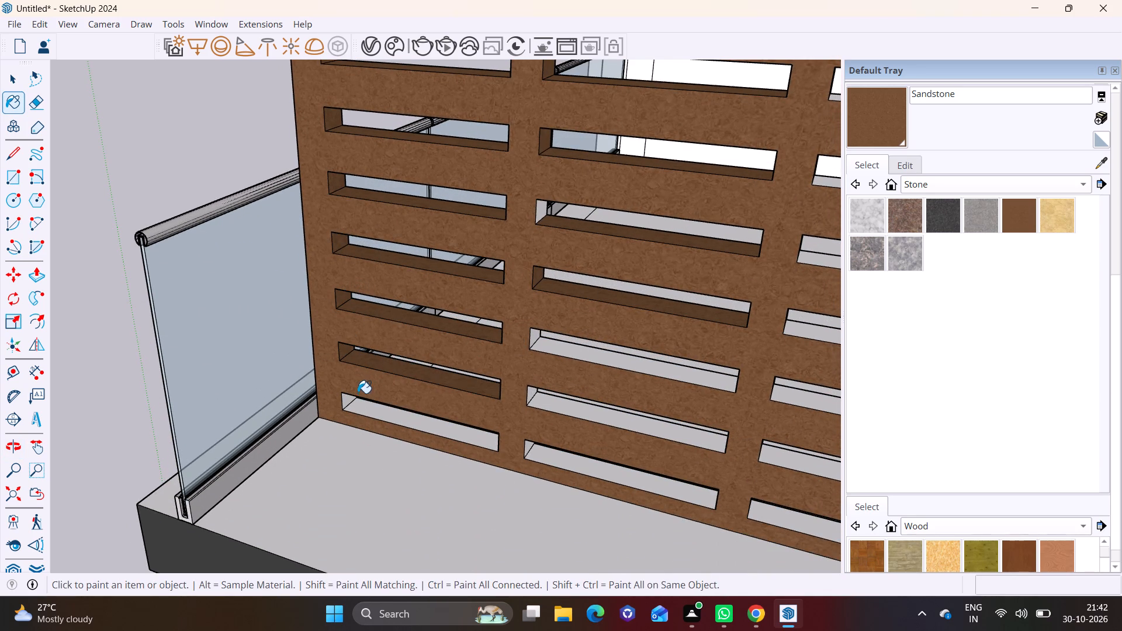
click(346, 397)
click(369, 412)
Paint the lowest three second-column slots' bottom and visible end faces, plus the ninth slot's end face, with Sandstone.
click(560, 464)
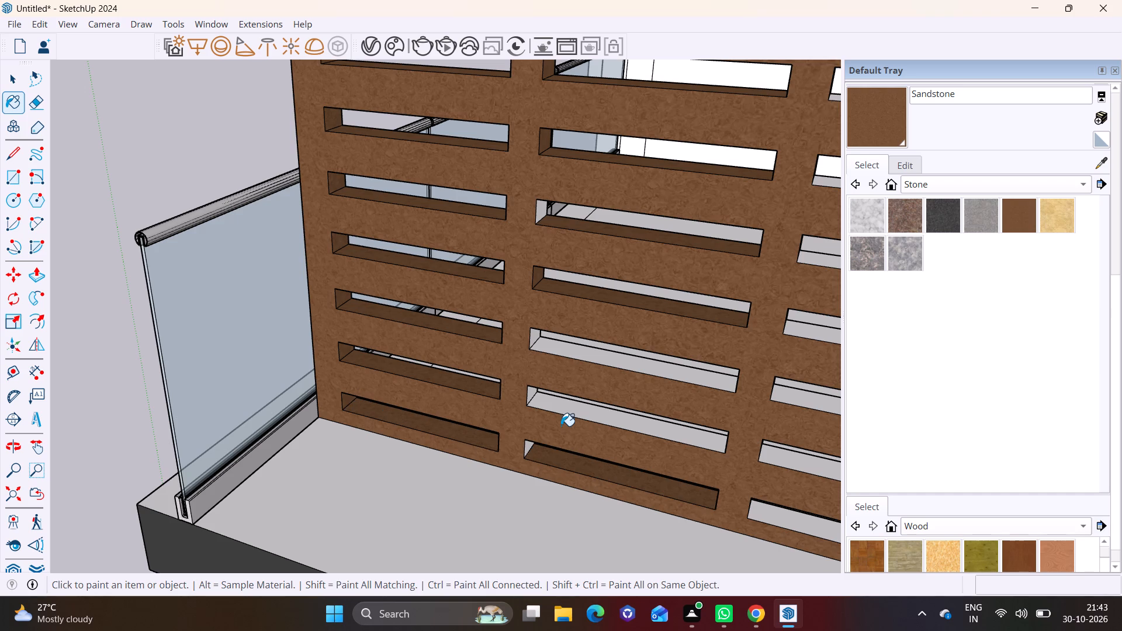
click(563, 415)
click(562, 353)
click(557, 403)
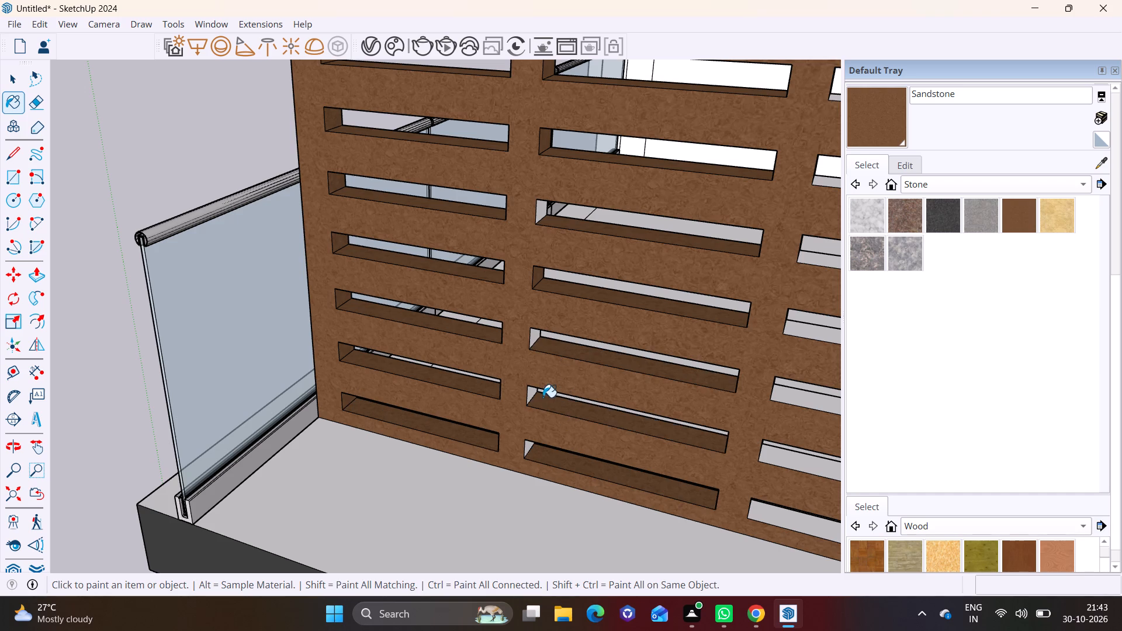
click(530, 393)
click(532, 337)
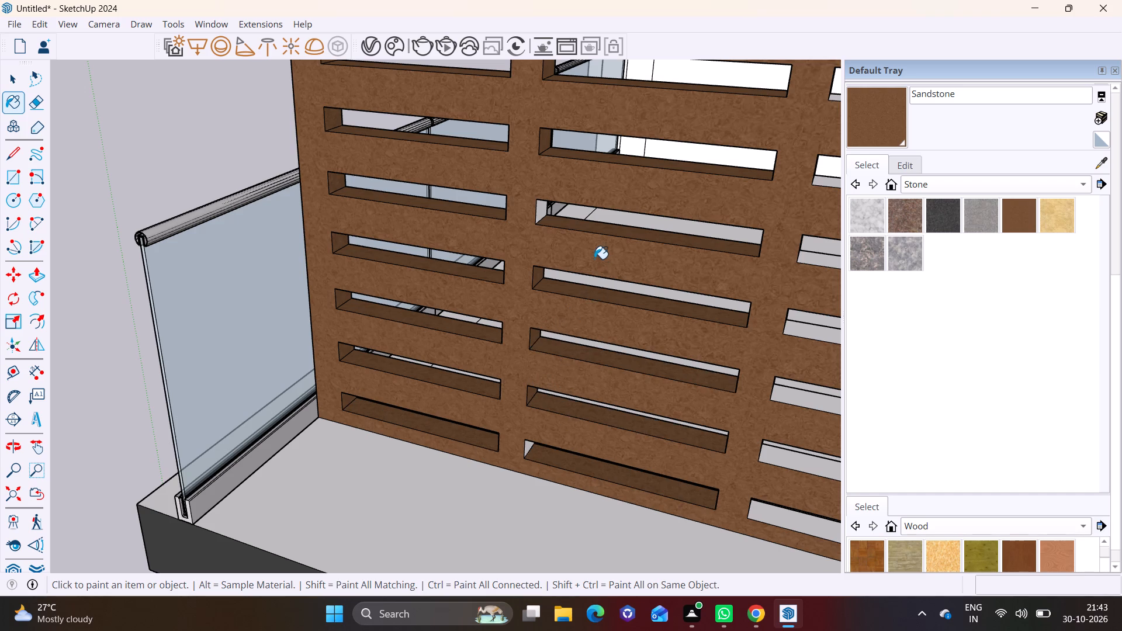
click(531, 444)
scroll(518, 437, down, 4)
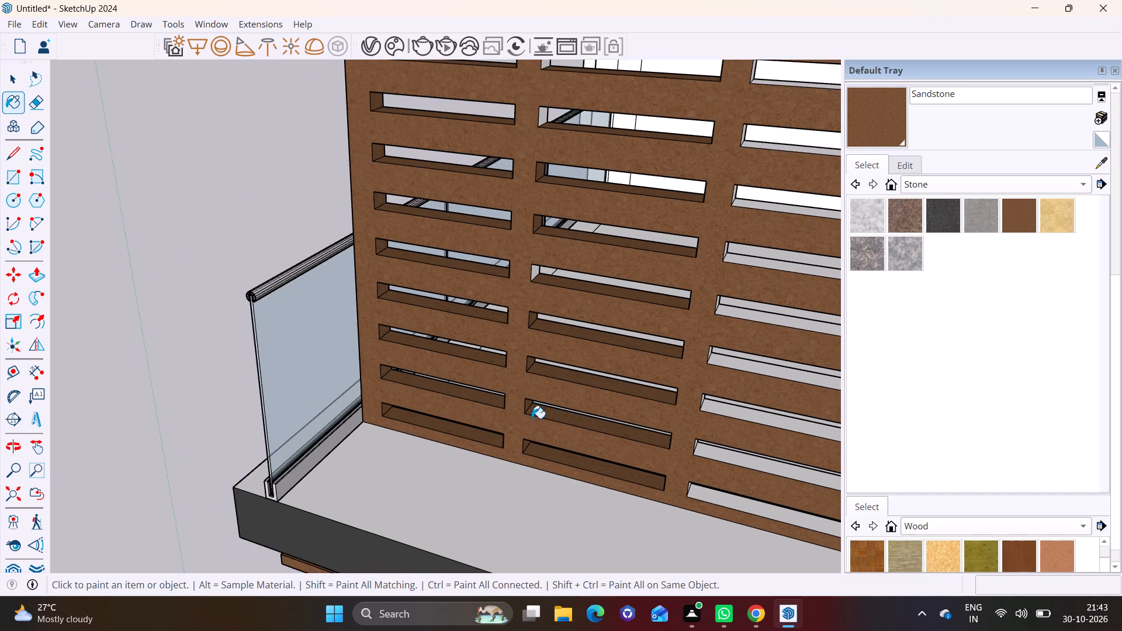
scroll(532, 418, down, 1)
middle_drag(617, 261, 498, 372)
scroll(343, 460, up, 5)
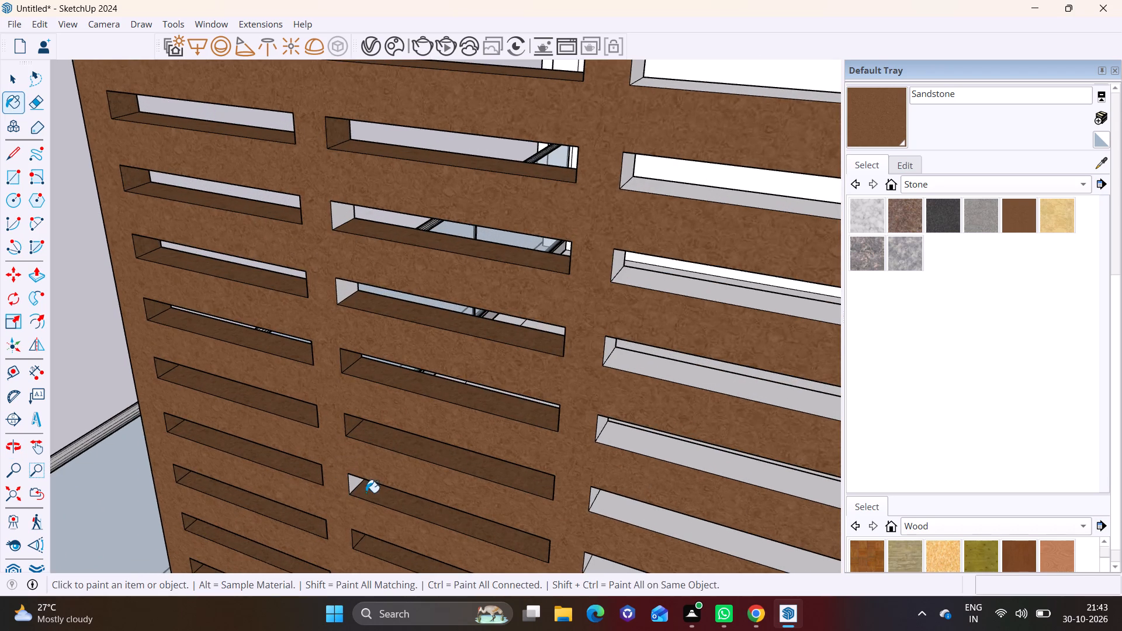
click(356, 481)
Paint the bottom and visible end faces of the fourth to eighth slots in the third column with Sandstone.
click(611, 504)
click(660, 452)
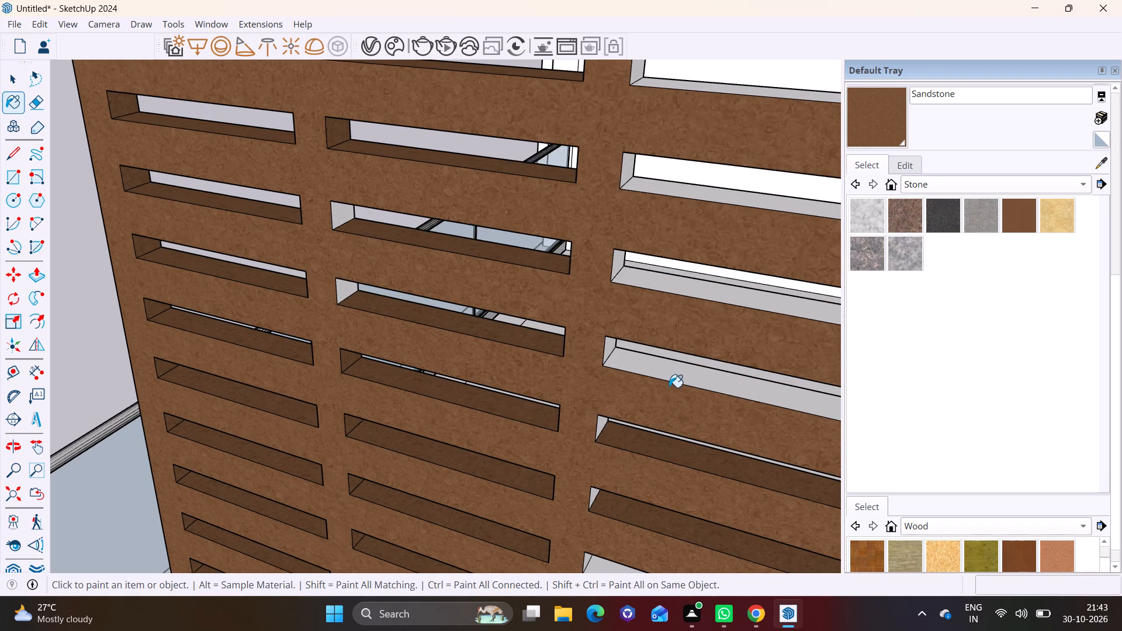
click(693, 376)
click(705, 294)
click(701, 190)
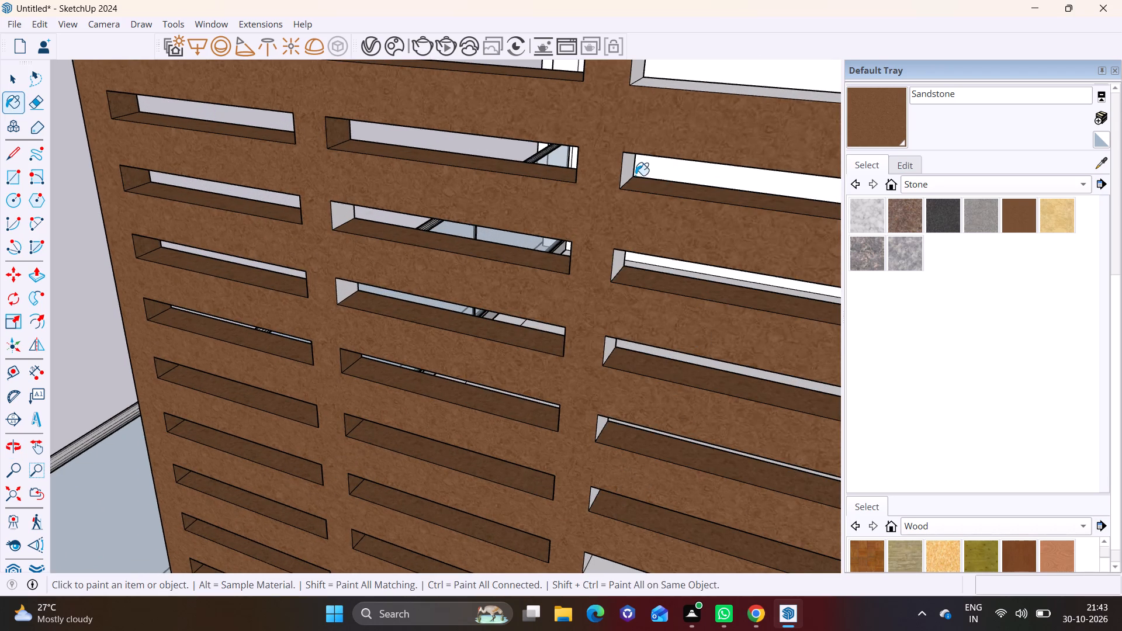
click(633, 171)
click(629, 181)
click(625, 175)
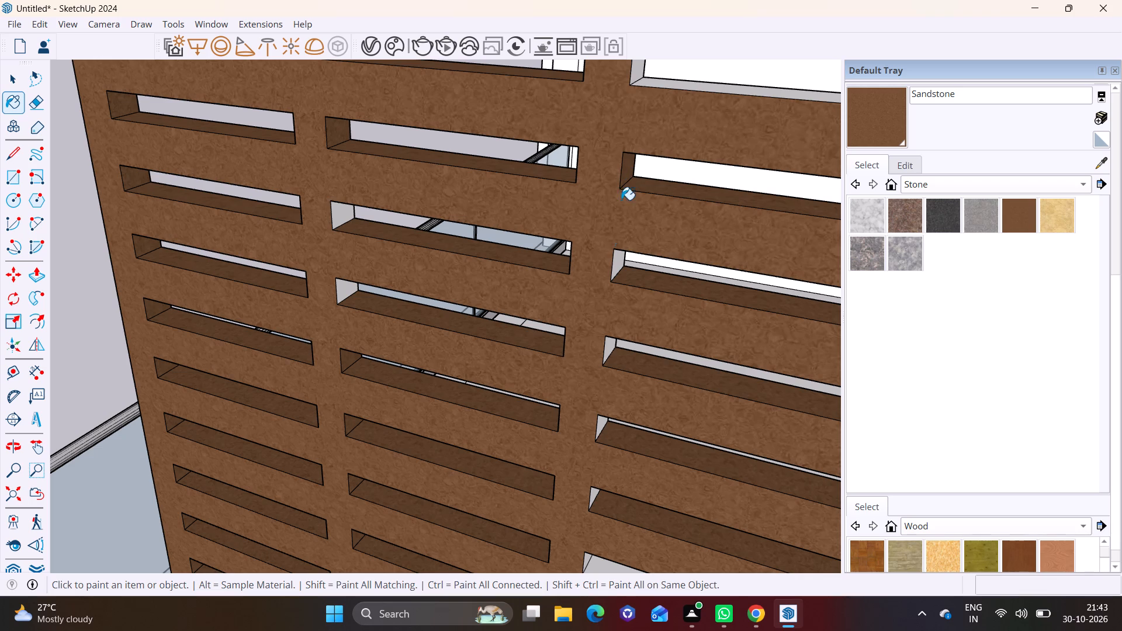
click(614, 262)
click(607, 353)
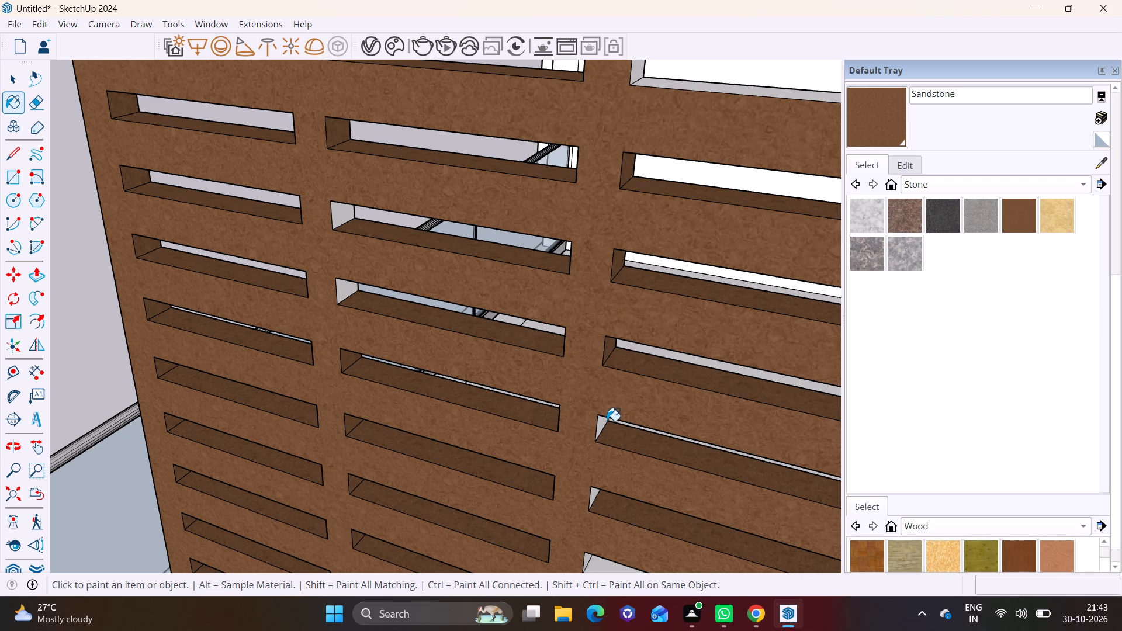
click(604, 425)
click(594, 496)
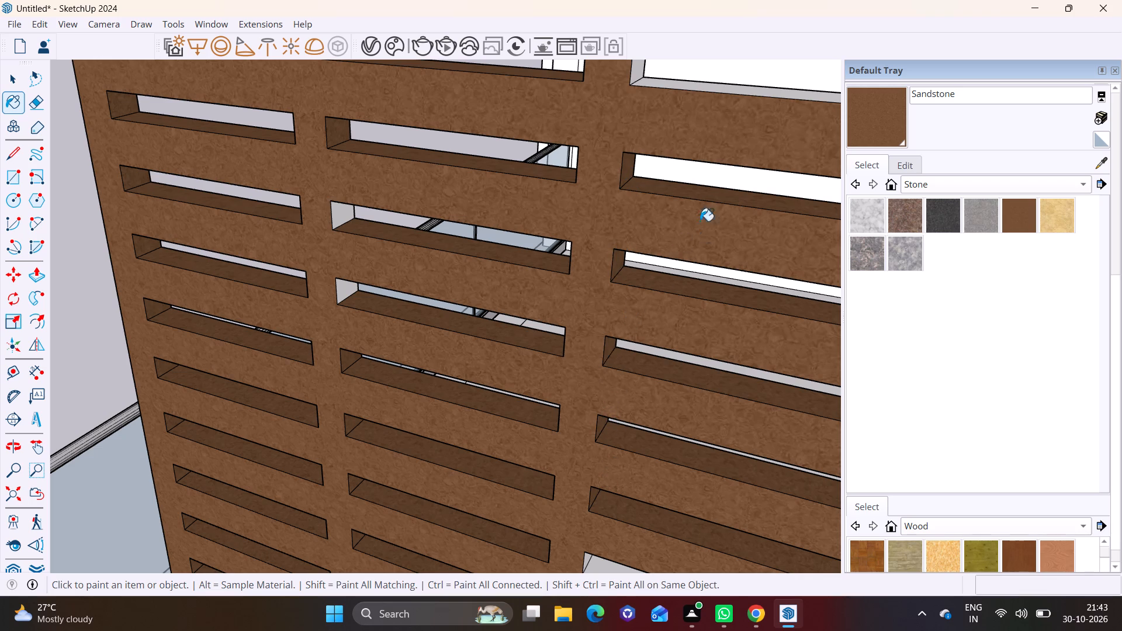
Paint the bottom and visible end faces of the third slot in the third column with Sandstone.
click(701, 93)
click(697, 84)
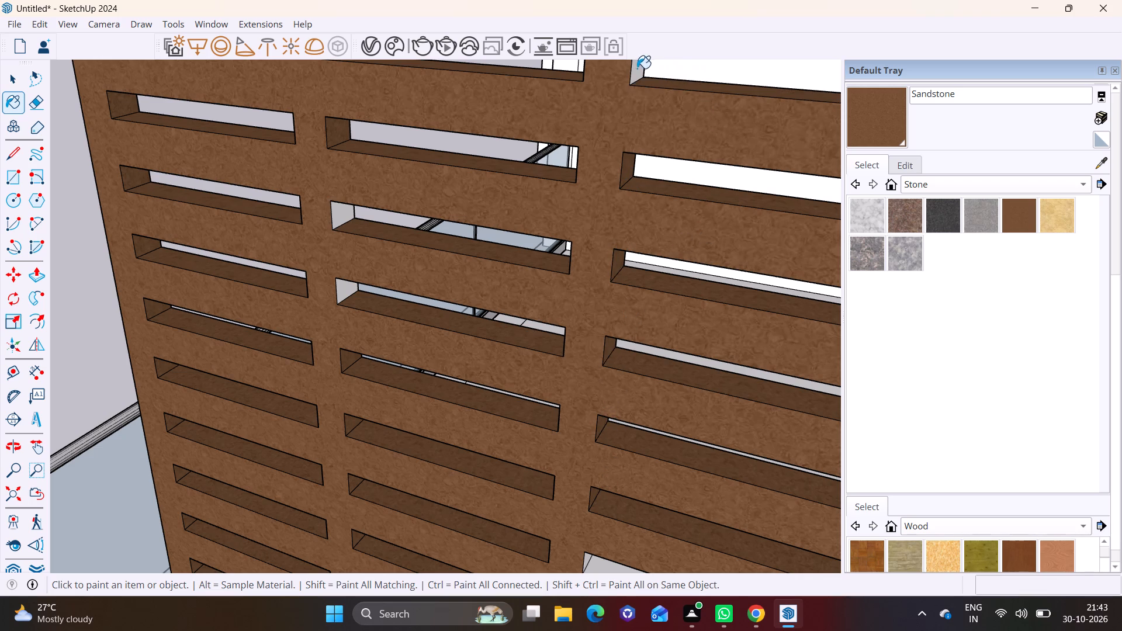
click(636, 68)
Paint the visible end faces of the fifth and sixth slots in the second column with Sandstone.
click(343, 210)
click(348, 291)
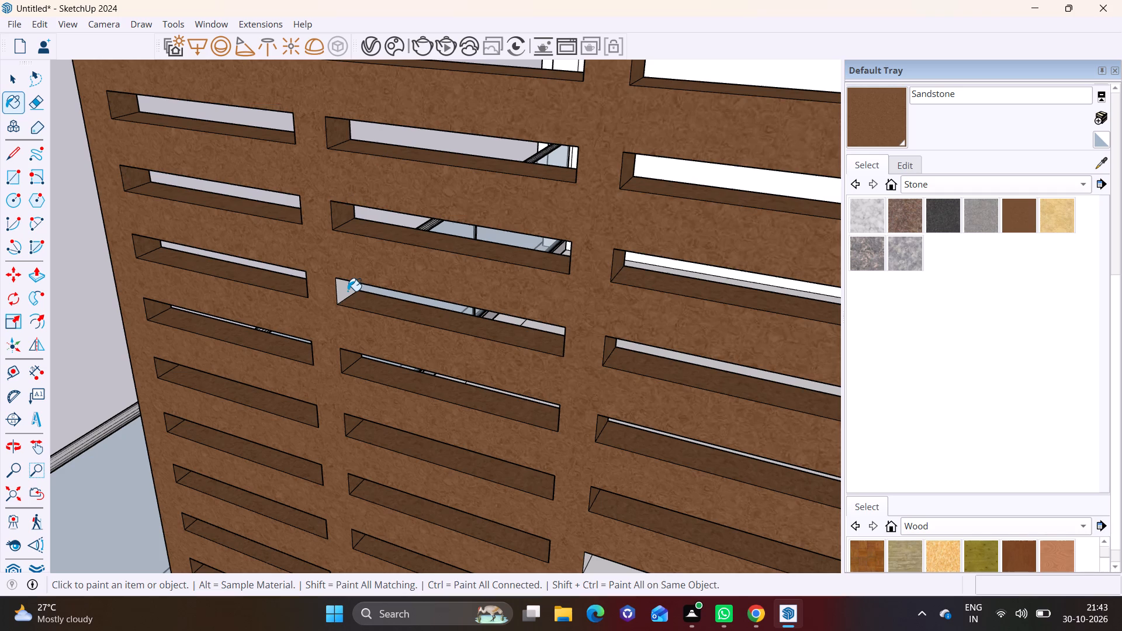
Paint the bottom and visible end faces of the ninth slot in the third column with Sandstone.
scroll(473, 355, down, 2)
middle_drag(484, 368, 512, 173)
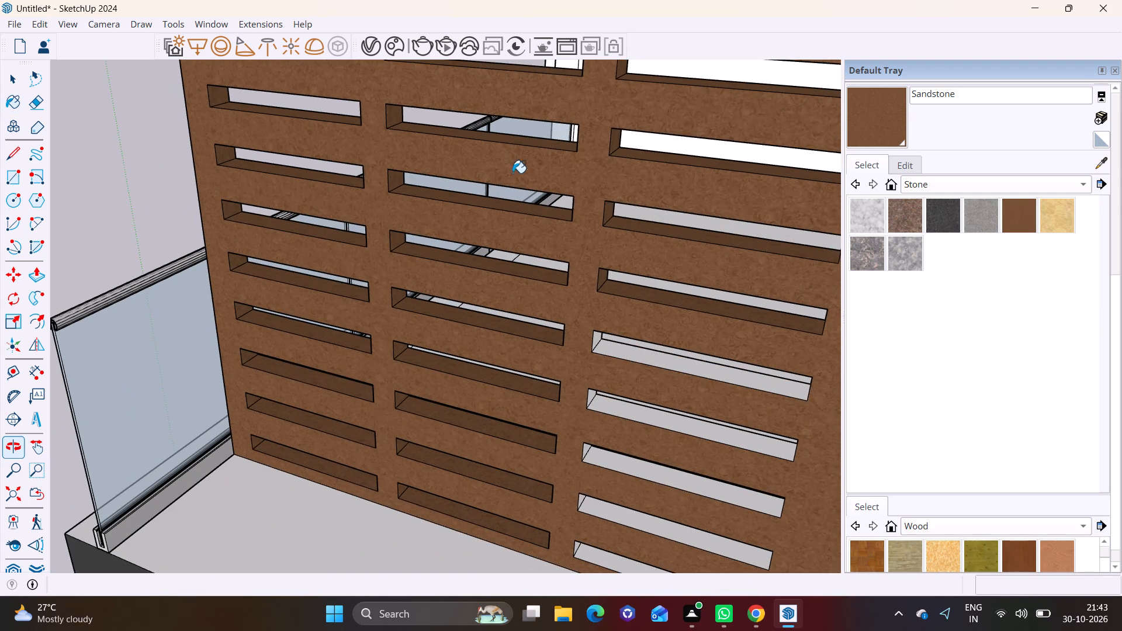
click(662, 358)
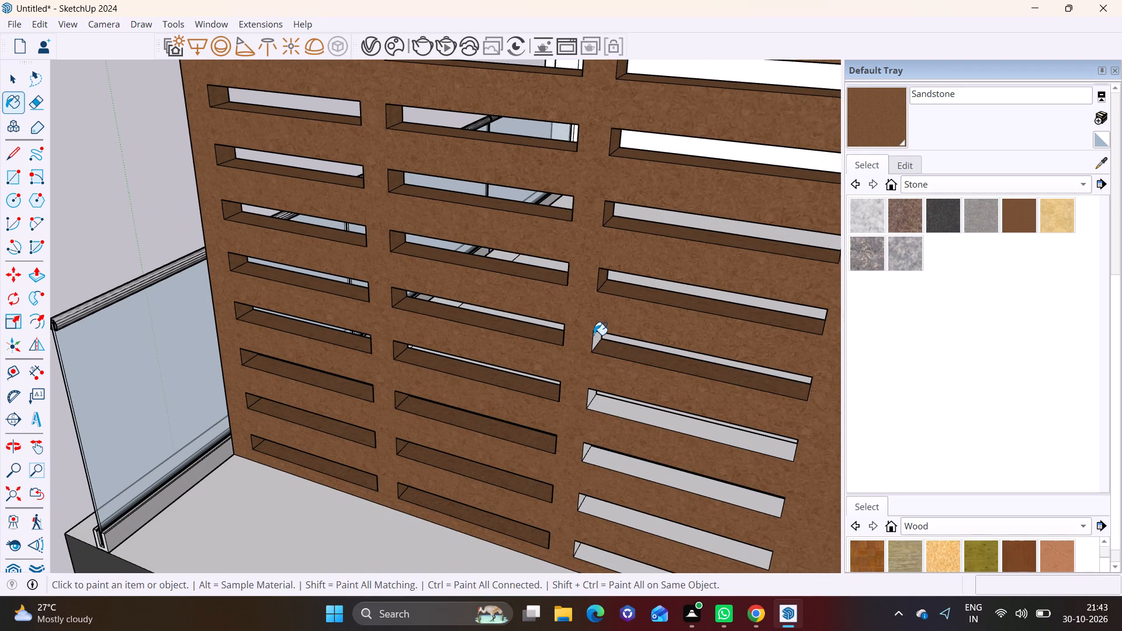
click(597, 338)
Paint the bottom and visible end faces of the lowest four slots in the third column with Sandstone.
scroll(624, 431, up, 5)
shift+middle_drag(622, 425, 532, 289)
click(488, 241)
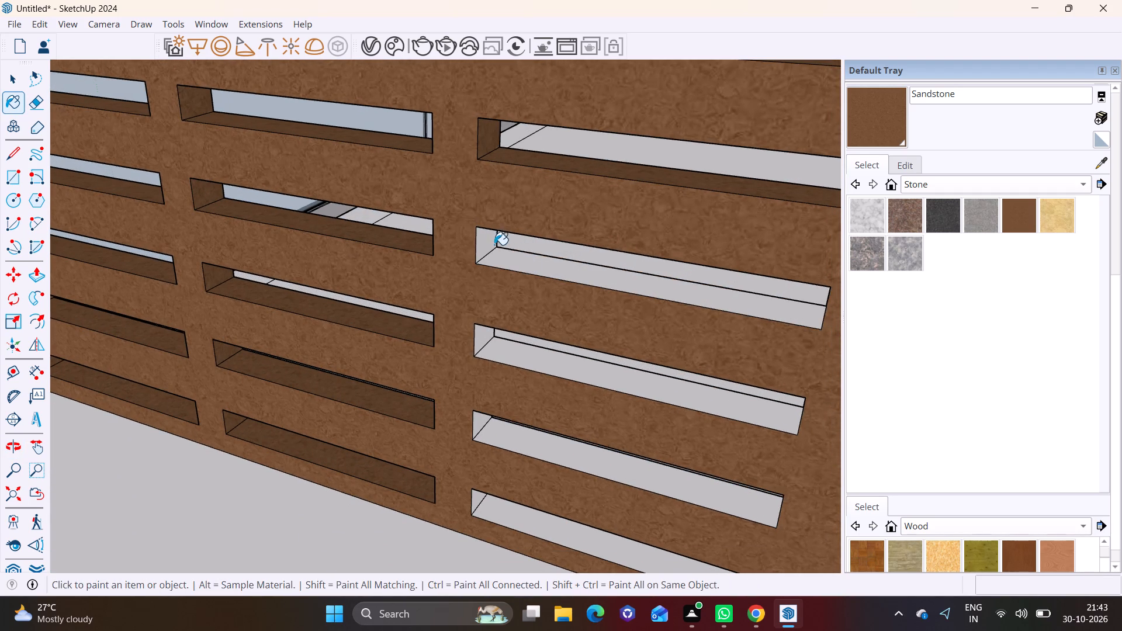
click(522, 267)
click(483, 334)
click(505, 354)
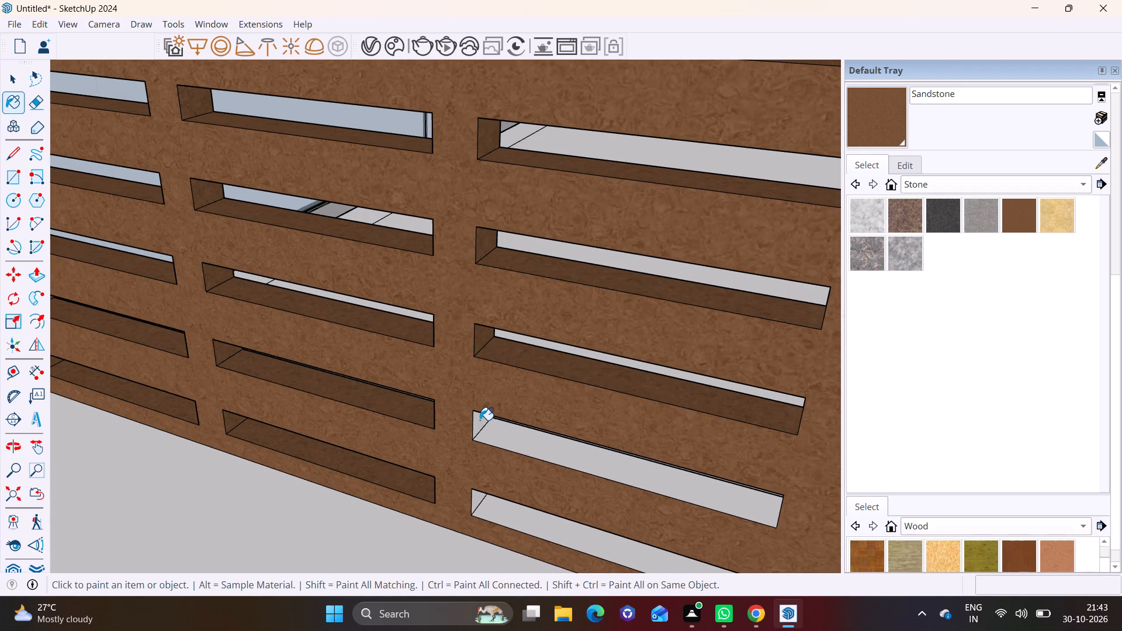
click(480, 420)
click(496, 445)
click(475, 501)
click(494, 518)
Paint the bottom and visible end faces of the top two slots in the third column with Sandstone.
scroll(528, 490, down, 4)
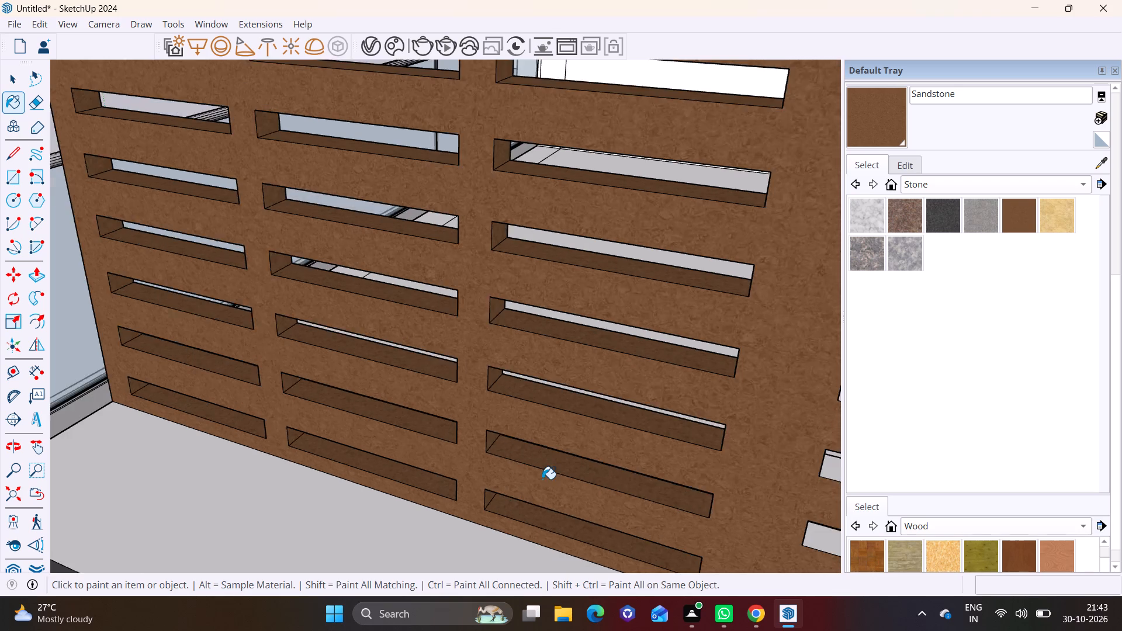
scroll(542, 479, down, 3)
shift+middle_drag(614, 382, 299, 521)
shift+middle_drag(344, 365, 404, 531)
click(307, 259)
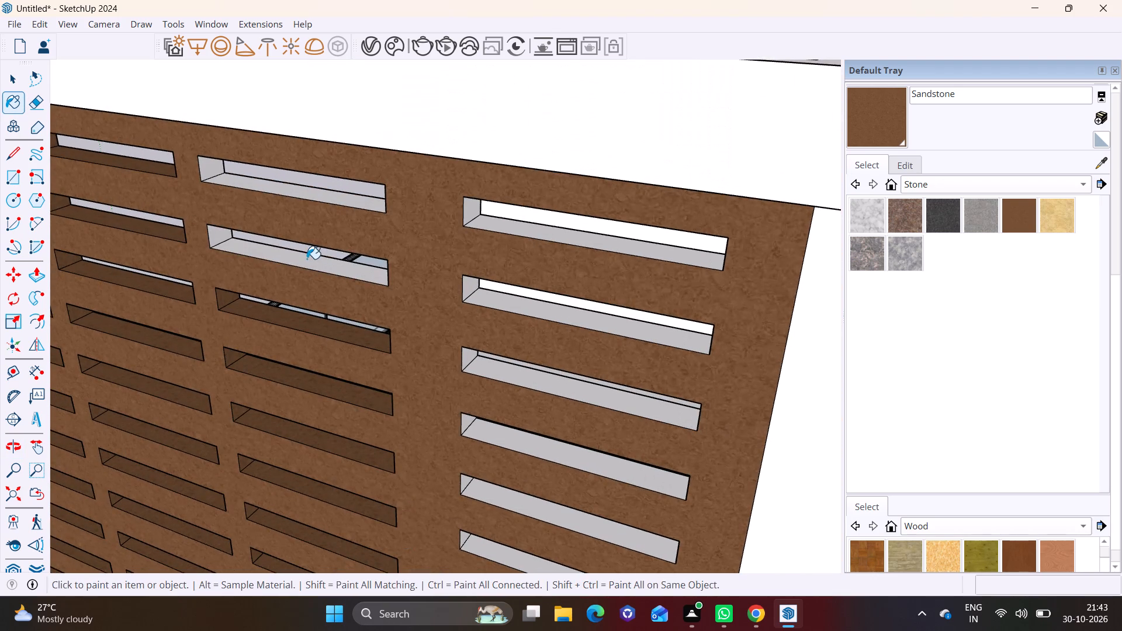
click(290, 194)
scroll(234, 183, up, 4)
click(212, 152)
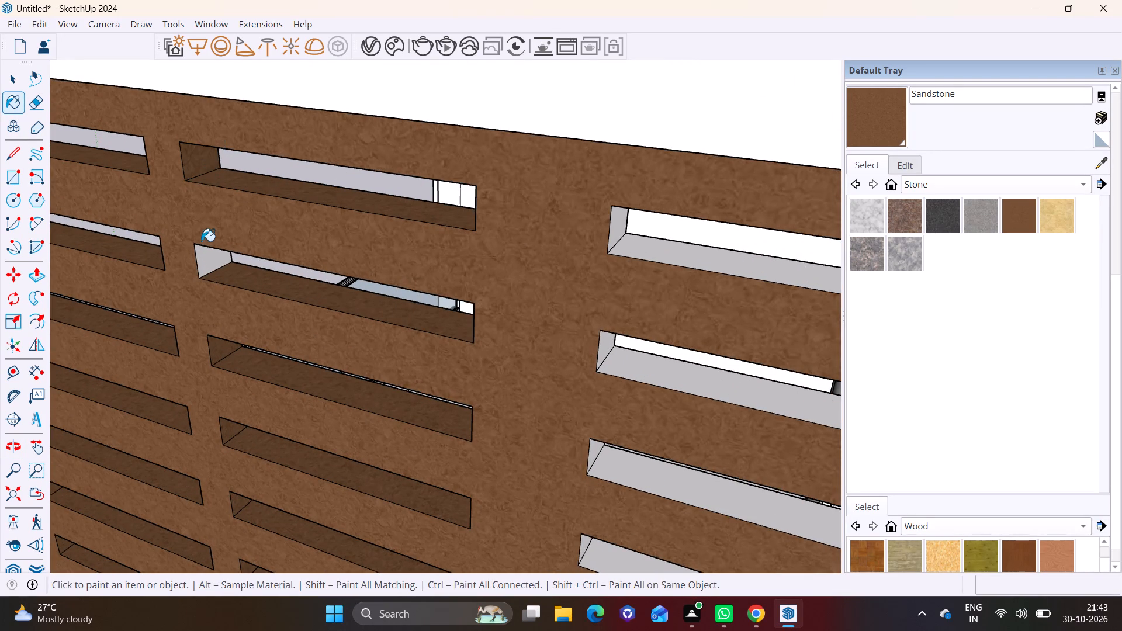
click(203, 258)
Paint the bottom and visible end faces of the top four slots in the fourth column with Sandstone.
shift+middle_drag(748, 345, 640, 306)
middle_drag(623, 299, 538, 303)
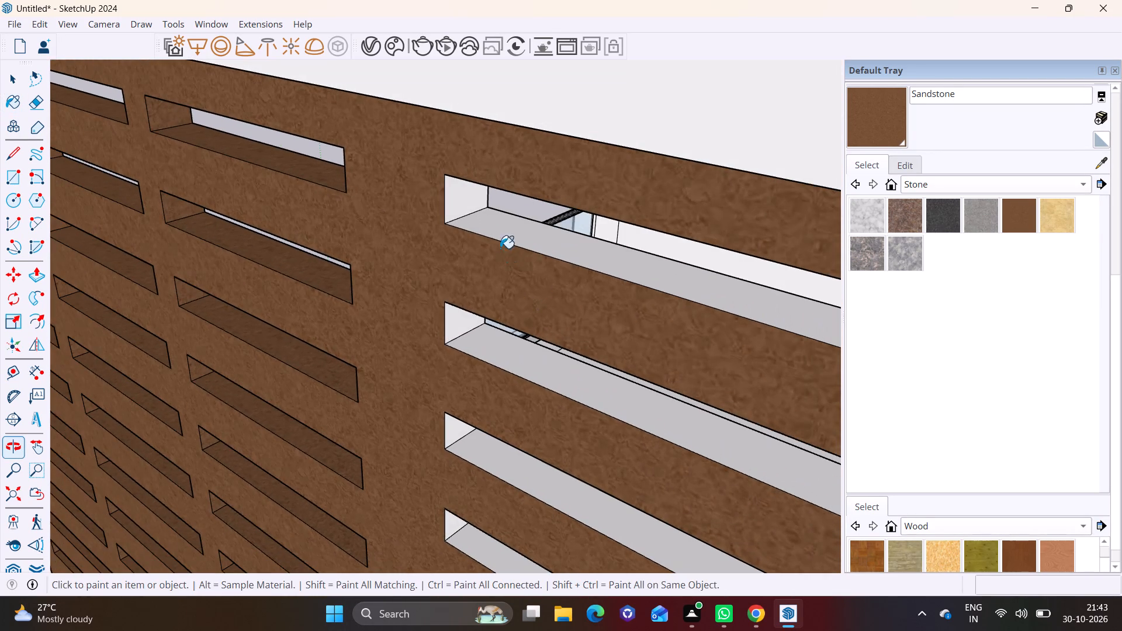
click(467, 193)
click(484, 227)
click(486, 353)
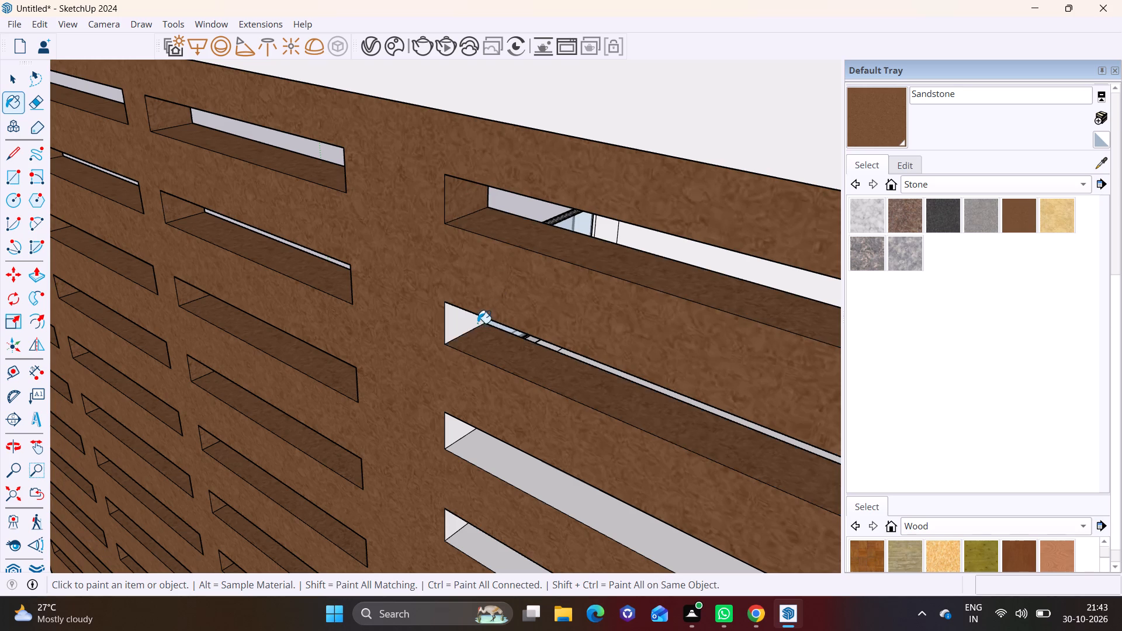
click(473, 322)
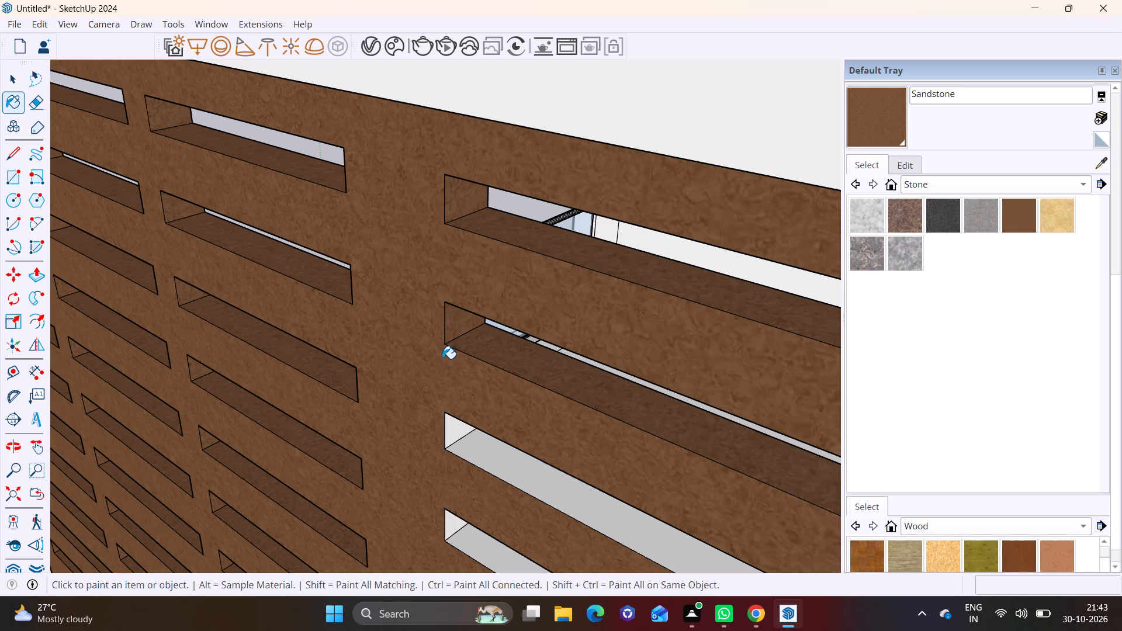
click(451, 433)
click(487, 448)
click(482, 539)
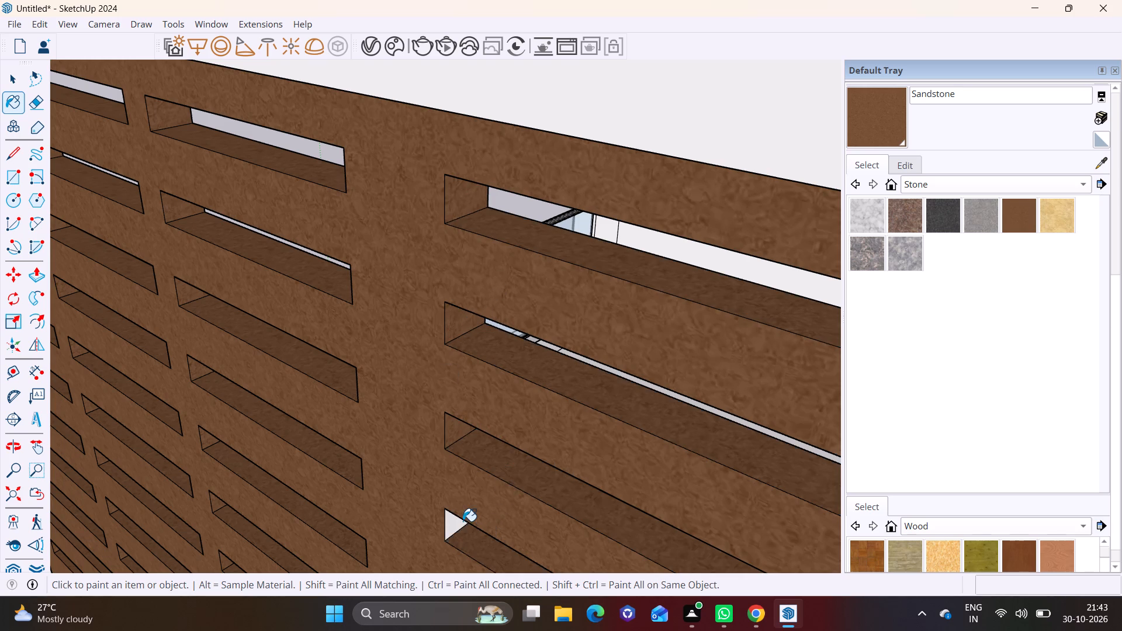
click(450, 521)
Paint the bottom and visible end faces of the fifth, sixth and seventh slots in the fourth column with Sandstone.
scroll(498, 515, down, 2)
middle_drag(570, 556, 562, 218)
scroll(493, 280, up, 3)
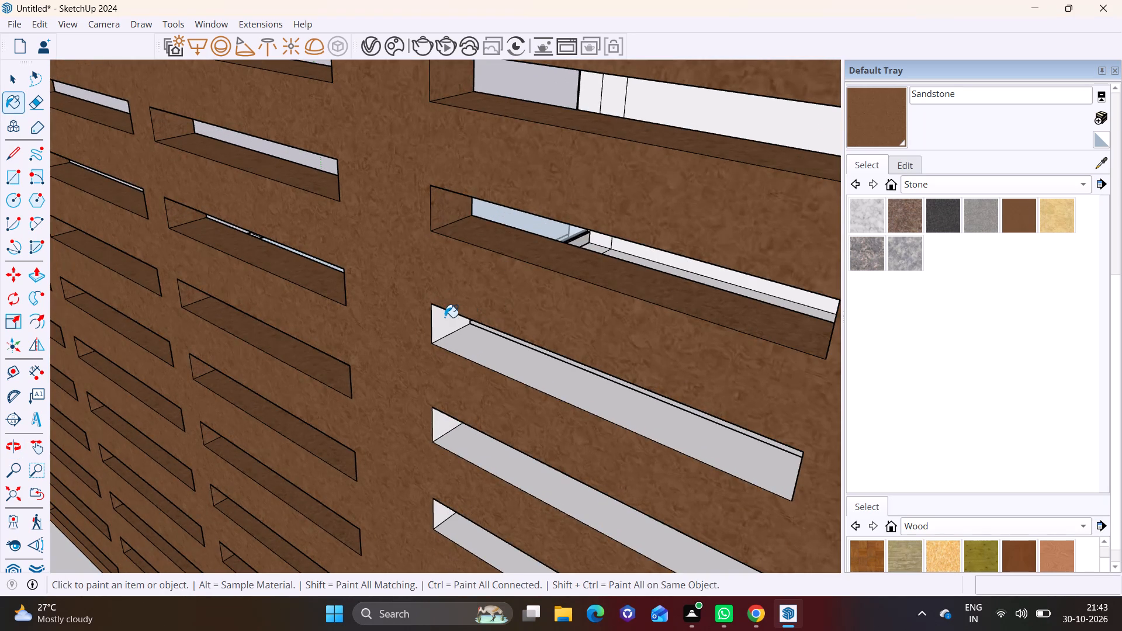
click(447, 320)
click(470, 345)
click(473, 446)
click(445, 425)
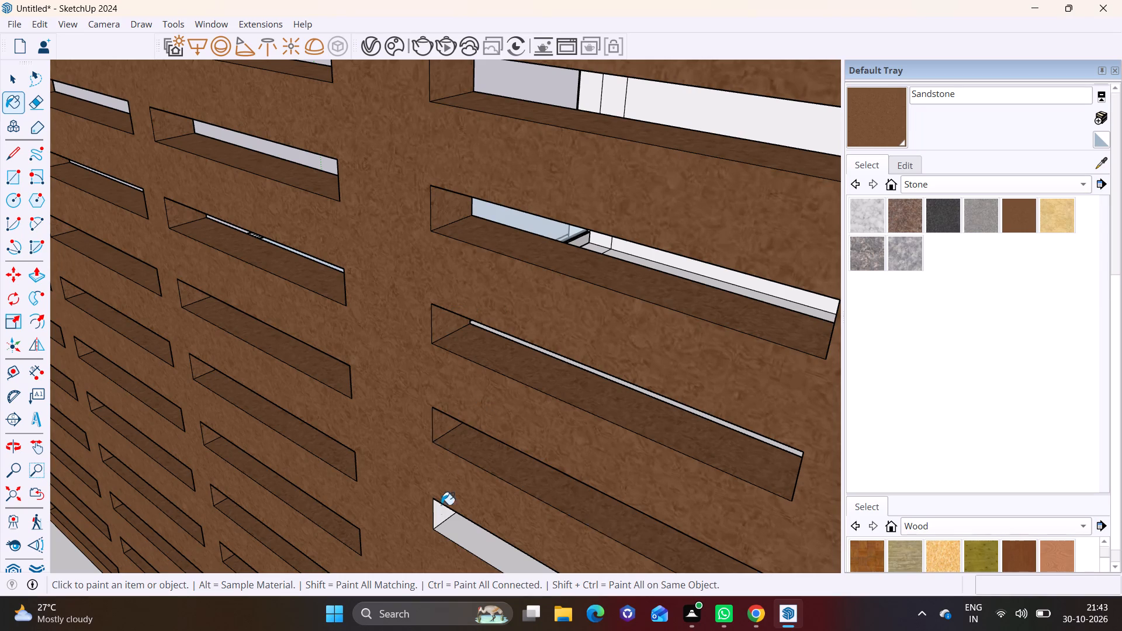
click(440, 514)
click(464, 546)
Paint the bottom and visible end faces of the next two unpainted slots in the fourth column with Sandstone.
shift+middle_drag(528, 519, 555, 297)
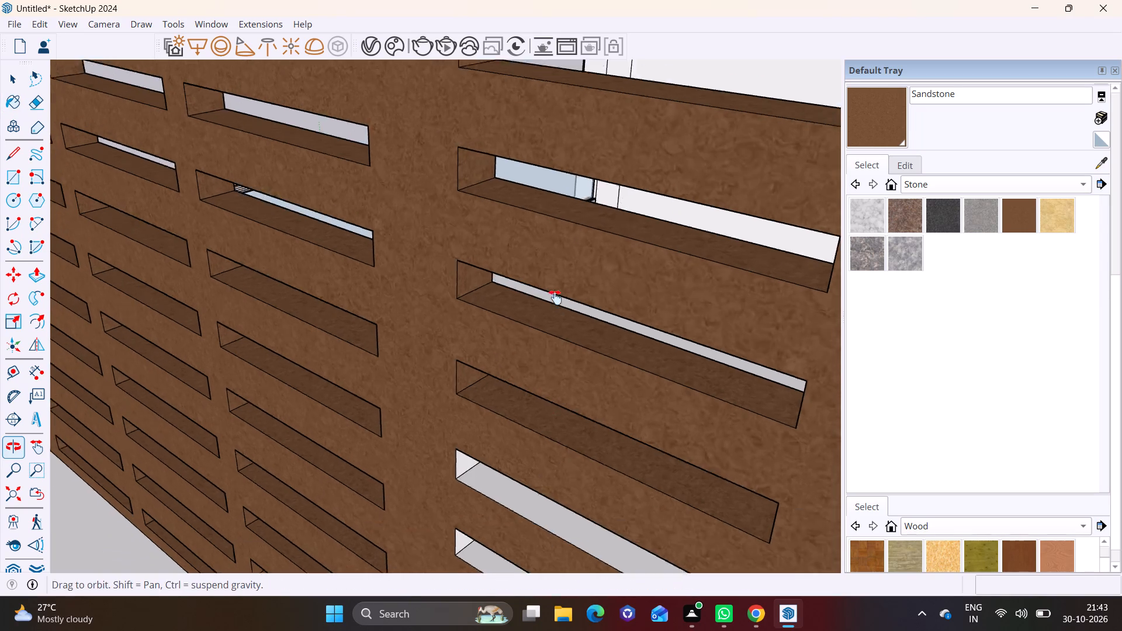
shift+middle_drag(555, 297, 559, 207)
click(465, 335)
click(504, 358)
click(493, 449)
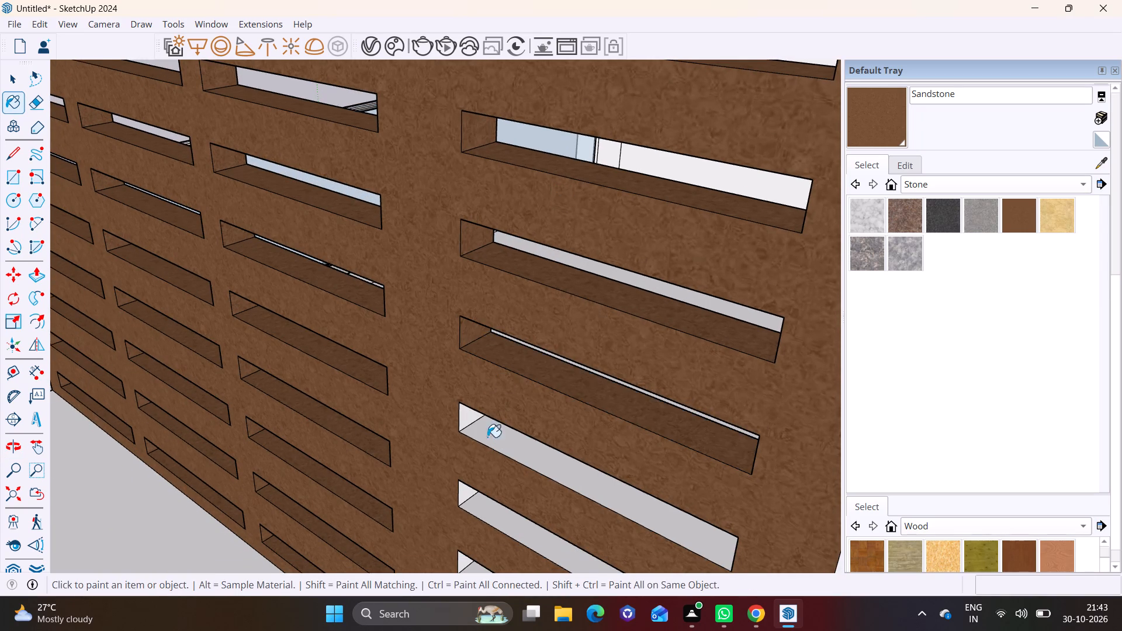
click(467, 413)
click(514, 436)
Paint the bottom and visible end faces of the lowest four slots in the fourth column with Sandstone.
middle_drag(525, 453, 543, 414)
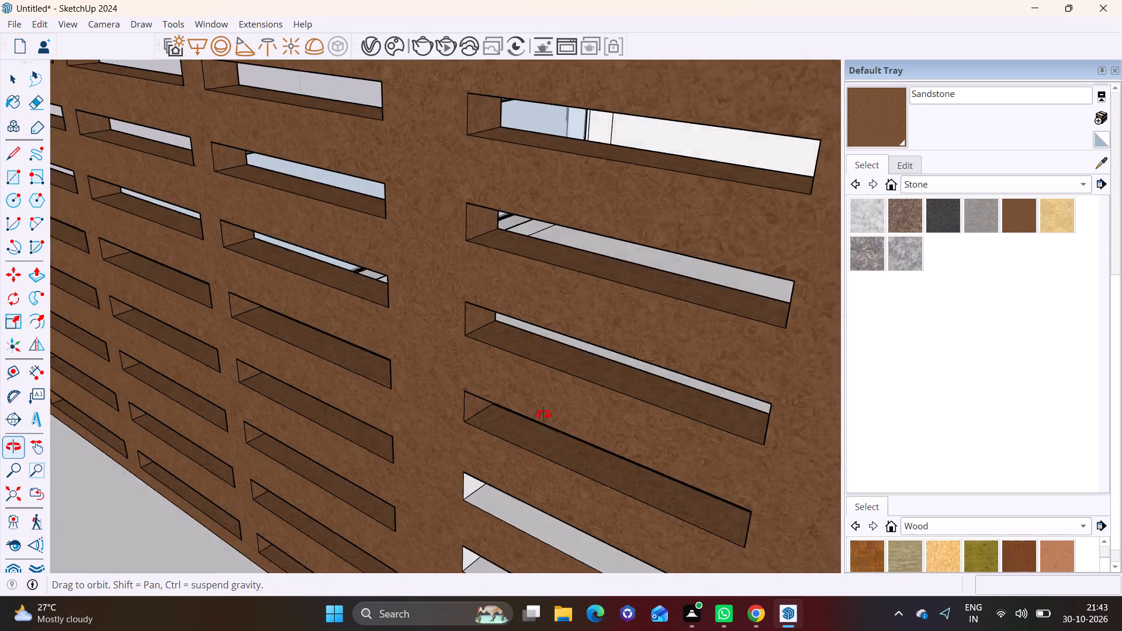
middle_drag(543, 414, 531, 448)
shift+middle_drag(534, 448, 567, 283)
scroll(546, 374, up, 3)
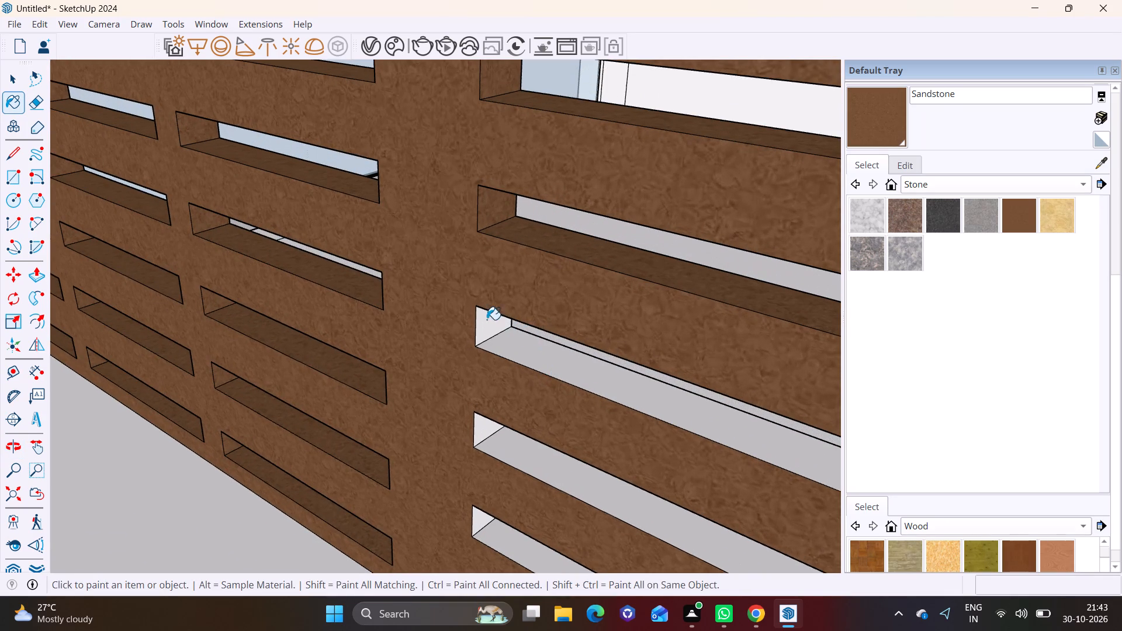
click(487, 320)
click(524, 350)
click(527, 448)
click(484, 425)
shift+middle_drag(504, 428, 524, 254)
click(540, 384)
click(504, 342)
click(497, 437)
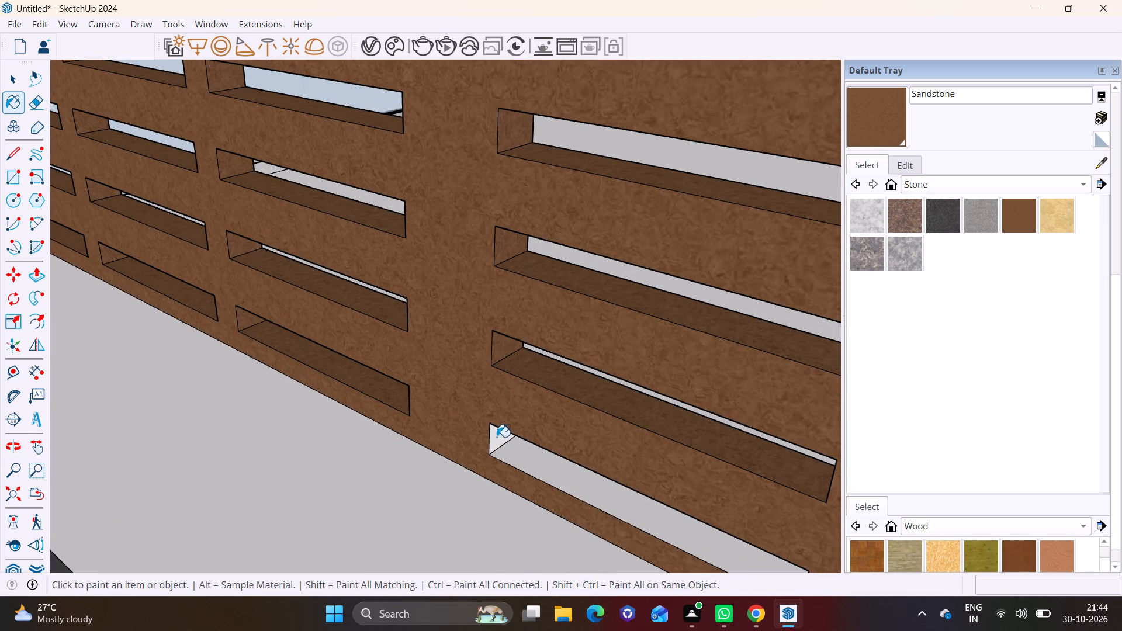
click(521, 461)
Paint the top faces of the third slots in the first three columns, plus the first column's opposite end face, with Sandstone.
scroll(523, 431, down, 11)
middle_drag(536, 382, 805, 370)
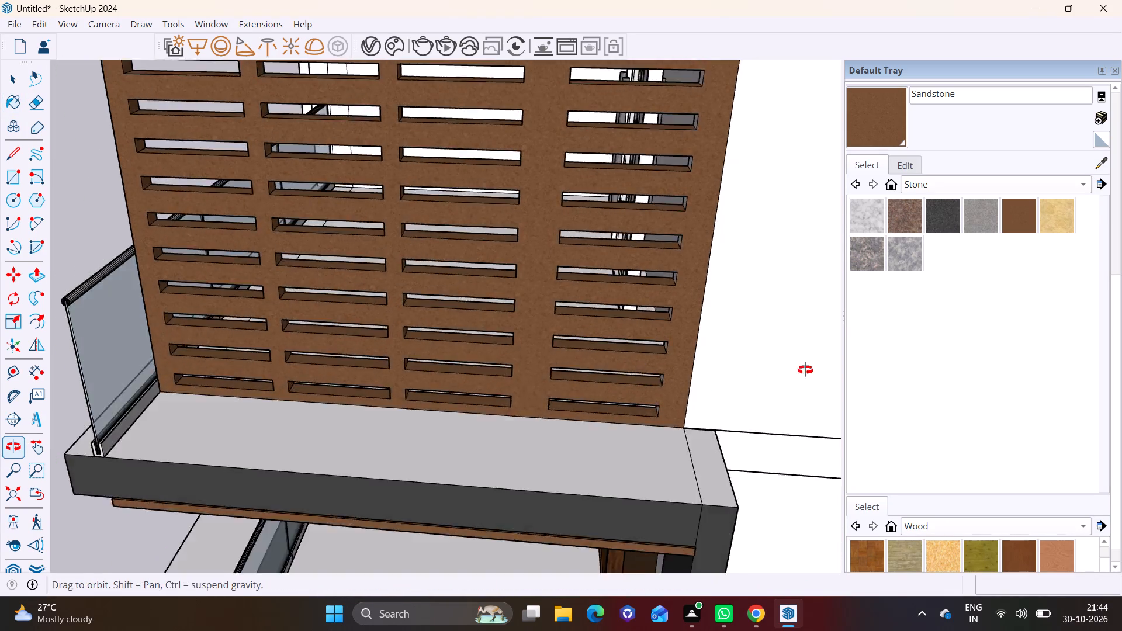
middle_drag(805, 370, 875, 354)
shift+middle_drag(569, 271, 545, 349)
middle_drag(551, 347, 674, 321)
scroll(221, 203, up, 4)
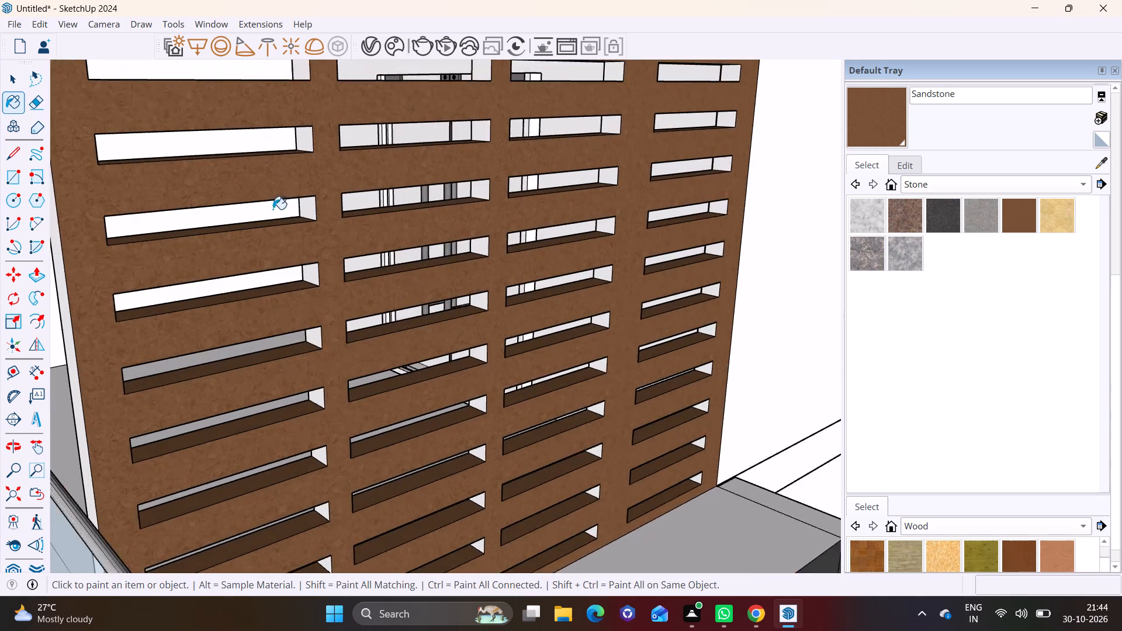
scroll(273, 209, up, 1)
shift+middle_drag(313, 268, 338, 439)
middle_drag(324, 292, 366, 234)
click(390, 102)
click(392, 85)
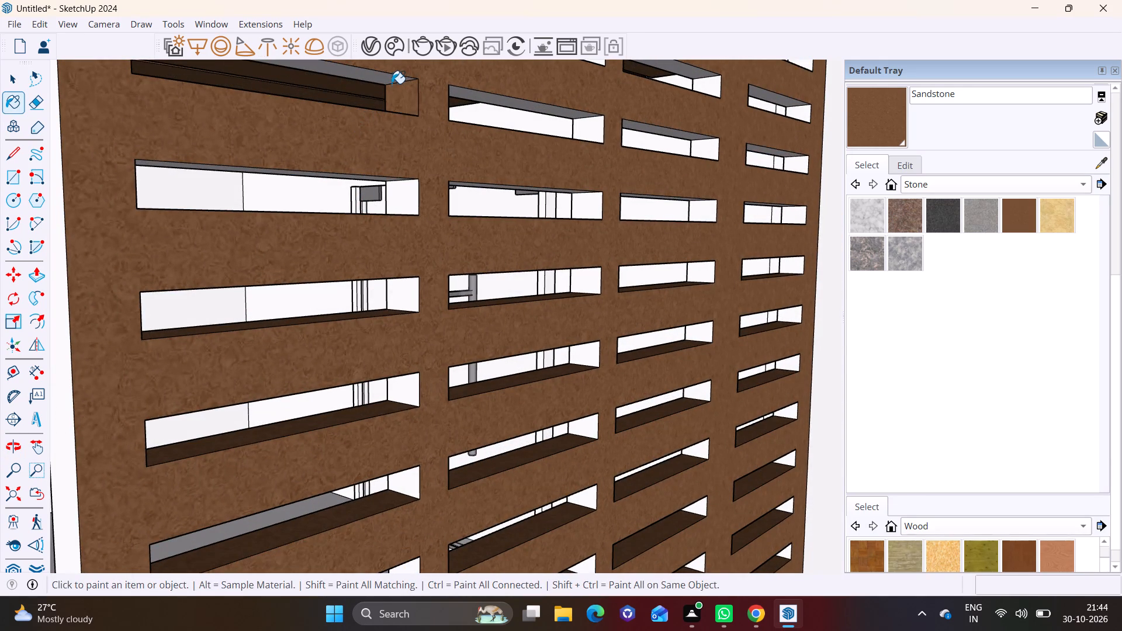
click(392, 79)
click(484, 95)
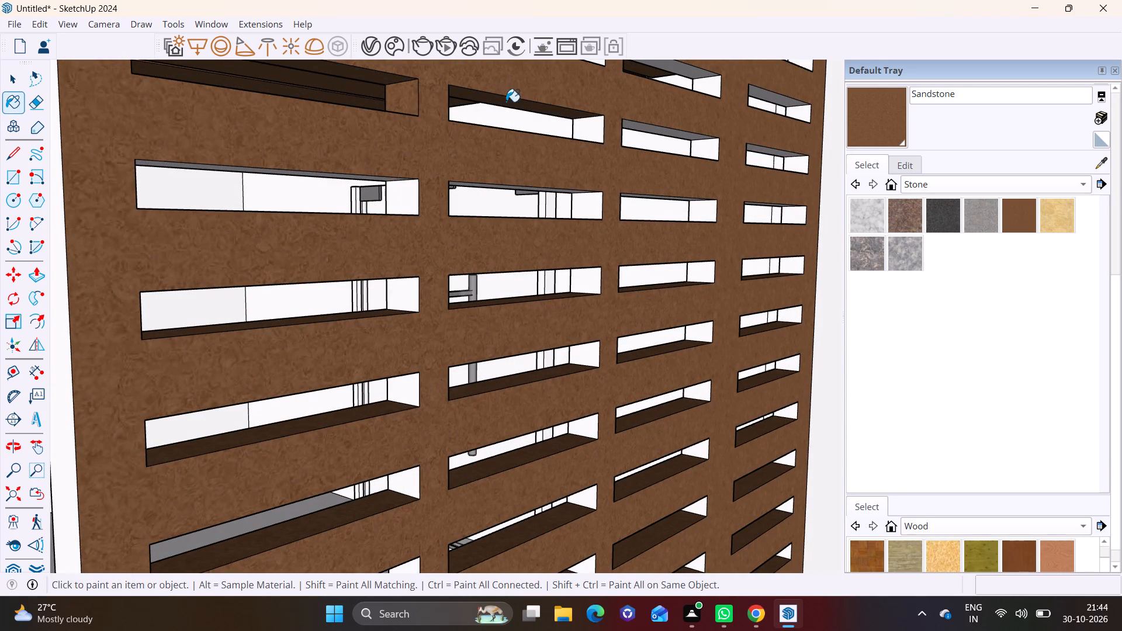
click(628, 124)
Paint the top and opposite end faces of the second slots in the third and fourth columns with Sandstone.
click(702, 77)
click(707, 91)
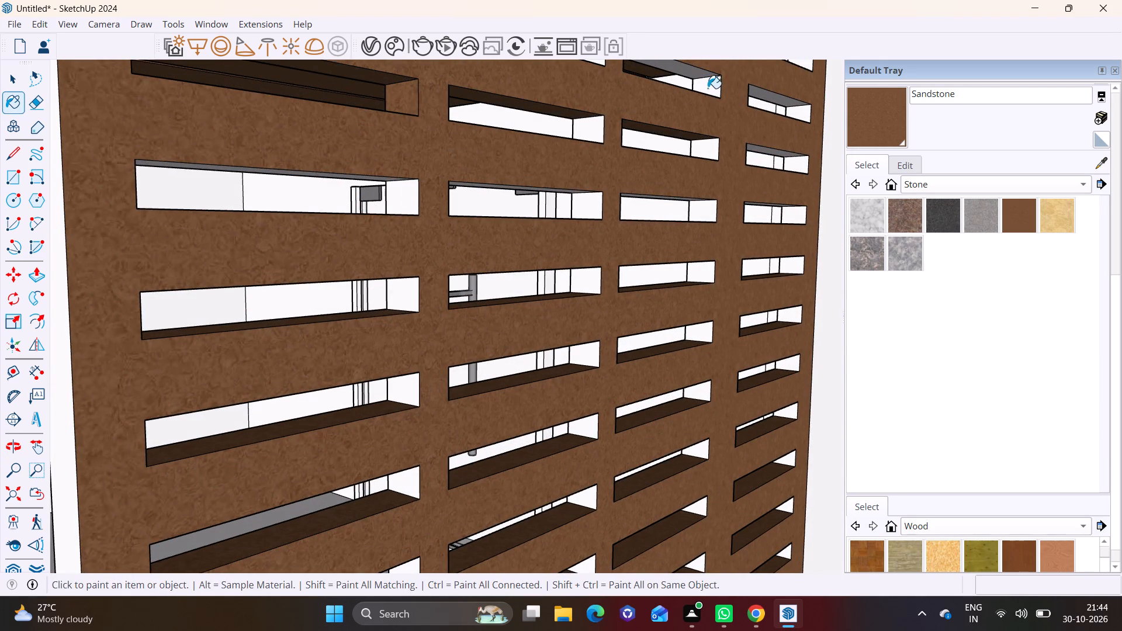
click(698, 77)
click(770, 93)
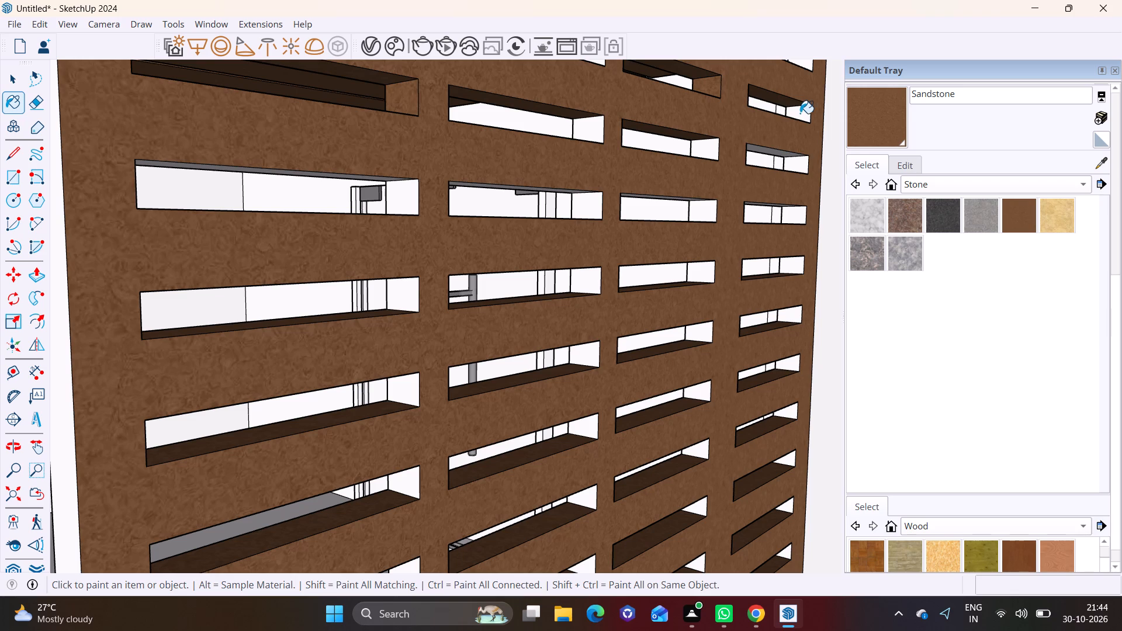
click(800, 113)
Paint the top and opposite end faces of the uppermost slots in the first three columns with Sandstone.
middle_drag(316, 214, 319, 371)
shift+middle_drag(357, 206, 392, 379)
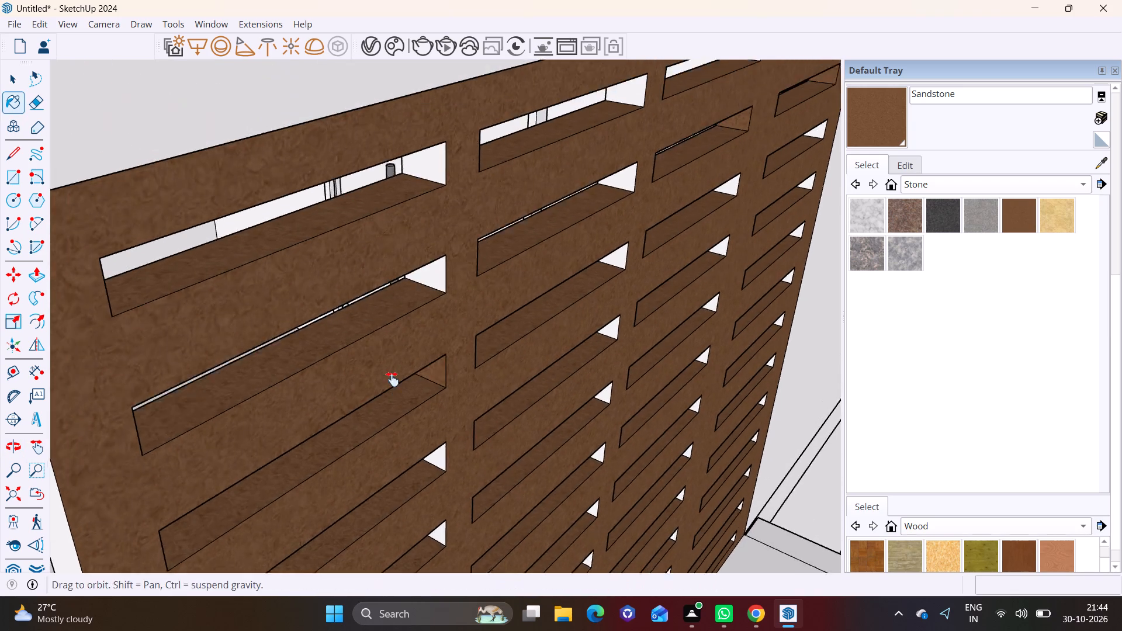
shift+middle_drag(392, 379, 403, 407)
scroll(415, 372, down, 4)
middle_drag(417, 336, 373, 185)
scroll(366, 153, up, 6)
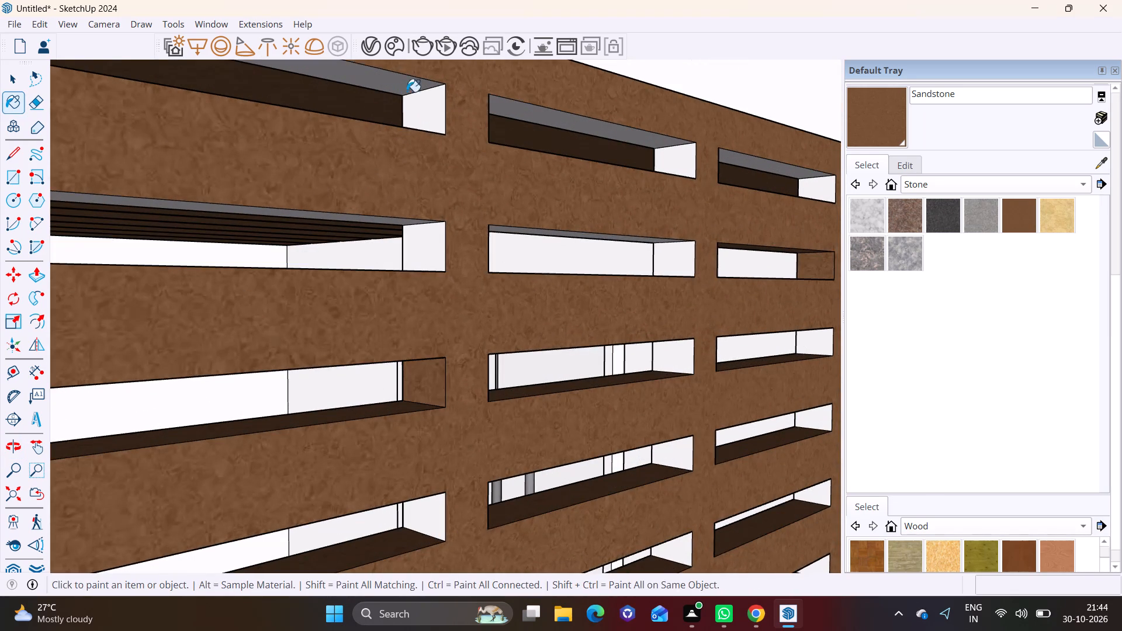
click(419, 86)
click(436, 114)
click(508, 115)
click(664, 162)
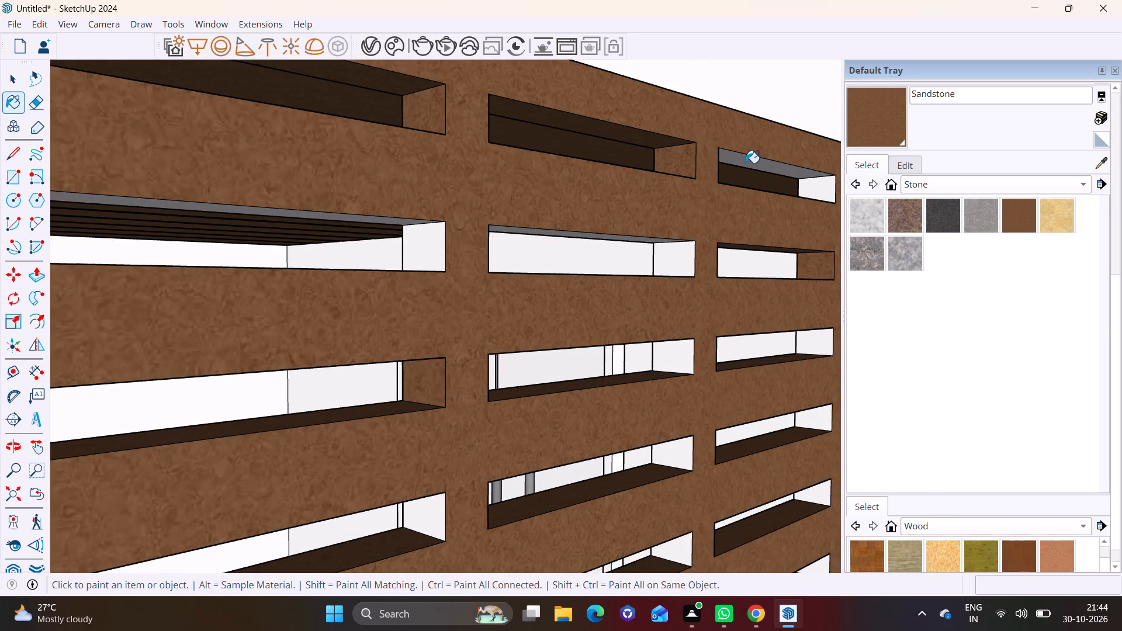
click(746, 163)
click(811, 191)
Paint the second slots' top and end faces in columns one and two, and the third slots' end faces in columns two and three, with Sandstone.
middle_drag(604, 245, 610, 214)
click(428, 155)
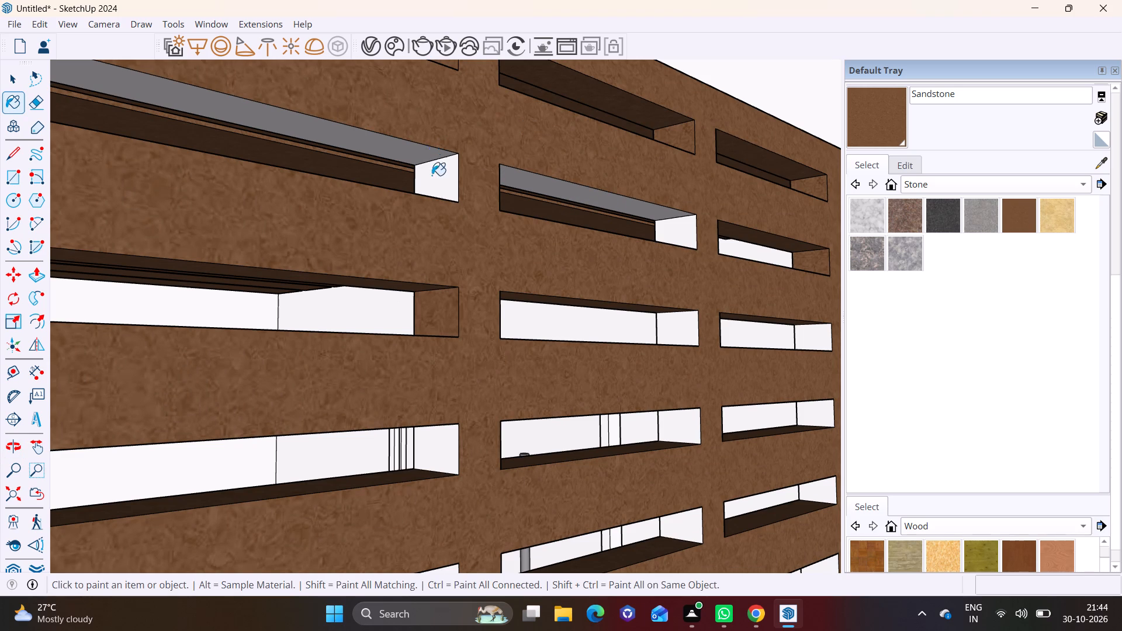
click(434, 182)
click(584, 189)
click(695, 236)
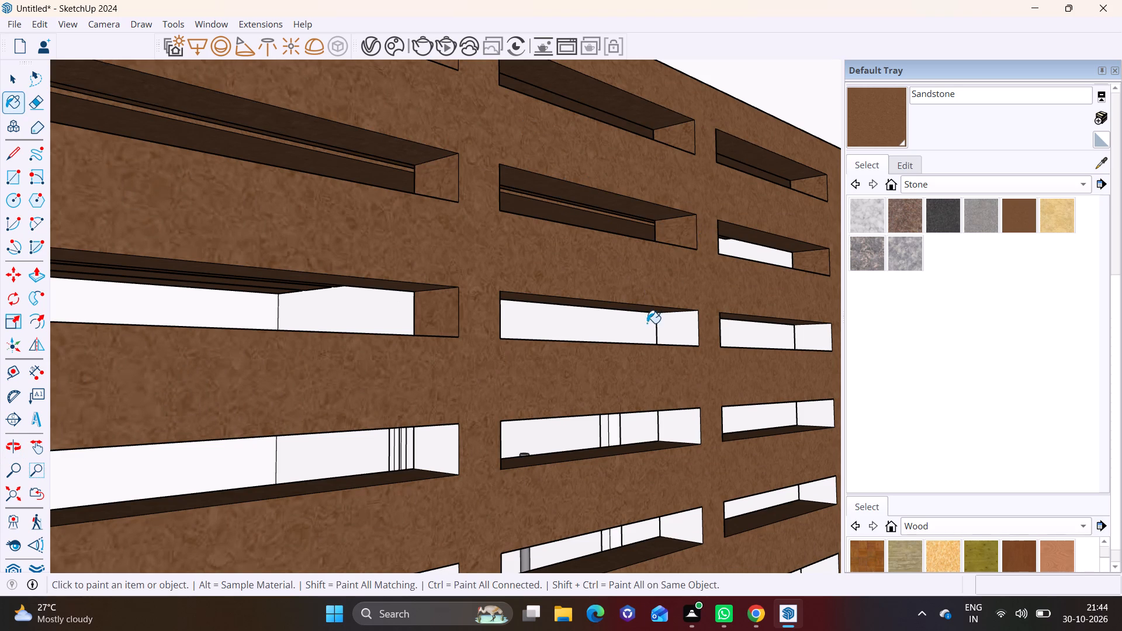
click(670, 328)
click(805, 338)
Paint the opposite end and top faces of the fourth slots in the first three columns with Sandstone.
click(821, 415)
click(688, 431)
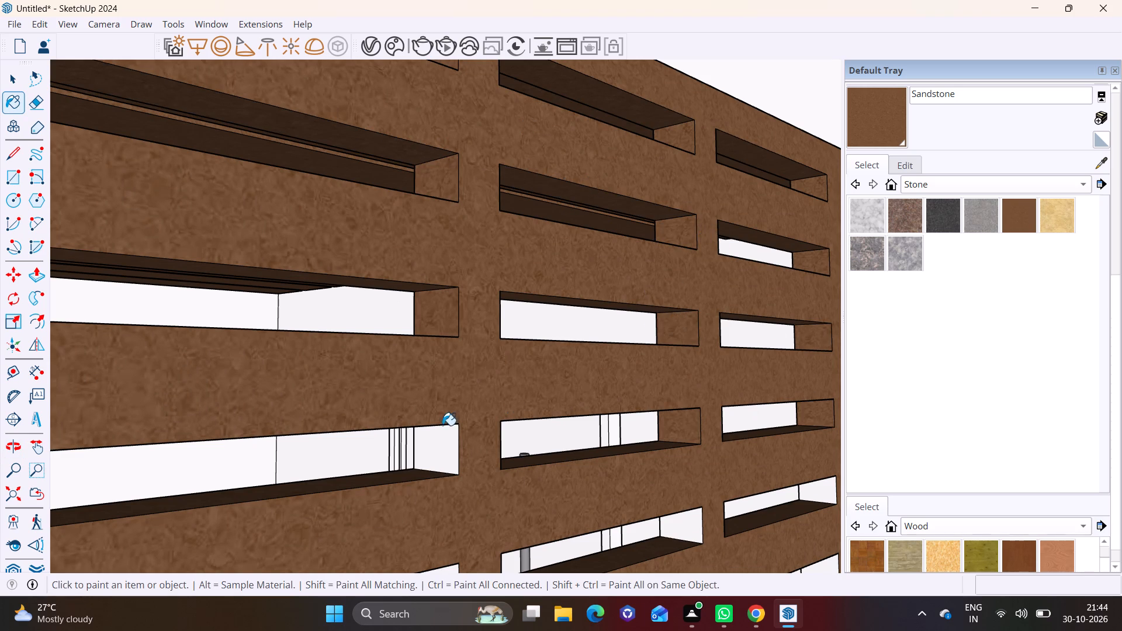
click(445, 437)
middle_drag(471, 335, 512, 207)
click(446, 292)
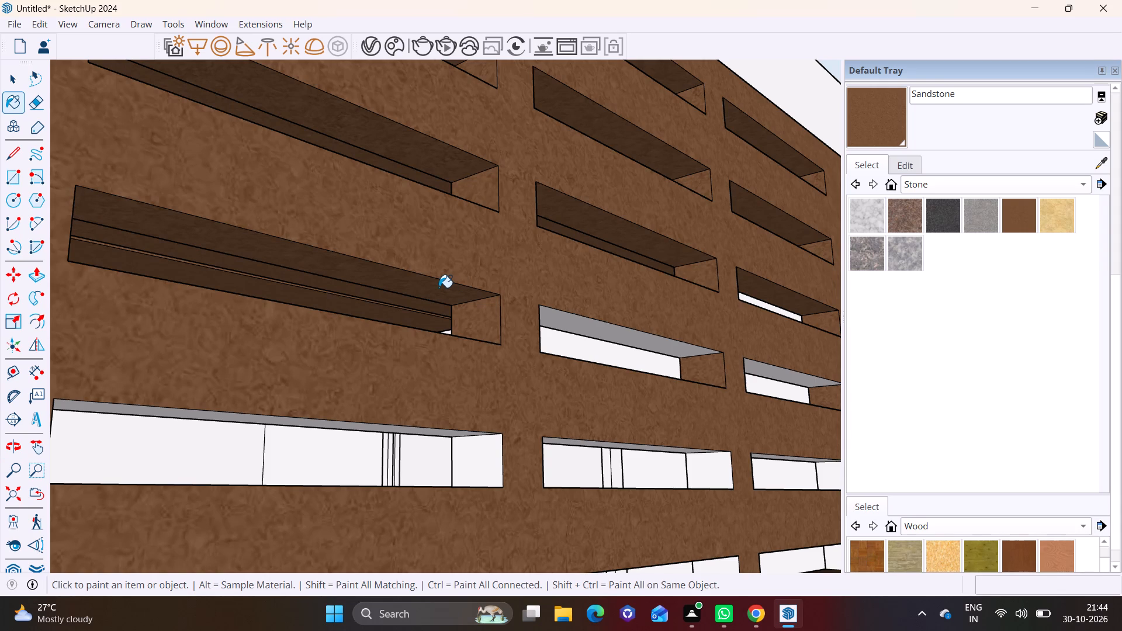
click(621, 338)
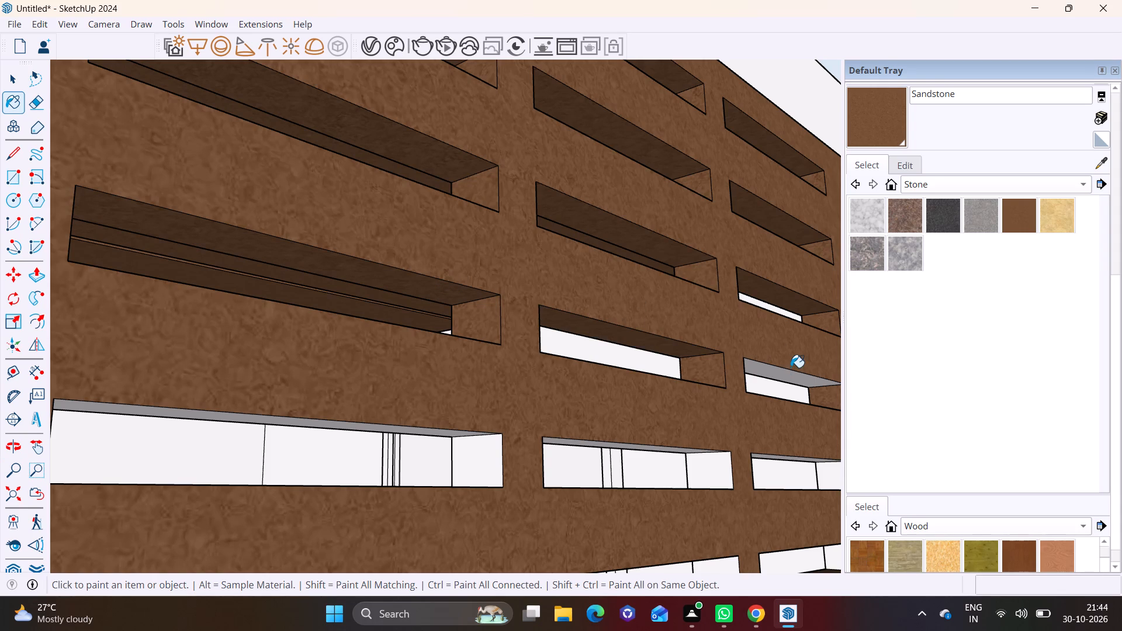
click(788, 375)
Paint the top and opposite end faces of the fifth slots in the first three columns with Sandstone.
middle_drag(712, 384, 621, 242)
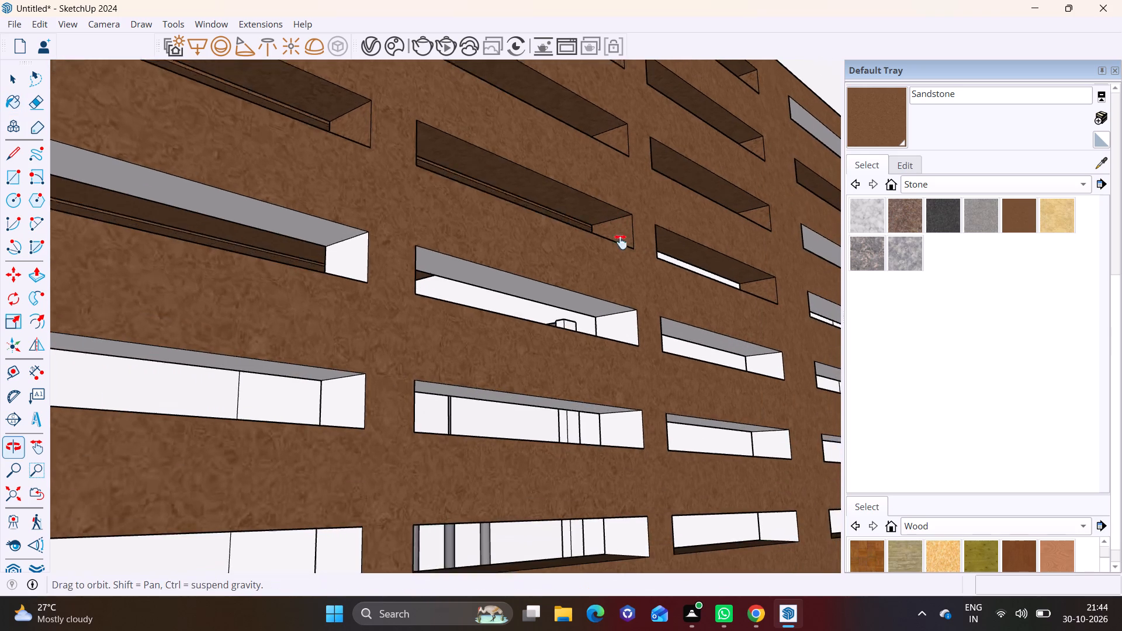
middle_drag(621, 242, 615, 237)
click(324, 222)
drag(340, 232, 347, 235)
click(440, 255)
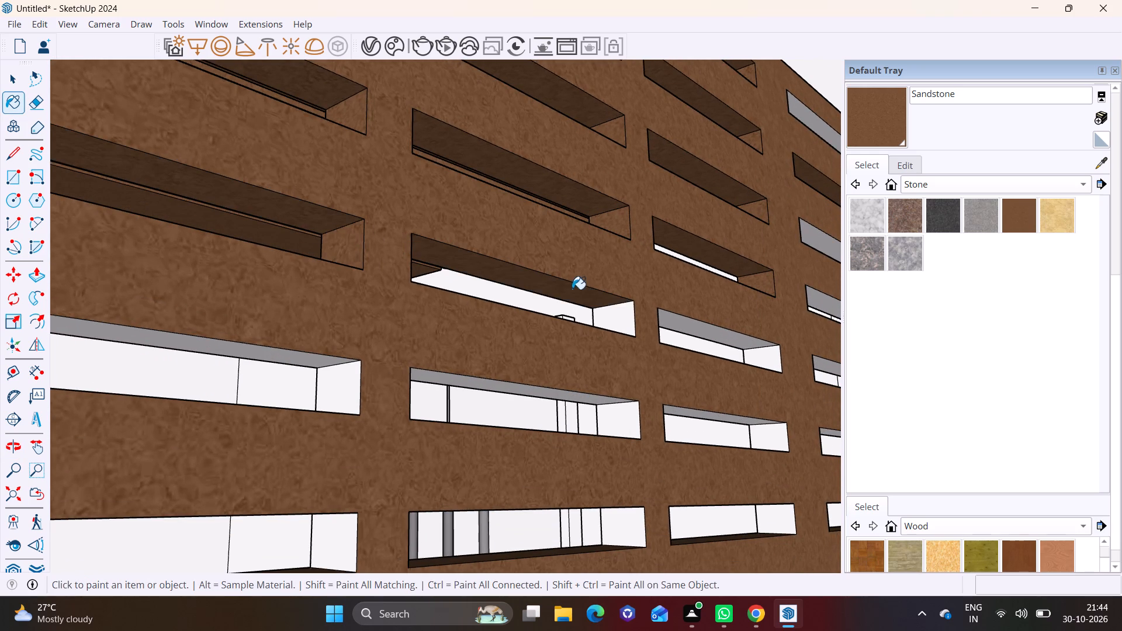
click(610, 312)
click(687, 330)
click(773, 364)
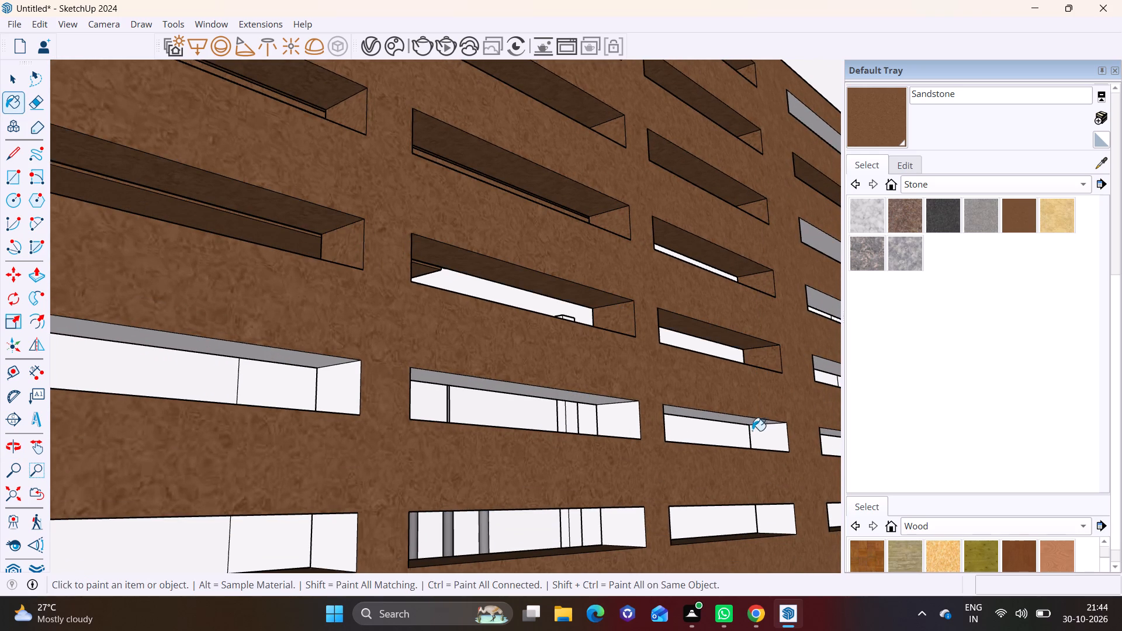
Paint the sixth slots' top faces in columns one and two, and unpainted end faces in columns one and three, with Sandstone.
click(767, 436)
click(781, 519)
click(588, 401)
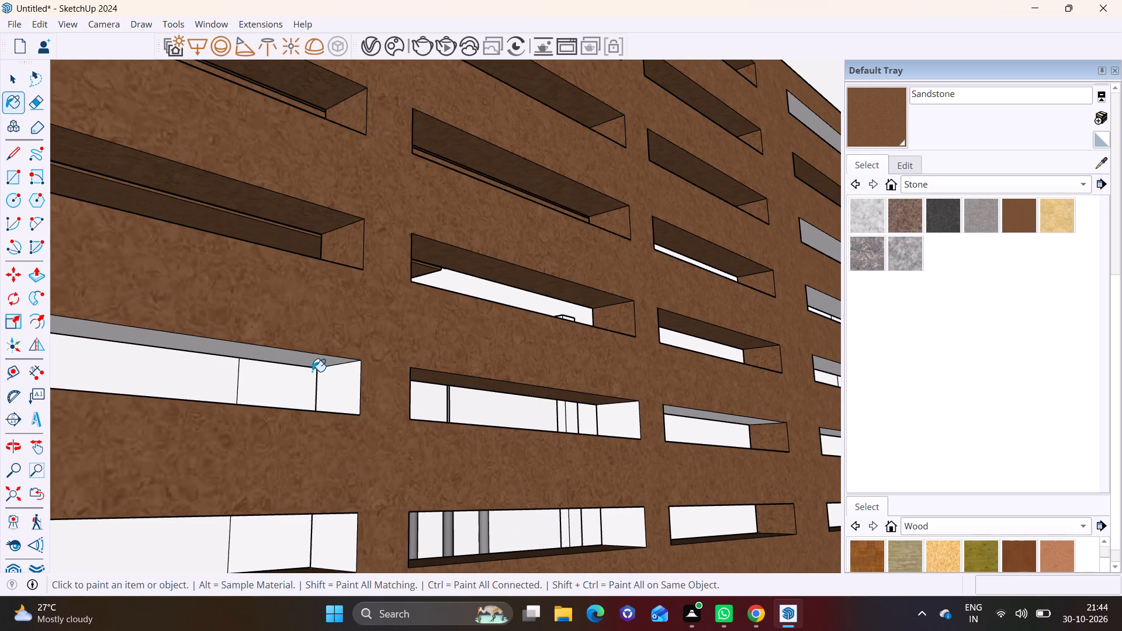
click(312, 365)
middle_drag(368, 378, 393, 421)
click(354, 420)
Paint the top and opposite end faces of the seventh slots in the first two columns with Sandstone.
scroll(387, 435, down, 2)
middle_drag(394, 435, 356, 372)
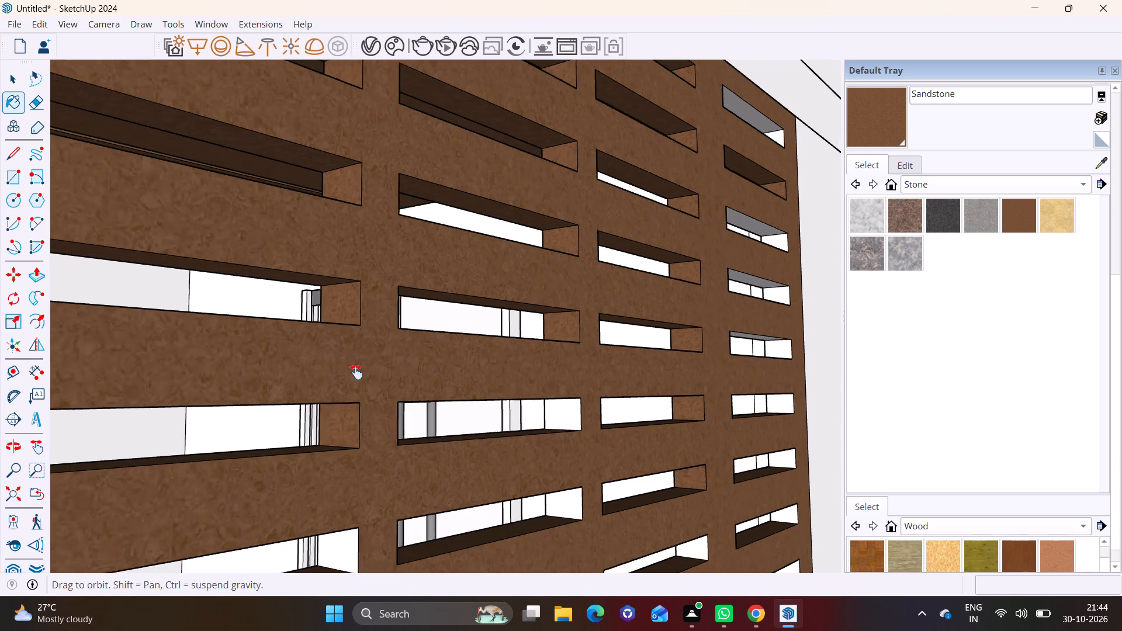
middle_drag(356, 372, 358, 264)
click(342, 392)
middle_drag(344, 379, 333, 323)
click(306, 299)
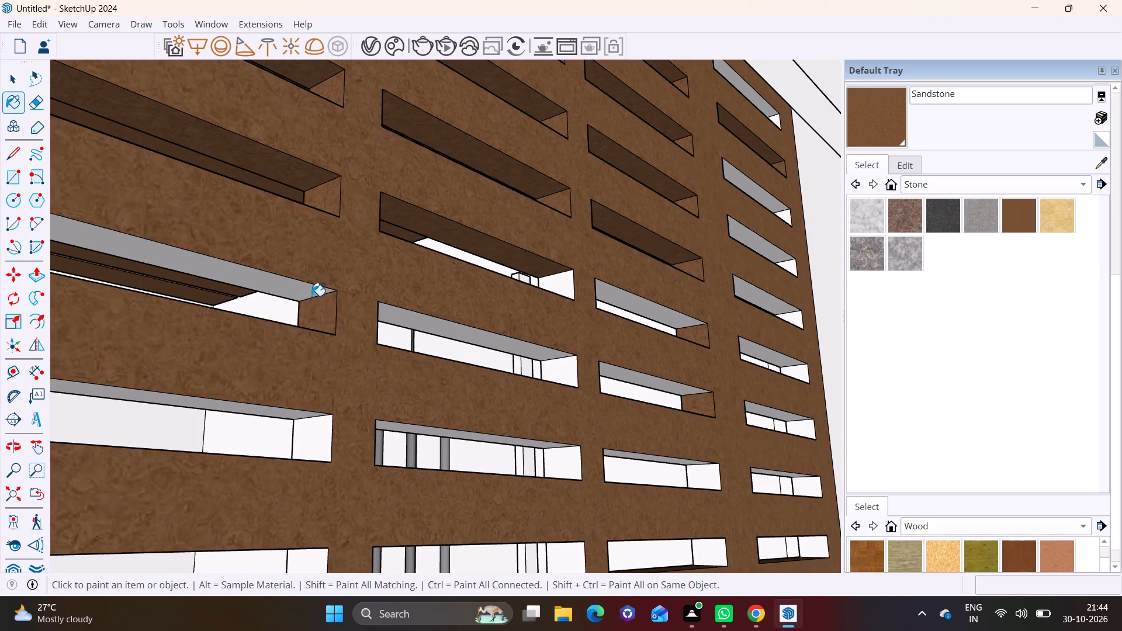
click(307, 290)
click(400, 311)
click(558, 365)
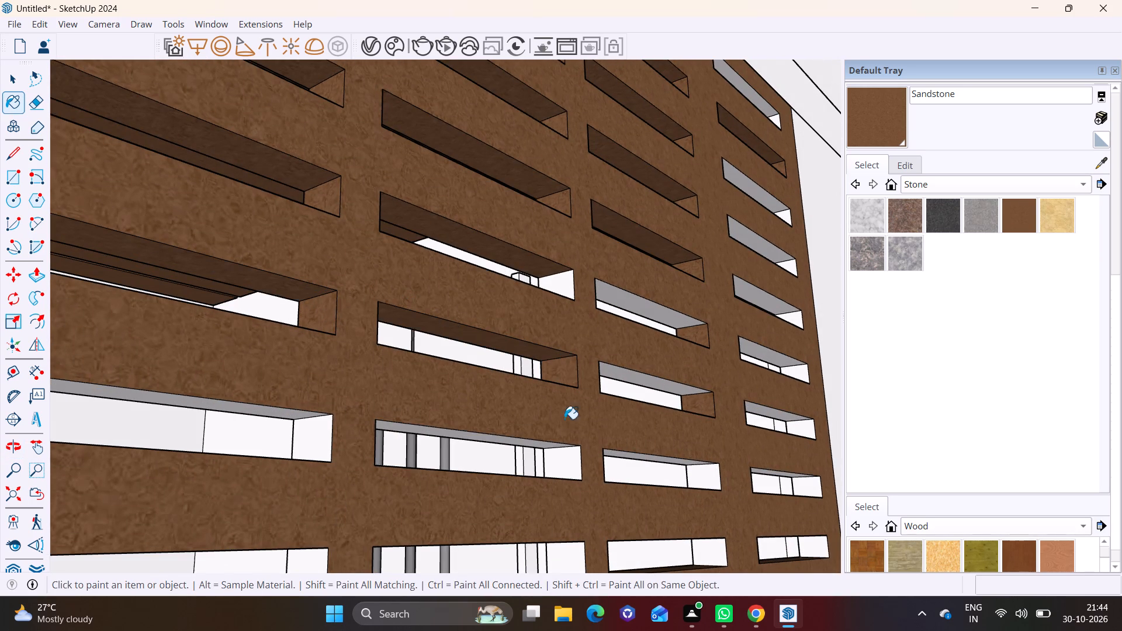
Paint the eighth slots' opposite end faces in the first two columns and the first column's eighth top face with Sandstone.
click(570, 464)
click(320, 436)
click(303, 418)
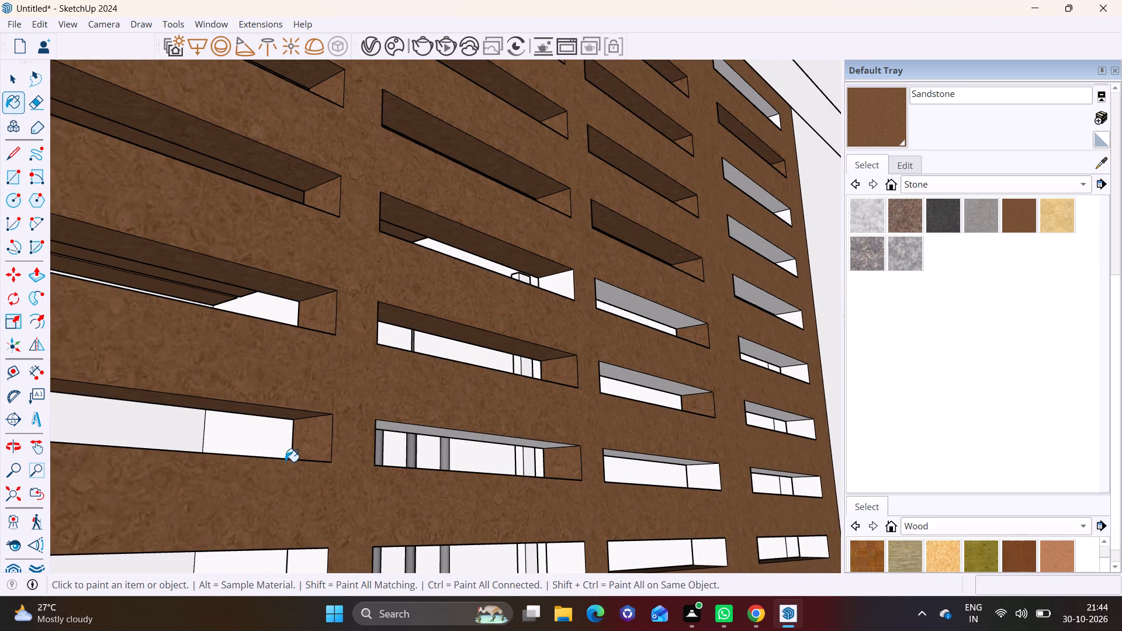
click(662, 463)
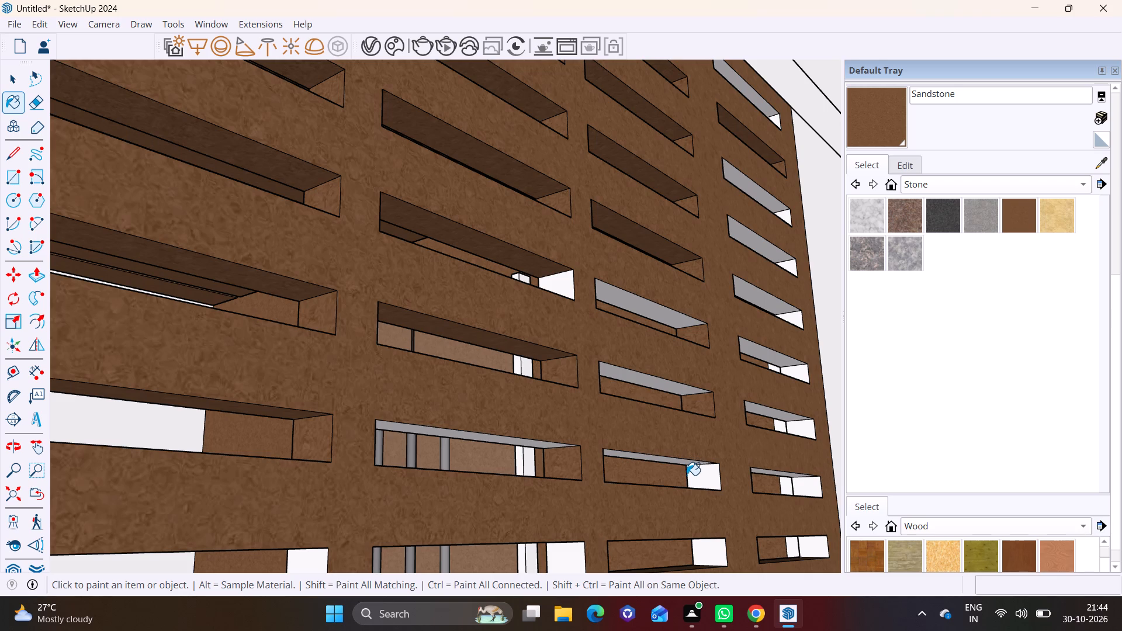
key(ctrl+z)
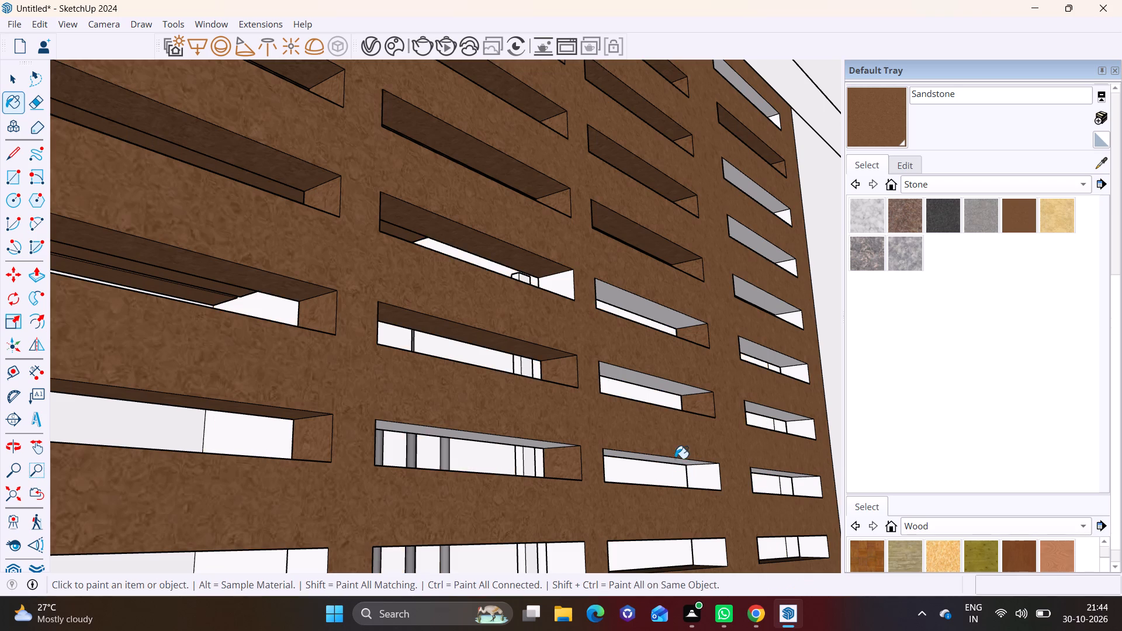
Paint the sixth to eighth top faces and eighth end face in column three, plus column two's eighth top face, with Sandstone.
shift+middle_drag(676, 456, 680, 383)
middle_drag(635, 312, 633, 277)
click(667, 243)
click(645, 301)
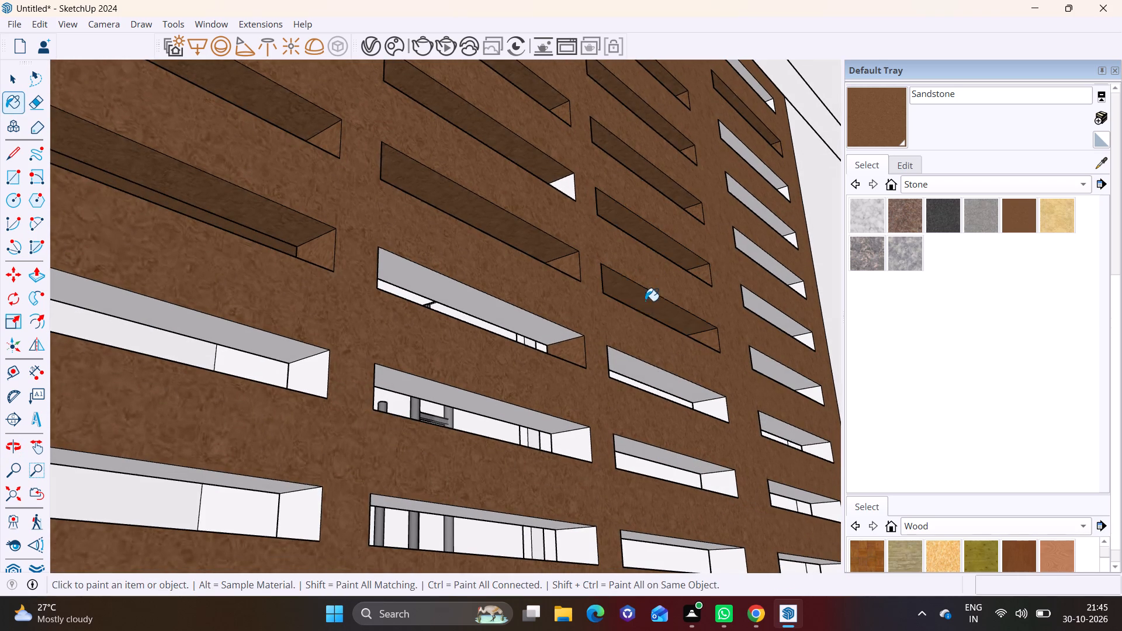
click(629, 364)
click(565, 334)
click(706, 411)
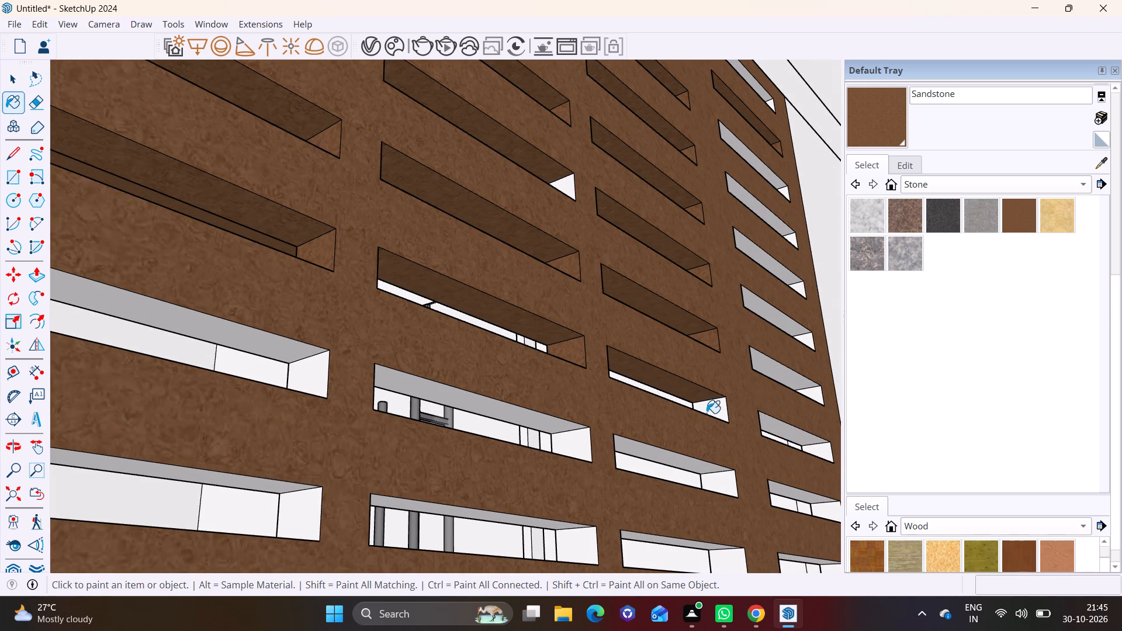
Paint the top and opposite end faces of the ninth slots in the first three columns with Sandstone.
click(718, 491)
click(688, 460)
click(553, 419)
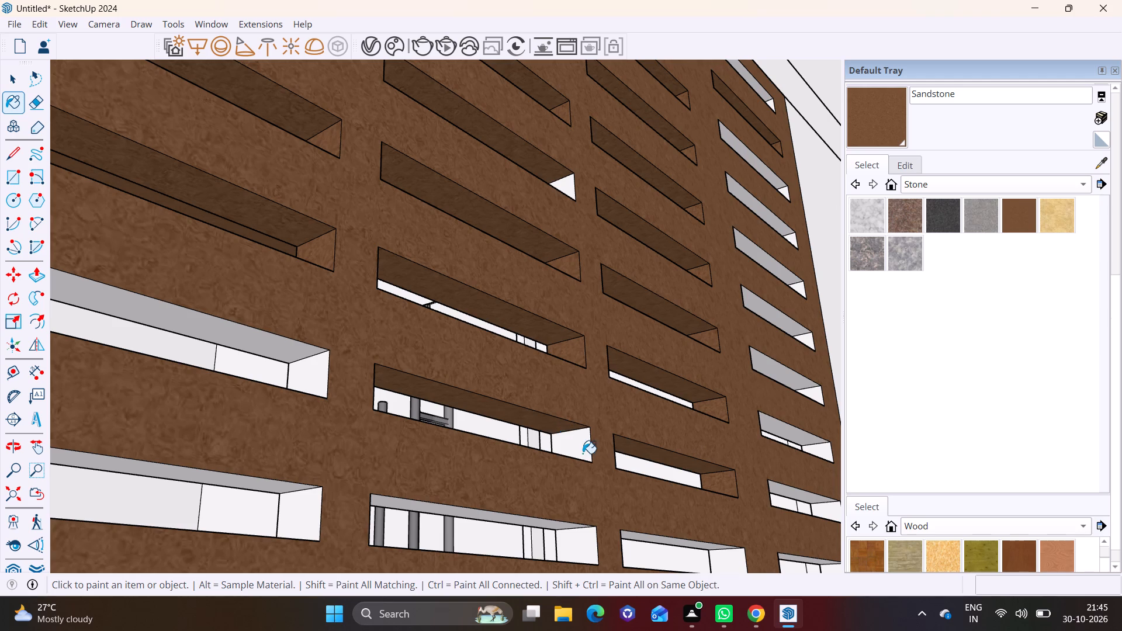
click(583, 453)
click(275, 345)
click(318, 386)
Paint the top and opposite end faces of the tenth slots in the first two columns with Sandstone.
shift+middle_drag(391, 375, 465, 290)
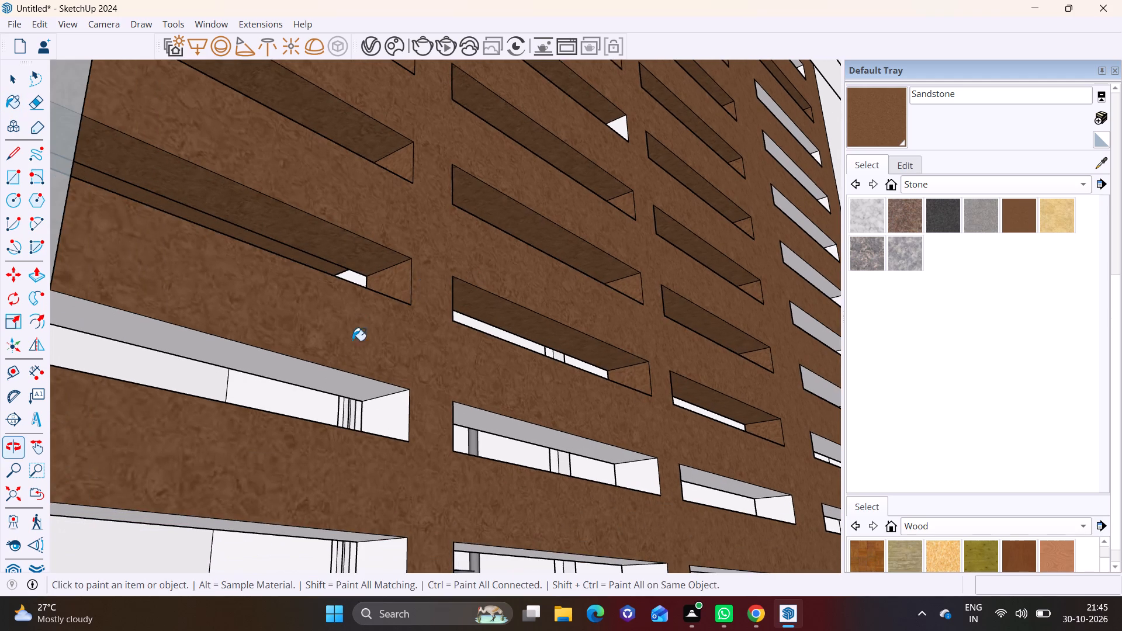
click(342, 380)
click(386, 415)
click(473, 431)
click(488, 425)
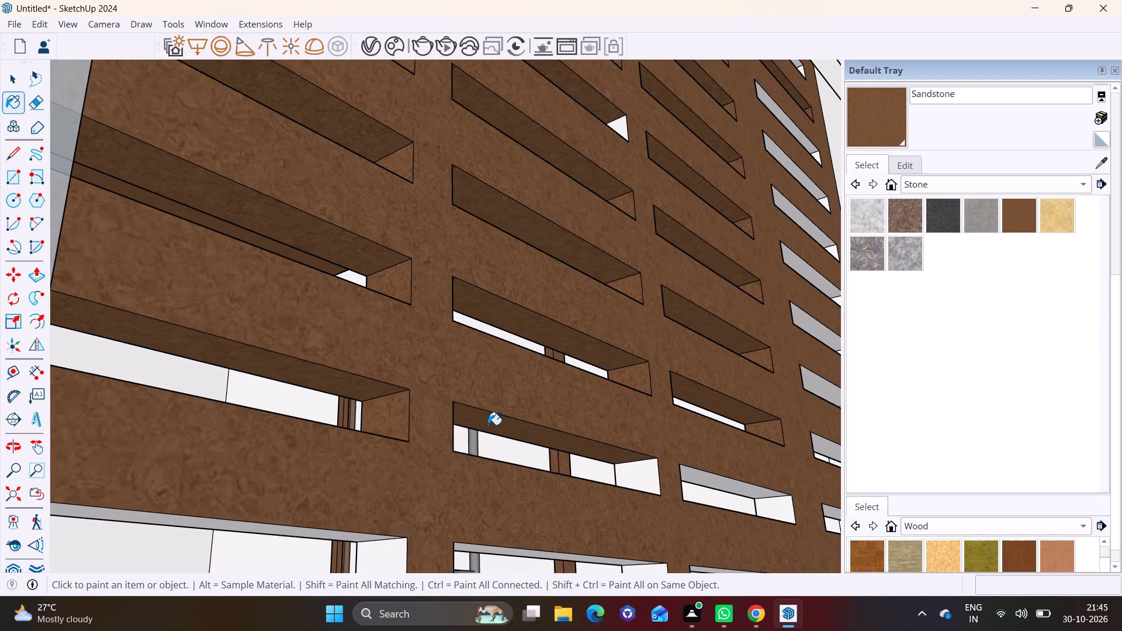
key(ctrl+z)
key(ctrl+z)
click(494, 425)
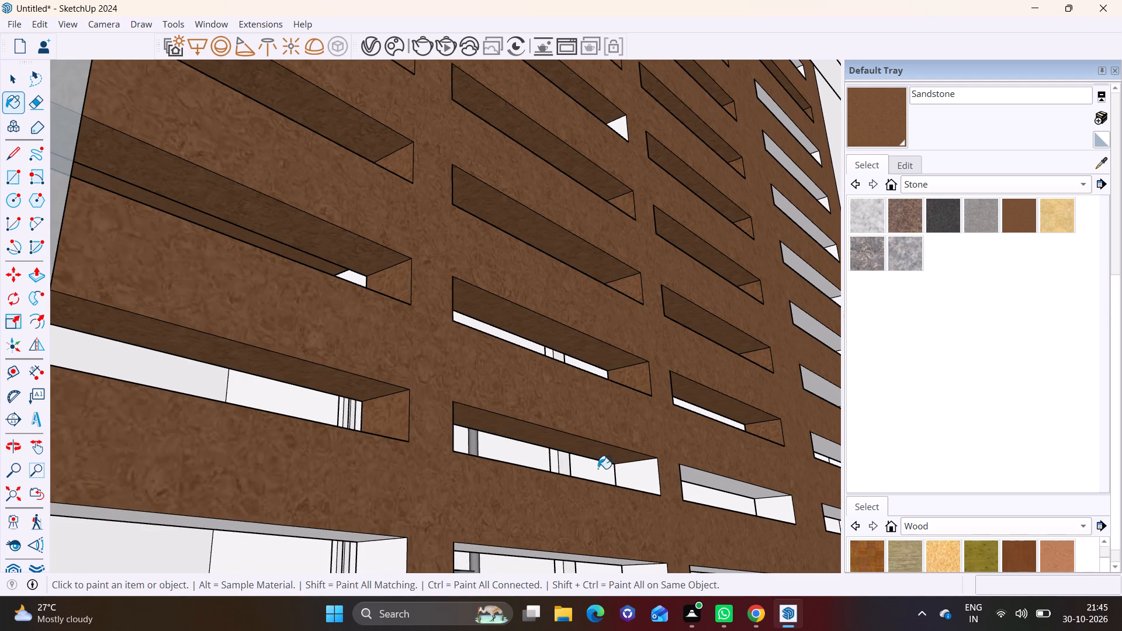
drag(629, 481, 638, 480)
Paint the opposite end and top faces of the tenth slot in the third column with Sandstone.
scroll(200, 310, down, 10)
middle_drag(253, 314, 430, 397)
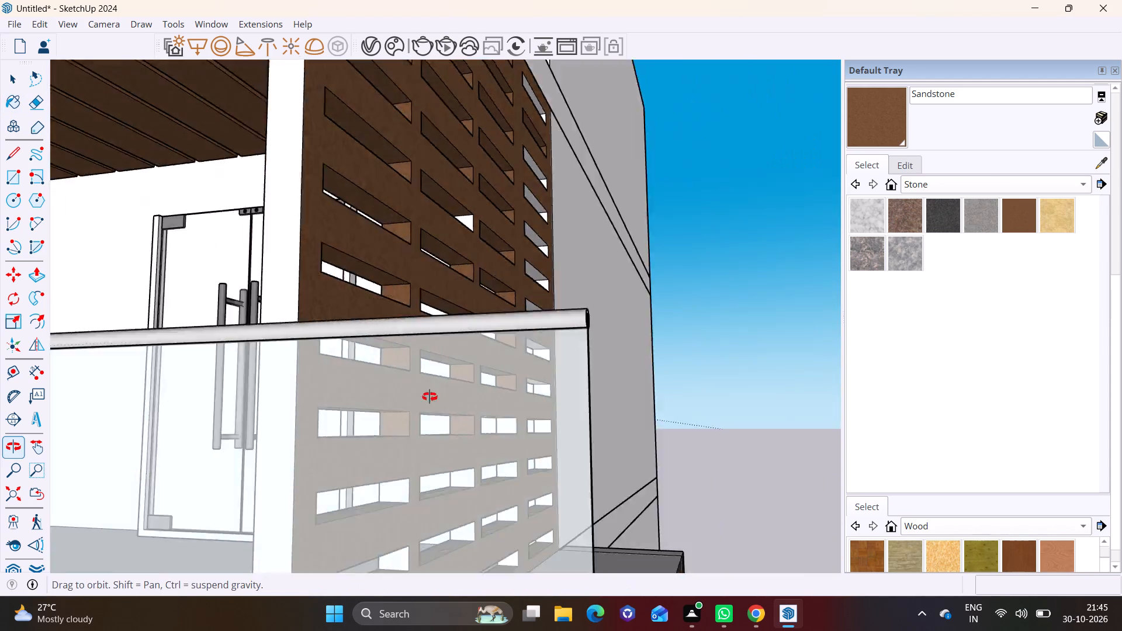
middle_drag(430, 397, 521, 428)
scroll(444, 366, down, 8)
middle_drag(465, 350, 362, 344)
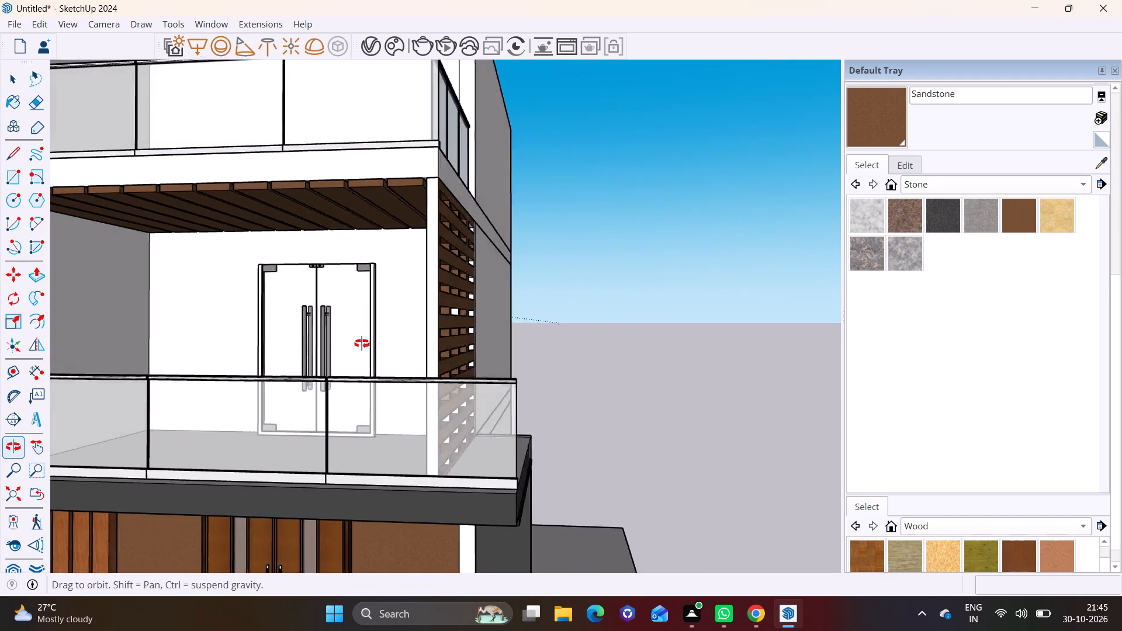
middle_drag(362, 344, 269, 333)
scroll(466, 335, up, 9)
middle_drag(450, 411, 440, 278)
shift+scroll(437, 320, up, 1)
scroll(476, 373, up, 2)
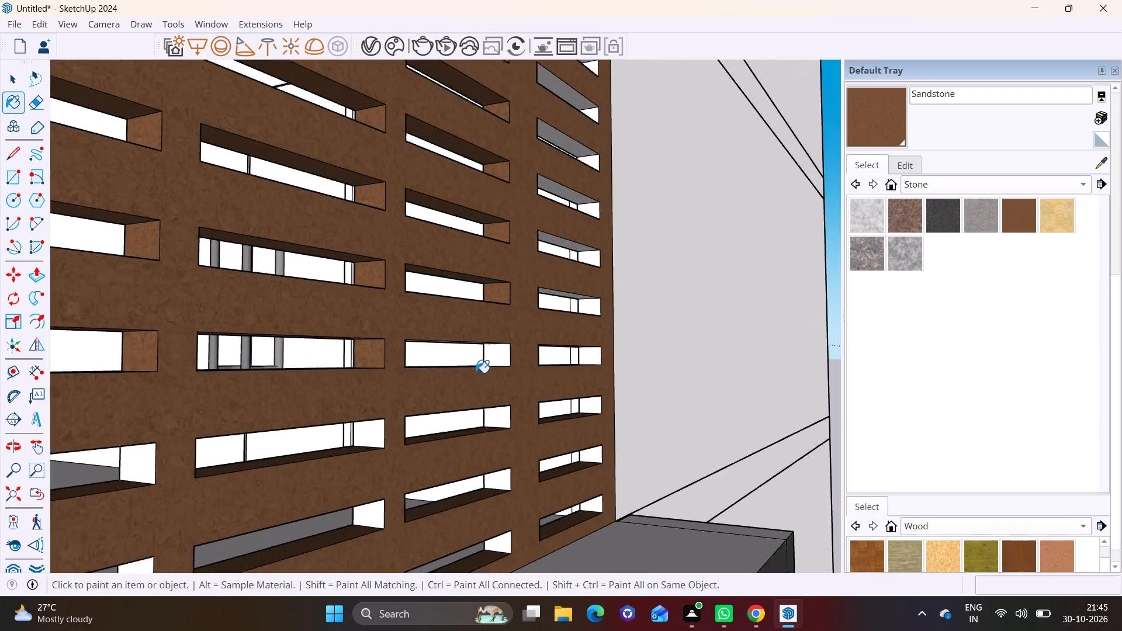
scroll(476, 373, up, 4)
click(507, 353)
middle_drag(494, 339, 500, 285)
scroll(500, 290, up, 3)
click(442, 303)
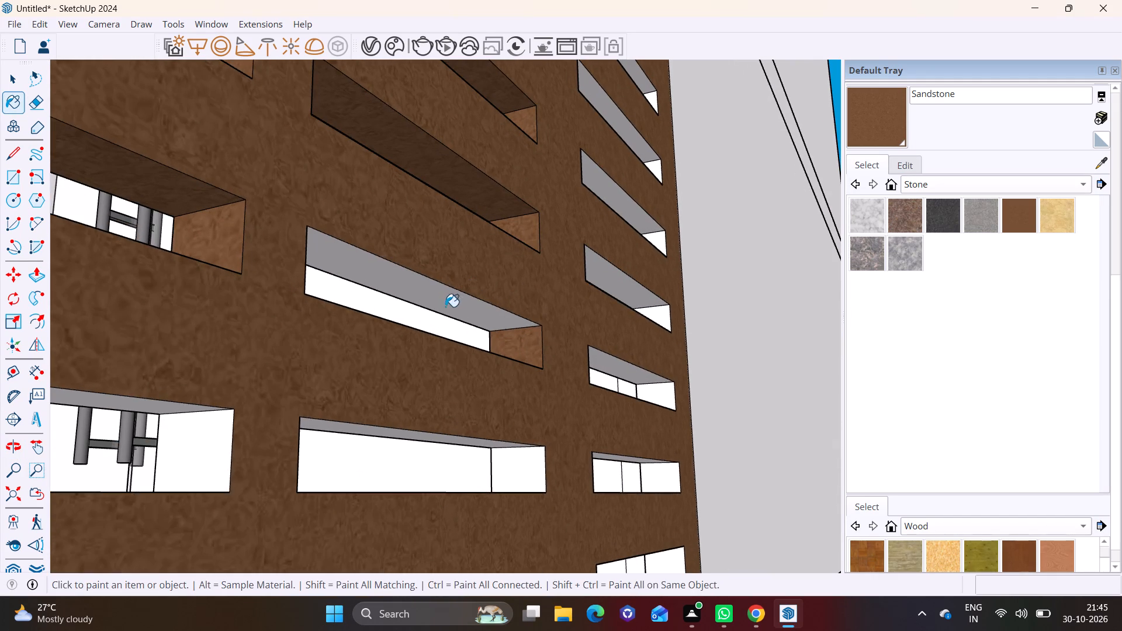
Paint the eleventh slots' opposite end faces in columns three and four, plus column four's seventh to tenth top and end faces, with Sandstone.
click(555, 485)
click(530, 470)
click(665, 476)
drag(658, 399, 659, 387)
click(655, 372)
click(639, 374)
click(650, 317)
click(643, 299)
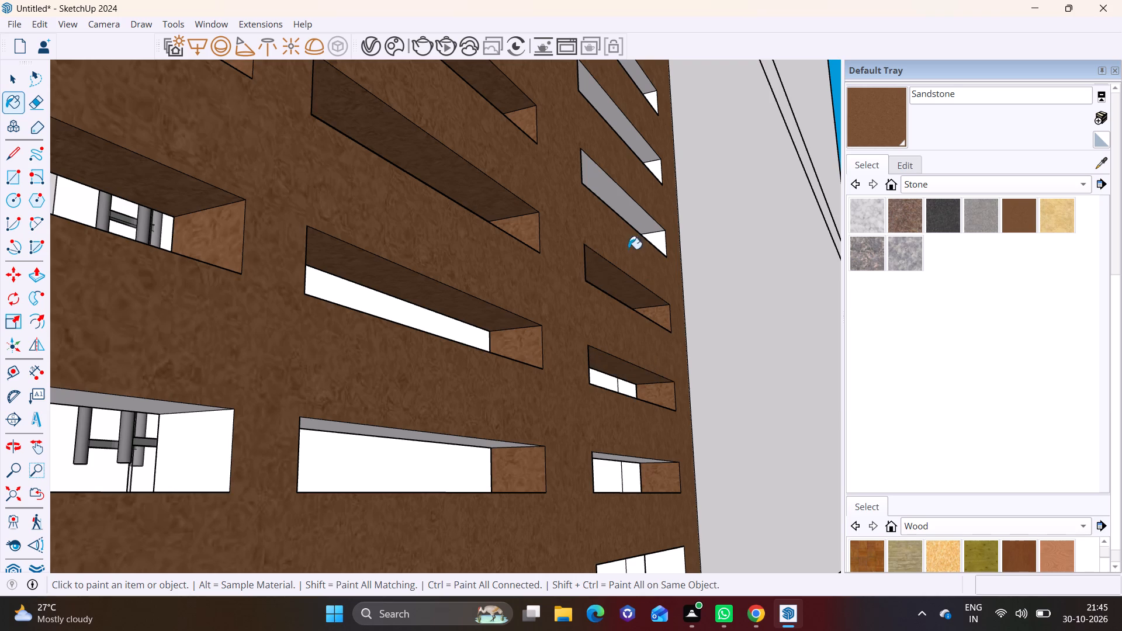
click(628, 216)
click(655, 238)
click(646, 150)
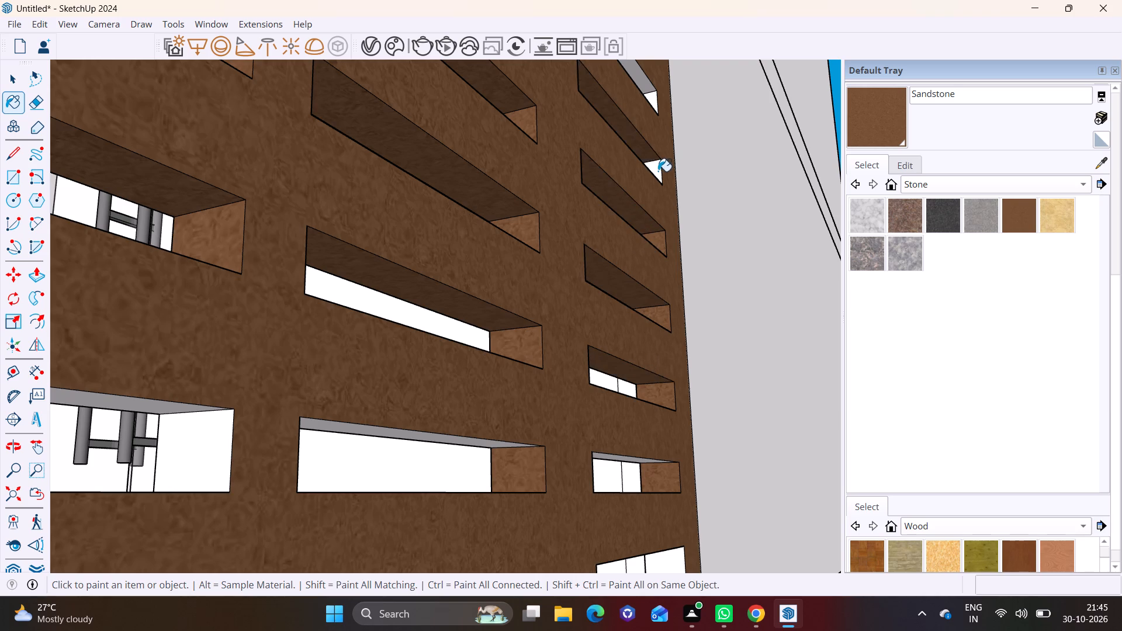
click(658, 171)
Paint column three's eleventh top face and the eleventh slot in column two, plus the twelfth slots in both columns, with Sandstone.
shift+middle_drag(446, 386, 609, 275)
click(560, 317)
click(450, 271)
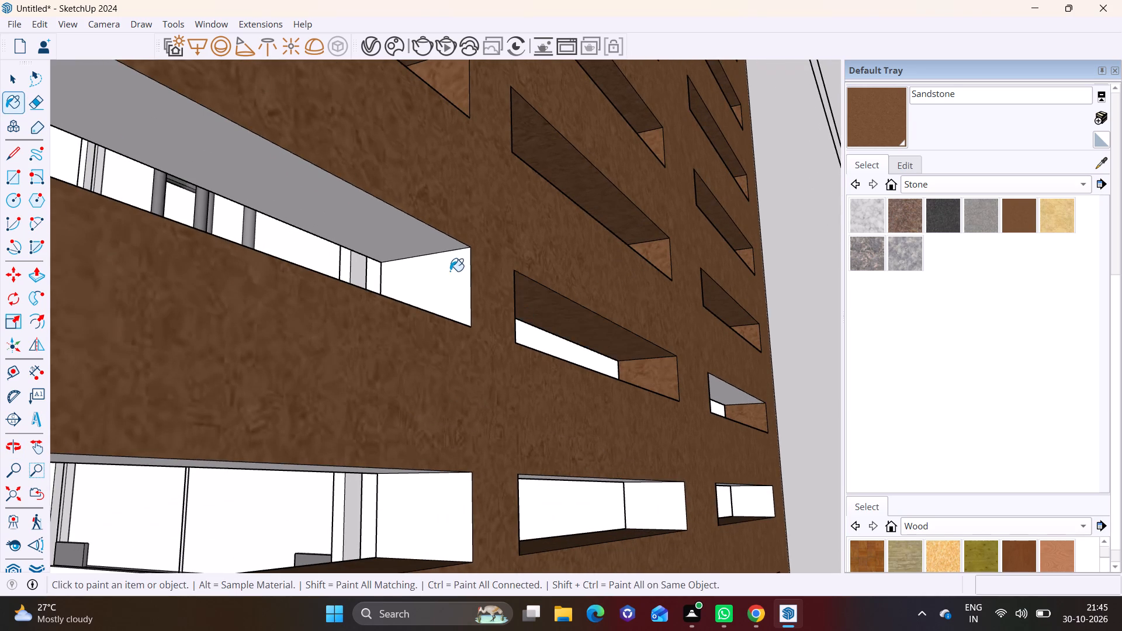
click(389, 231)
middle_drag(410, 447, 413, 388)
click(389, 429)
drag(439, 496, 455, 504)
click(534, 507)
click(647, 556)
scroll(500, 515, down, 12)
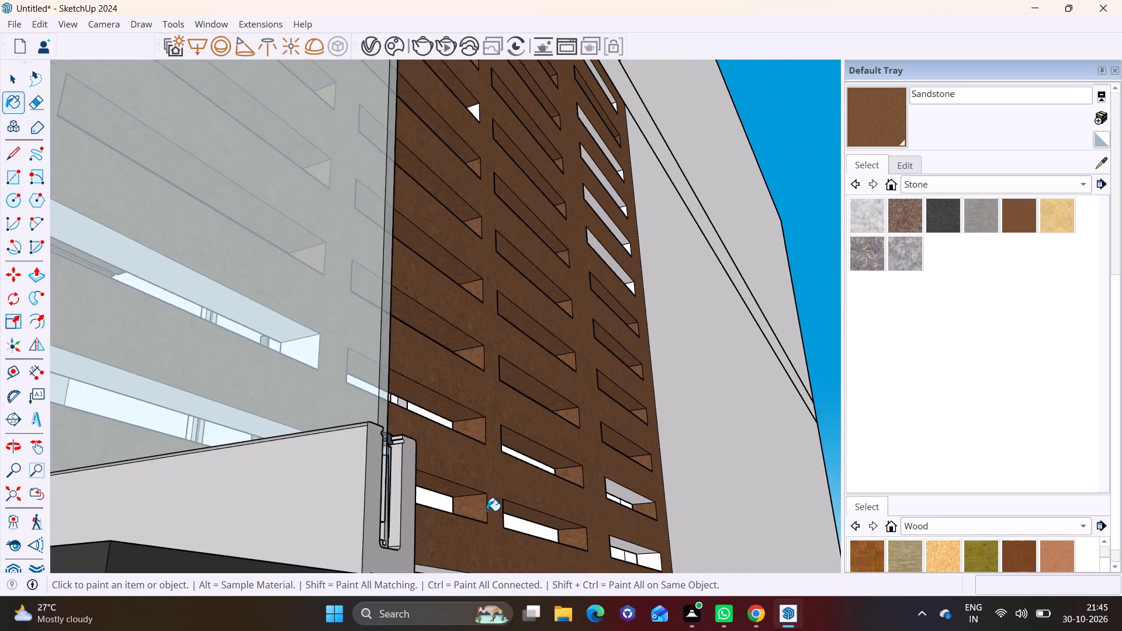
Paint the top and opposite end faces of the eleventh and twelfth slots in the first column with Sandstone.
shift+middle_drag(449, 487, 304, 529)
scroll(566, 346, up, 4)
scroll(559, 338, down, 4)
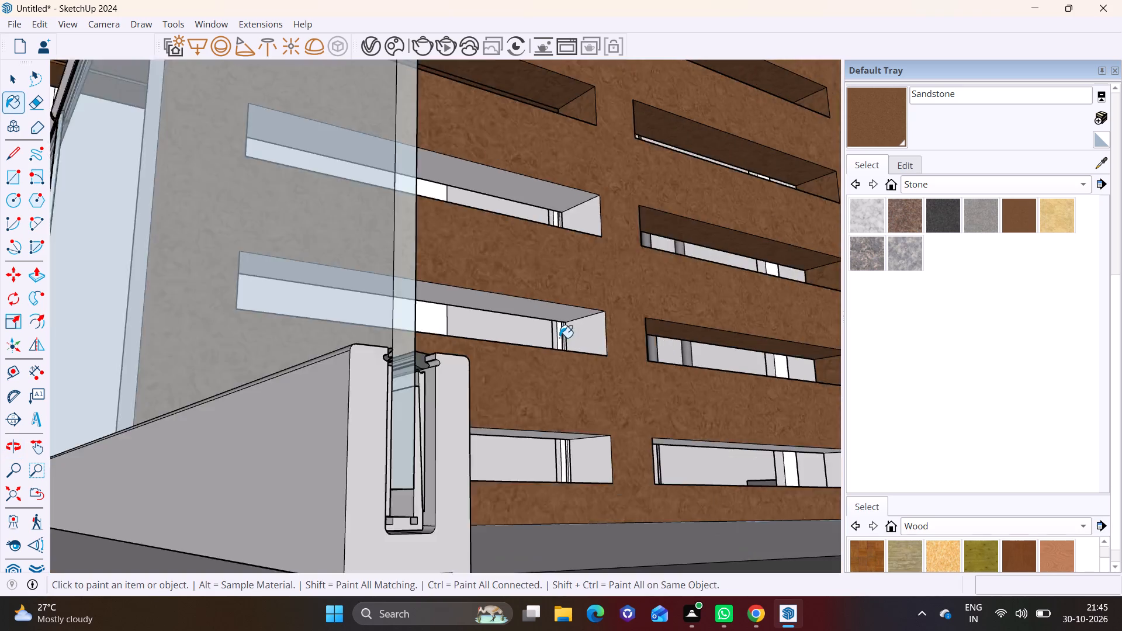
scroll(559, 338, down, 2)
click(559, 264)
click(560, 258)
click(572, 272)
scroll(556, 278, up, 4)
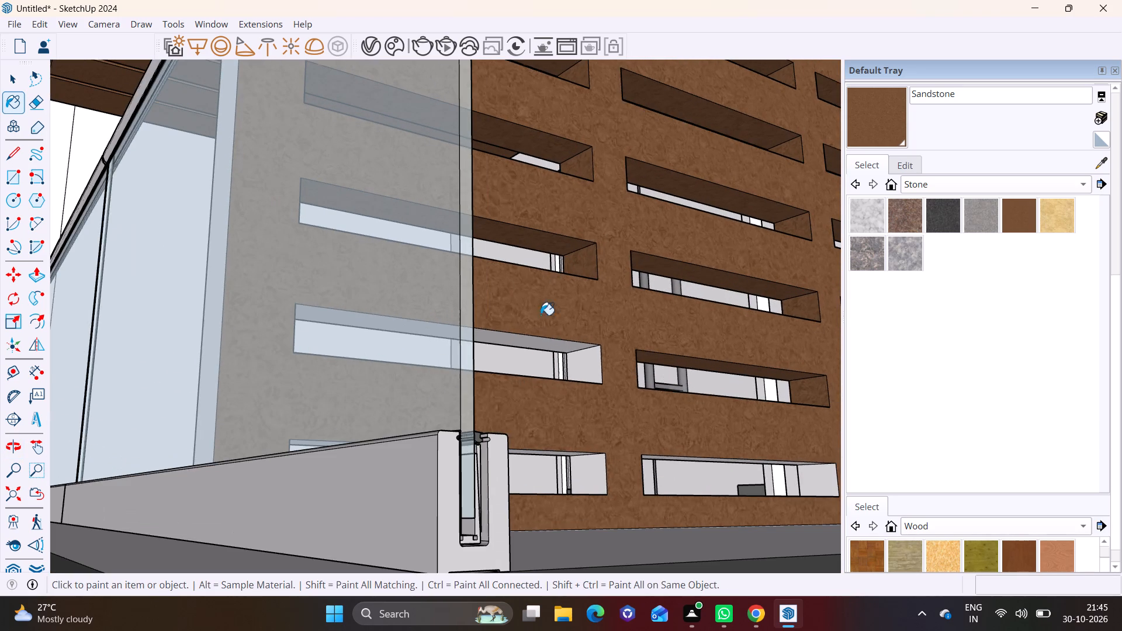
click(550, 347)
click(579, 365)
Paint the first column's thirteenth end and top faces and the second column's thirteenth top face with Sandstone.
click(590, 466)
middle_drag(576, 449, 552, 366)
scroll(510, 301, up, 4)
click(491, 404)
click(489, 414)
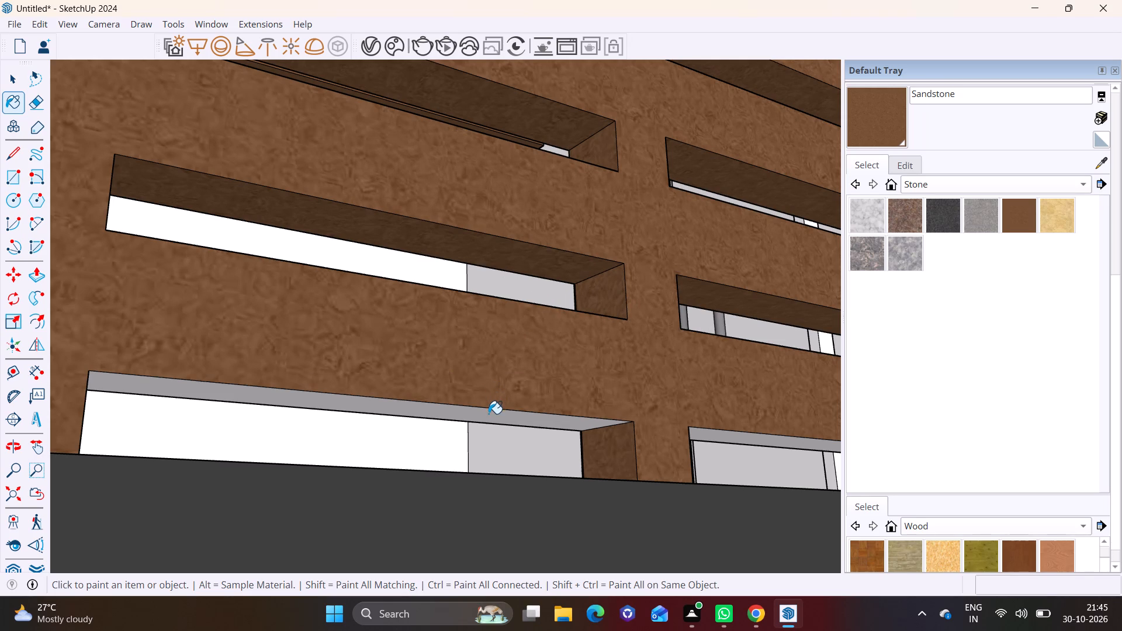
click(714, 438)
Paint the thirteenth slots' opposite end faces in columns two to four and column four's twelfth end face with Sandstone.
scroll(626, 398, down, 5)
middle_drag(598, 336, 535, 440)
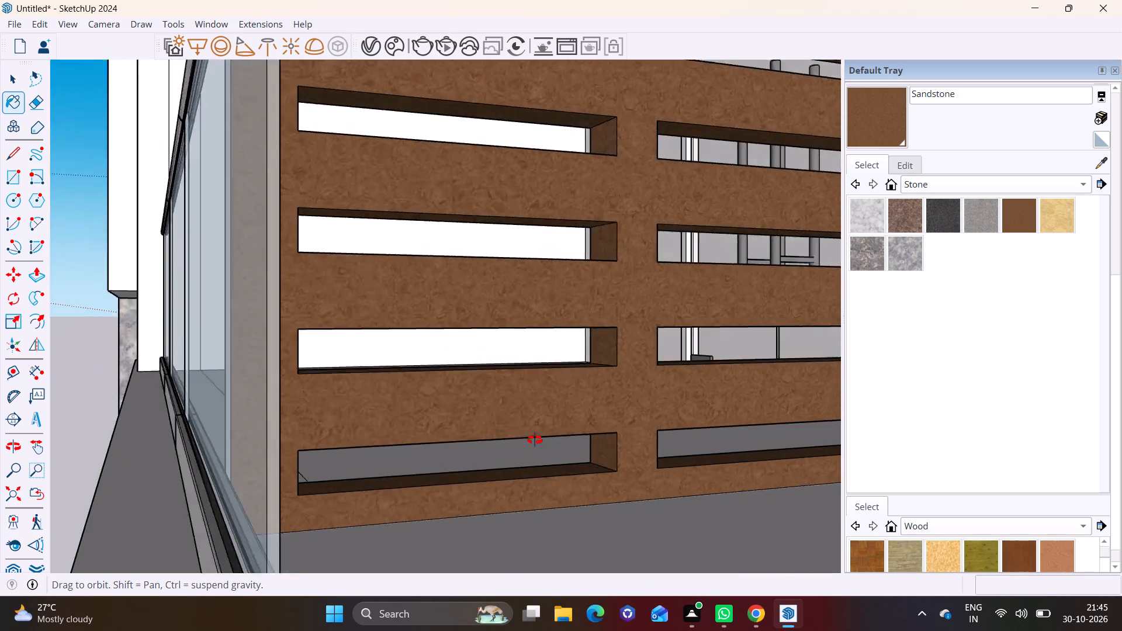
middle_drag(535, 440, 320, 381)
scroll(331, 362, down, 11)
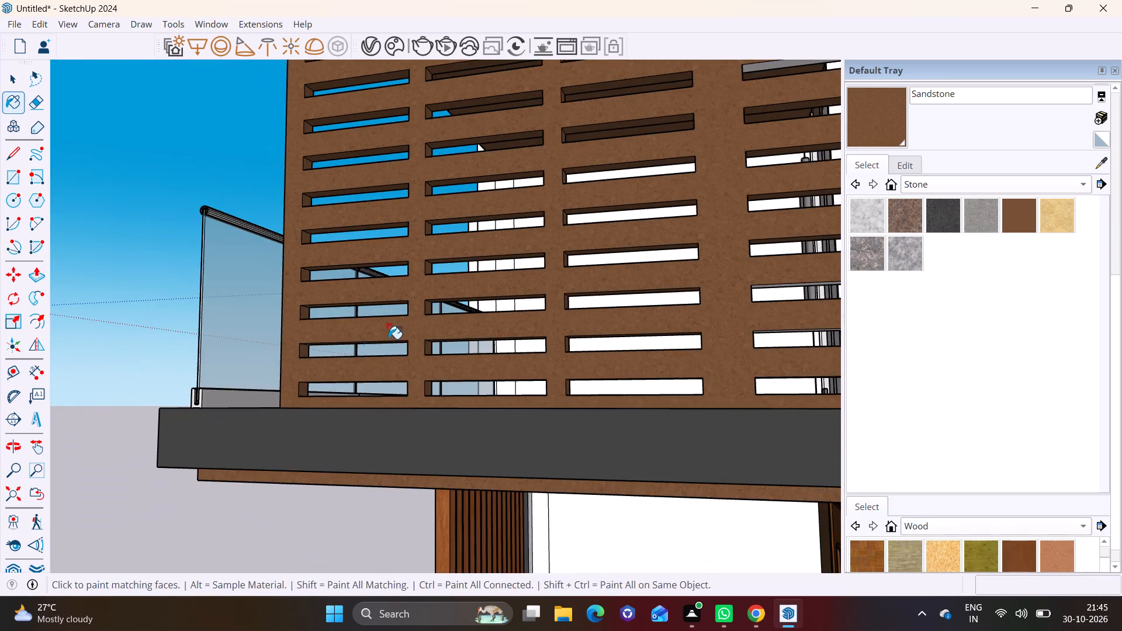
shift+middle_drag(411, 325, 207, 386)
middle_drag(382, 346, 673, 403)
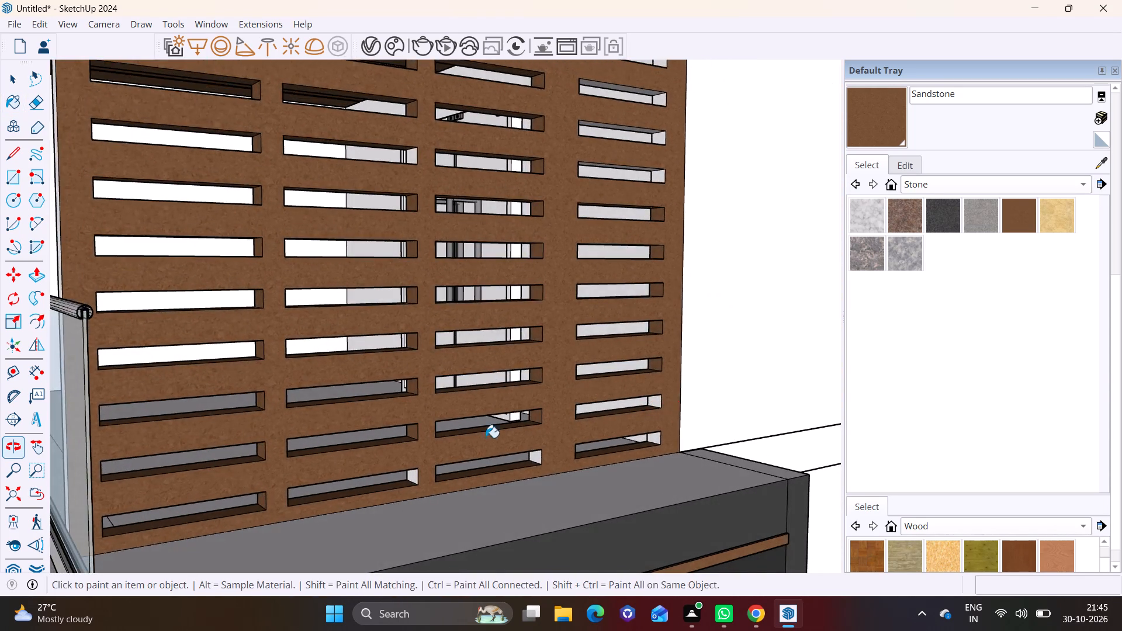
scroll(473, 441, up, 6)
click(383, 501)
click(607, 462)
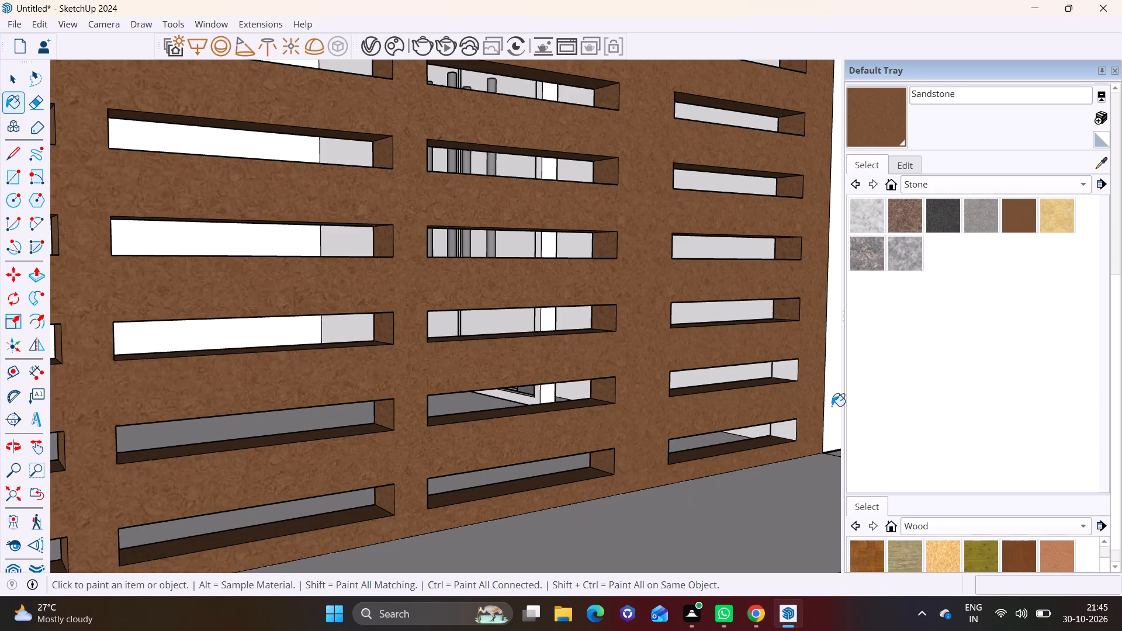
click(792, 427)
click(788, 373)
Paint the opposite end and top faces of the sixth and fifth slots in the fourth column with Sandstone.
scroll(622, 352, down, 4)
shift+middle_drag(621, 294, 486, 570)
scroll(562, 352, up, 8)
click(699, 347)
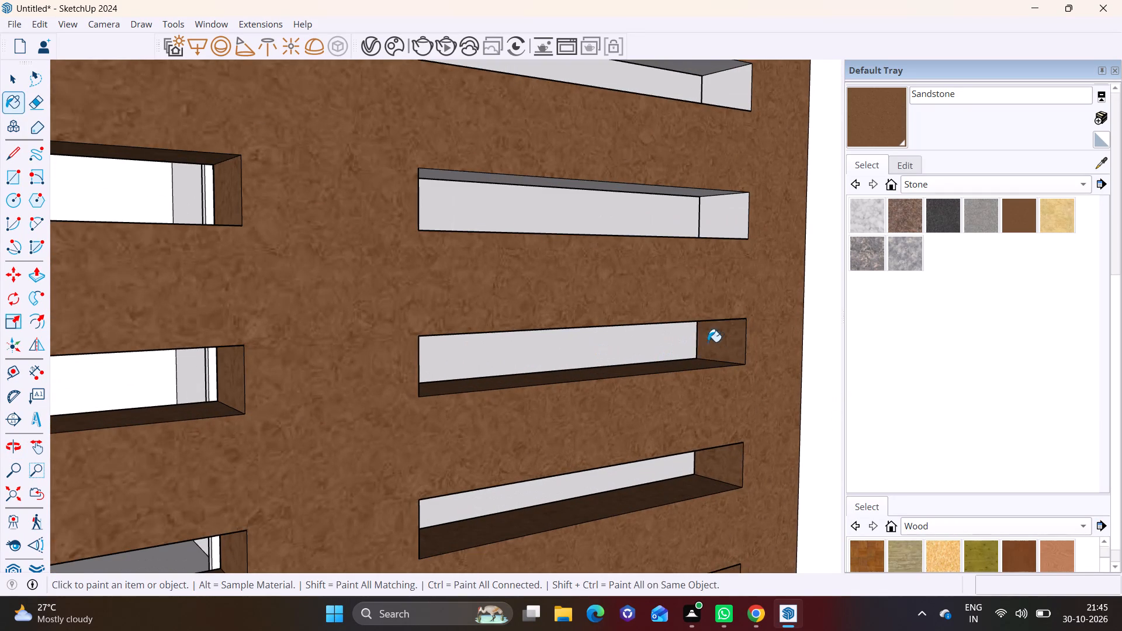
middle_drag(698, 338, 709, 248)
click(660, 336)
click(679, 219)
click(701, 245)
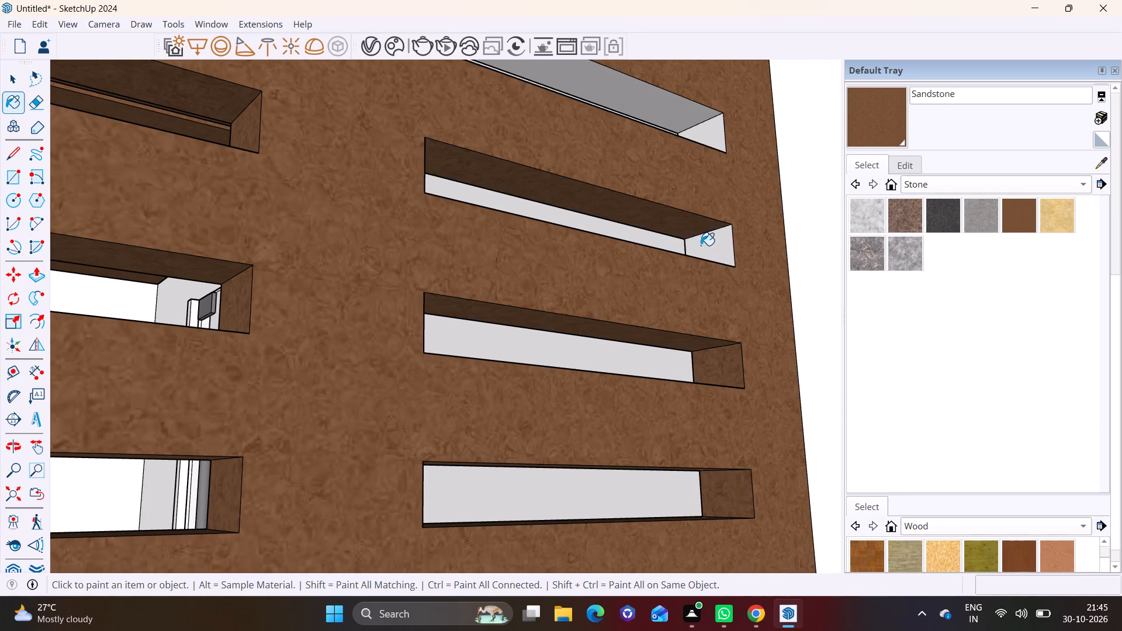
Paint the top and opposite end faces of the fourth, third and first slots in the fourth column with Sandstone.
middle_drag(647, 296, 634, 331)
shift+middle_drag(588, 183, 515, 519)
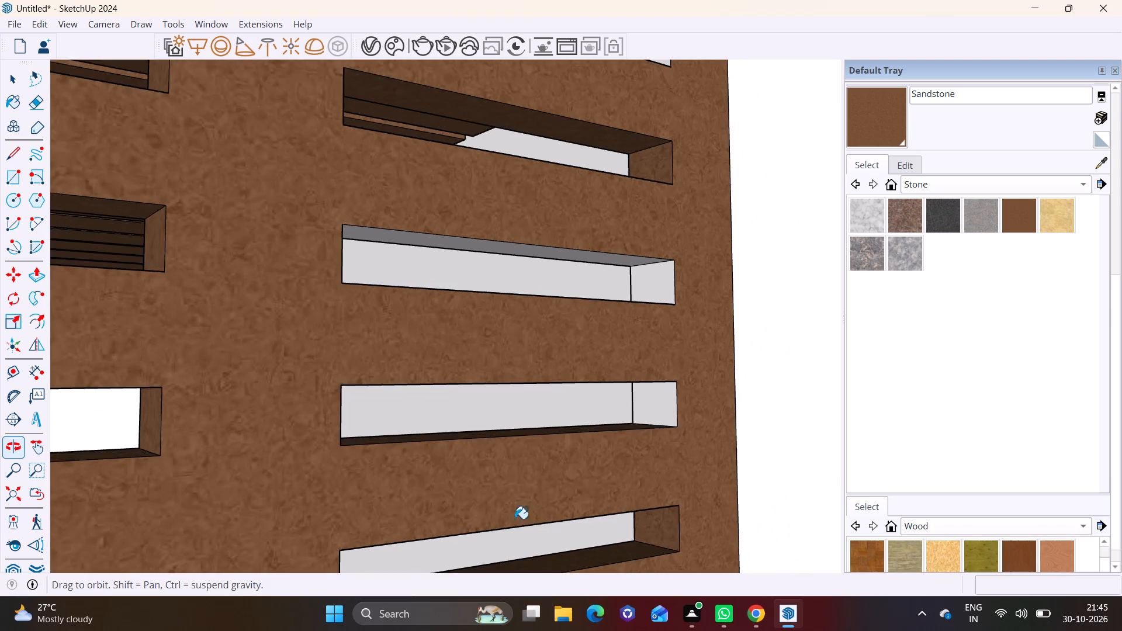
shift+middle_drag(515, 519, 517, 523)
middle_drag(543, 406, 559, 320)
click(570, 339)
click(660, 398)
click(662, 382)
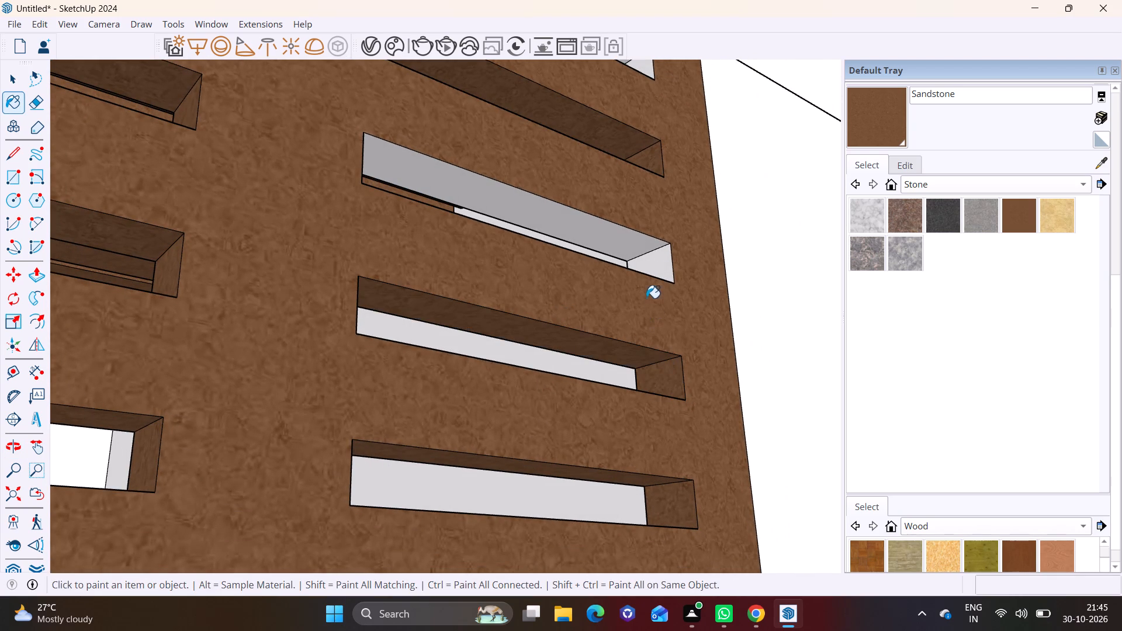
click(655, 275)
click(636, 241)
shift+middle_drag(579, 230, 535, 508)
click(563, 282)
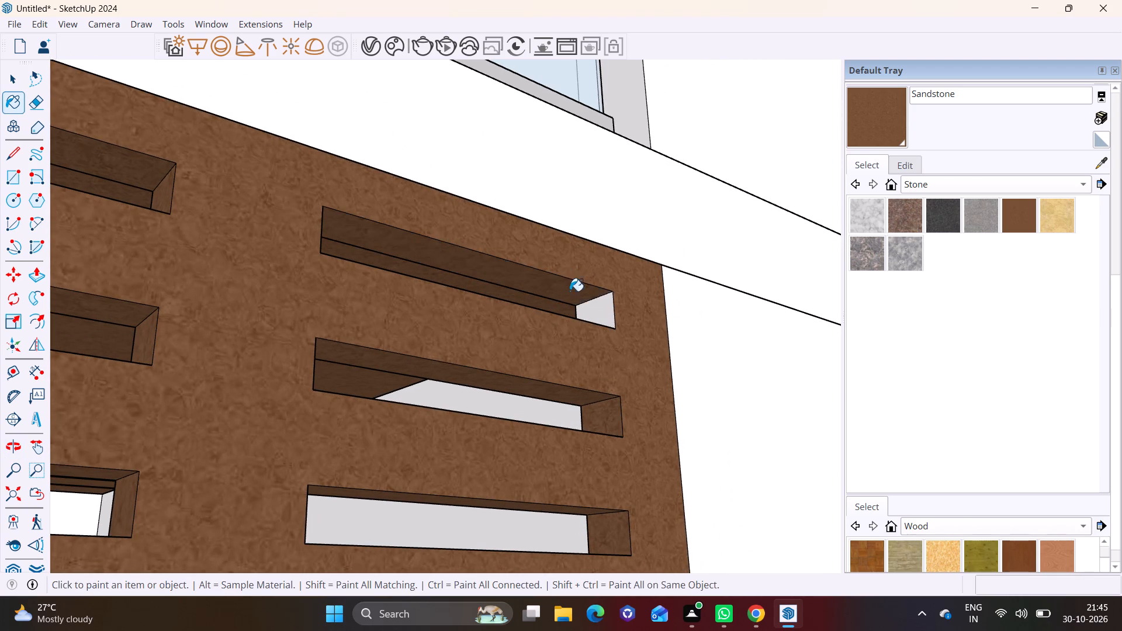
drag(589, 306, 600, 306)
Check the slotted screen from several angles for slot faces still missing Sandstone.
scroll(478, 337, down, 8)
middle_drag(431, 348, 205, 535)
scroll(206, 535, down, 1)
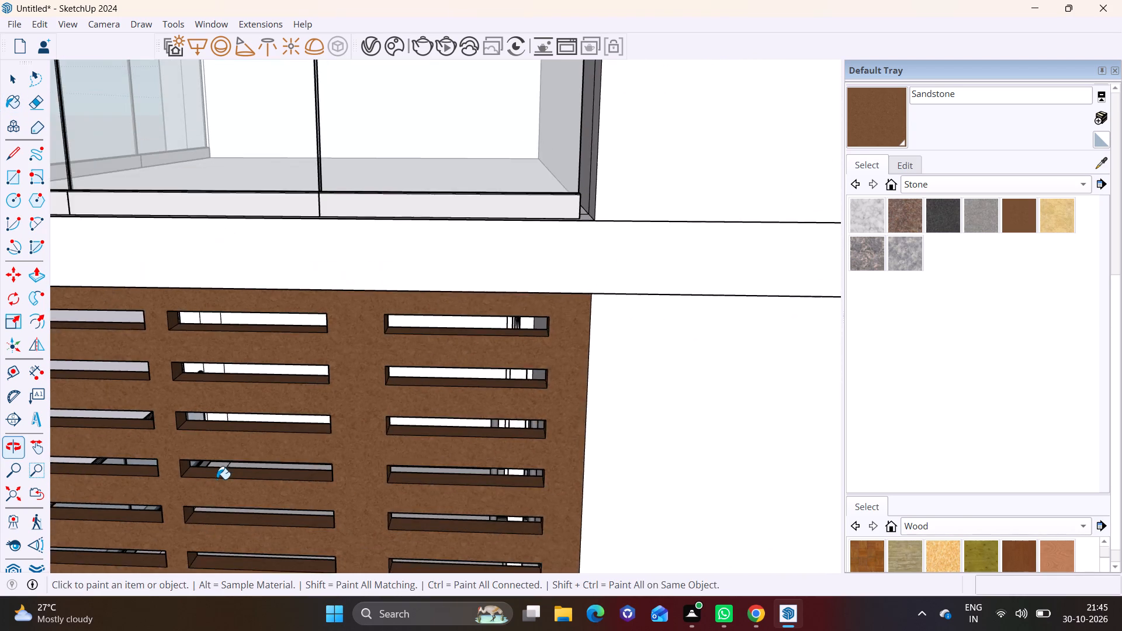
scroll(217, 479, down, 1)
shift+middle_drag(202, 472, 442, 283)
middle_drag(448, 415, 199, 415)
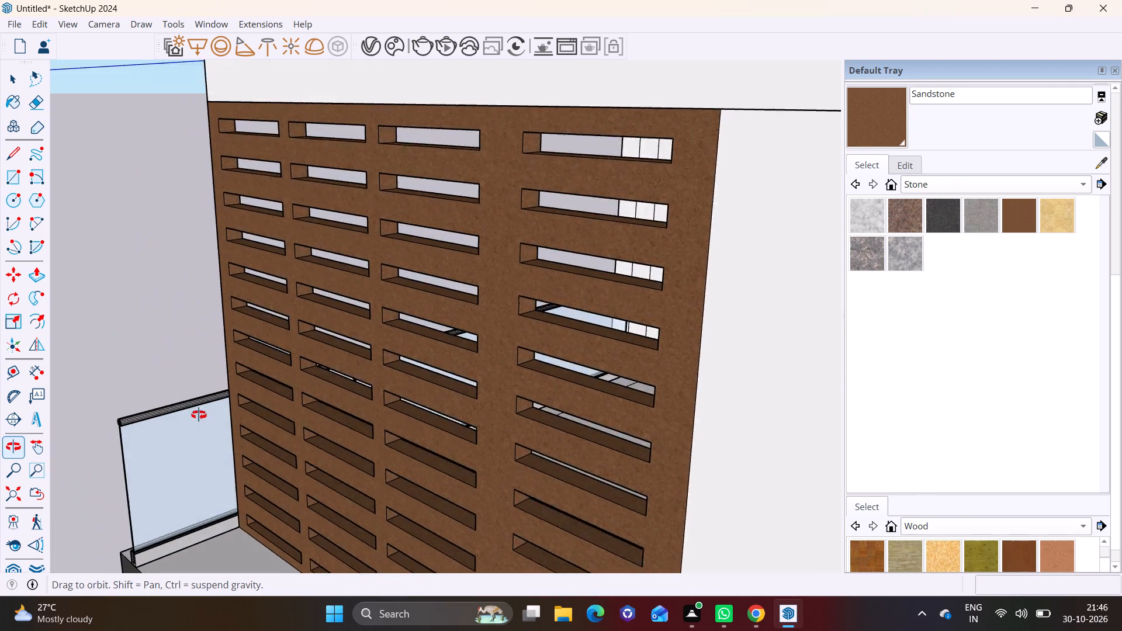
middle_drag(199, 415, 656, 410)
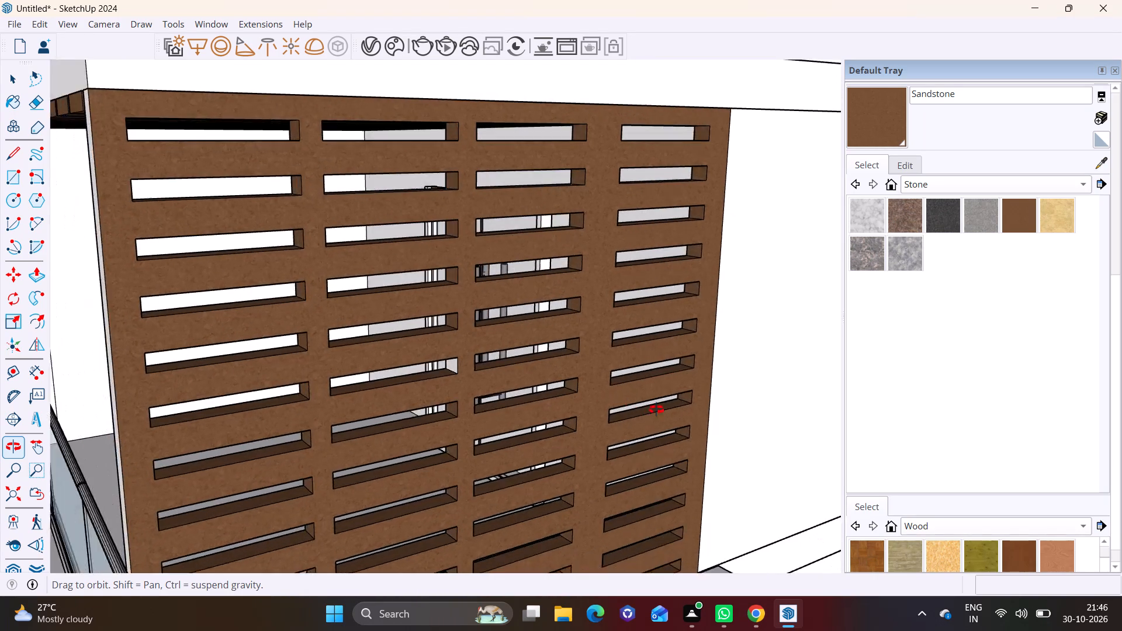
middle_drag(656, 410, 700, 405)
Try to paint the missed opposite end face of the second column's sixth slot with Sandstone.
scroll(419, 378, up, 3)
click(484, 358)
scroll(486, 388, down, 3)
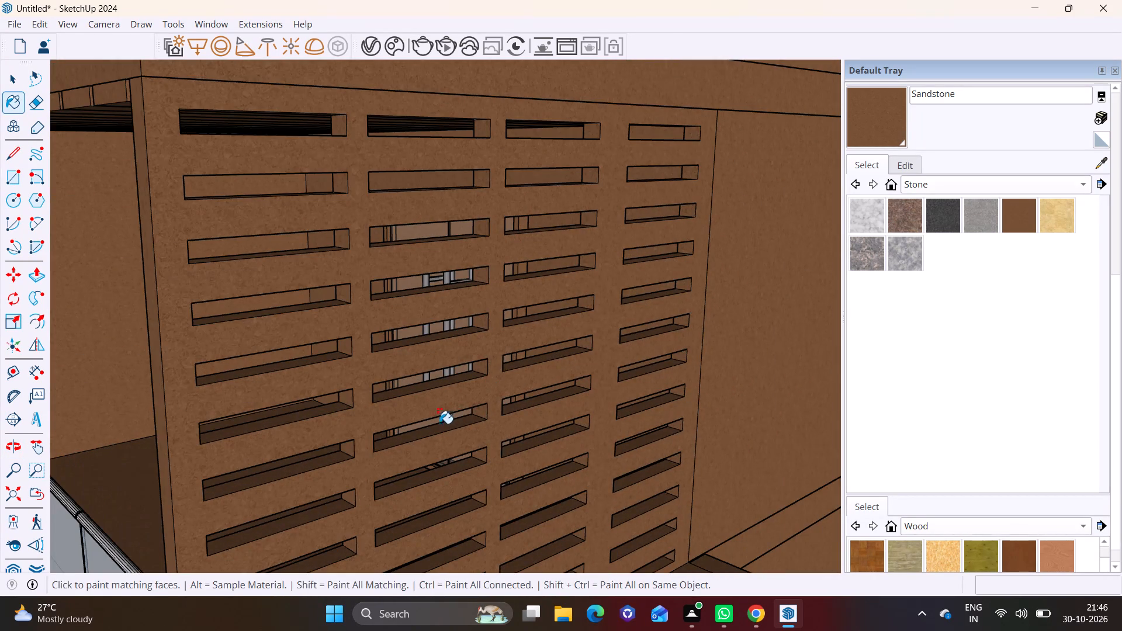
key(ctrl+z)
Paint only the missed opposite end face of the second column's sixth slot with Sandstone.
scroll(477, 398, up, 10)
middle_drag(490, 377, 557, 343)
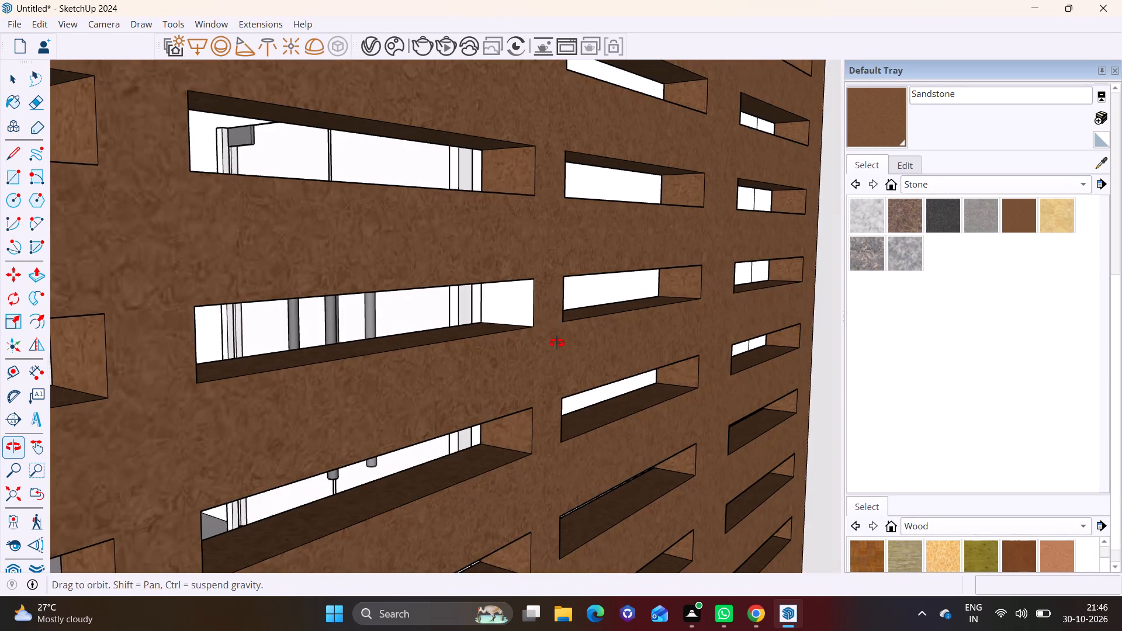
middle_drag(557, 343, 557, 342)
key(space)
click(512, 297)
click(871, 129)
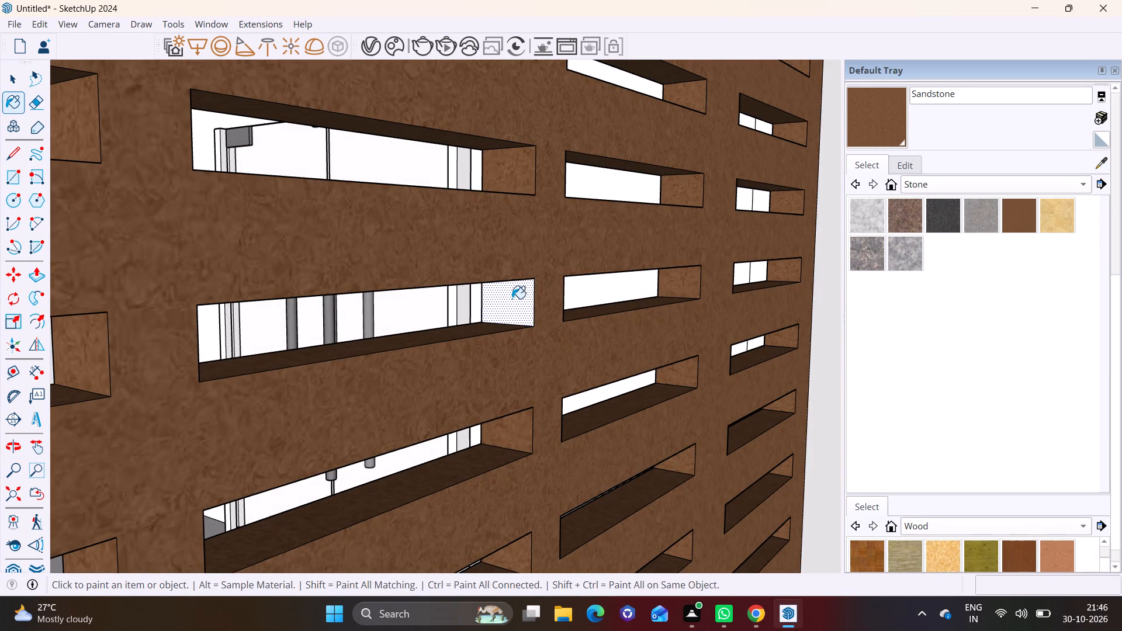
click(512, 299)
key(space)
Examine the painted screen and the surrounding balconies from several angles.
scroll(510, 332, down, 13)
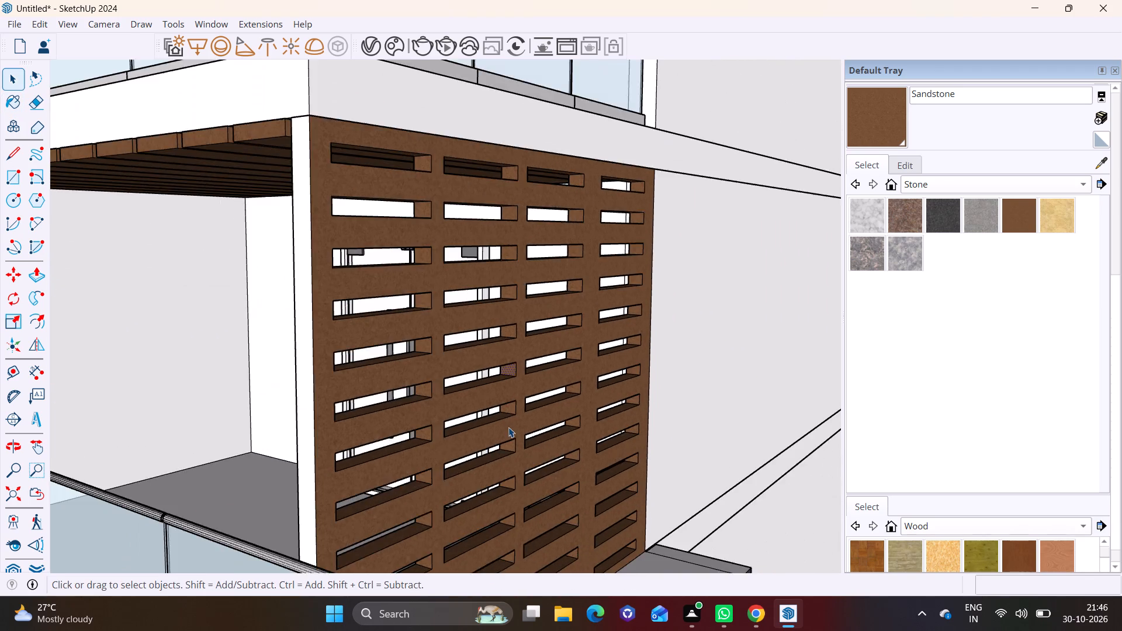
scroll(508, 427, down, 2)
shift+middle_drag(506, 457, 509, 334)
middle_drag(489, 382, 346, 438)
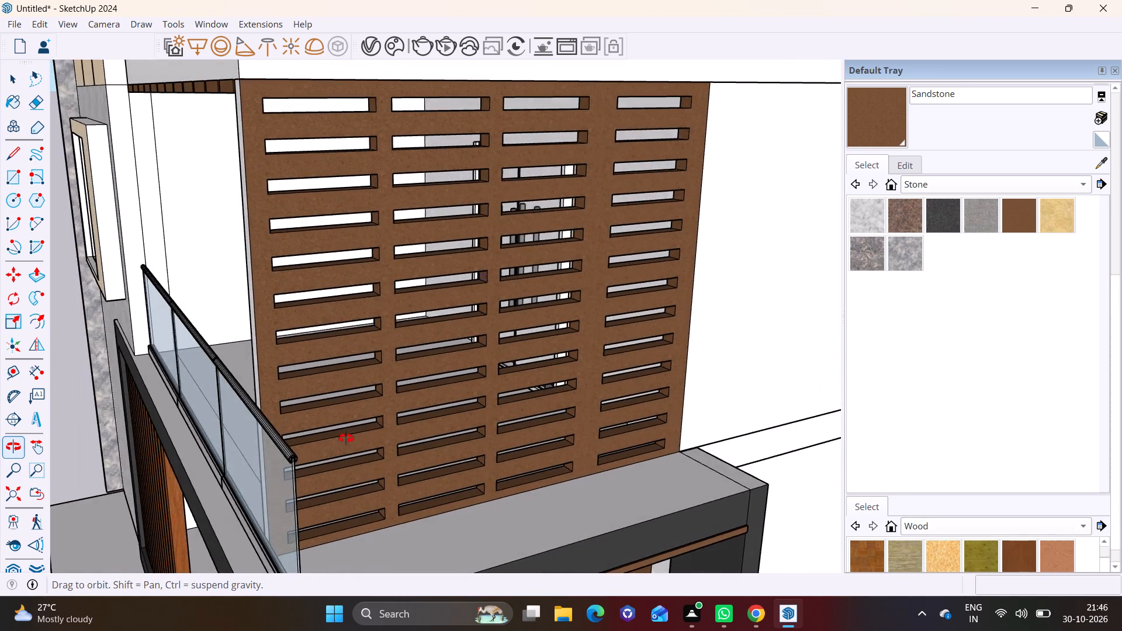
middle_drag(346, 438, 505, 427)
scroll(214, 464, down, 5)
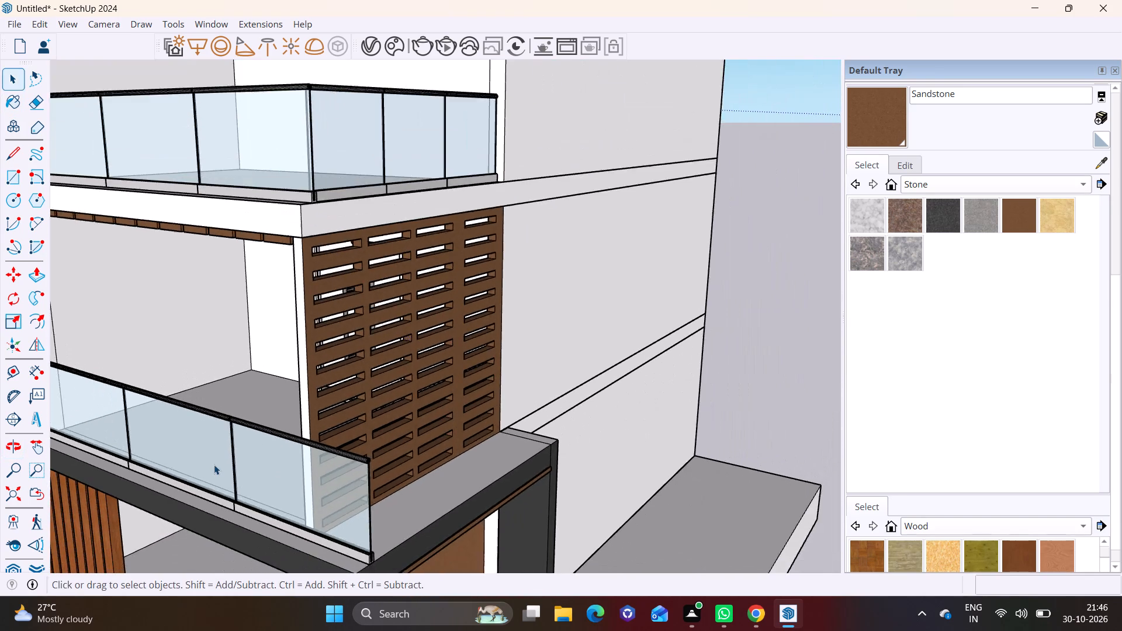
scroll(214, 464, down, 3)
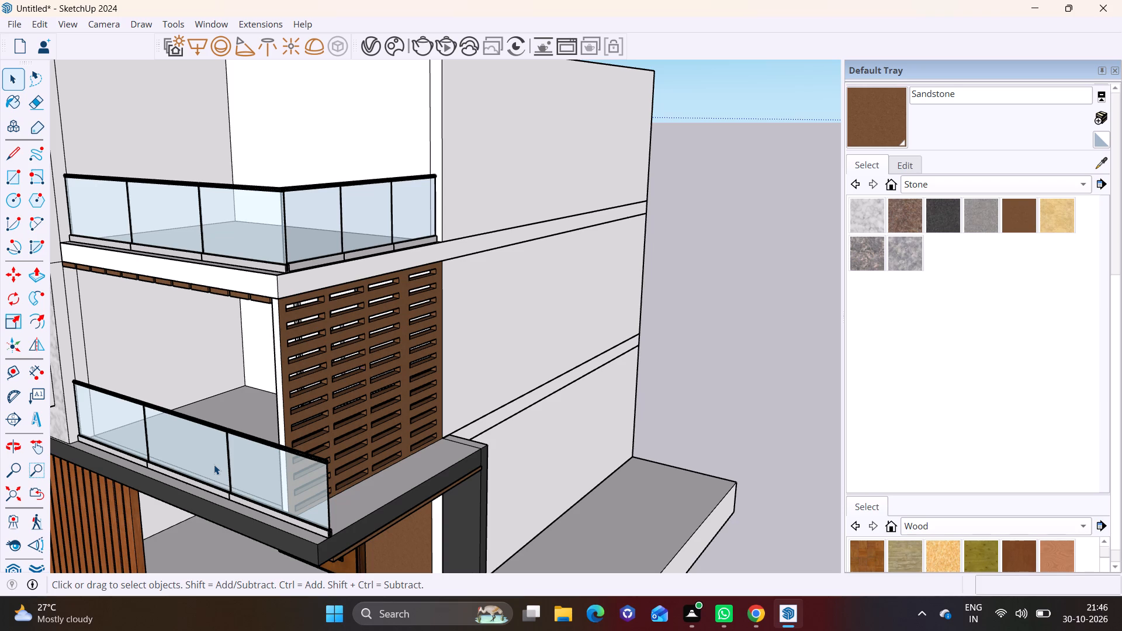
middle_drag(226, 464, 299, 475)
scroll(299, 475, down, 4)
scroll(302, 484, up, 4)
Scale the first-floor balcony's front glass railing shorter along the green axis so it ends at the slotted screen's front corner.
middle_drag(300, 483, 397, 449)
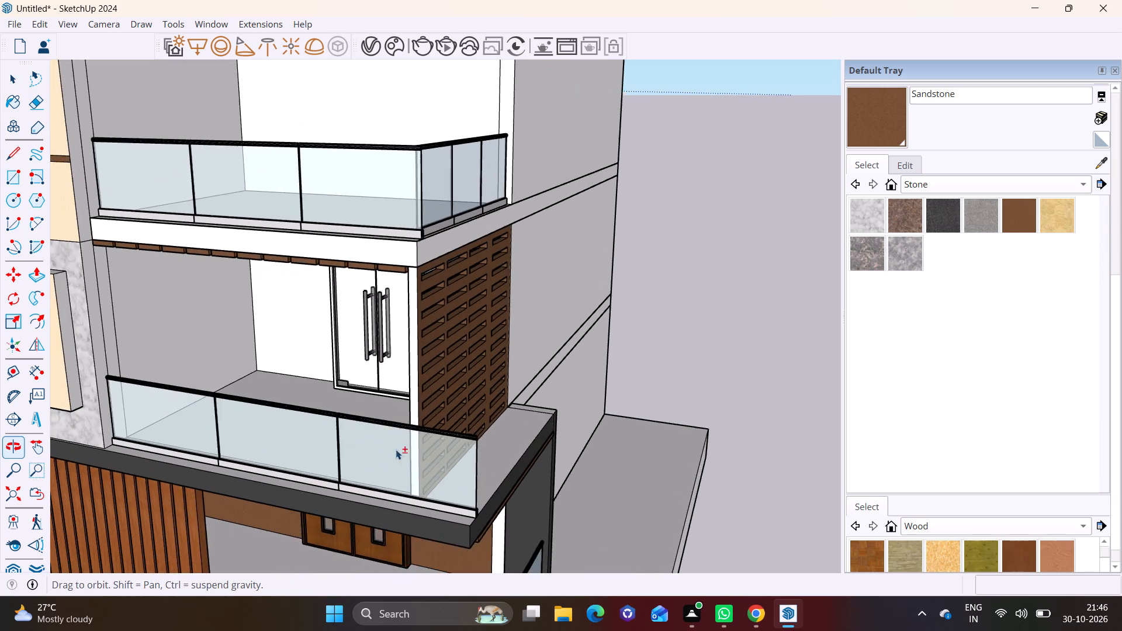
scroll(388, 450, up, 4)
click(320, 455)
click(21, 319)
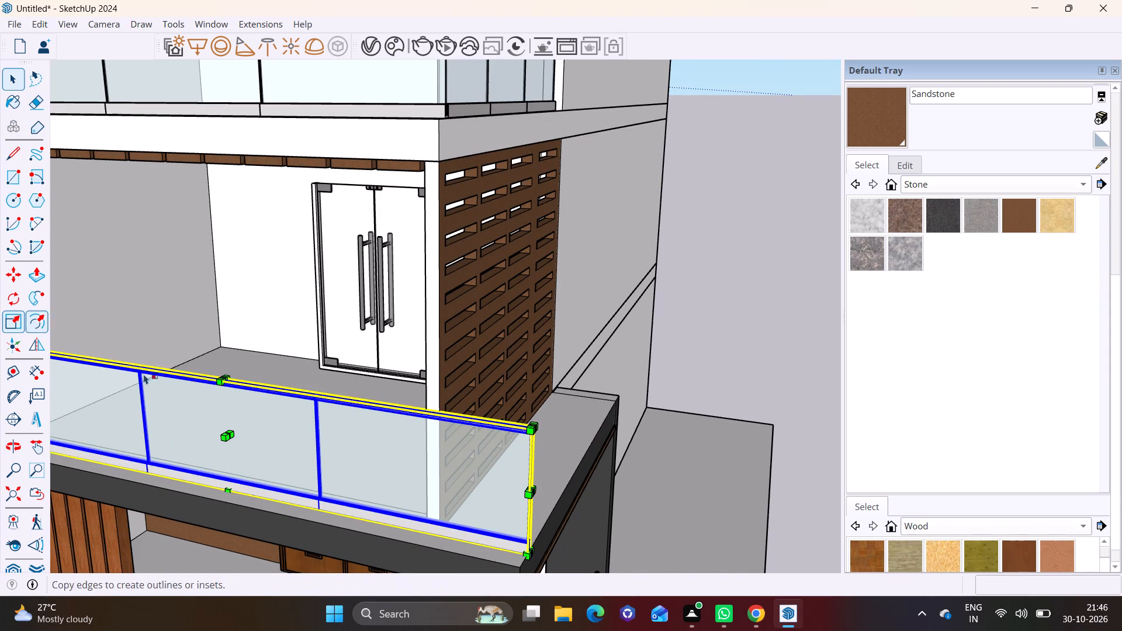
scroll(535, 487, up, 6)
click(530, 498)
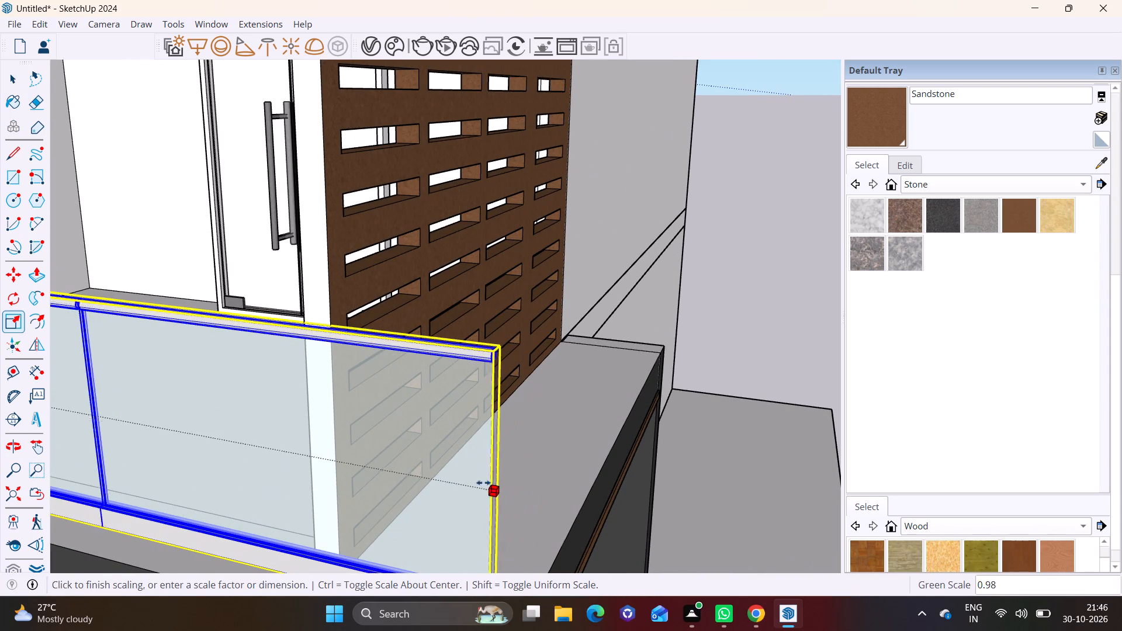
click(354, 445)
key(space)
click(449, 464)
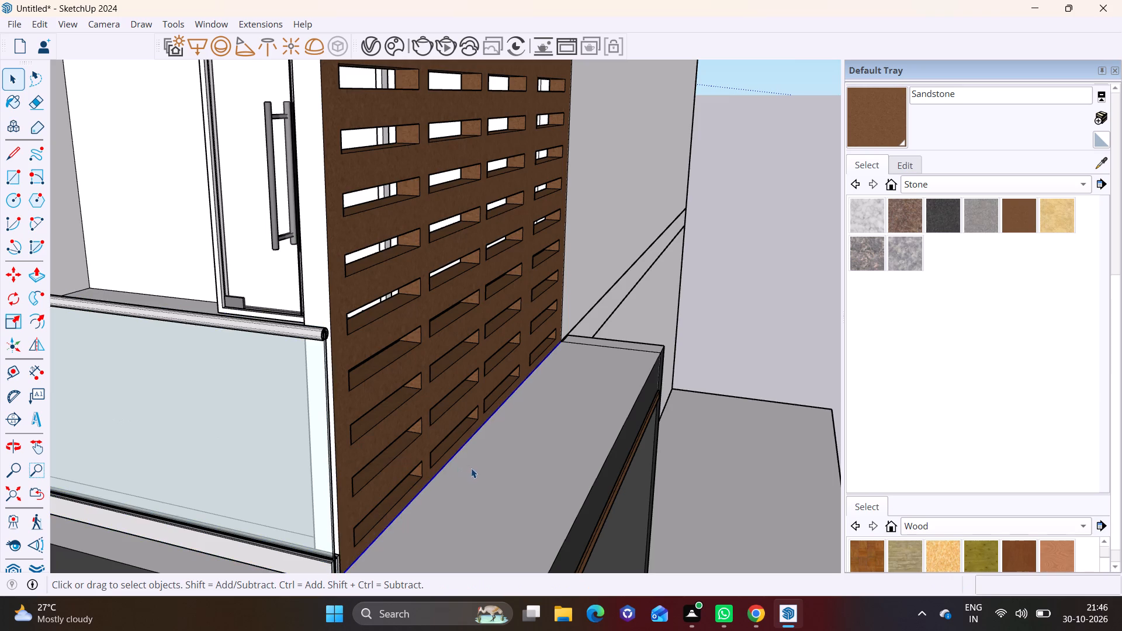
scroll(483, 474, down, 15)
click(719, 497)
Paint the slotted screen's remaining white front end face with Sandstone.
scroll(528, 501, down, 3)
shift+middle_drag(527, 501, 524, 439)
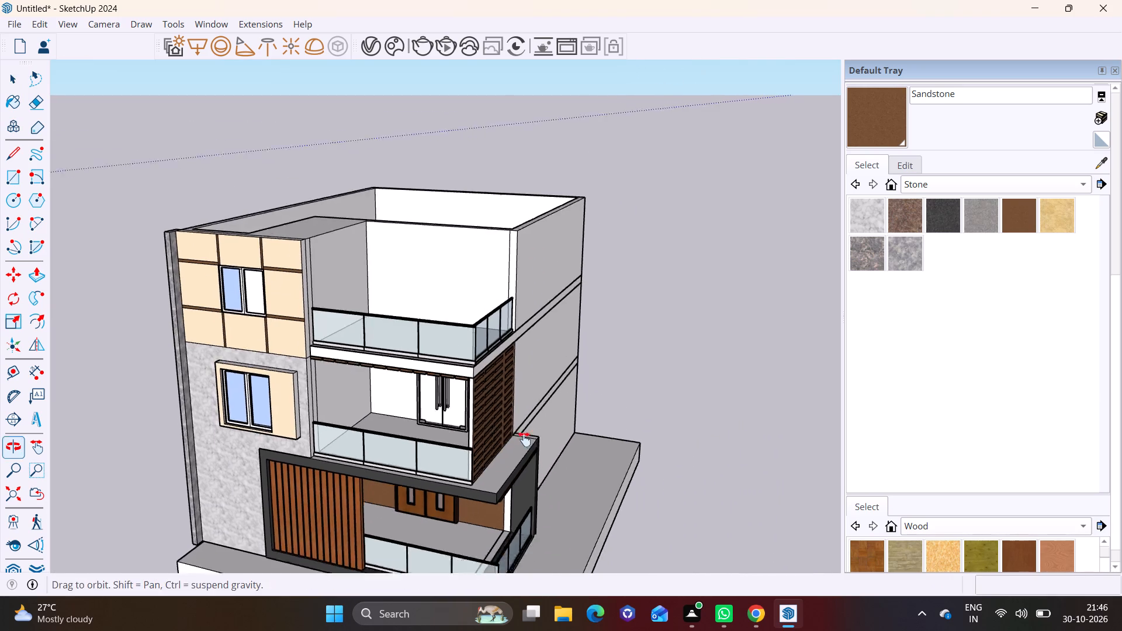
shift+middle_drag(524, 439, 524, 386)
scroll(469, 341, up, 13)
middle_drag(459, 318, 439, 264)
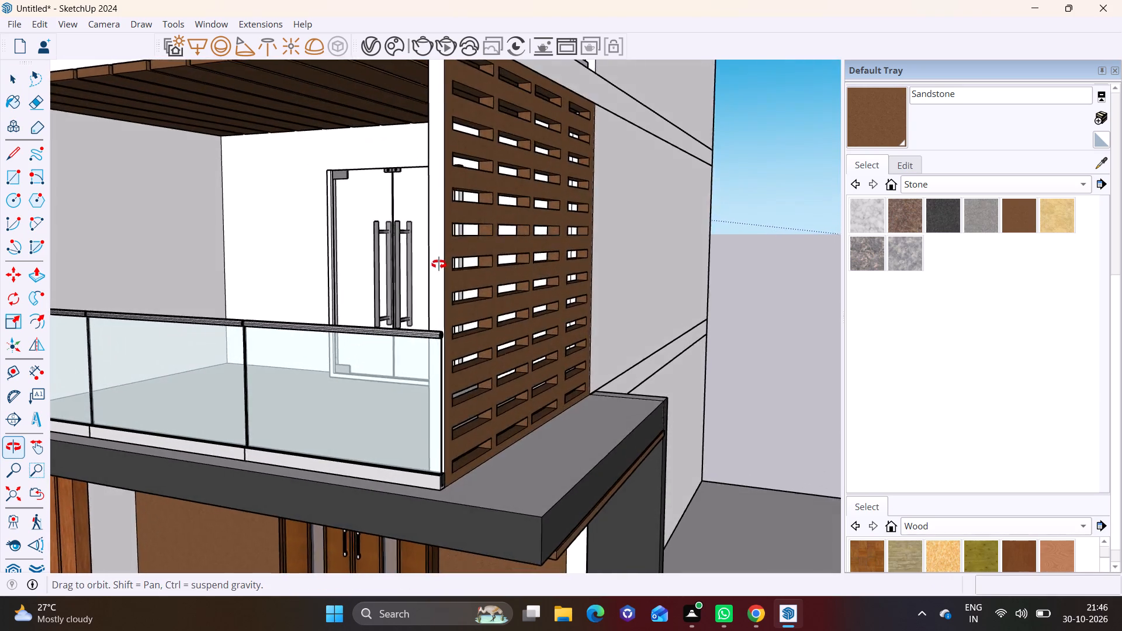
middle_drag(439, 264, 476, 296)
click(870, 123)
click(465, 195)
middle_drag(489, 218, 736, 233)
scroll(607, 192, up, 3)
click(627, 203)
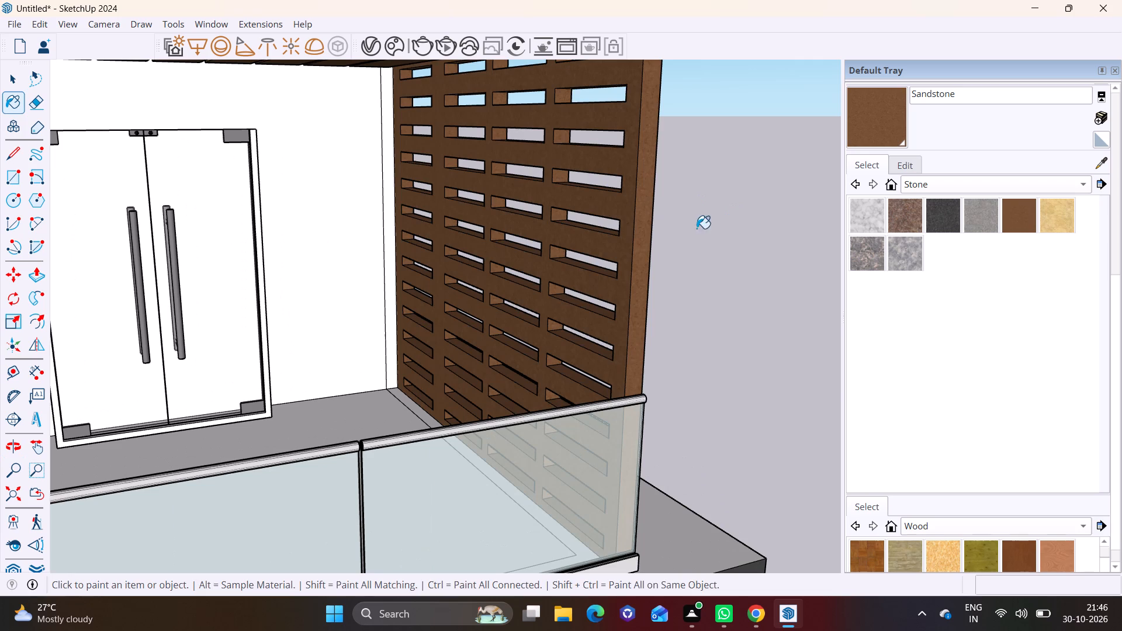
key(space)
click(705, 245)
Examine the painted screen, the shortened railing and the whole front facade from several angles.
scroll(709, 258, down, 7)
middle_drag(685, 268, 337, 247)
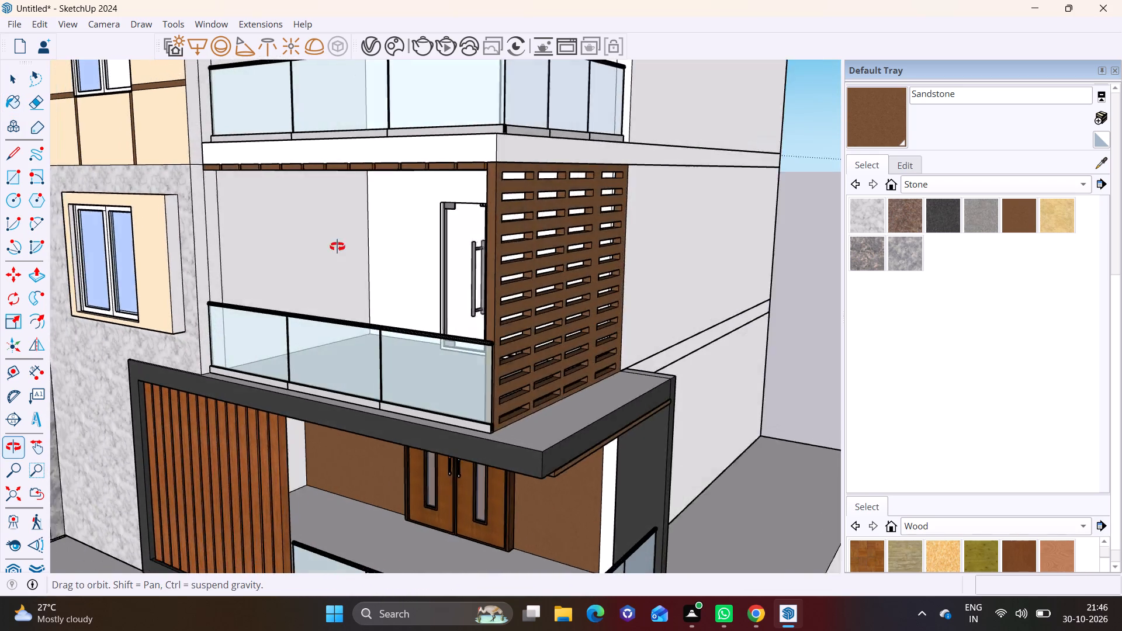
middle_drag(337, 247, 359, 227)
scroll(487, 230, down, 3)
middle_drag(485, 234, 509, 233)
scroll(509, 233, down, 5)
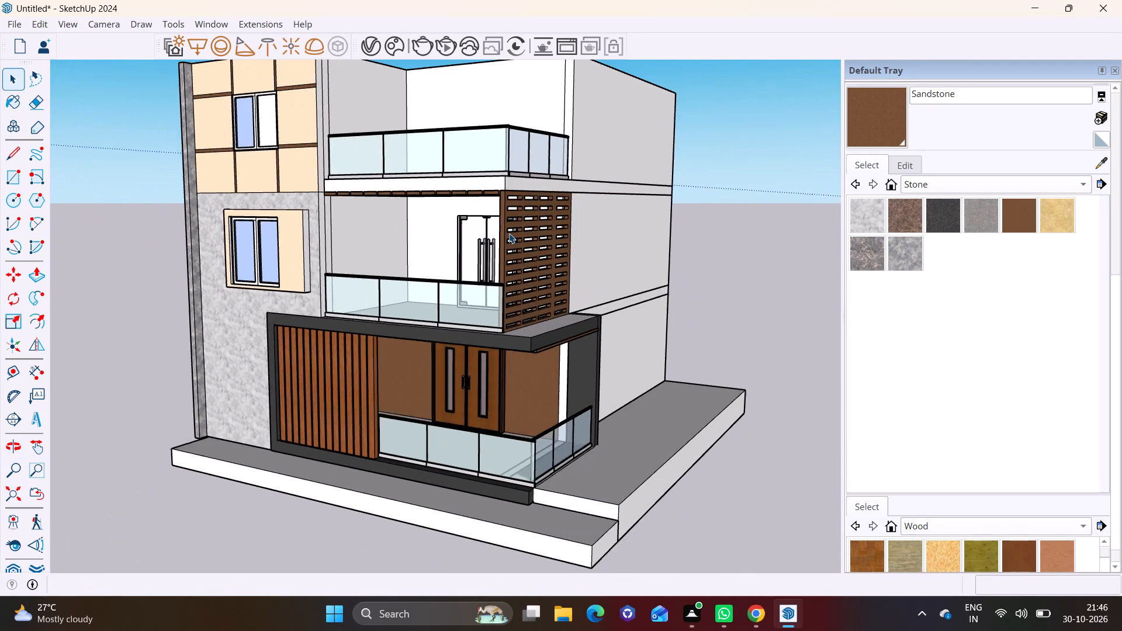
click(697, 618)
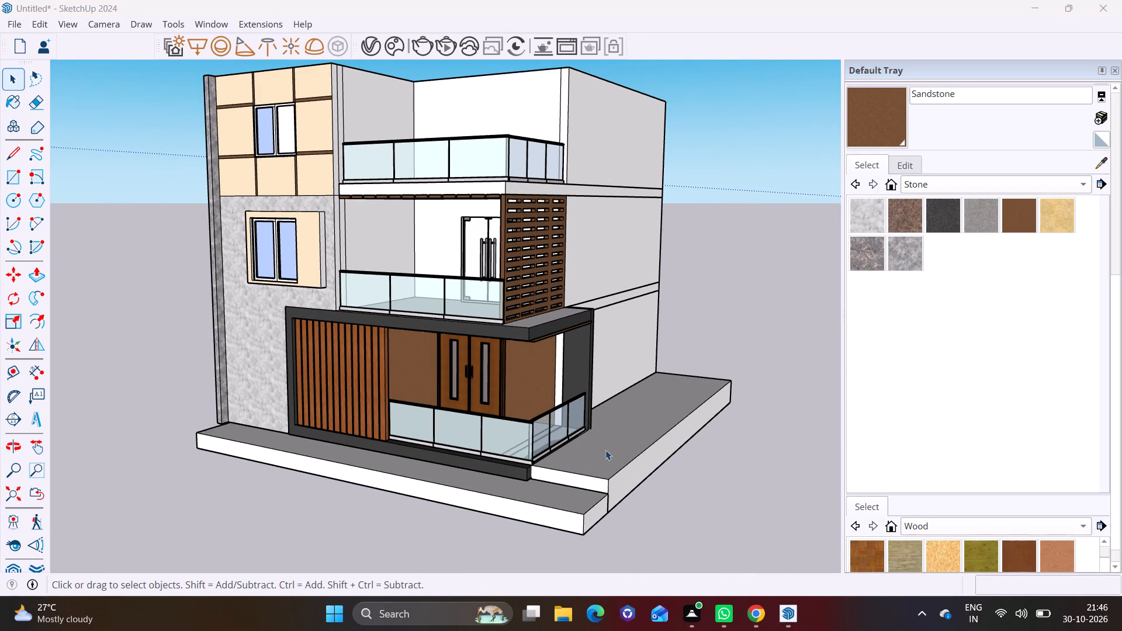
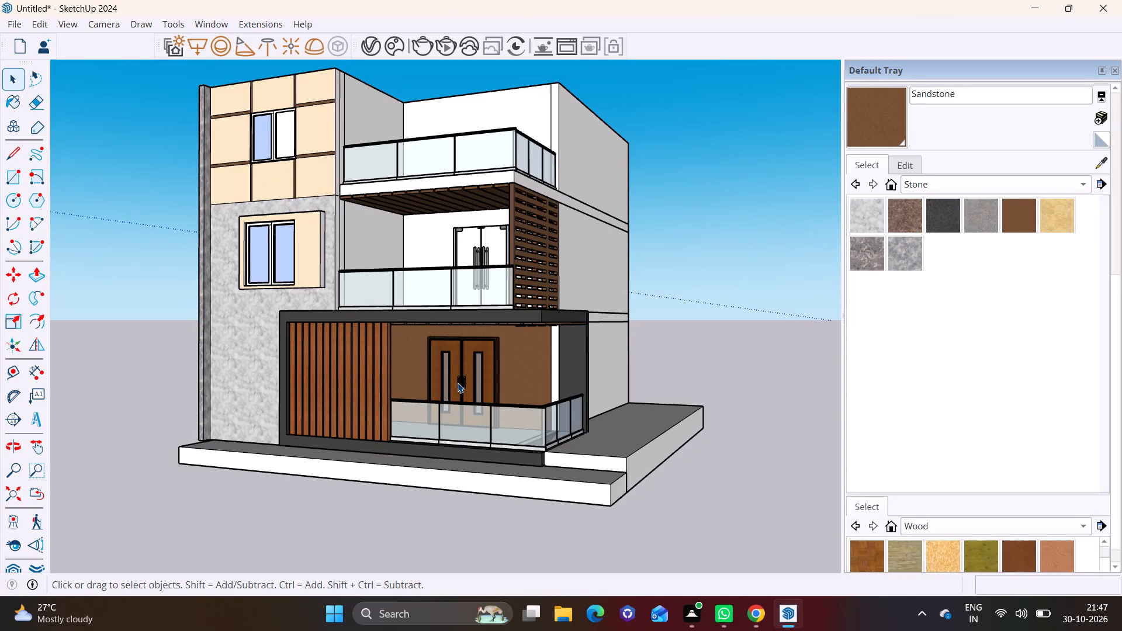
Push/Pull the inner face of the thick roof block 5' 10 9/16" toward the top-floor balcony to leave a thin parapet wall.
scroll(356, 104, down, 2)
scroll(364, 156, down, 2)
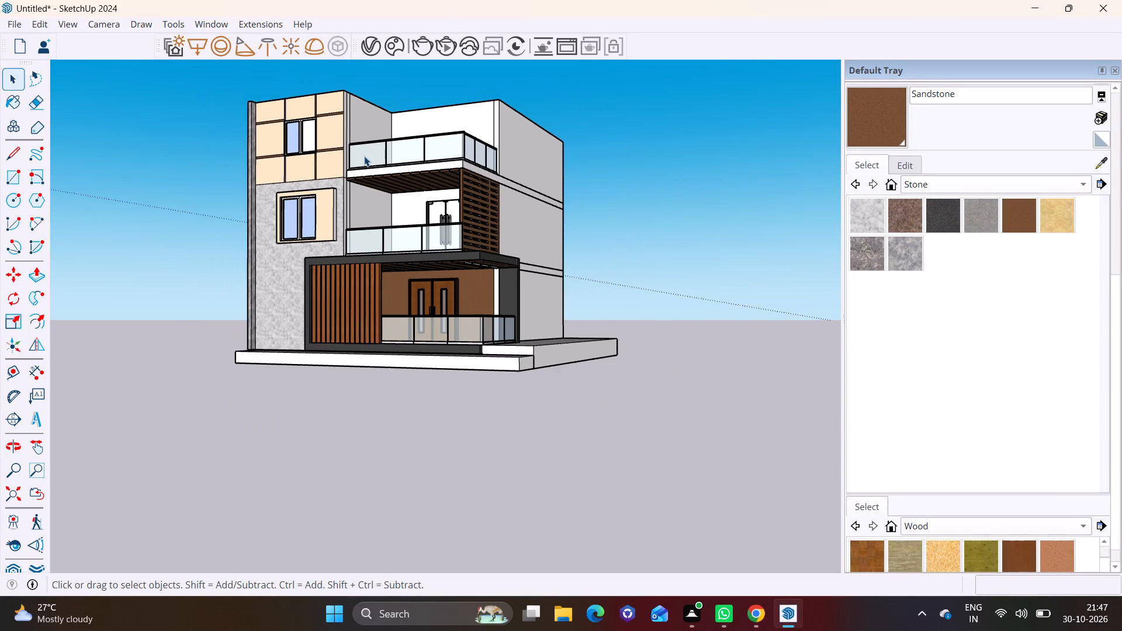
scroll(364, 156, down, 3)
middle_drag(369, 195, 401, 288)
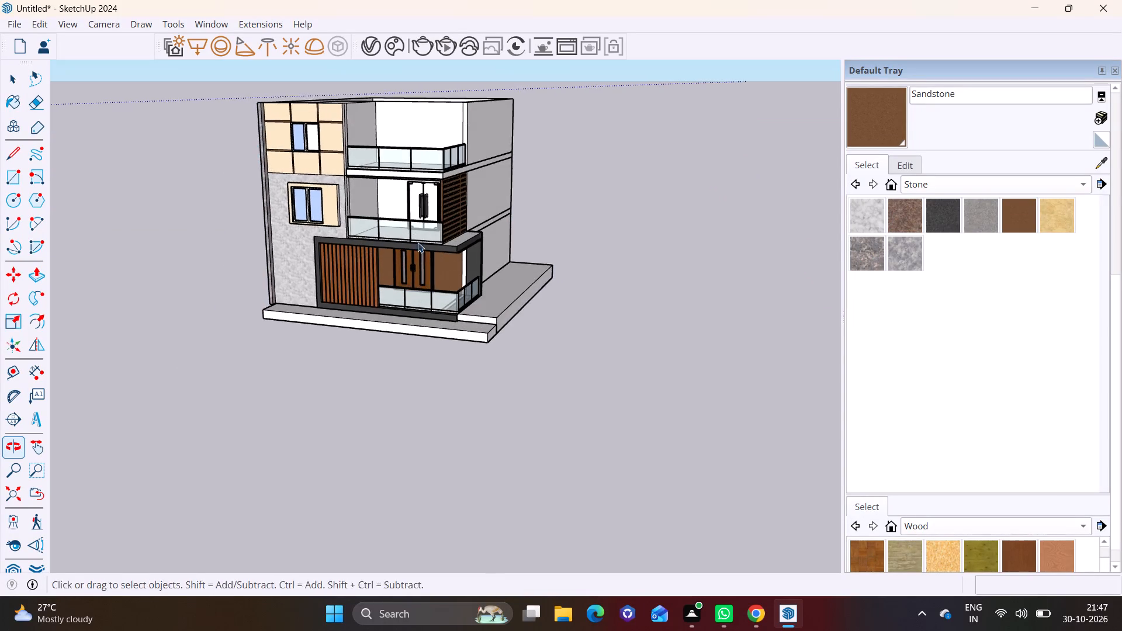
middle_drag(418, 242, 421, 460)
scroll(369, 303, up, 8)
middle_drag(352, 327, 267, 473)
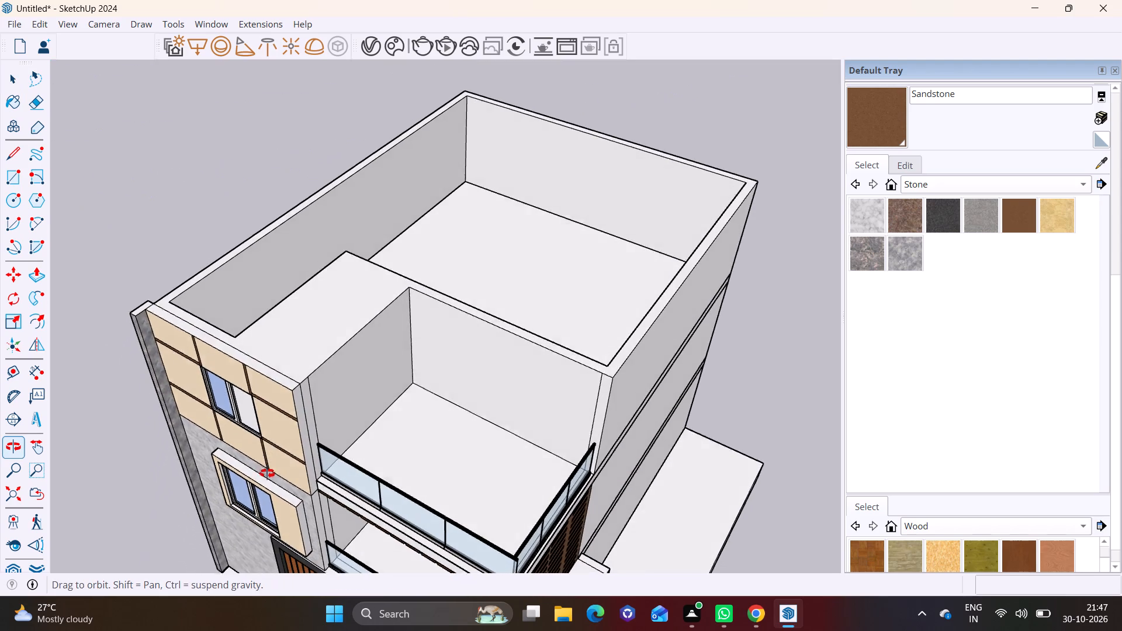
middle_drag(267, 473, 246, 450)
scroll(250, 464, up, 1)
scroll(246, 450, down, 1)
middle_drag(300, 290, 604, 338)
scroll(532, 368, up, 1)
middle_drag(532, 368, 667, 300)
click(438, 373)
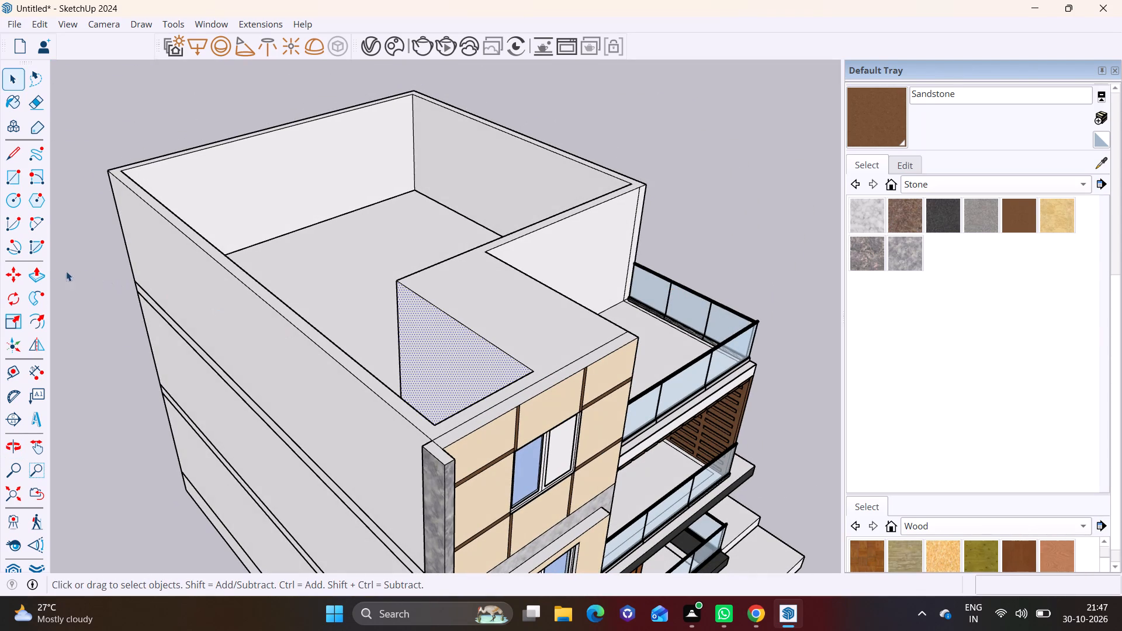
click(41, 269)
click(465, 358)
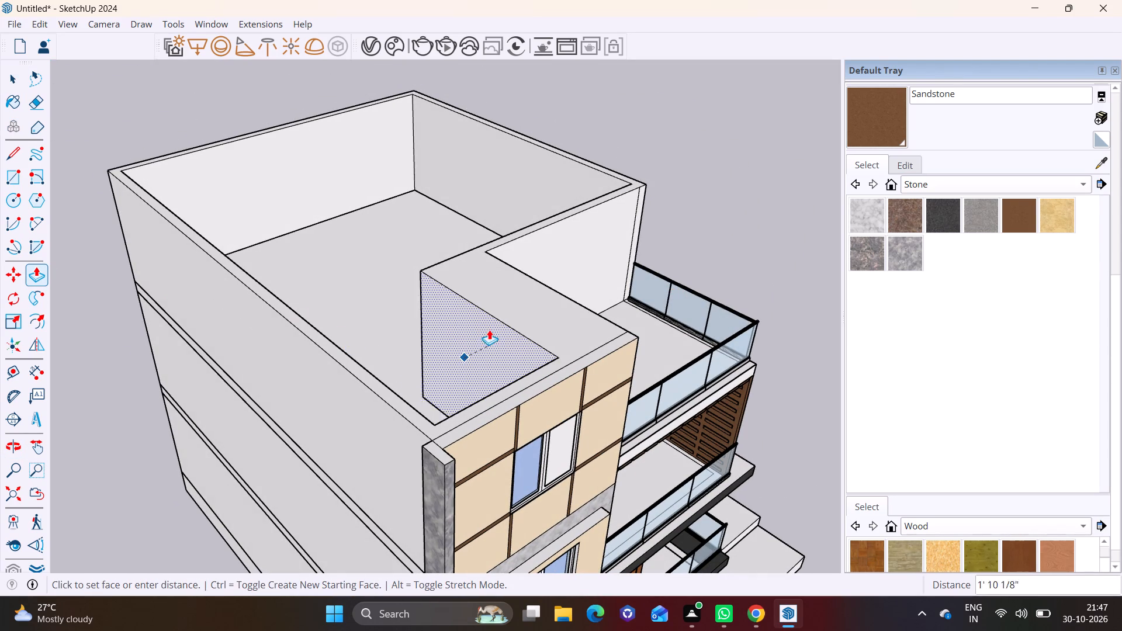
click(530, 303)
Paint the white top face of the stone pillar at the facade's outer corner with Stone Vein Gray.
middle_drag(555, 301, 380, 394)
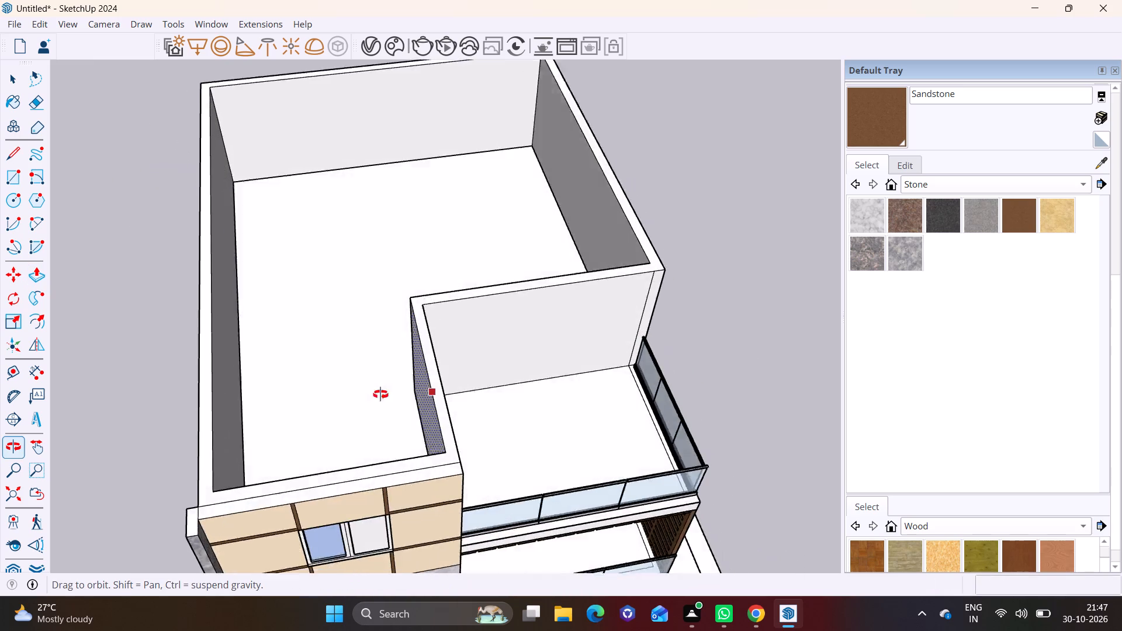
middle_drag(380, 394, 321, 398)
scroll(313, 392, down, 4)
scroll(210, 411, up, 2)
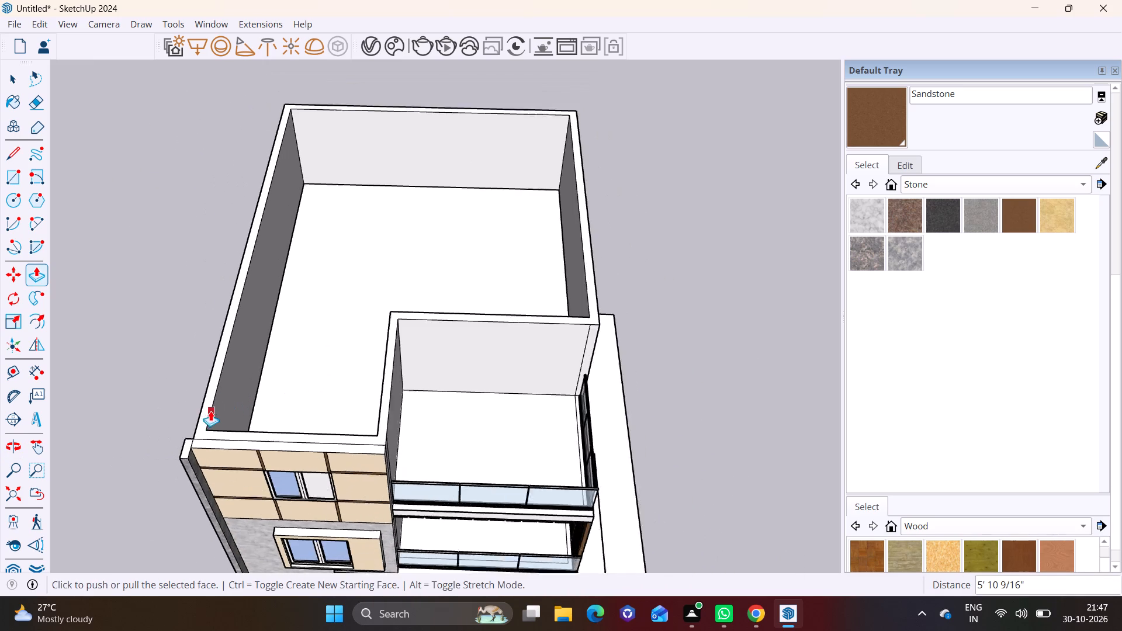
scroll(210, 411, up, 4)
click(916, 254)
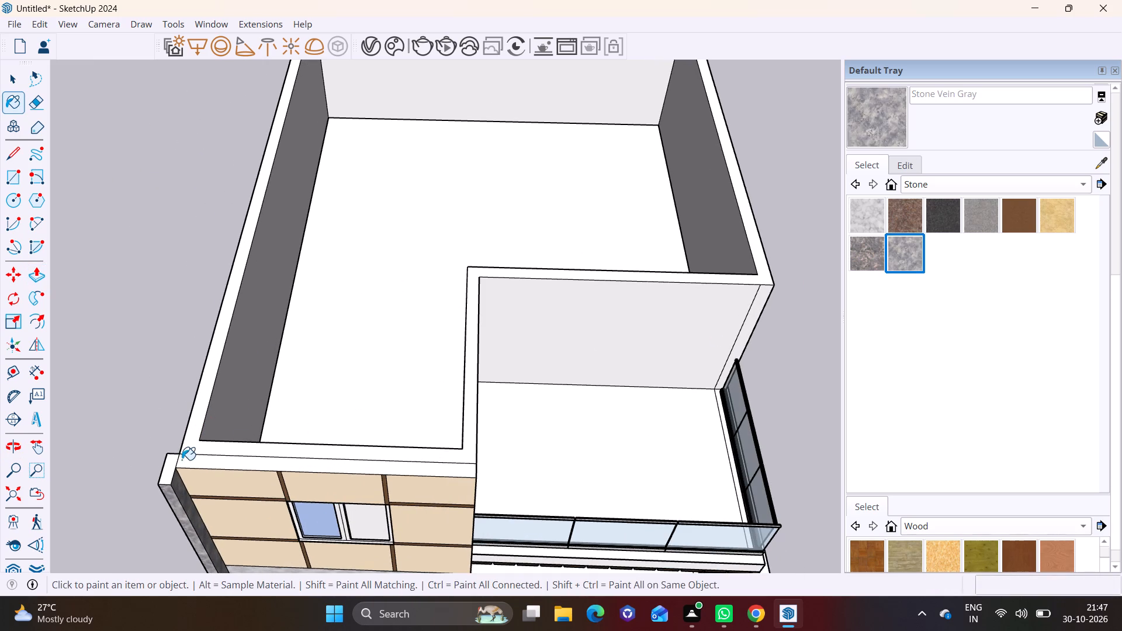
click(168, 466)
Examine the thinned parapet, the open roof and the front facade from several angles.
scroll(170, 441, down, 6)
middle_drag(224, 369, 253, 251)
middle_drag(214, 373, 153, 329)
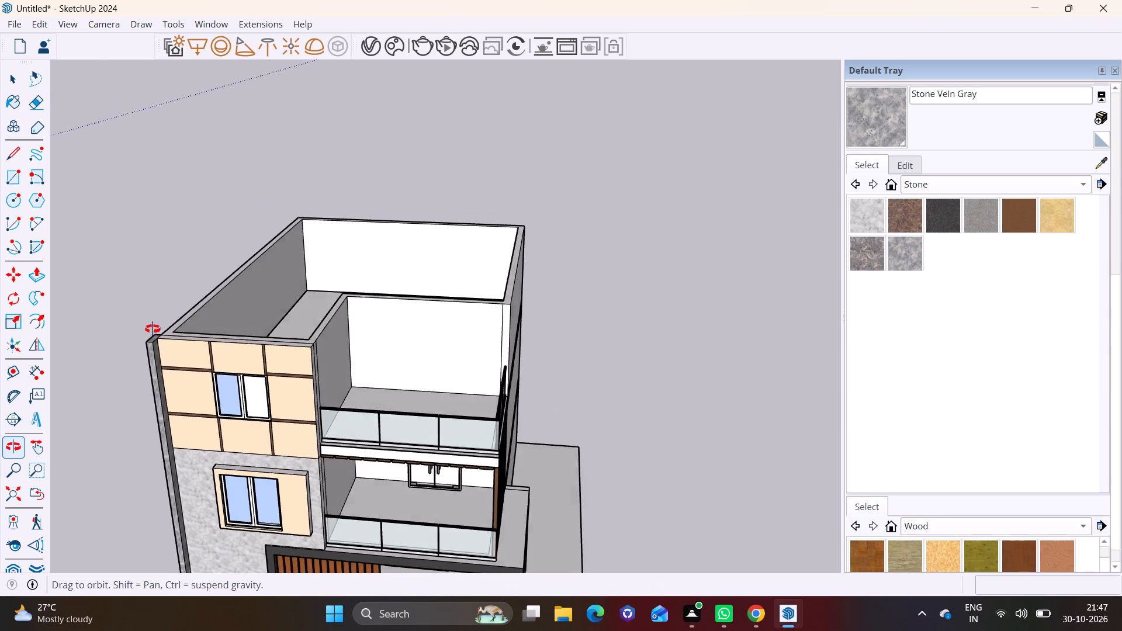
middle_drag(153, 329, 150, 276)
scroll(238, 272, down, 2)
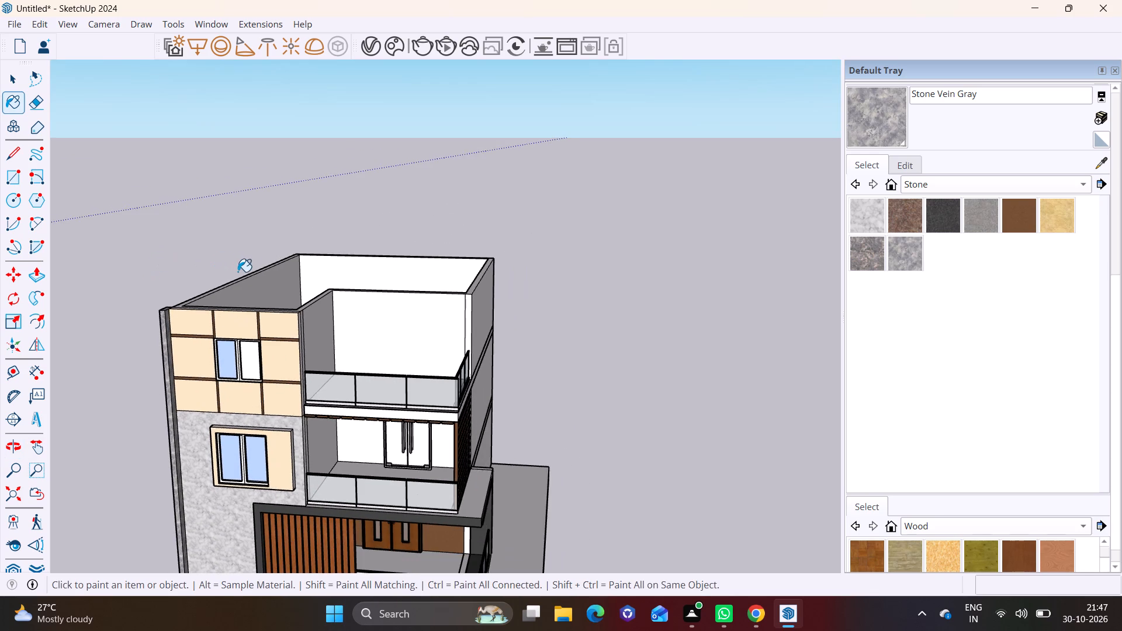
middle_drag(247, 272, 291, 484)
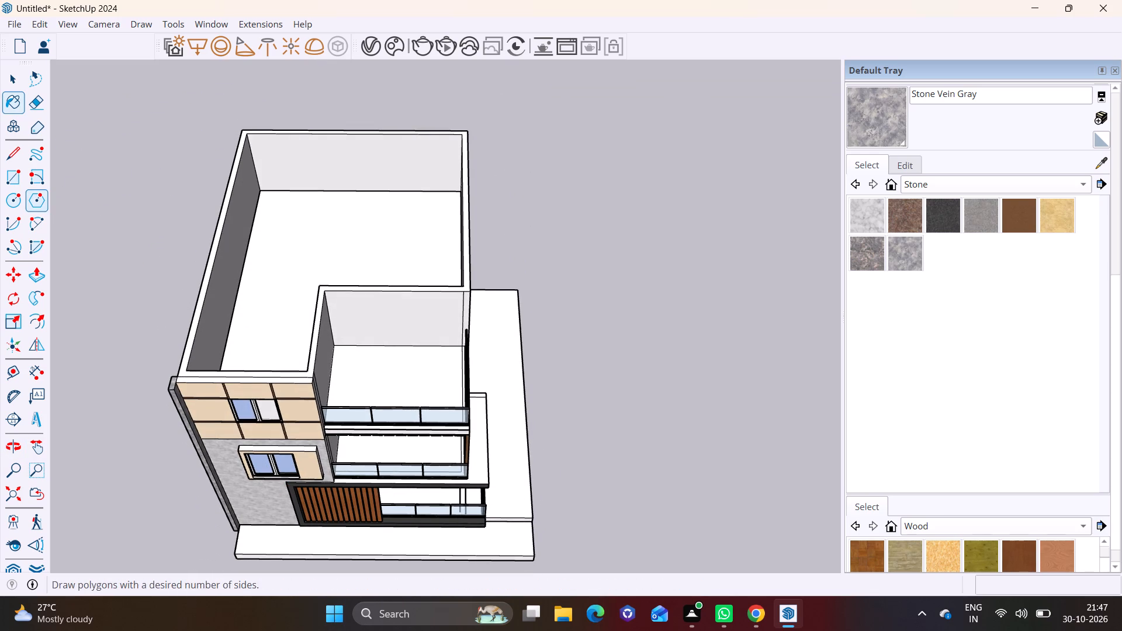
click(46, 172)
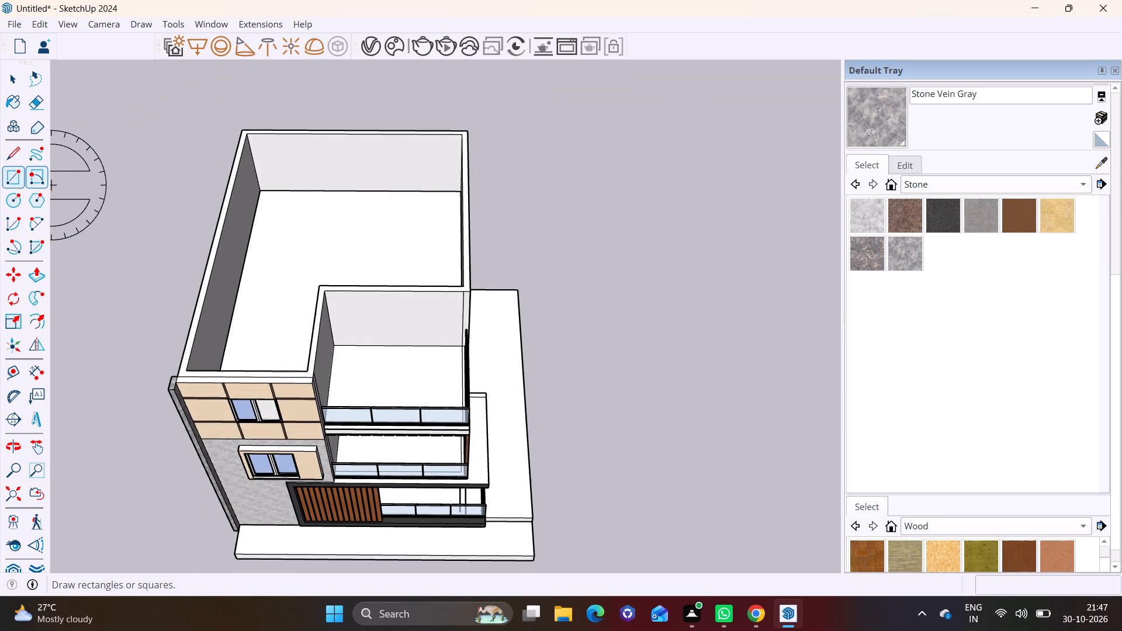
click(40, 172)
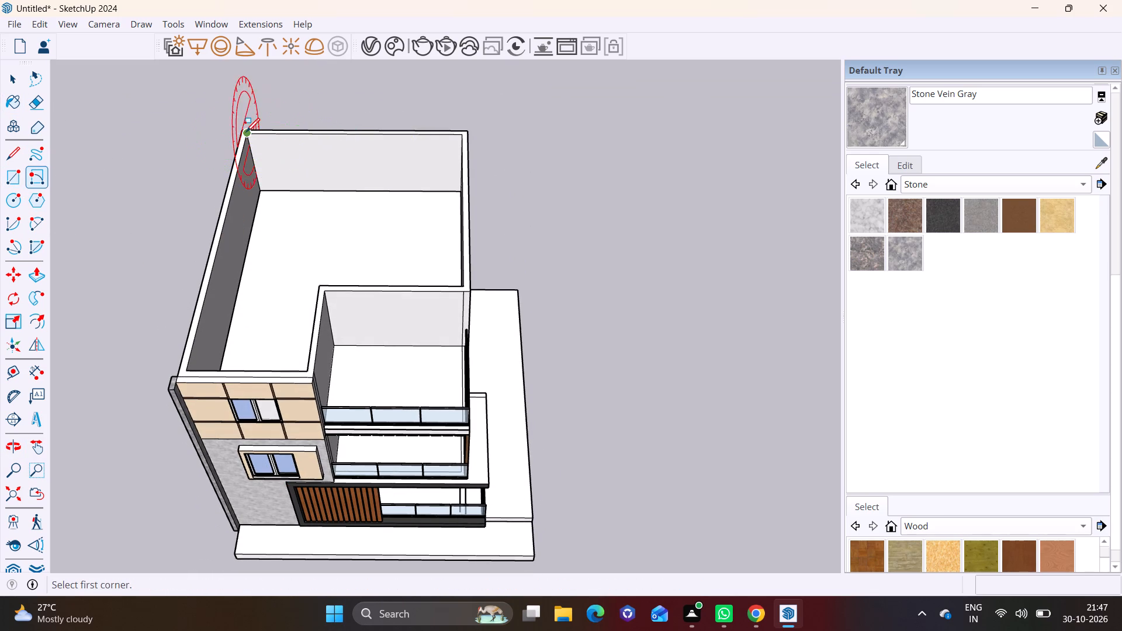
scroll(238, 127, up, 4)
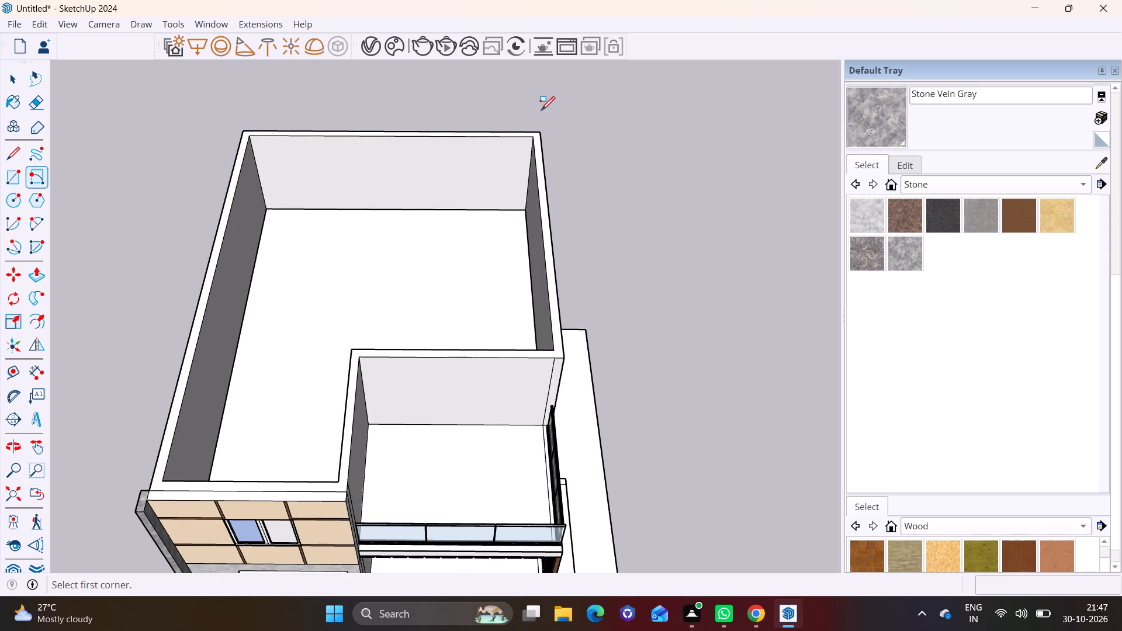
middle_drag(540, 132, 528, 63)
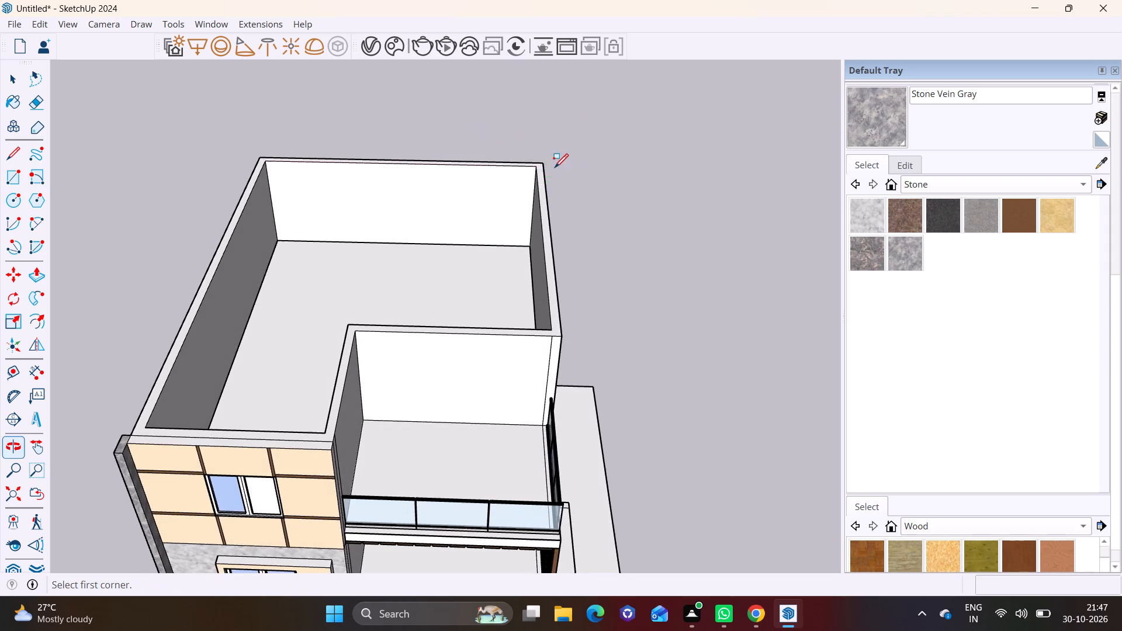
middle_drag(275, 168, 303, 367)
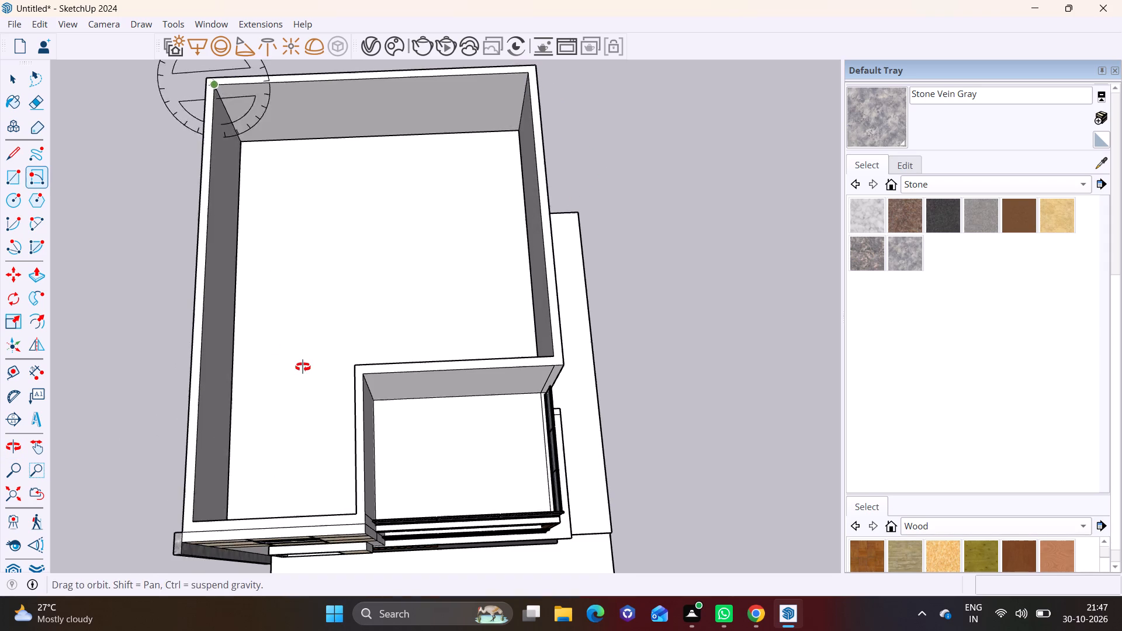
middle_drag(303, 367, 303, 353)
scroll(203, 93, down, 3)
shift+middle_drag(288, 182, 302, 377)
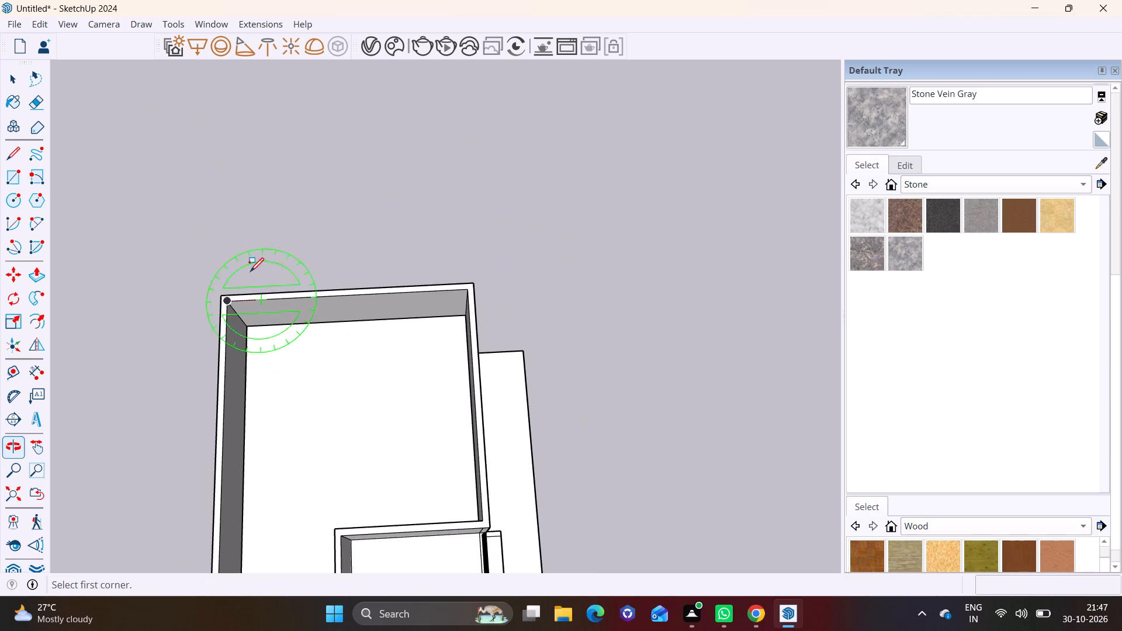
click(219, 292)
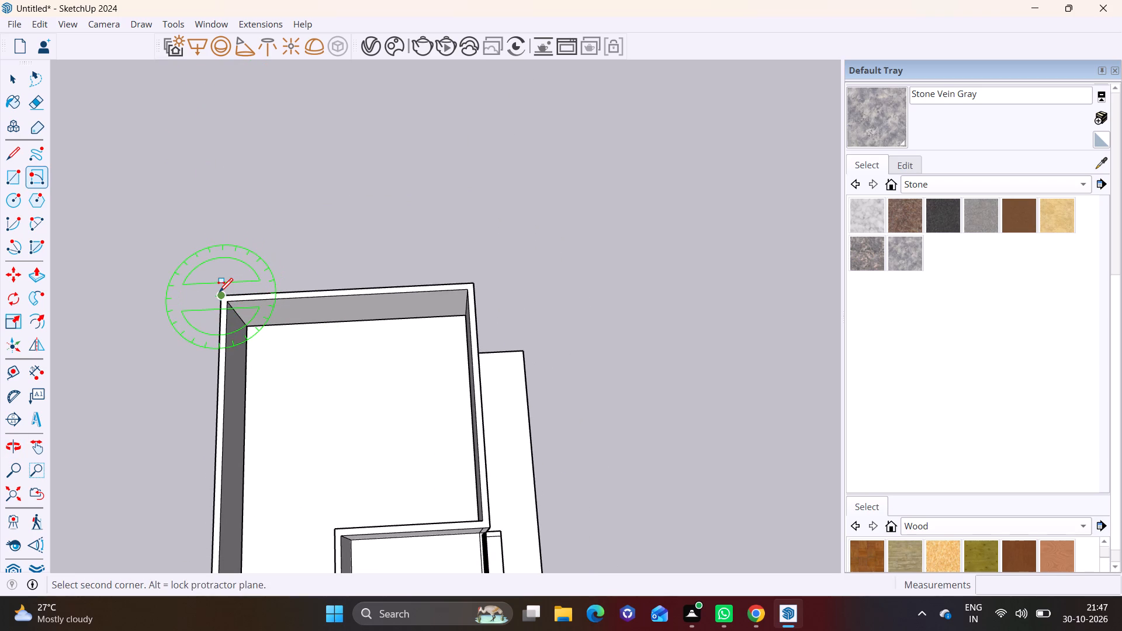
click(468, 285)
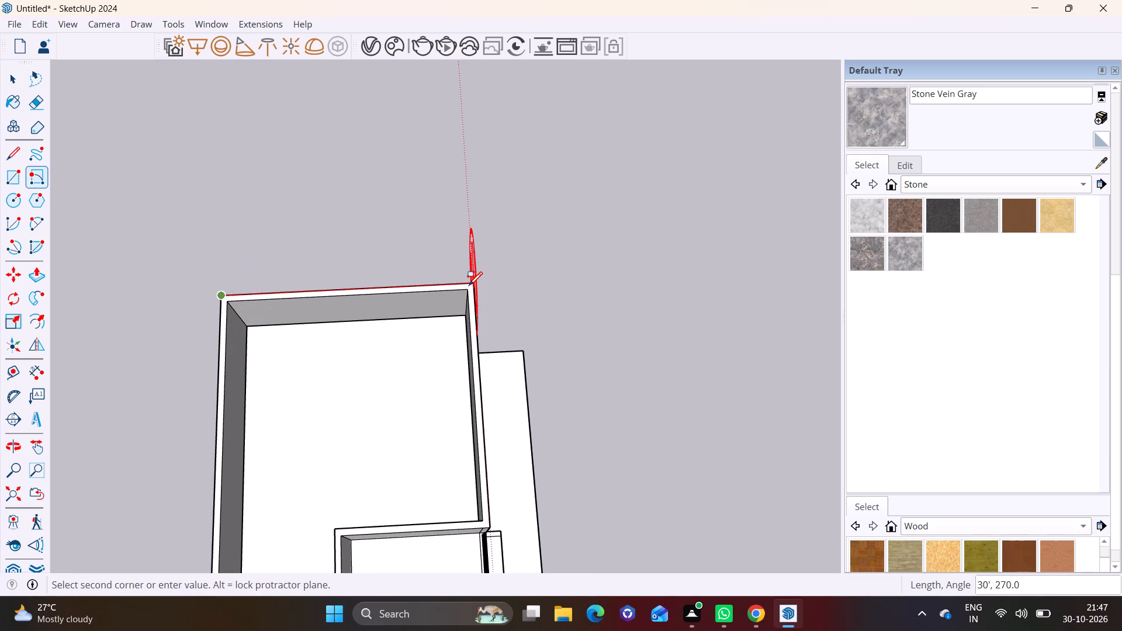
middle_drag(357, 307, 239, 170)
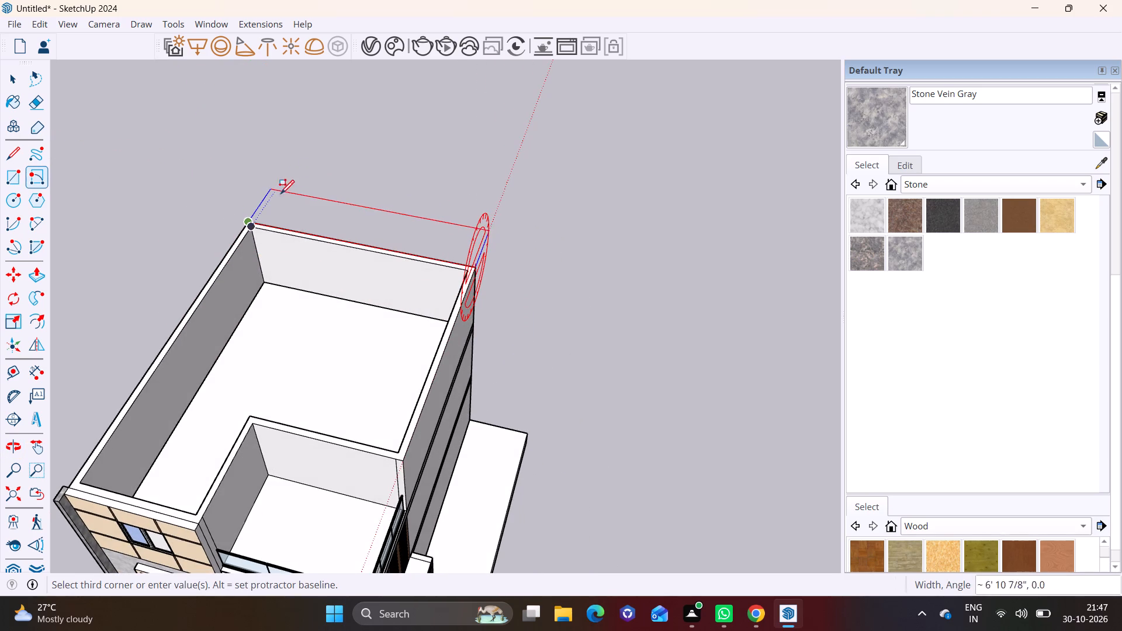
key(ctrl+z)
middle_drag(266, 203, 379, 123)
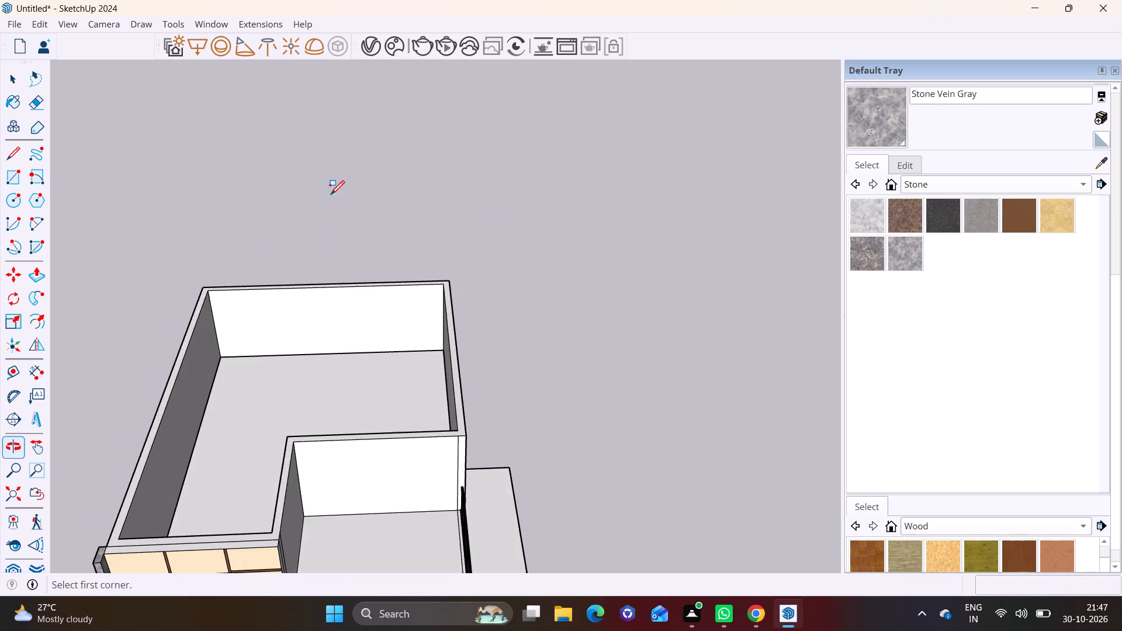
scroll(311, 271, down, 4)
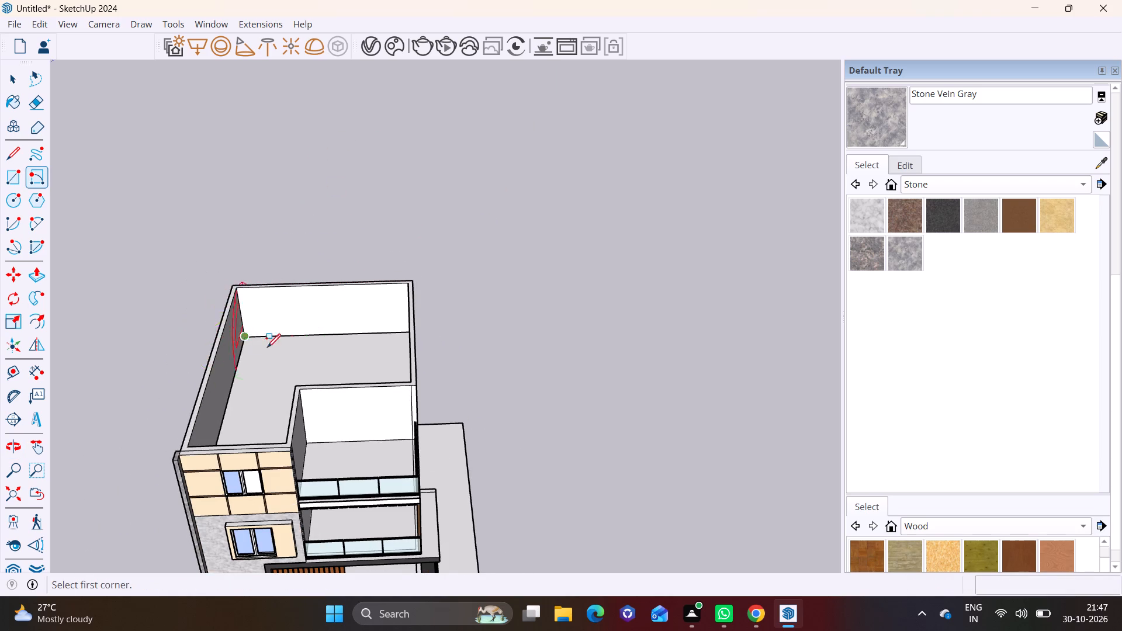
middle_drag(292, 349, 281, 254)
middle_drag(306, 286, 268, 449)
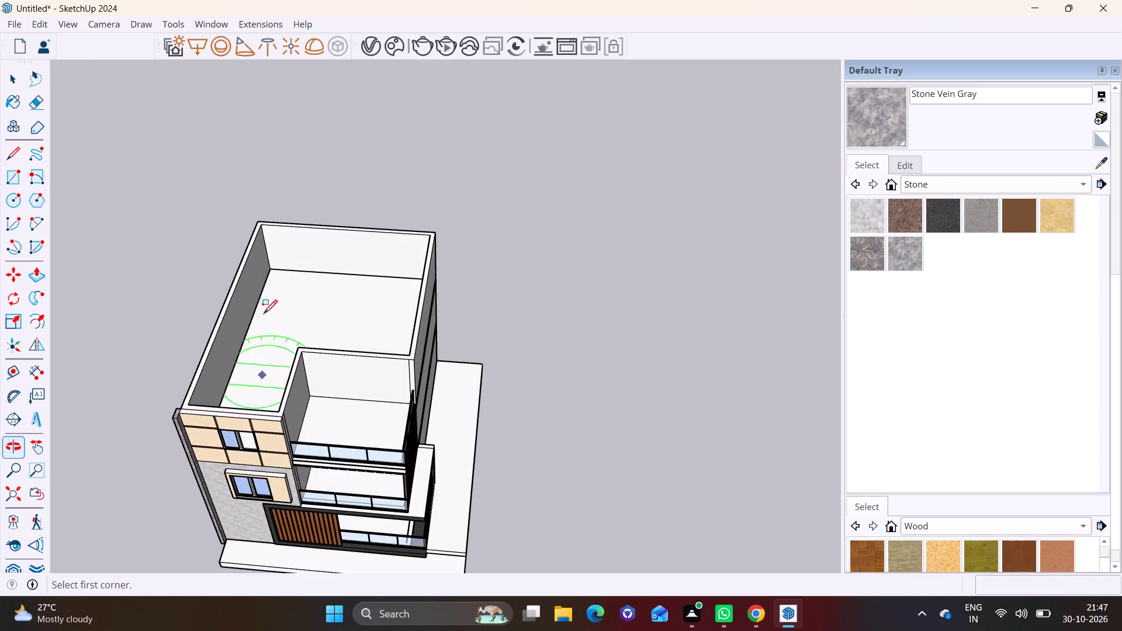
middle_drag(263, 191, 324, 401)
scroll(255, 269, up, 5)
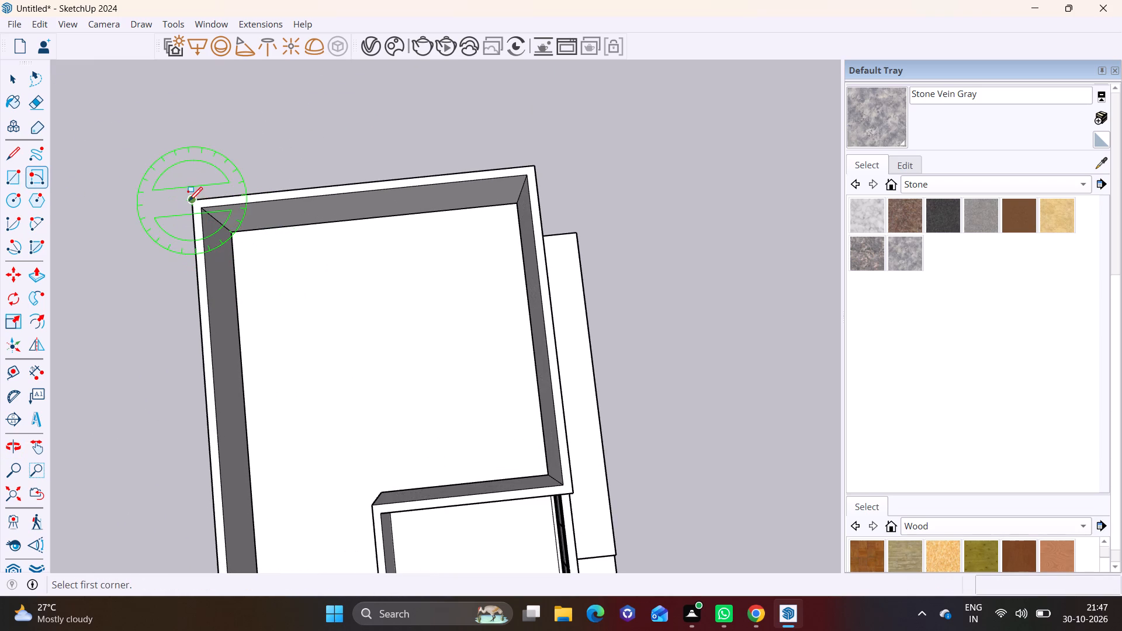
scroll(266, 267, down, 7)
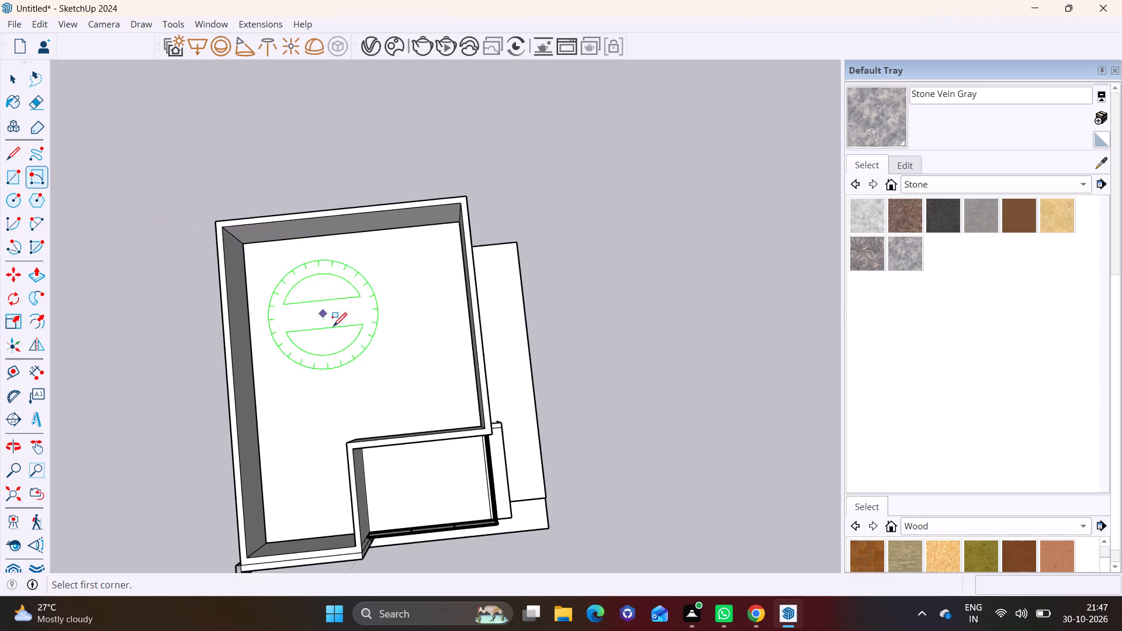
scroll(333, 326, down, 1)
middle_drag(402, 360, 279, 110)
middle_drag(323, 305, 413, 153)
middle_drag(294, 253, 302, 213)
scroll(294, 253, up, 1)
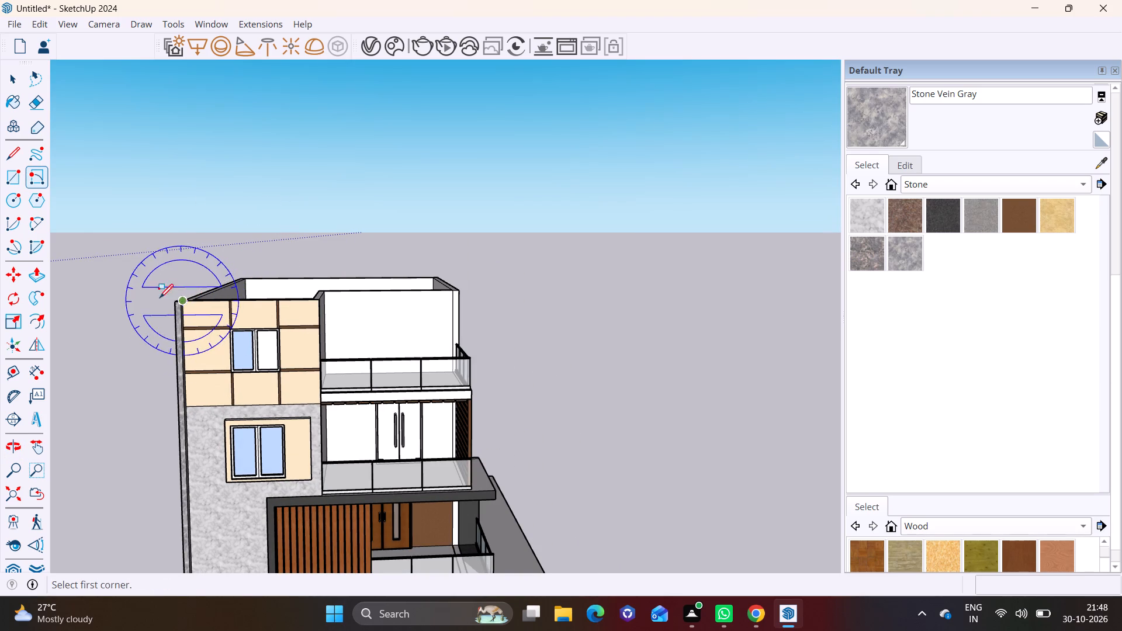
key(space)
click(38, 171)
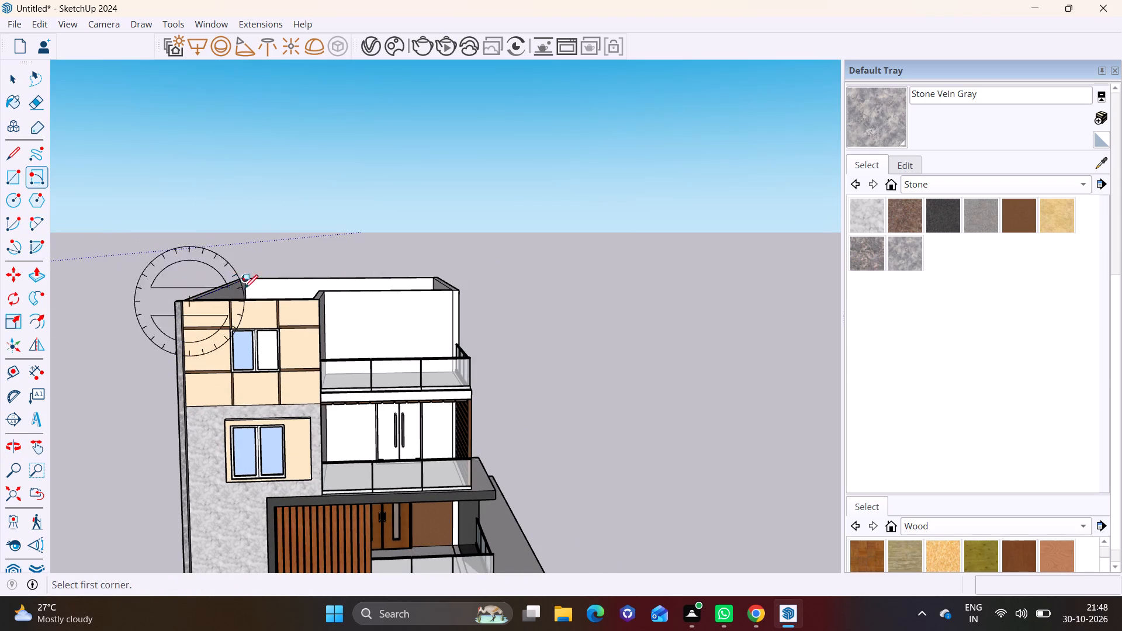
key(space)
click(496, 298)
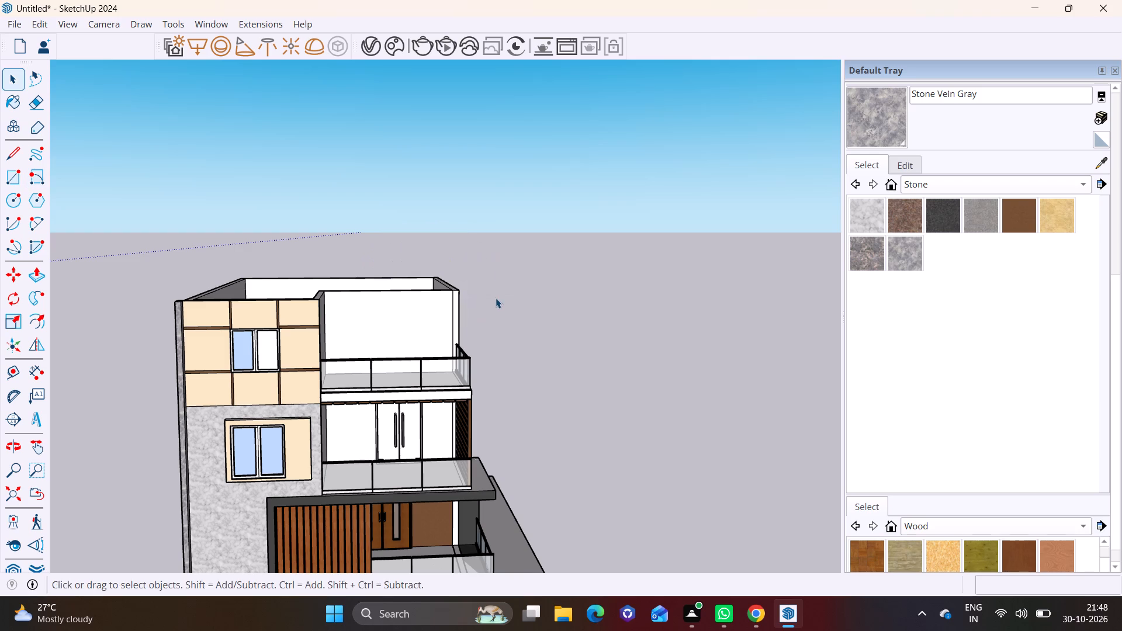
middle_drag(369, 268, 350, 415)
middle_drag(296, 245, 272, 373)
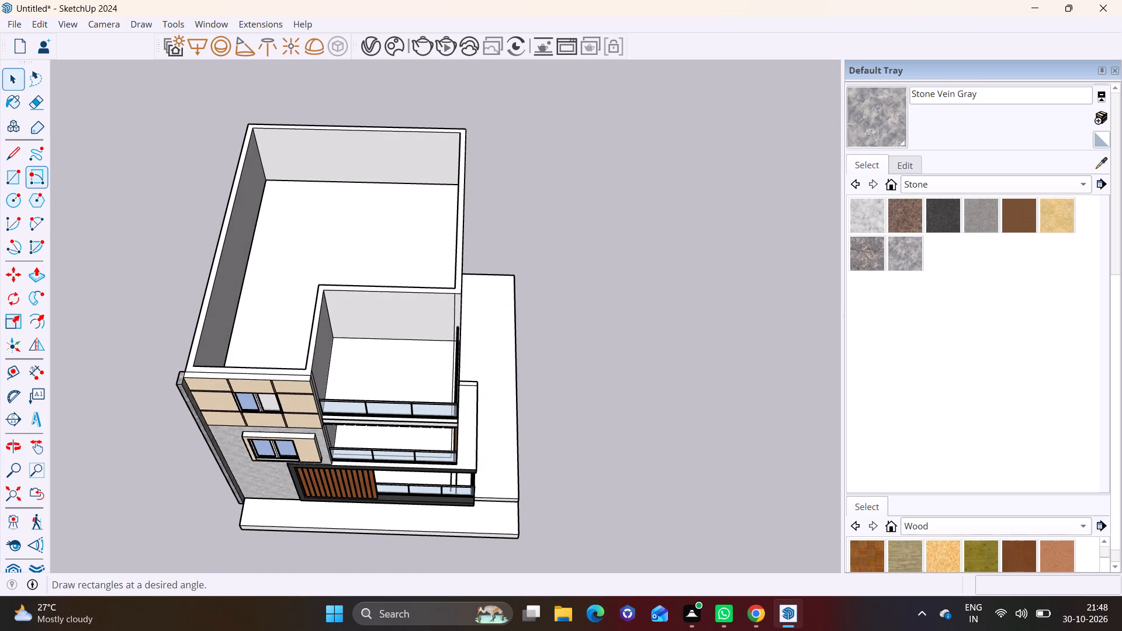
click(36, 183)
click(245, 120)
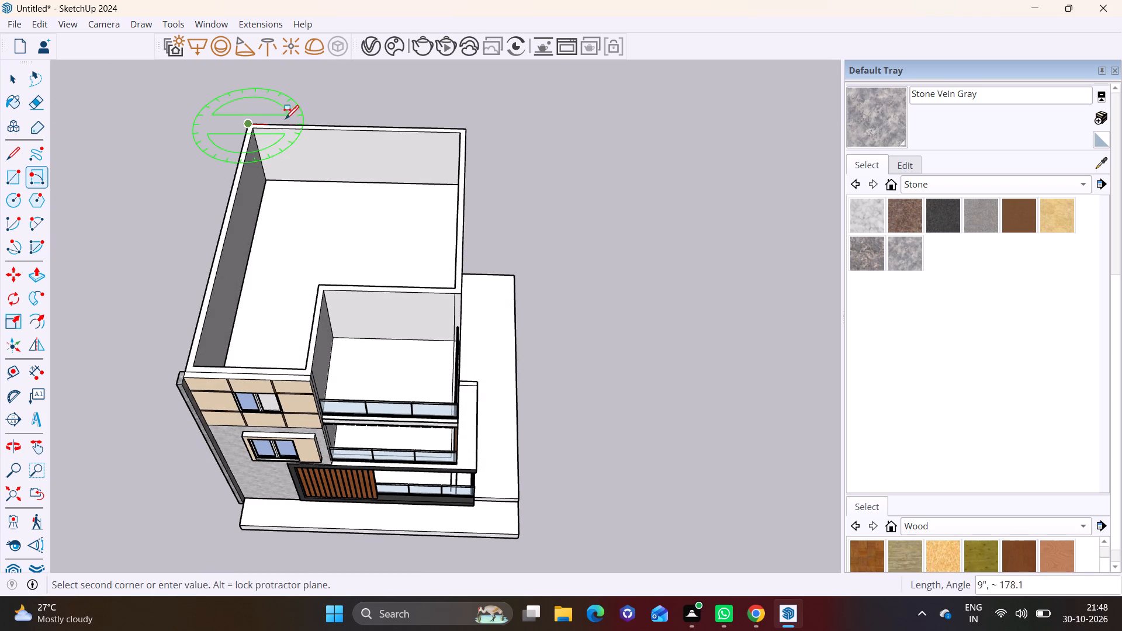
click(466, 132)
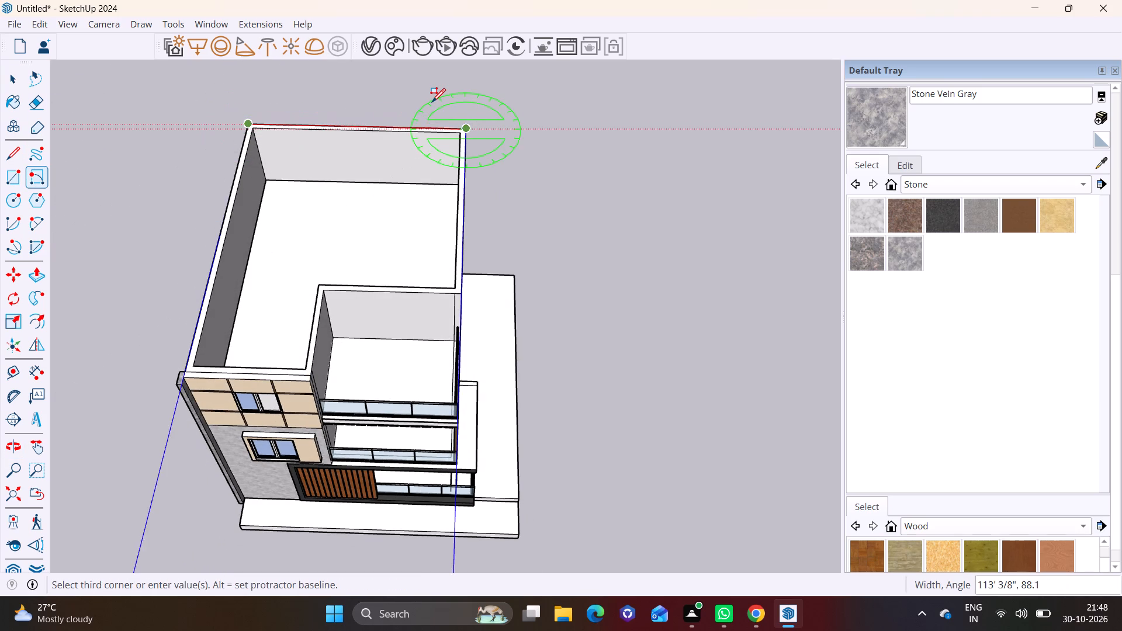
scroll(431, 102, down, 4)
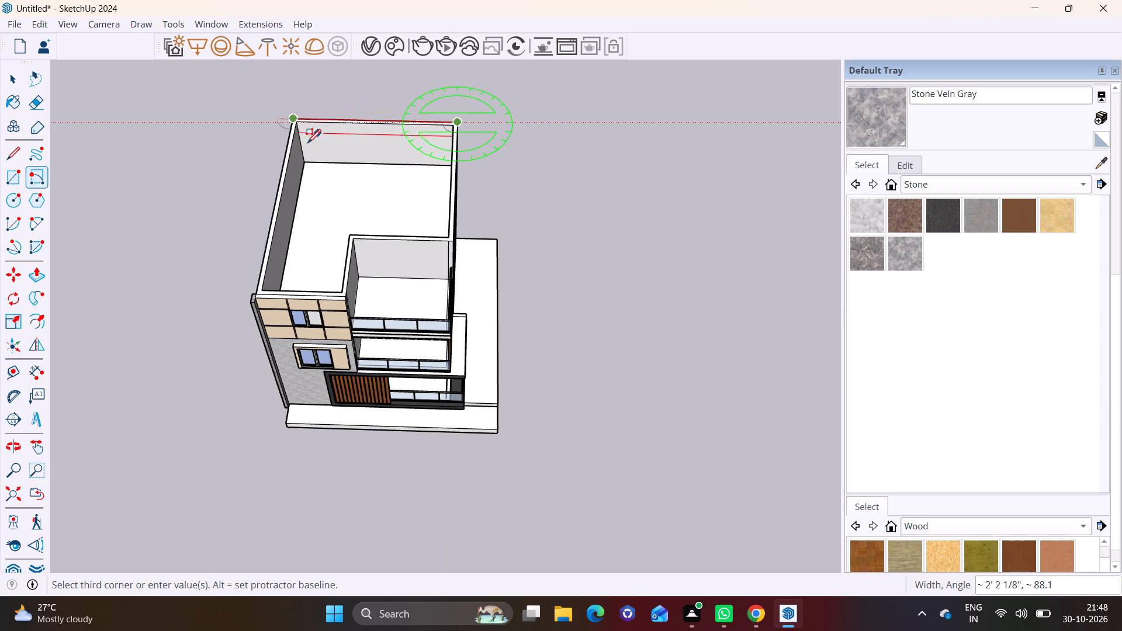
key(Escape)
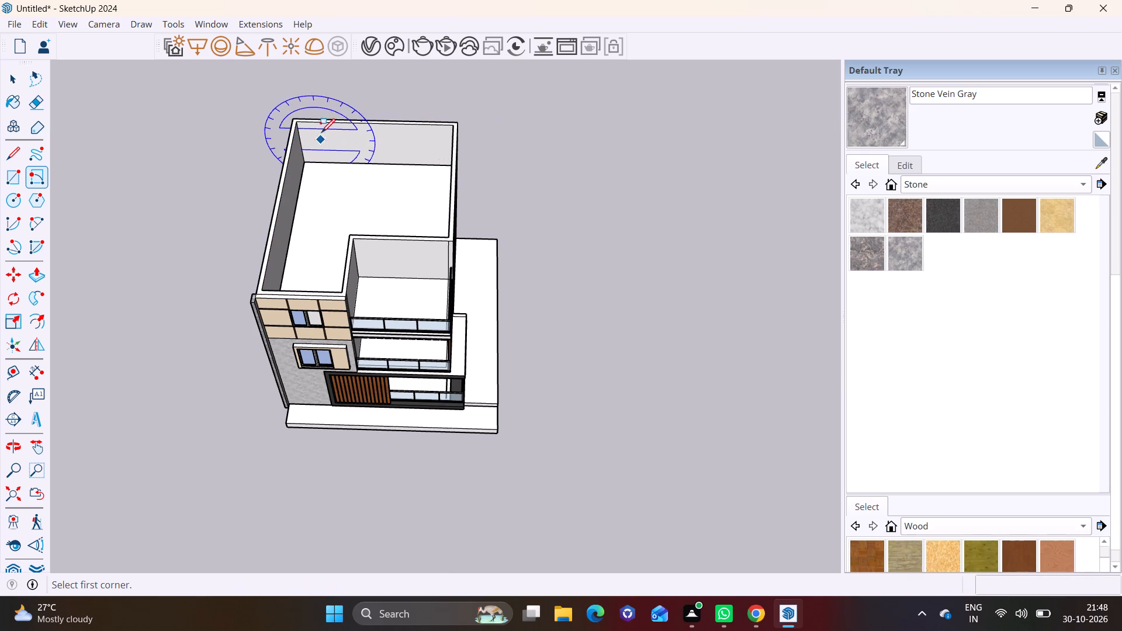
Examine the whole house from above and from the front at a distance.
shift+middle_drag(316, 114, 302, 239)
scroll(266, 222, up, 1)
scroll(365, 264, down, 5)
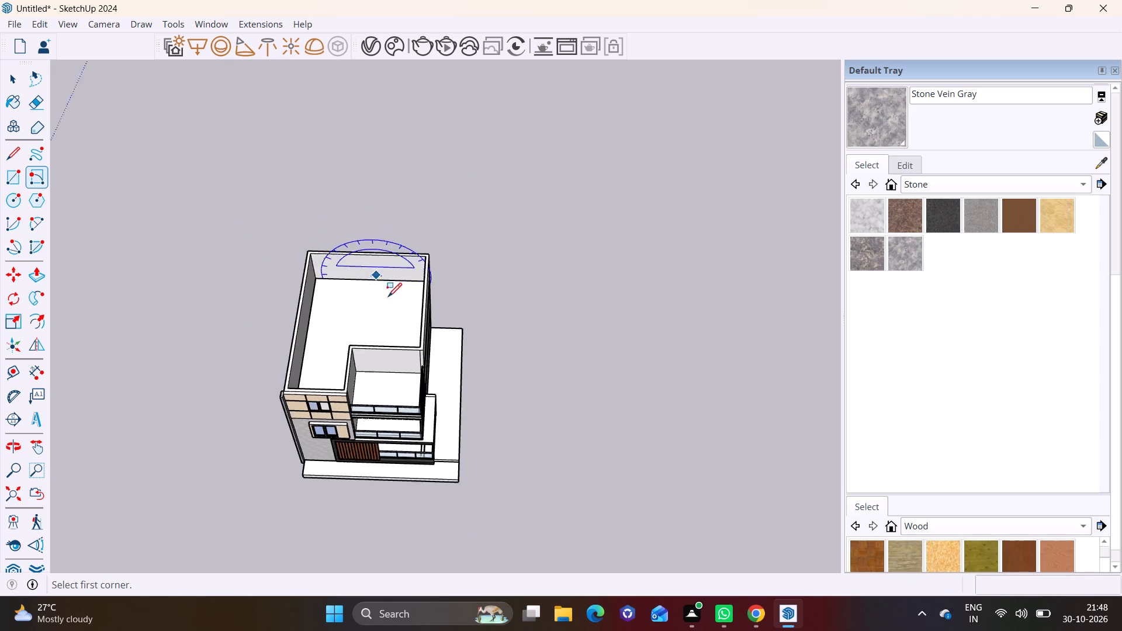
scroll(387, 296, down, 4)
key(space)
middle_drag(435, 411, 432, 241)
scroll(397, 367, up, 1)
middle_drag(397, 365, 434, 286)
scroll(425, 357, down, 6)
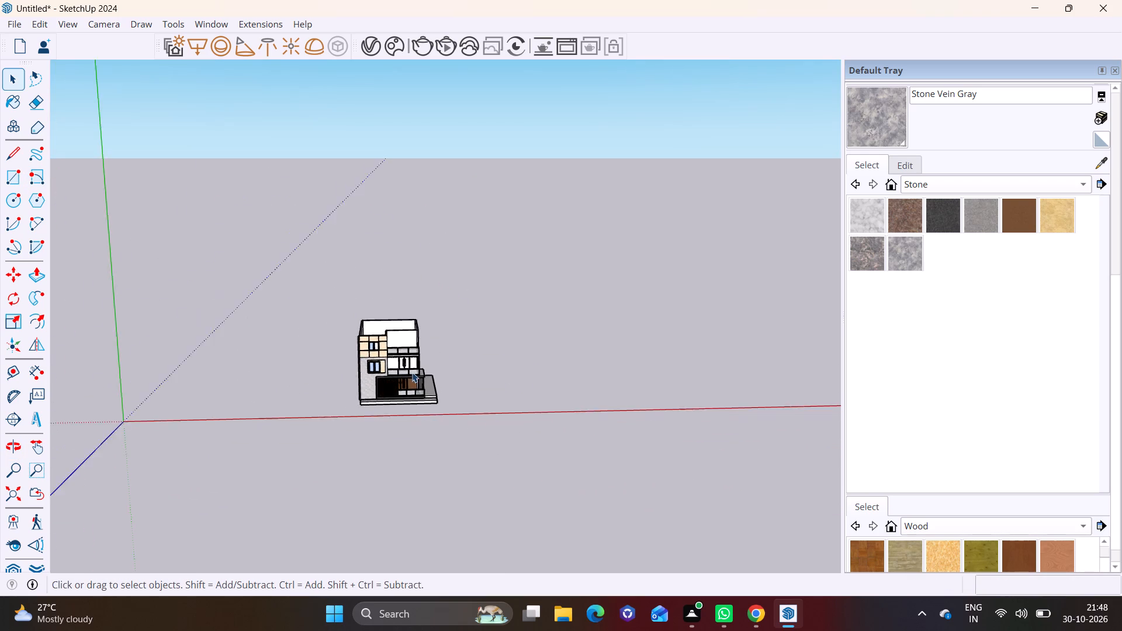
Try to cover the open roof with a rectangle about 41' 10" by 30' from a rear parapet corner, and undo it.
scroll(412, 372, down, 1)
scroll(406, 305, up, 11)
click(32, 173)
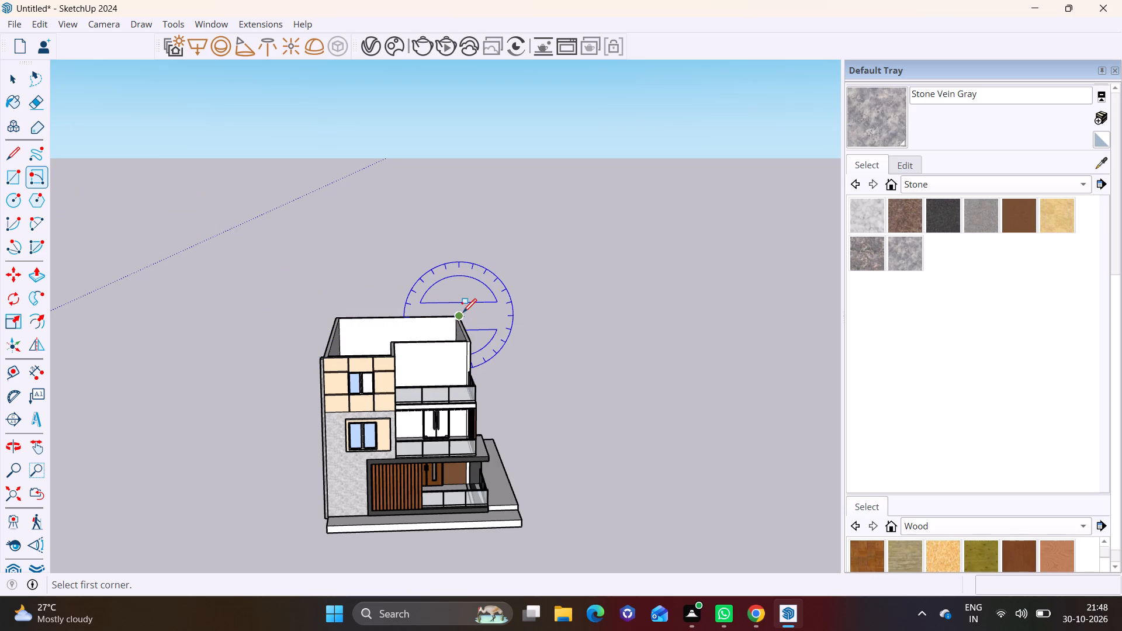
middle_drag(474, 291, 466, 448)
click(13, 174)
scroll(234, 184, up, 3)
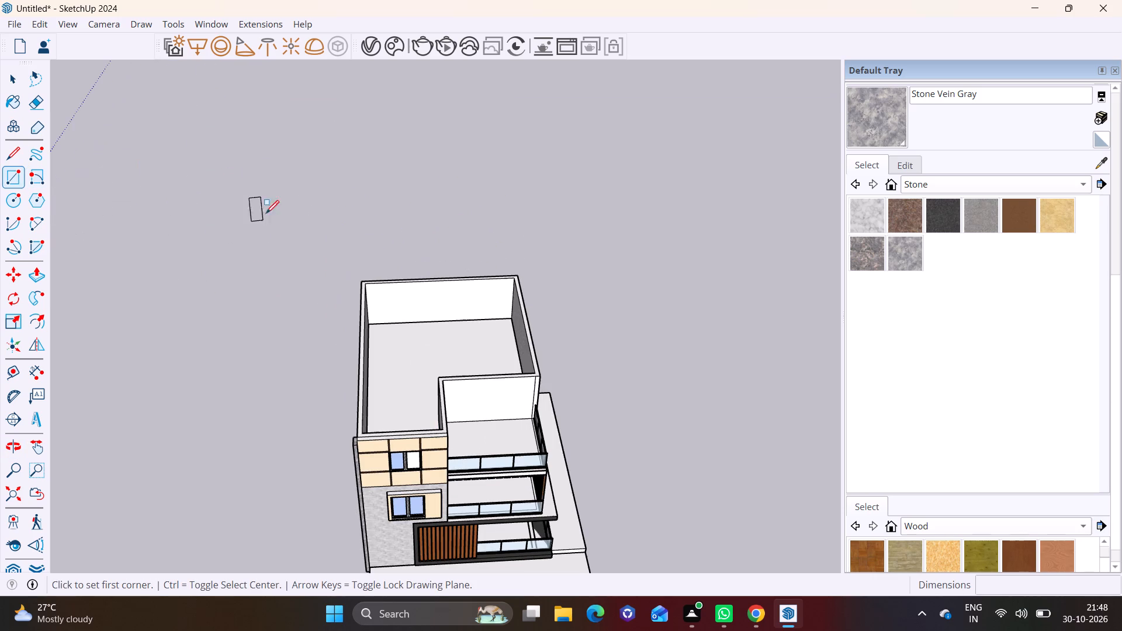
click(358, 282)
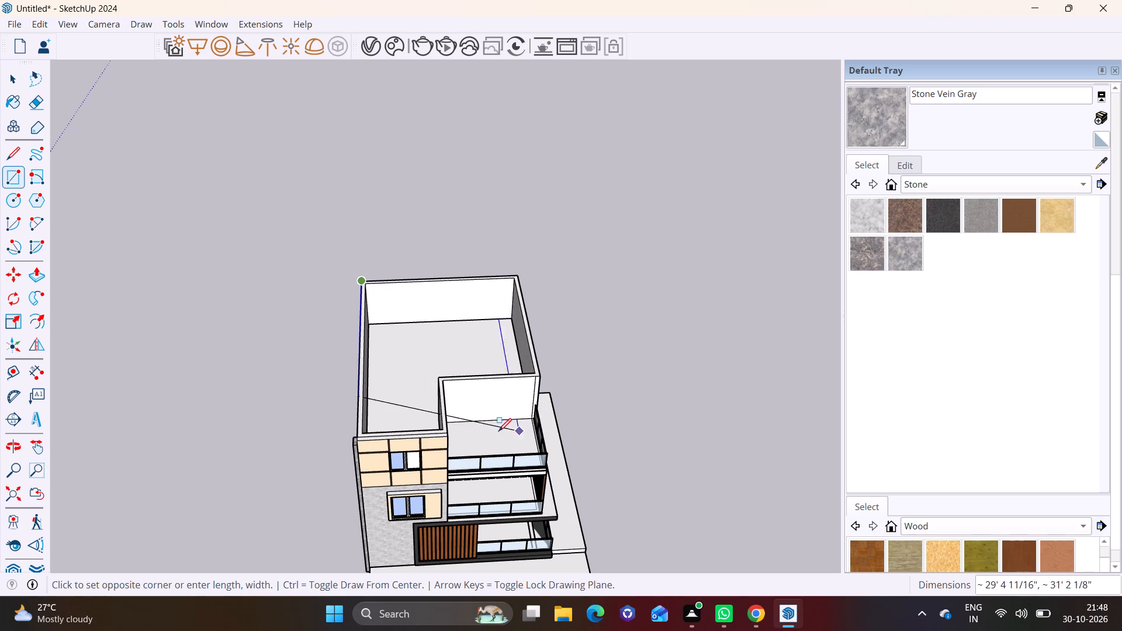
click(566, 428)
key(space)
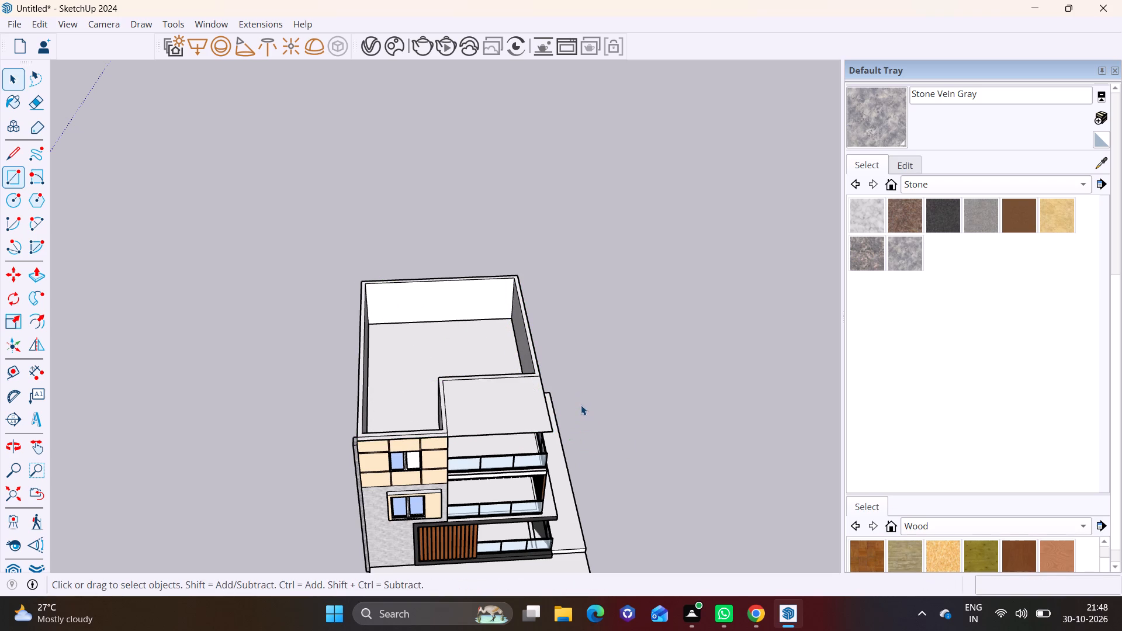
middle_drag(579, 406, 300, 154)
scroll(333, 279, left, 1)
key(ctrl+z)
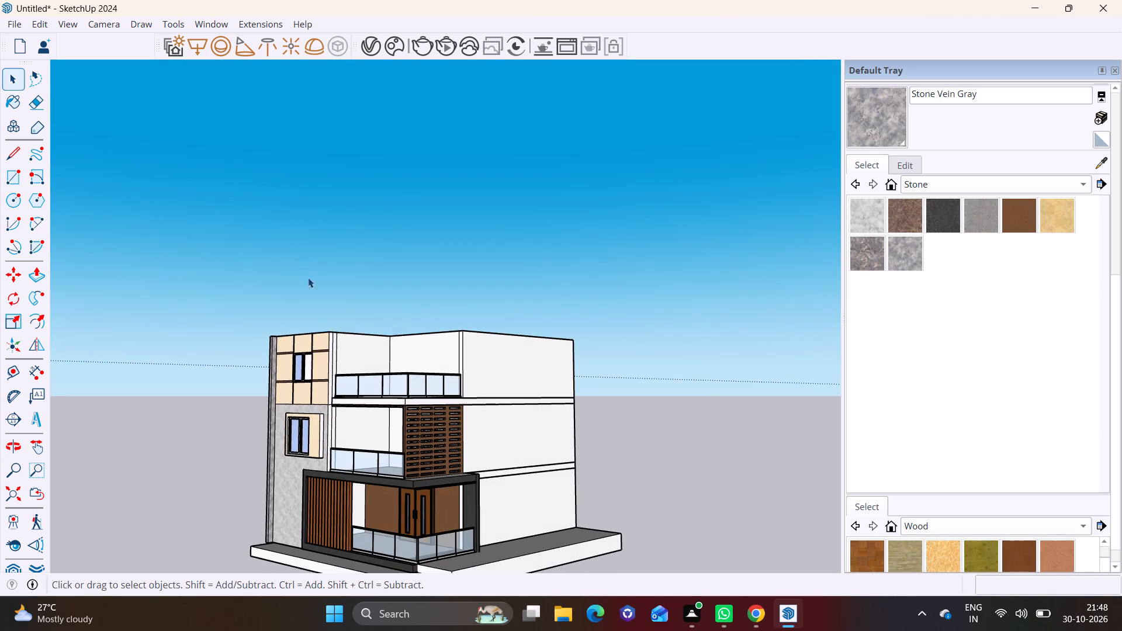
Copy the base slab beneath the house straight up onto the top of the parapet walls as a roof slab.
middle_drag(341, 315, 602, 511)
scroll(224, 259, down, 2)
middle_drag(332, 328, 398, 334)
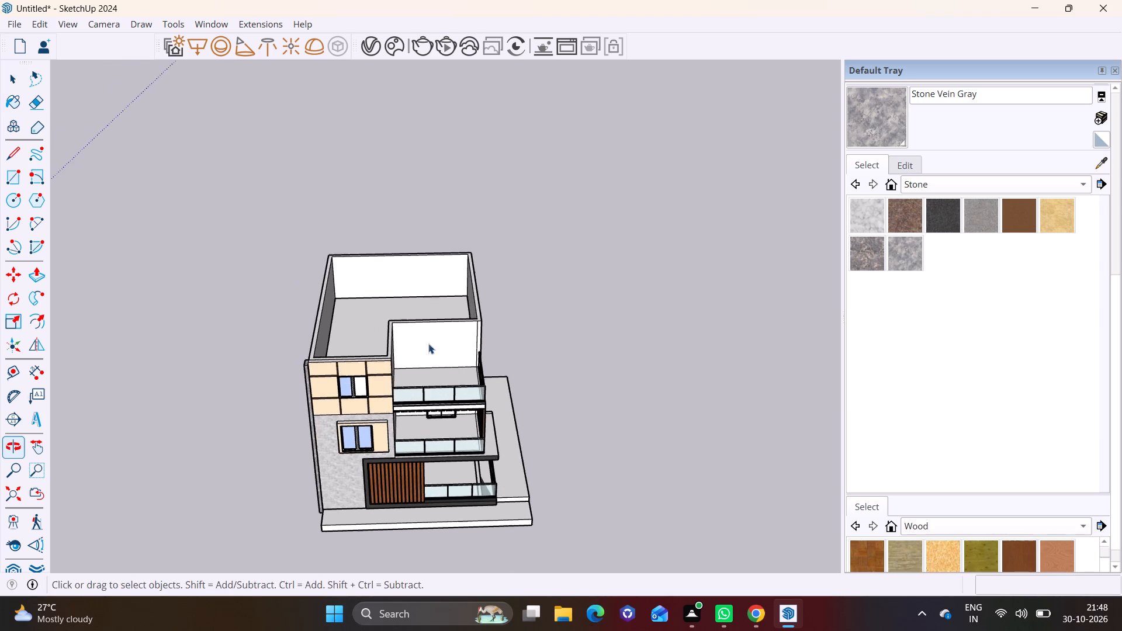
middle_drag(428, 344, 227, 192)
scroll(276, 231, up, 1)
scroll(439, 410, up, 1)
middle_drag(435, 398, 349, 230)
scroll(501, 407, up, 2)
click(442, 379)
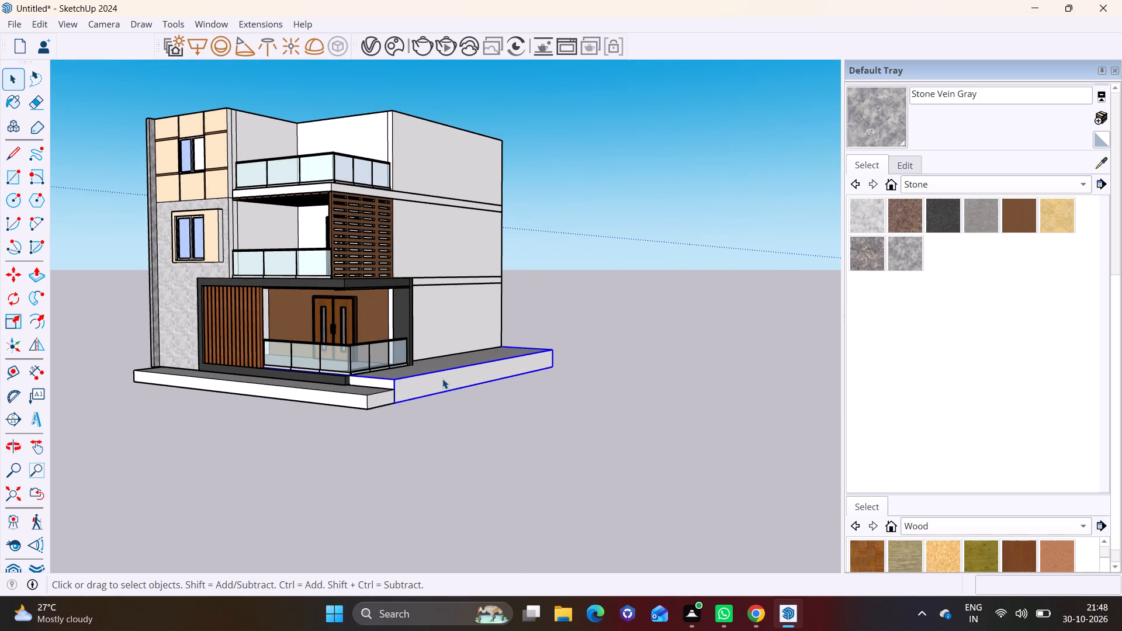
middle_drag(439, 376, 30, 361)
scroll(614, 359, down, 3)
middle_drag(646, 360, 469, 365)
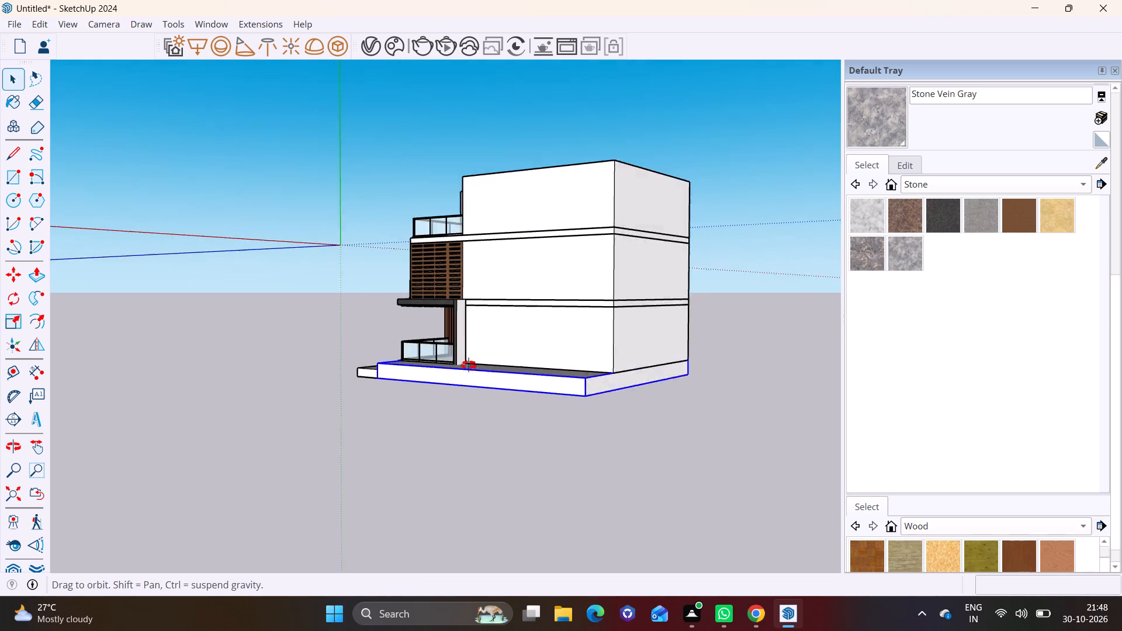
middle_drag(469, 365, 336, 365)
key(m)
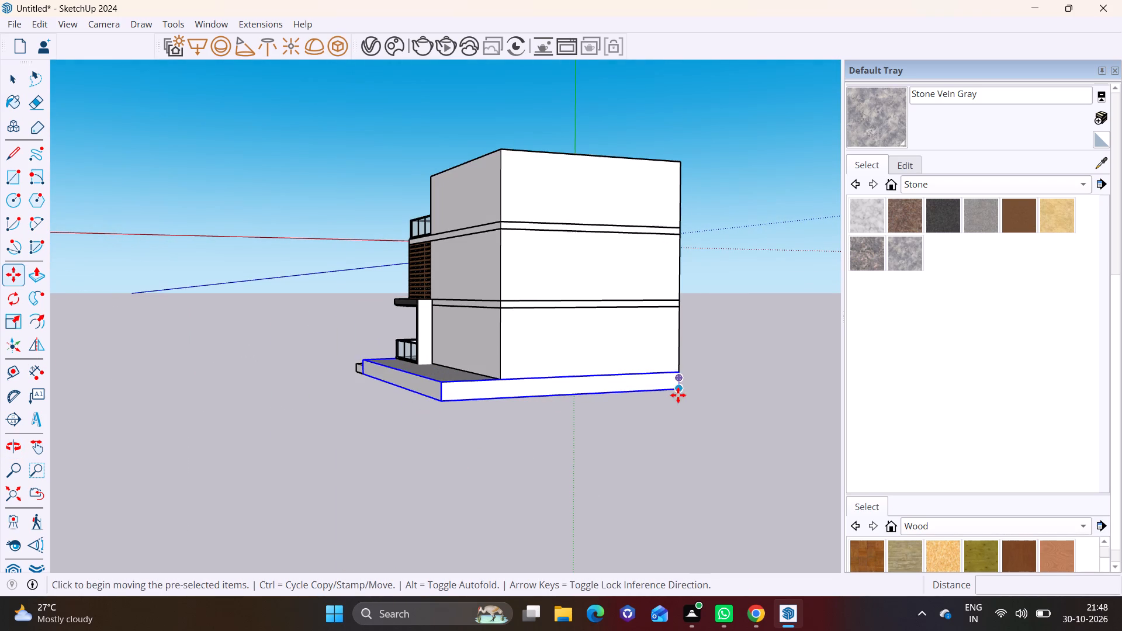
click(677, 390)
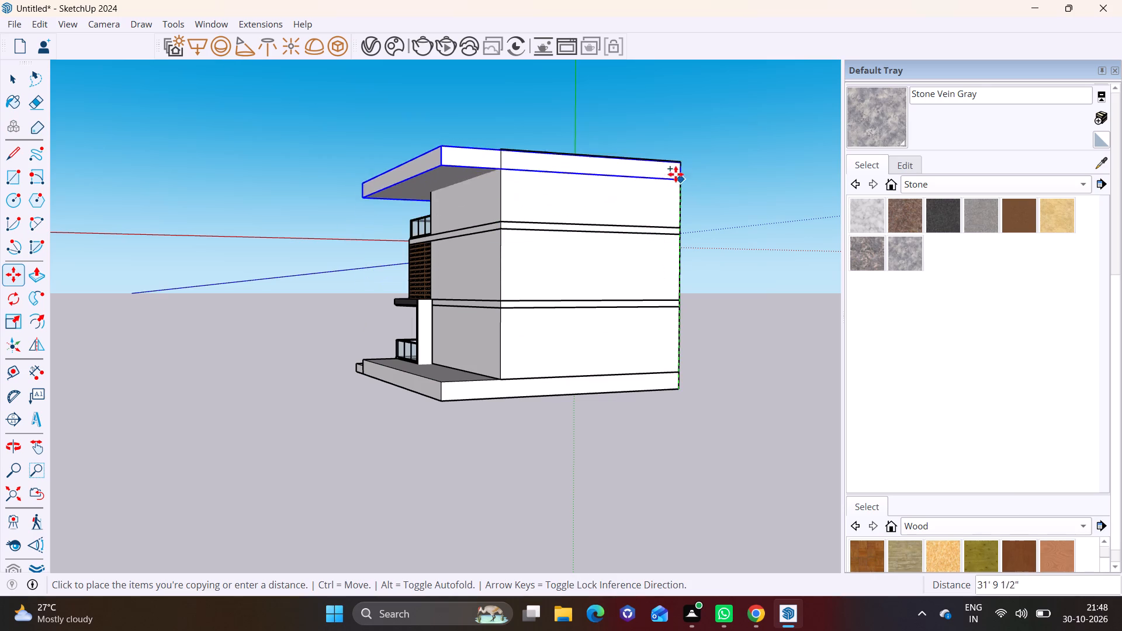
click(675, 160)
key(space)
click(811, 334)
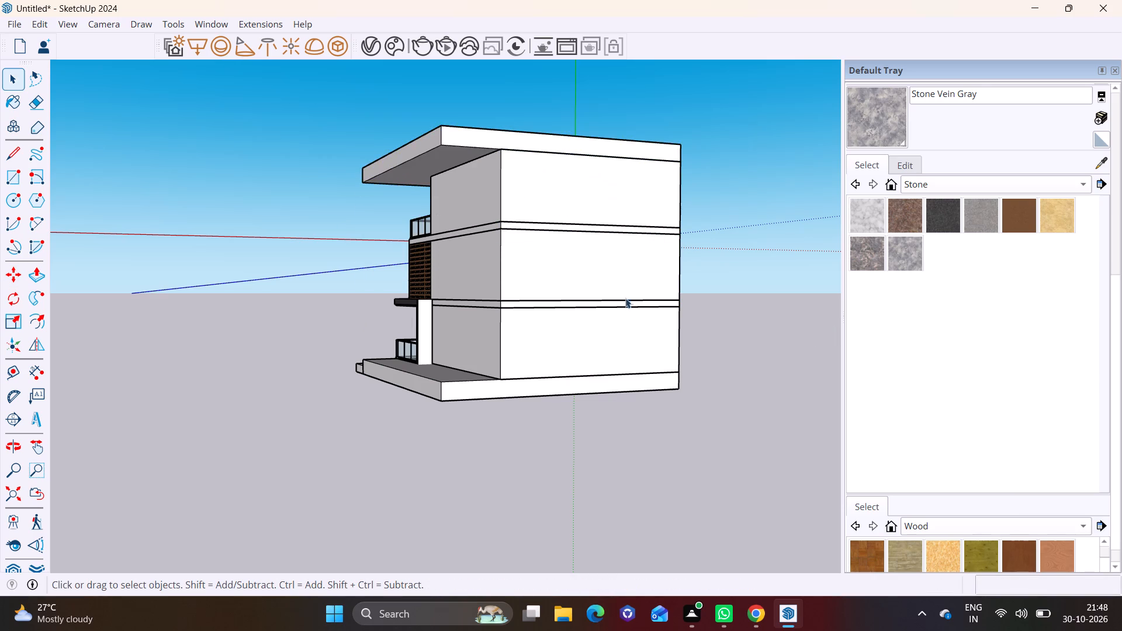
Push the roof slab's top face down about 1' 2" to thin the slab.
middle_drag(301, 243, 746, 442)
middle_drag(291, 226, 874, 238)
middle_drag(385, 150, 385, 157)
shift+middle_drag(385, 154, 382, 258)
middle_drag(373, 267, 337, 188)
click(331, 258)
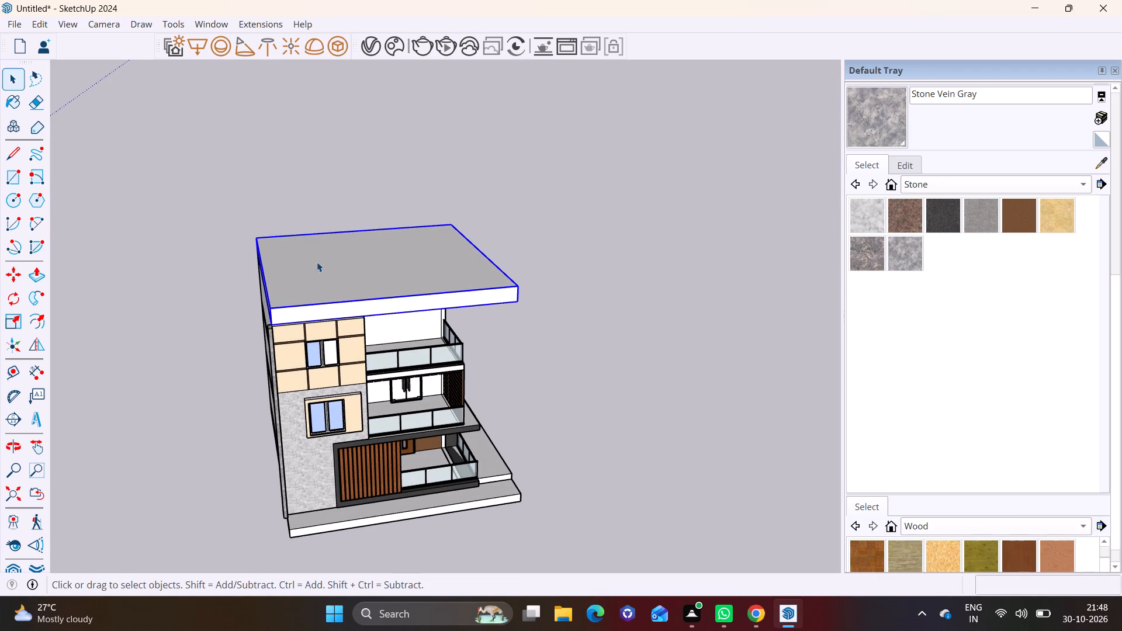
click(356, 270)
drag(355, 268, 357, 284)
click(367, 288)
triple_click(349, 282)
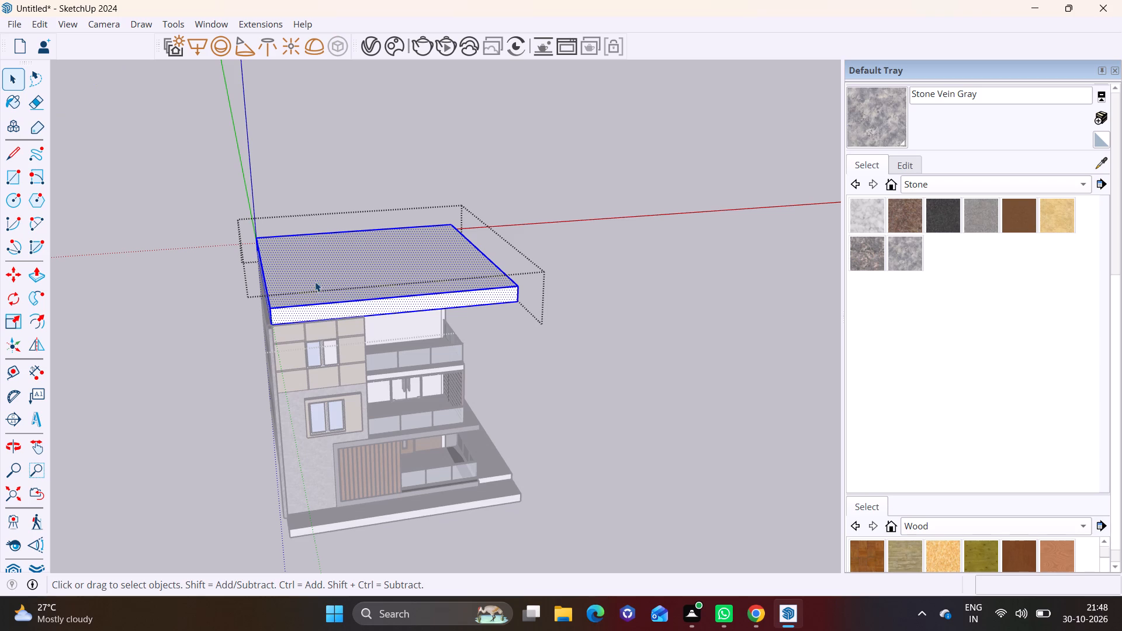
click(316, 281)
click(42, 273)
click(297, 263)
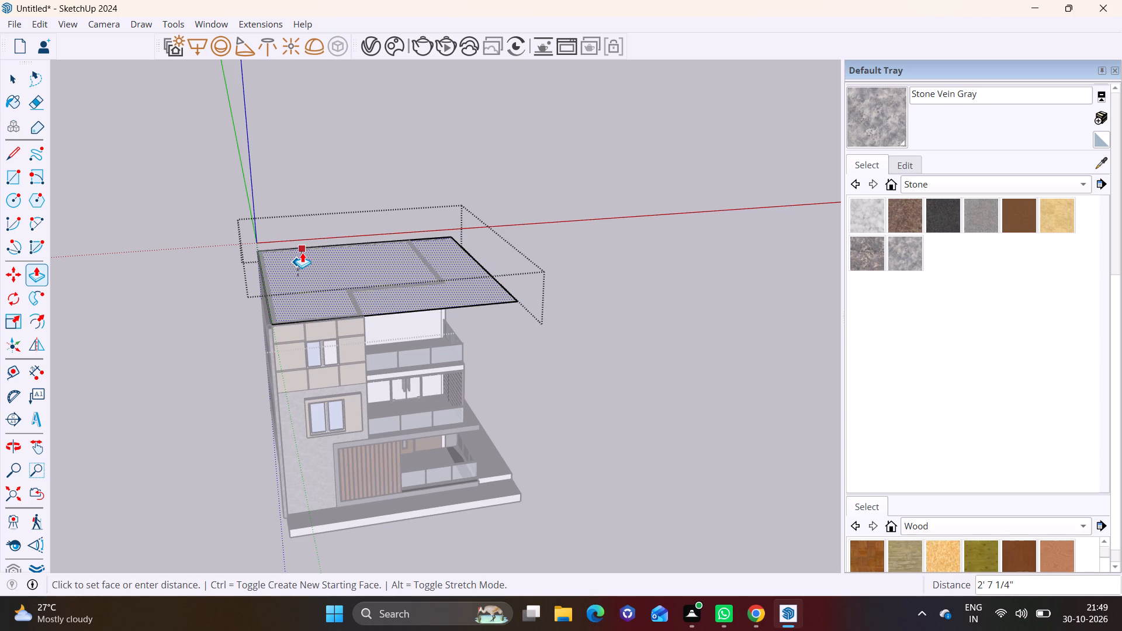
key(Escape)
click(310, 279)
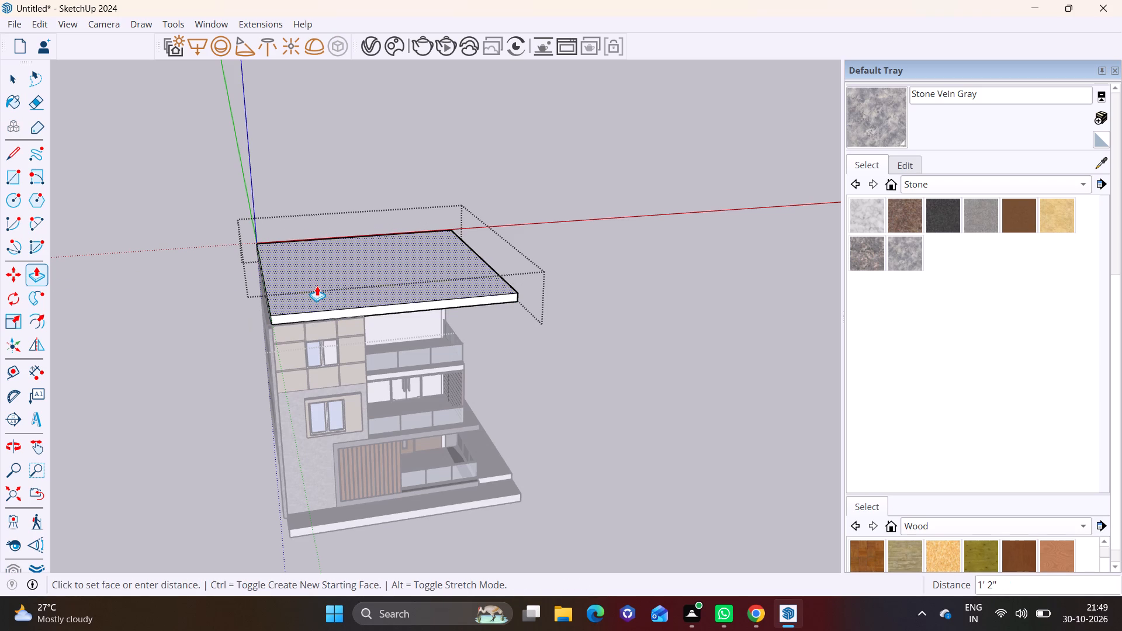
click(317, 286)
key(space)
click(517, 361)
Push the roof slab's overhanging side face inward about 2' 5 7/8", flush with the long side wall.
middle_drag(523, 320, 213, 310)
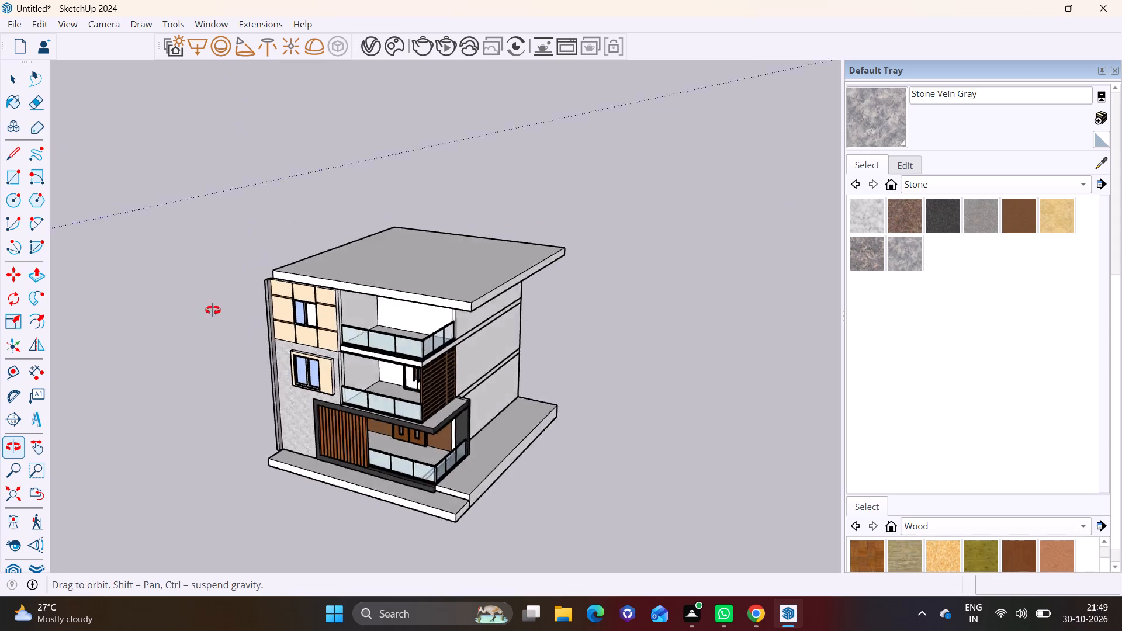
middle_drag(213, 310, 212, 308)
scroll(442, 289, up, 7)
middle_drag(505, 290, 483, 179)
click(472, 237)
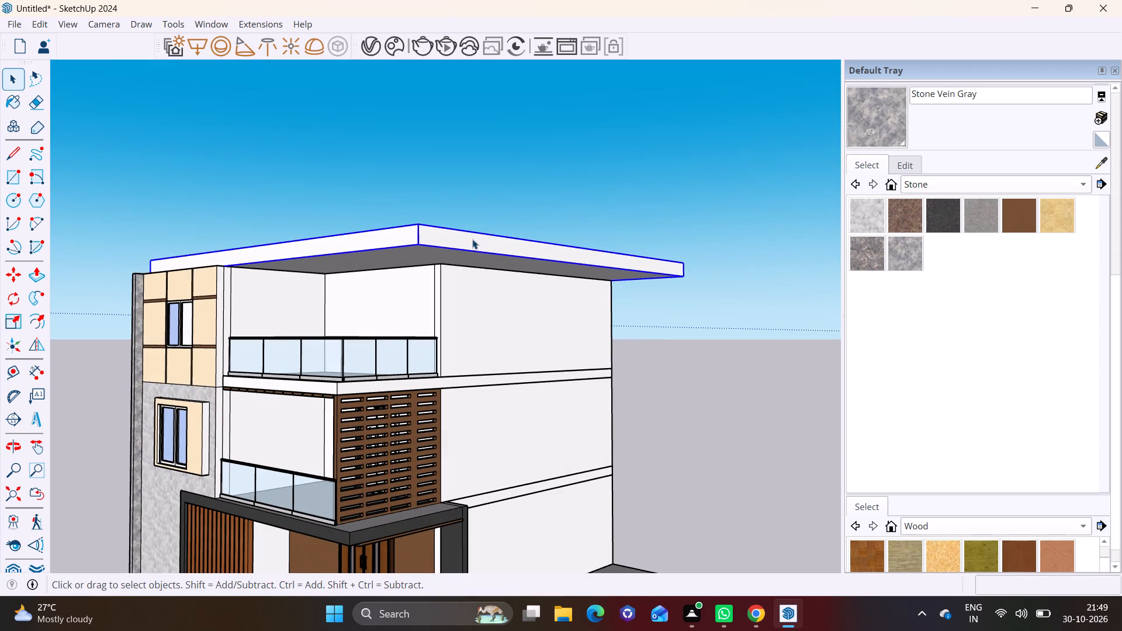
double_click(472, 240)
click(458, 238)
click(449, 241)
click(40, 275)
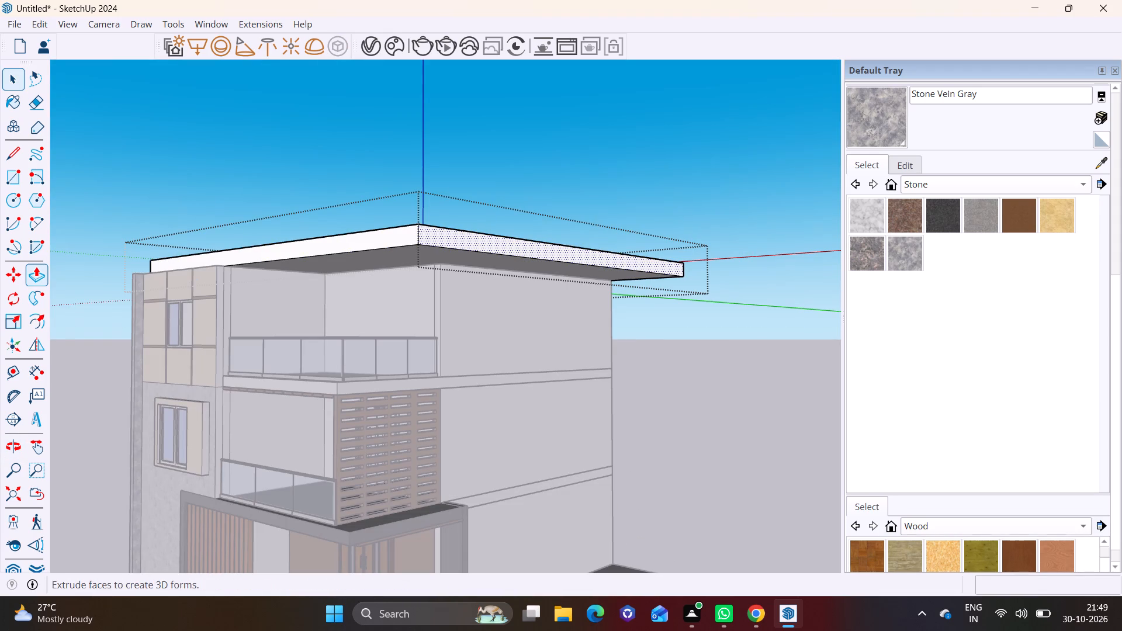
click(639, 263)
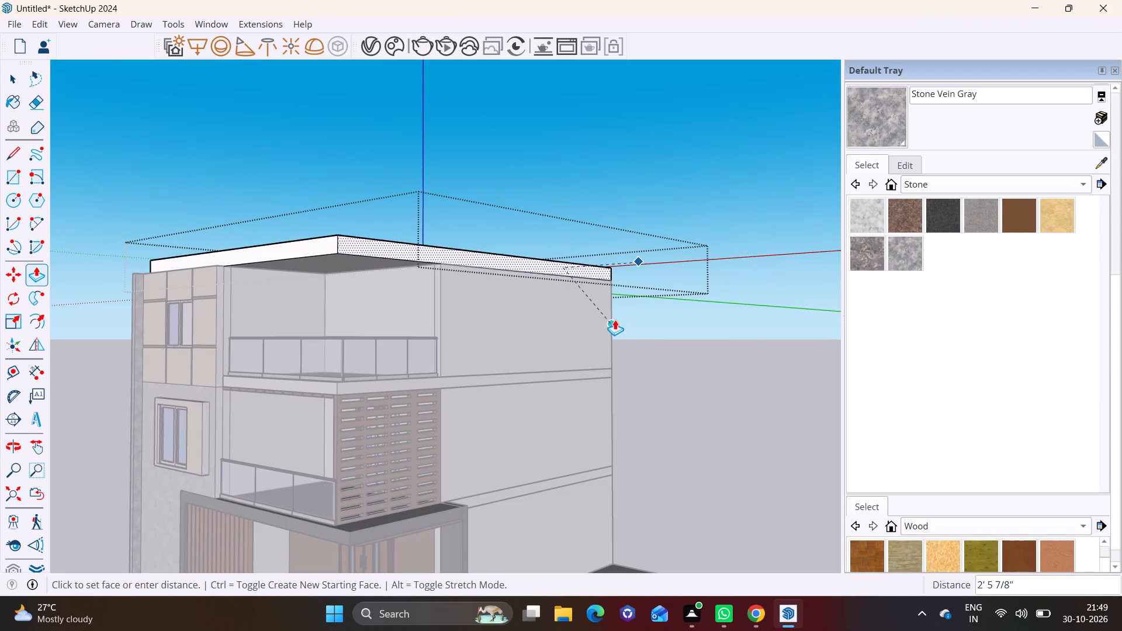
click(613, 323)
key(space)
click(754, 395)
Examine the new roof slab, the top-floor balcony beneath it and the front facade from several angles.
middle_drag(573, 335, 594, 351)
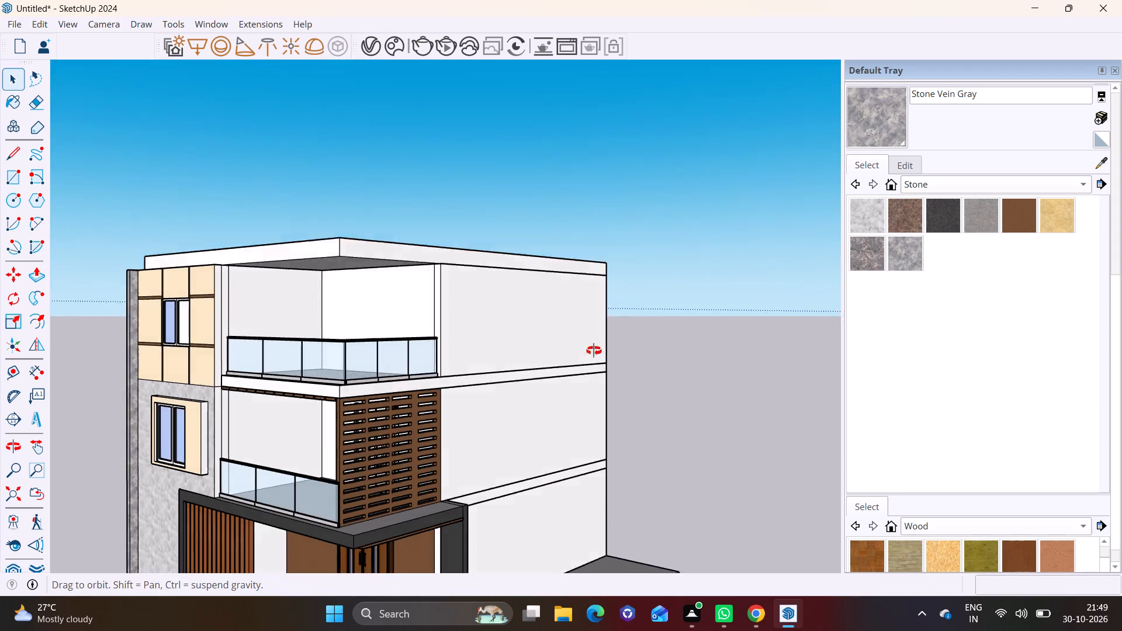
middle_drag(594, 351, 783, 379)
scroll(392, 327, down, 5)
shift+middle_drag(285, 338, 363, 425)
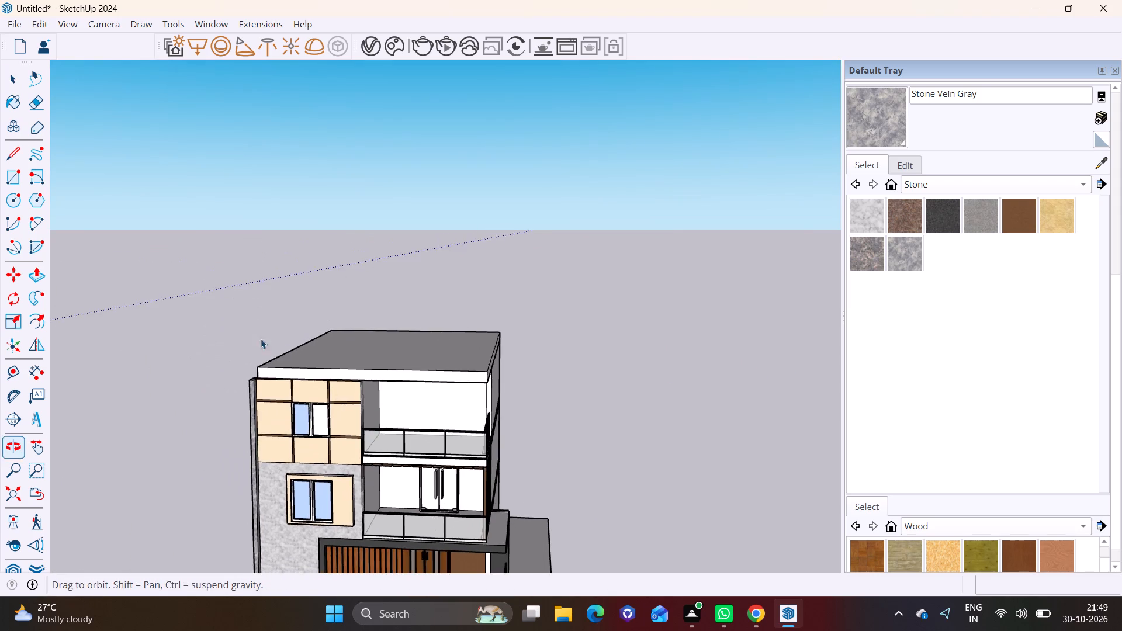
middle_drag(237, 321, 302, 382)
scroll(302, 367, up, 2)
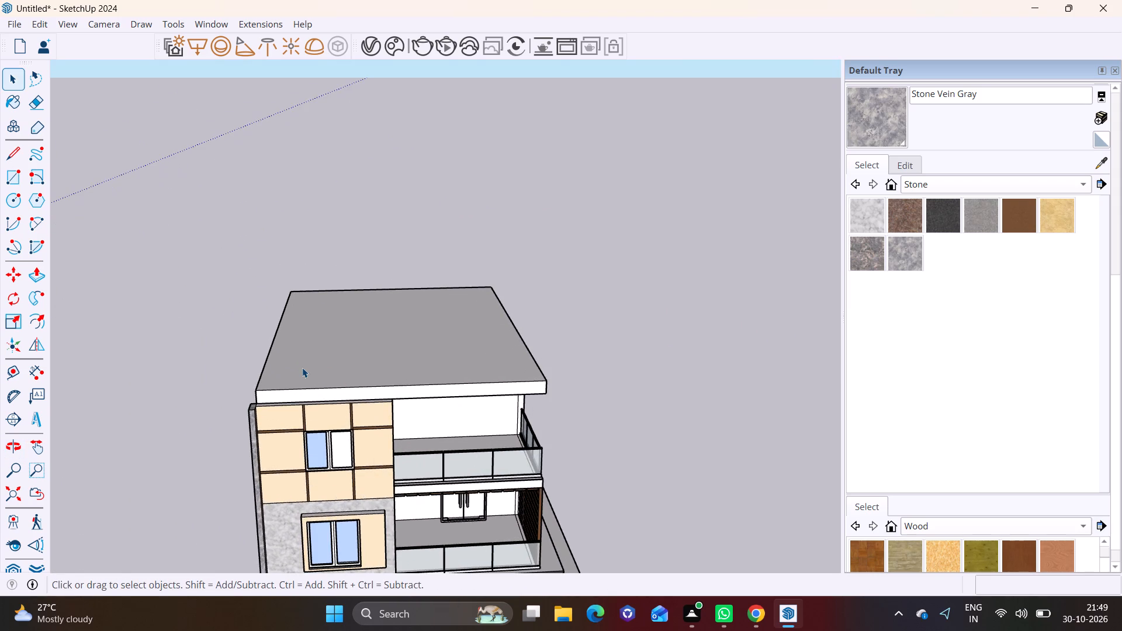
middle_drag(315, 366, 239, 284)
shift+scroll(302, 313, up, 1)
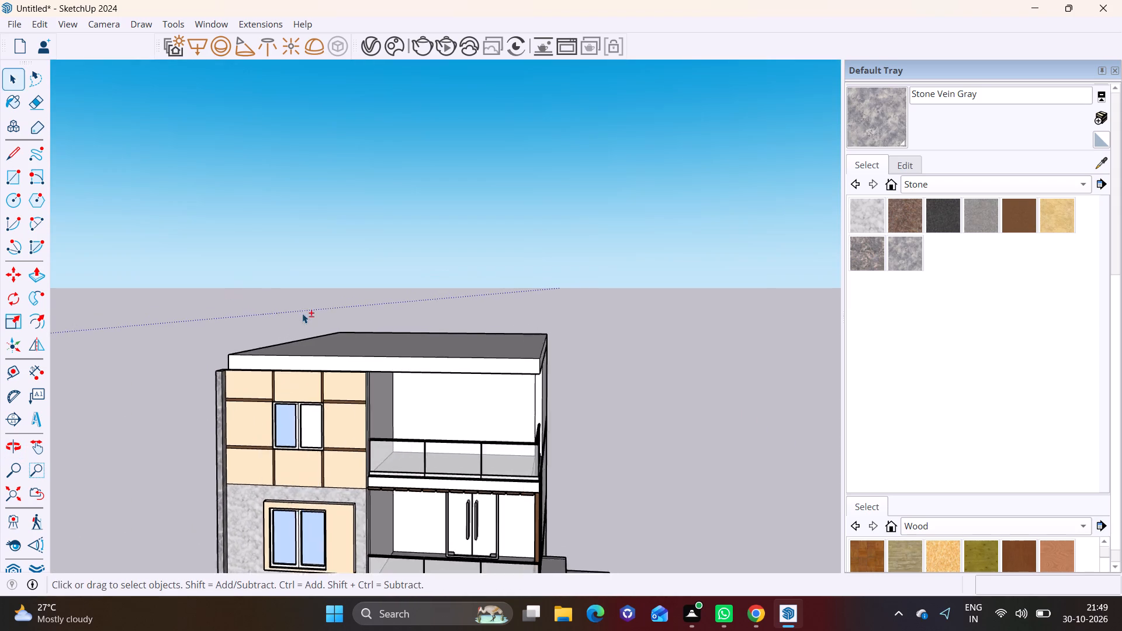
shift+middle_drag(297, 320, 151, 290)
scroll(248, 325, down, 2)
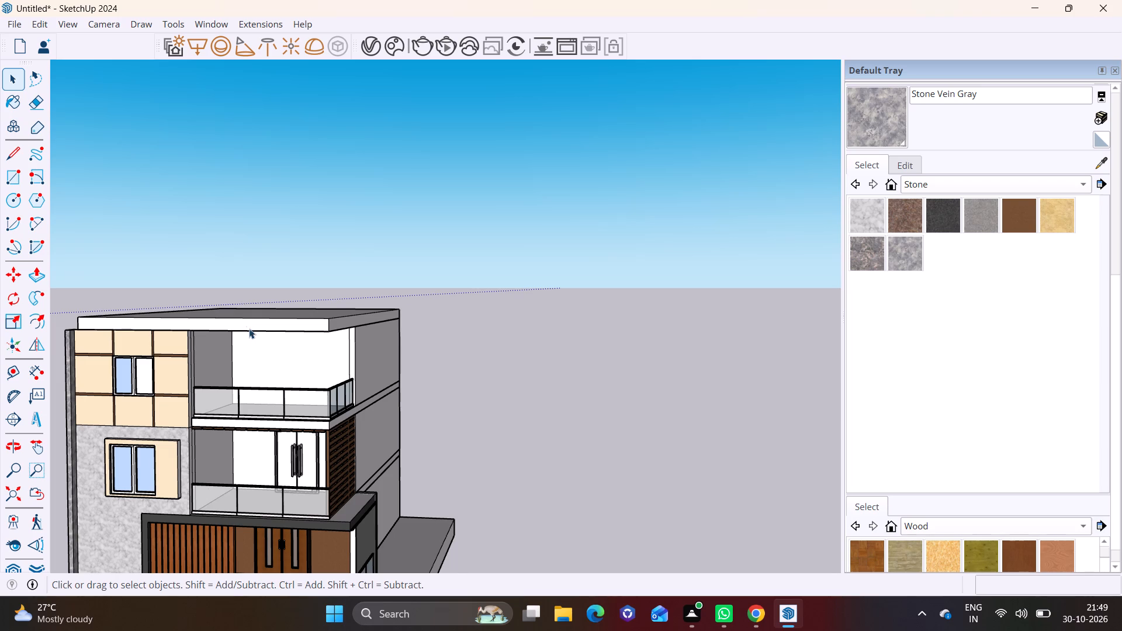
shift+middle_drag(259, 330, 359, 302)
middle_drag(355, 315, 350, 282)
scroll(355, 315, up, 1)
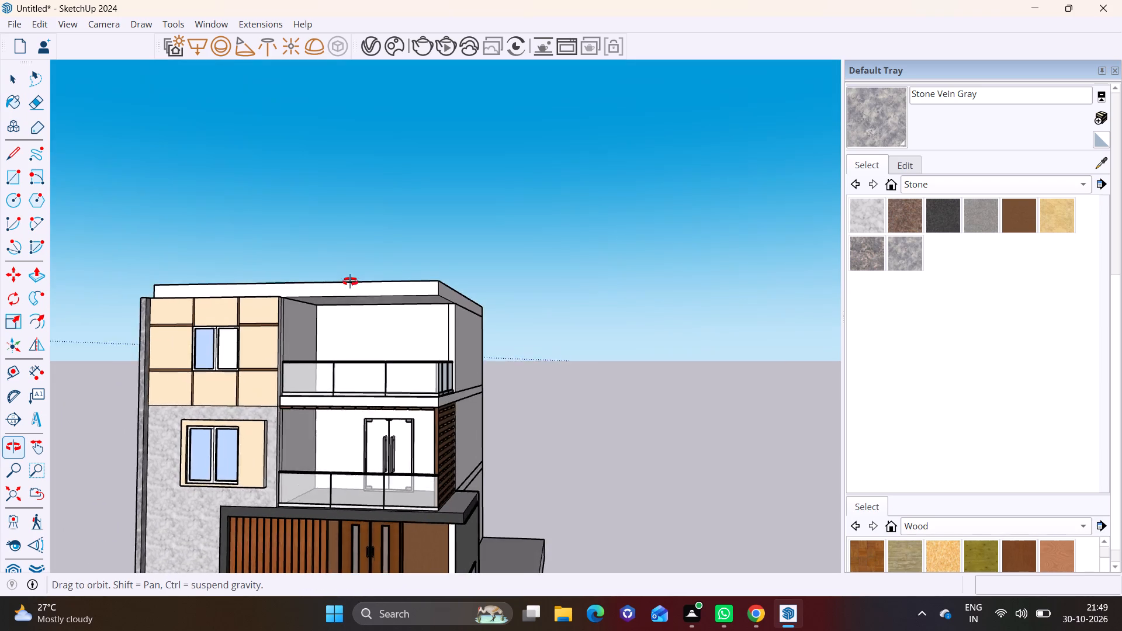
middle_drag(350, 282, 358, 199)
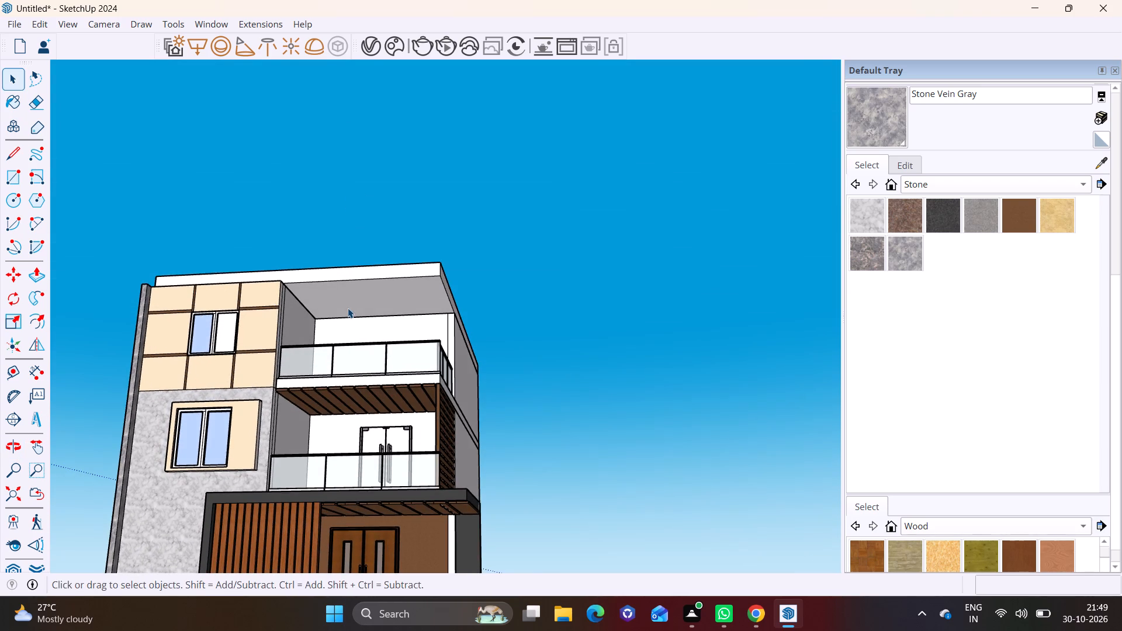
middle_drag(351, 303, 361, 385)
scroll(366, 314, down, 2)
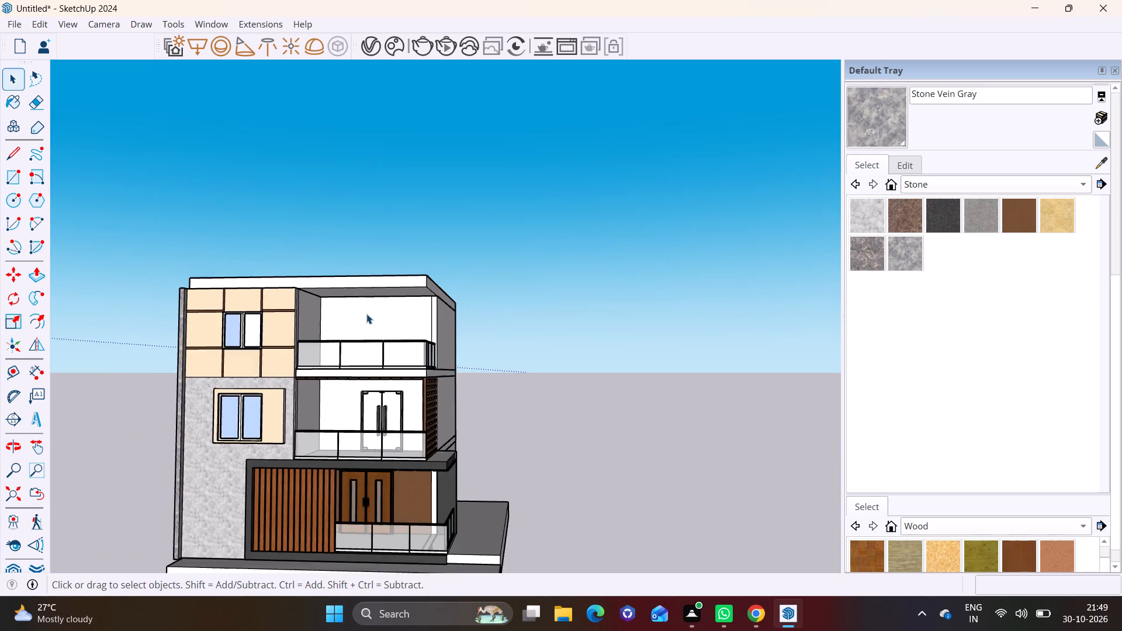
scroll(366, 314, down, 2)
shift+middle_drag(418, 306, 390, 318)
middle_drag(409, 344, 321, 347)
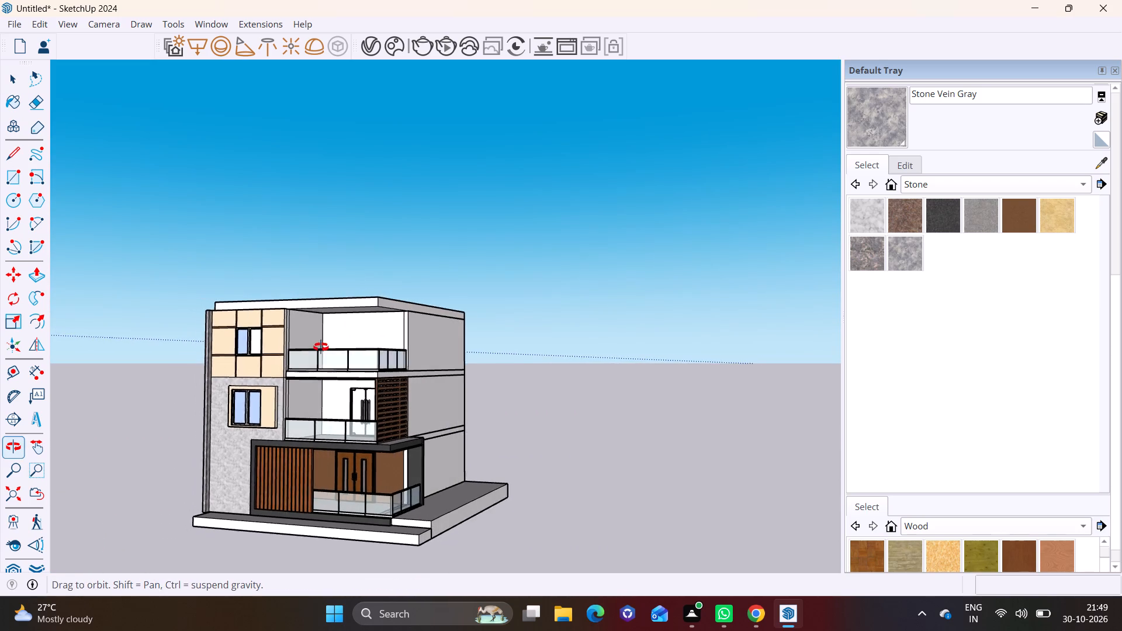
middle_drag(321, 347, 264, 352)
Sample the brown Sandstone from the entrance door wall and paint the white strip beside the dark porch column with it.
scroll(489, 485, up, 7)
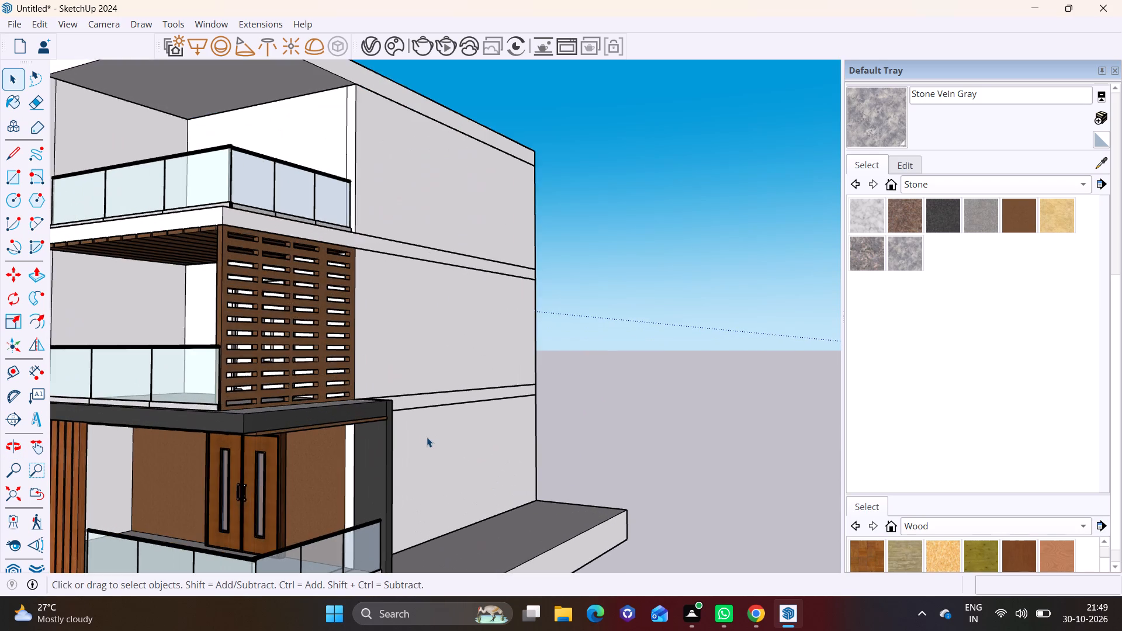
scroll(427, 437, up, 1)
shift+middle_drag(413, 429, 387, 397)
middle_drag(390, 407, 347, 408)
scroll(321, 448, up, 4)
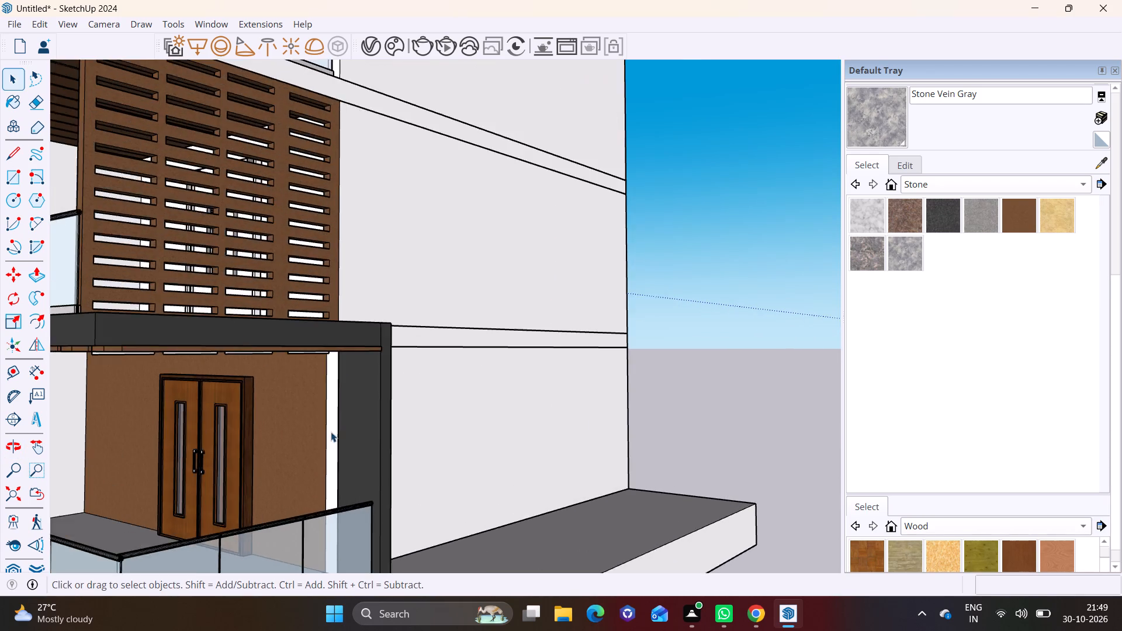
scroll(331, 432, up, 3)
click(335, 414)
scroll(335, 411, up, 1)
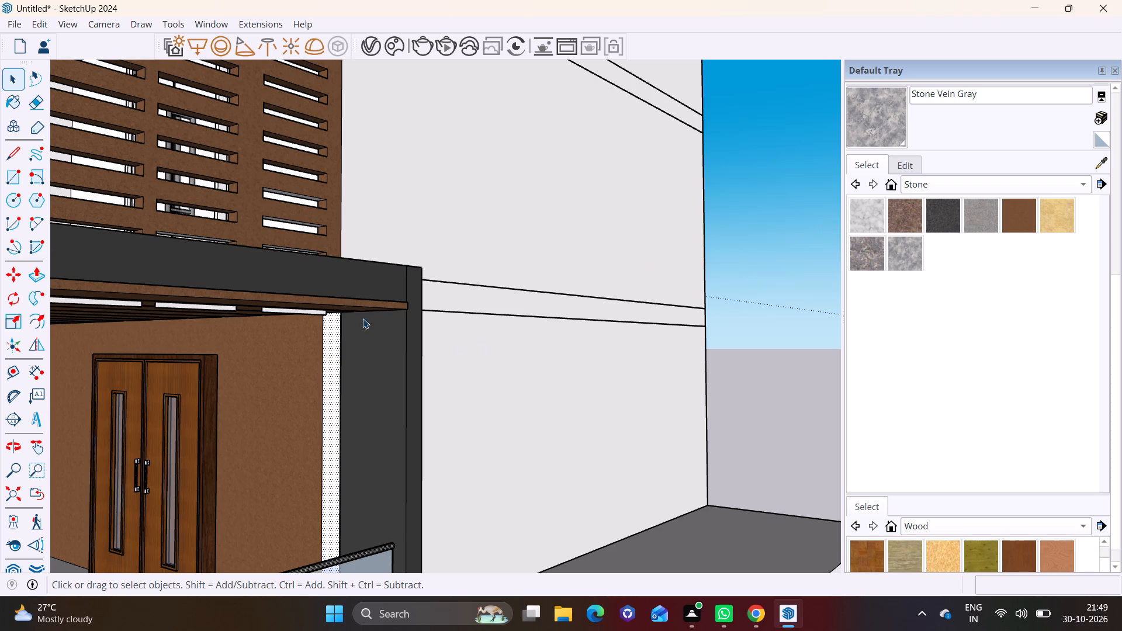
click(1101, 167)
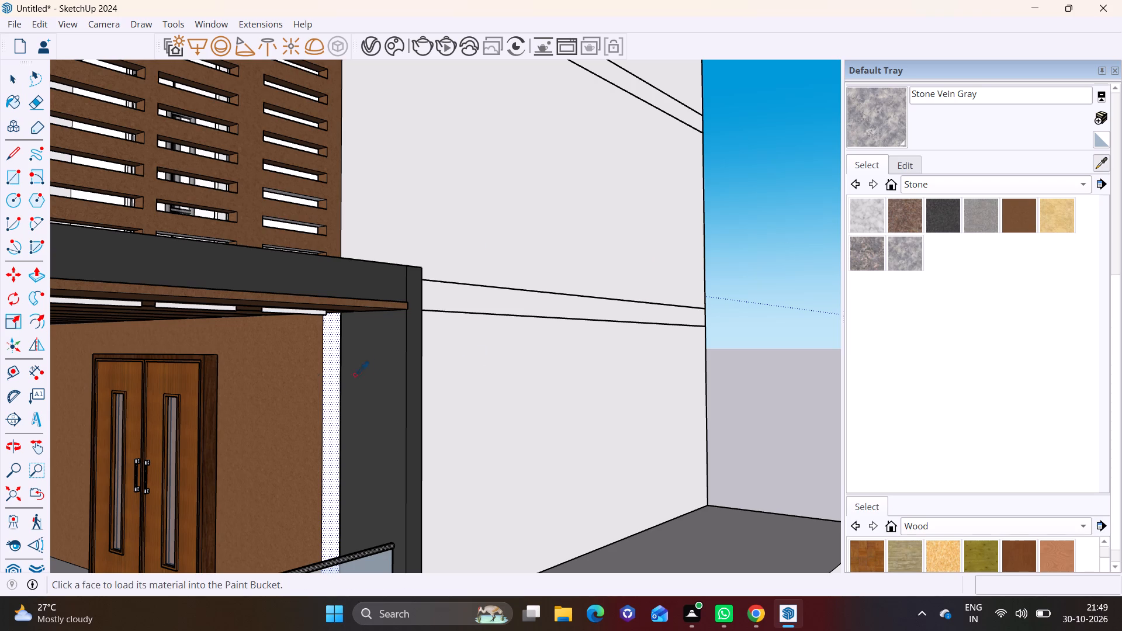
drag(276, 379, 285, 375)
click(332, 363)
key(space)
click(784, 384)
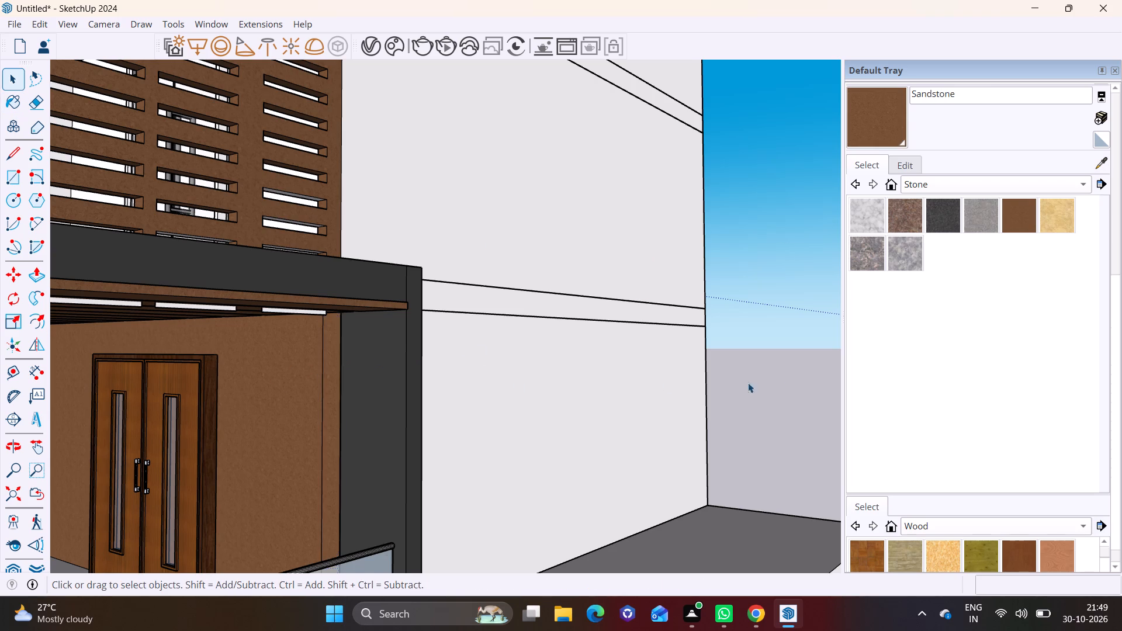
Draw a rectangle about 7' 5" by 24' on the ground-floor side wall beside the porch, below the floor band.
scroll(484, 360, down, 5)
shift+middle_drag(480, 374, 417, 410)
middle_drag(407, 389, 253, 423)
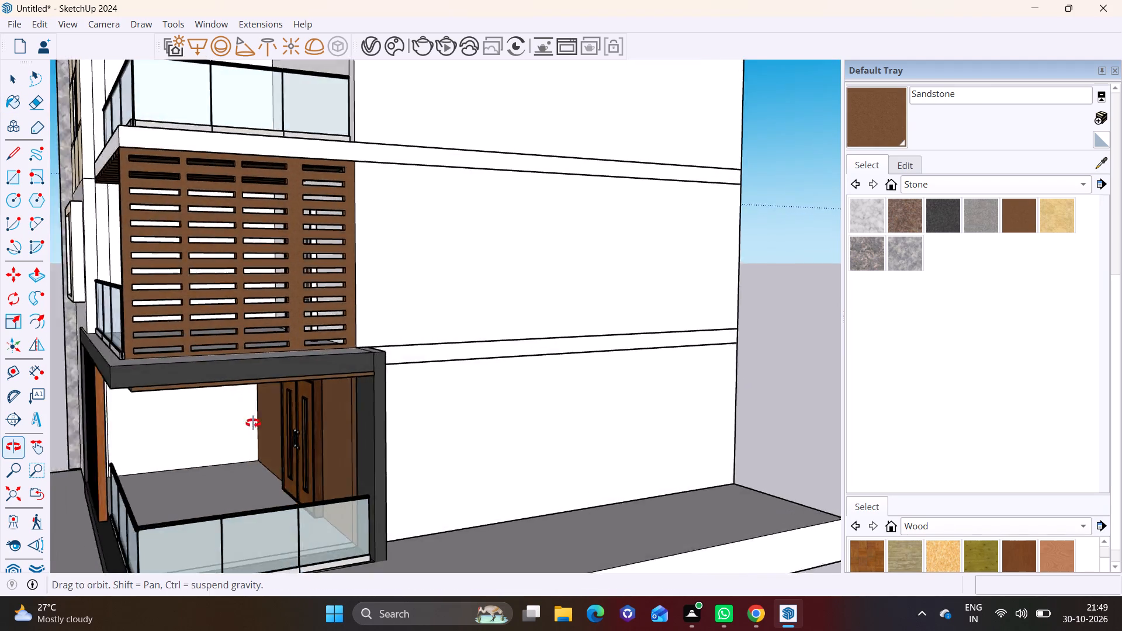
middle_drag(253, 423, 240, 409)
shift+middle_drag(502, 389, 379, 395)
scroll(407, 386, up, 3)
shift+middle_drag(413, 386, 410, 385)
shift+scroll(413, 386, up, 1)
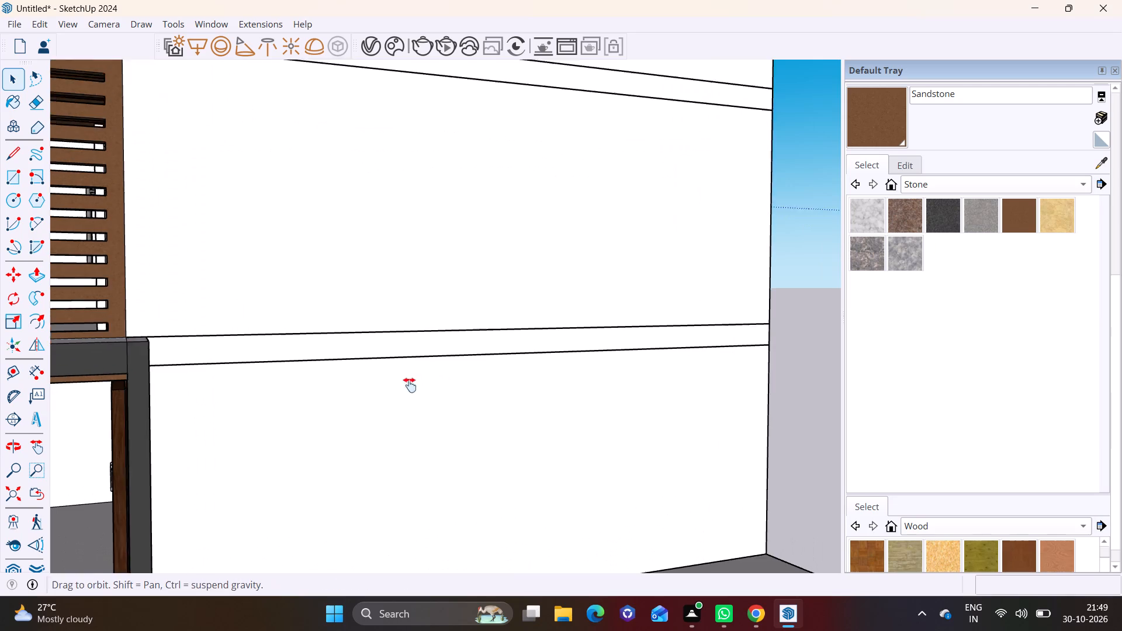
shift+middle_drag(410, 385, 386, 332)
click(14, 171)
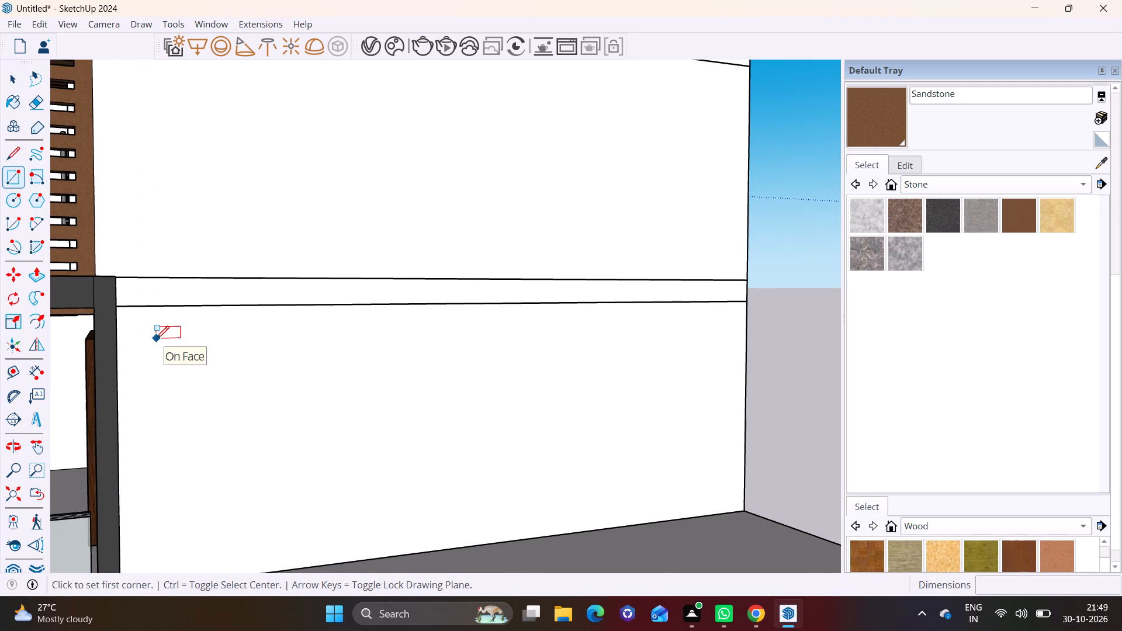
click(156, 339)
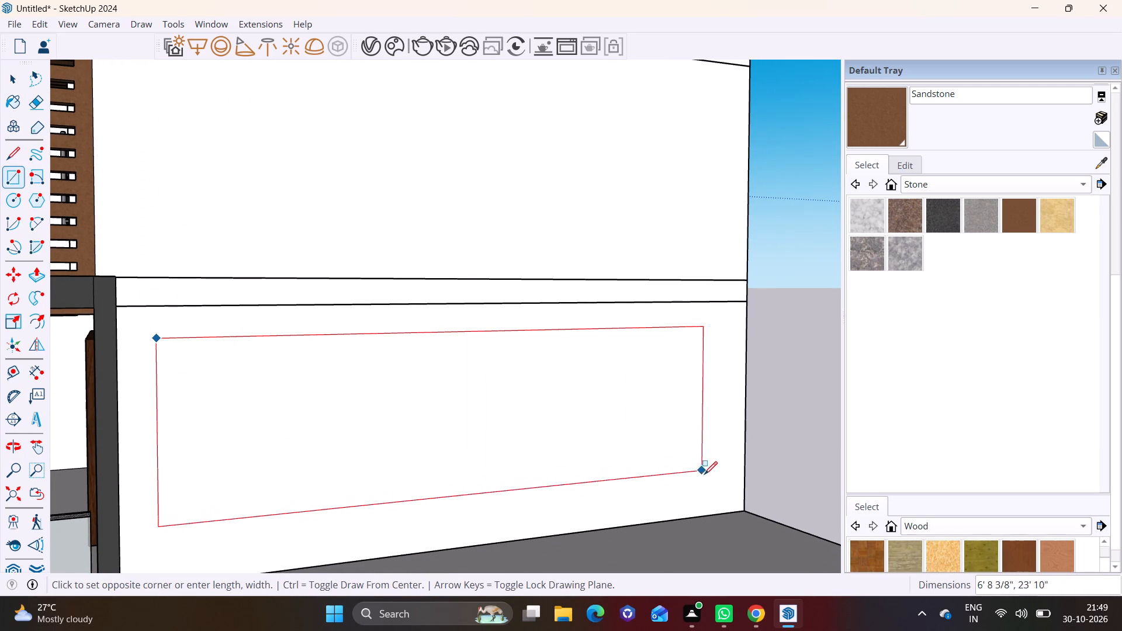
click(705, 486)
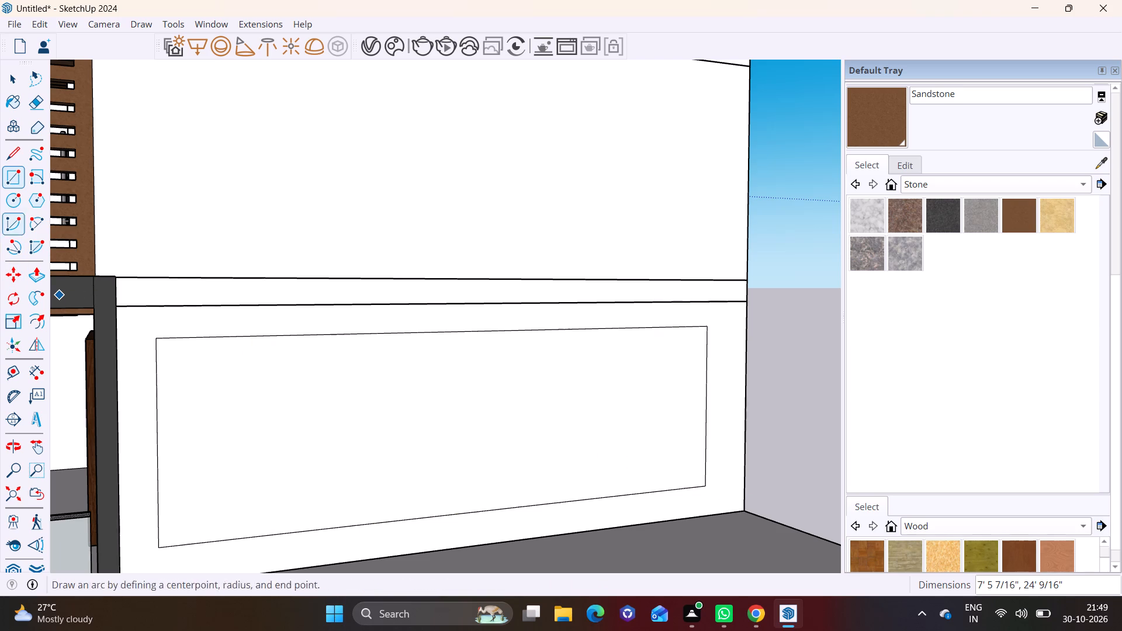
Pull the wall rectangle outward about 2' into a raised panel, and push its front face back about 5 3/8".
click(37, 276)
click(304, 405)
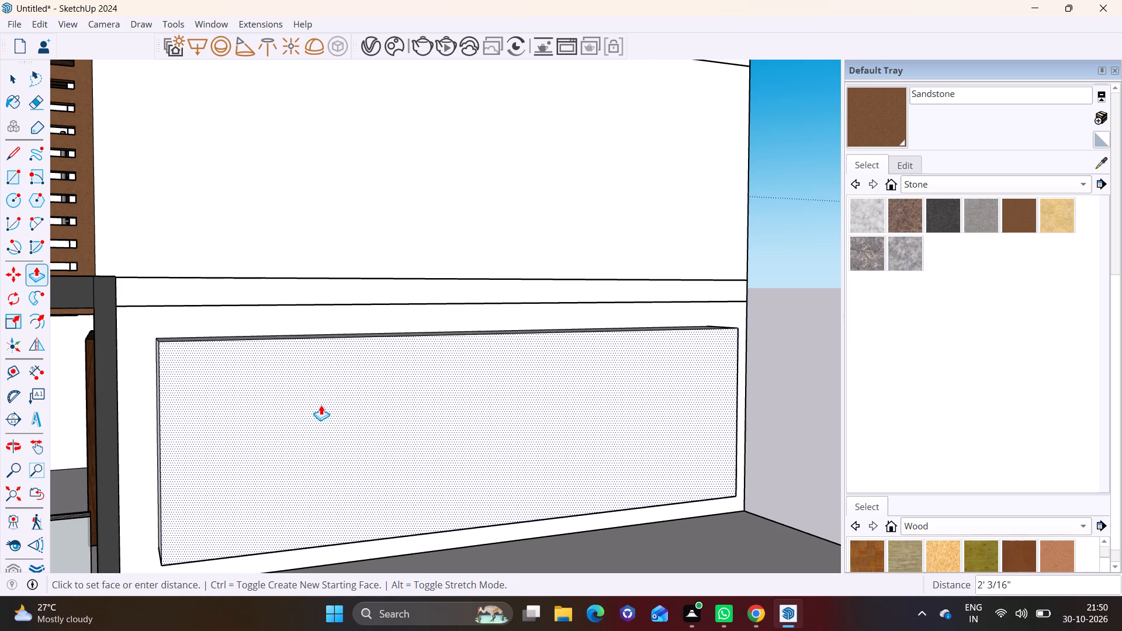
click(321, 405)
middle_drag(375, 410, 1, 397)
click(576, 410)
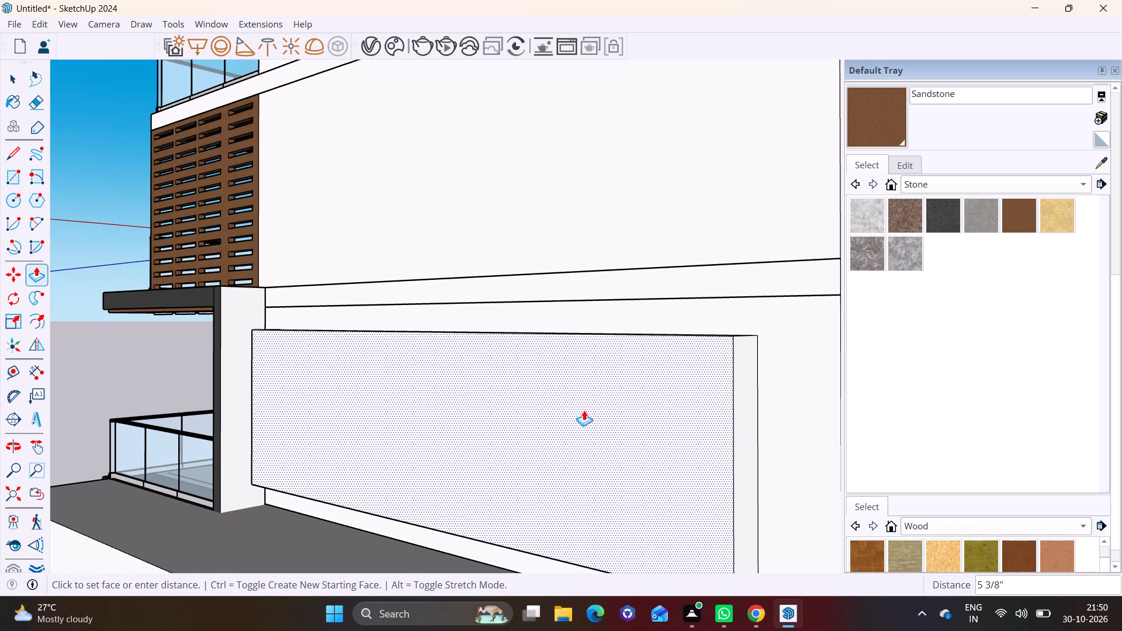
click(584, 410)
Draw an inset rectangle about 6' by 22' 6 1/2" on the raised panel's front face, leaving a narrow border.
middle_drag(560, 410, 746, 406)
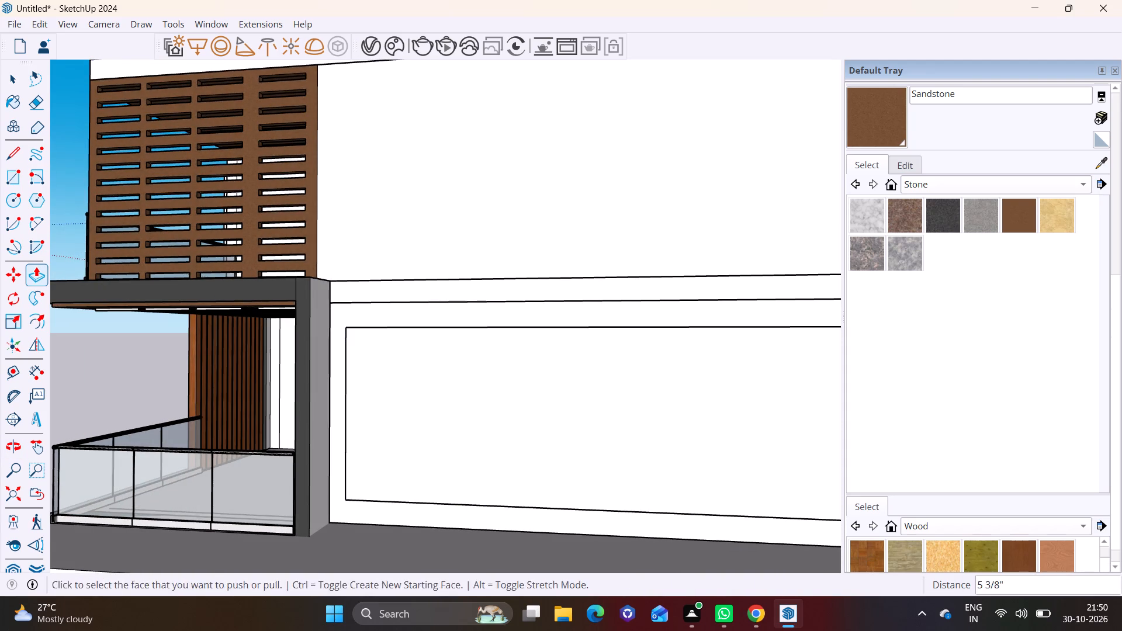
click(0, 182)
click(11, 180)
scroll(365, 346, down, 2)
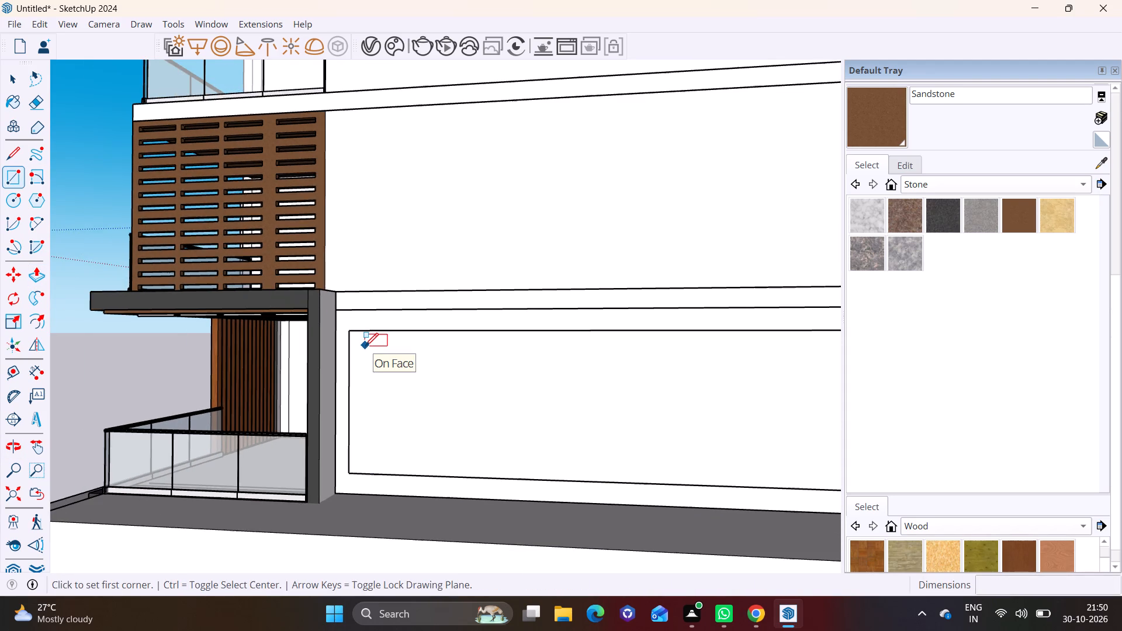
shift+middle_drag(365, 346, 259, 326)
click(257, 327)
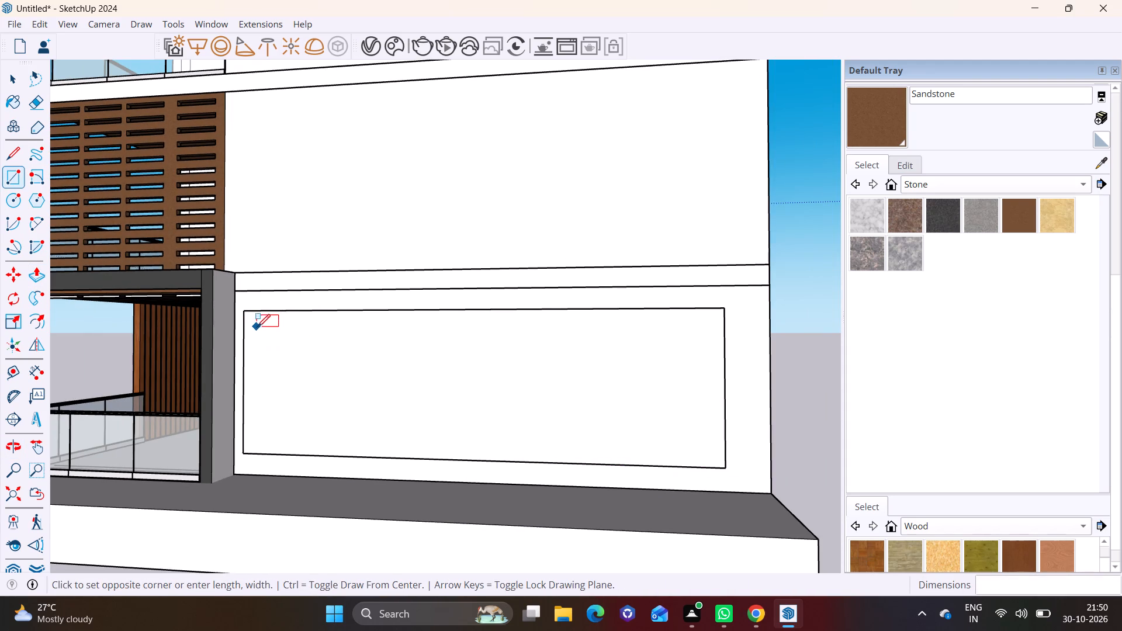
click(708, 454)
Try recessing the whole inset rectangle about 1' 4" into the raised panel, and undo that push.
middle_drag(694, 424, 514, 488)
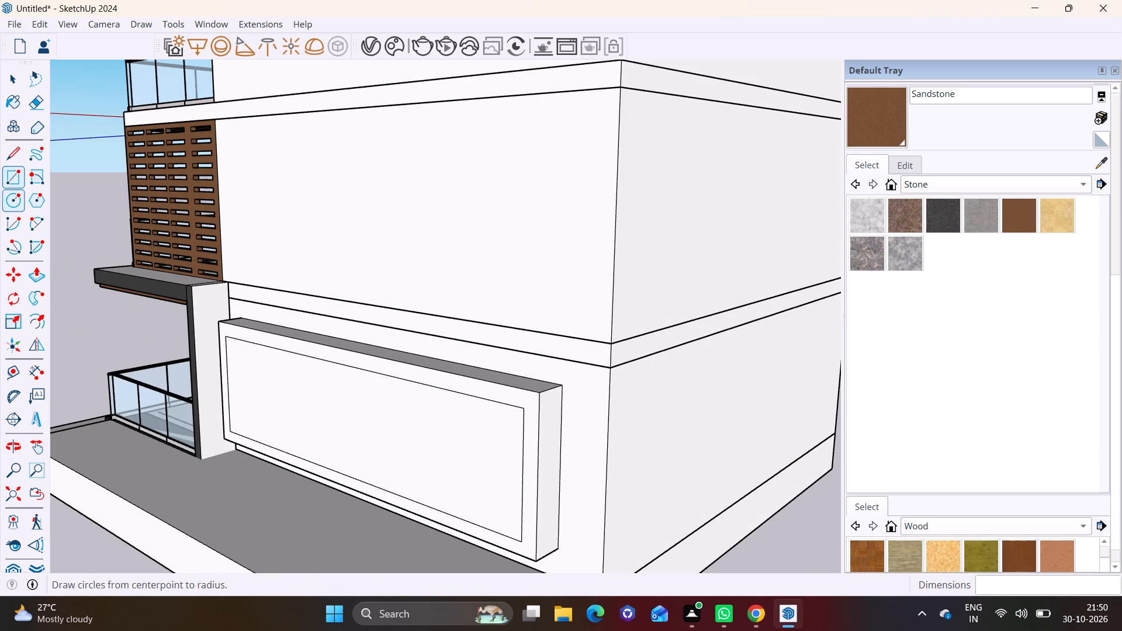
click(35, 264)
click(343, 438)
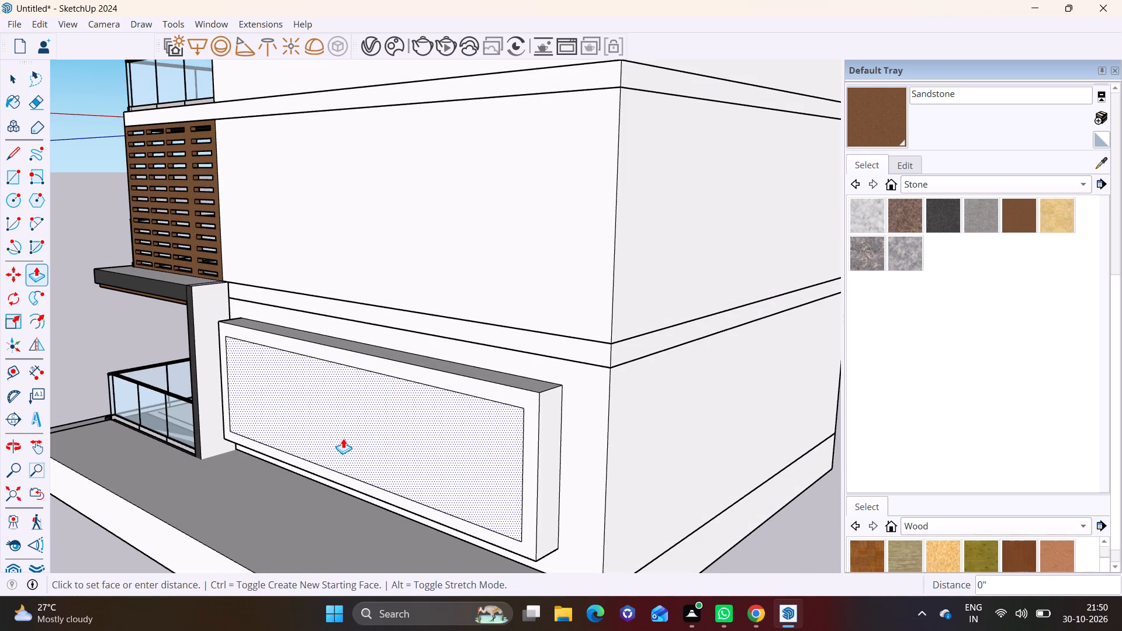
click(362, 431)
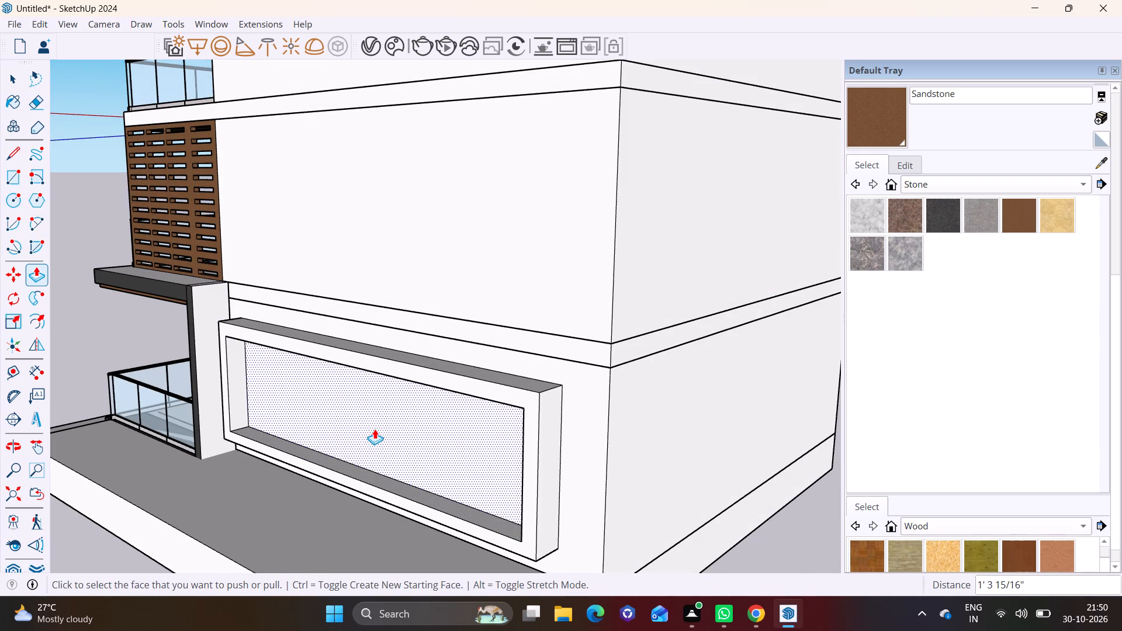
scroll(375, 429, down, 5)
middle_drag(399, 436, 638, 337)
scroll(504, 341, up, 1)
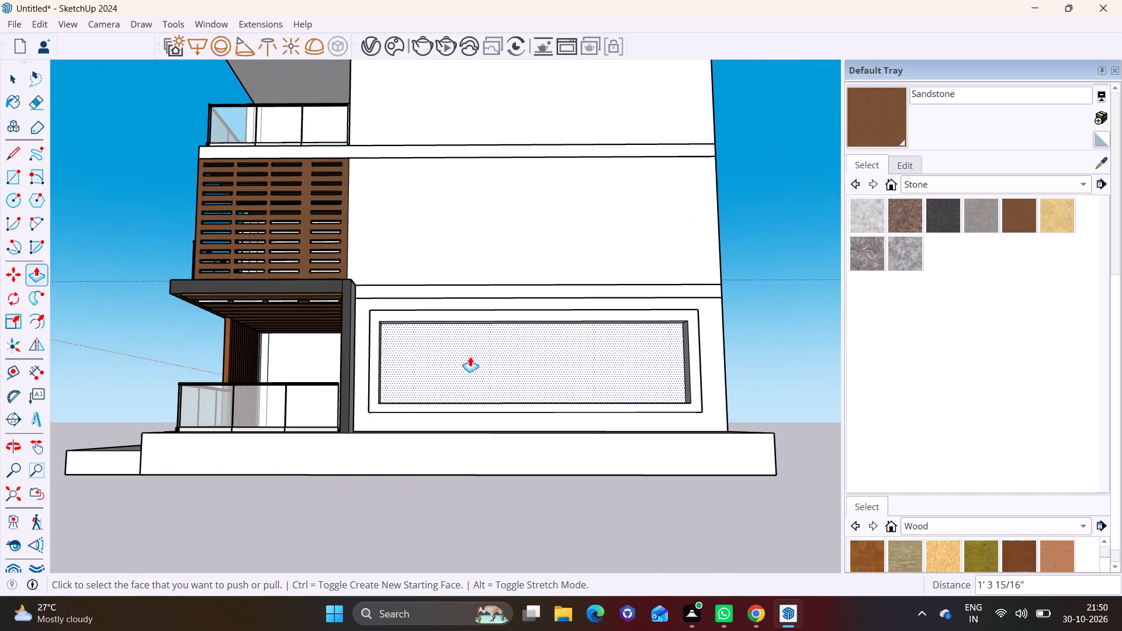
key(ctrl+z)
Divide the inset rectangle into five bays by drawing two full-height rectangles, about 4' 1" and 3' 8" wide.
click(18, 171)
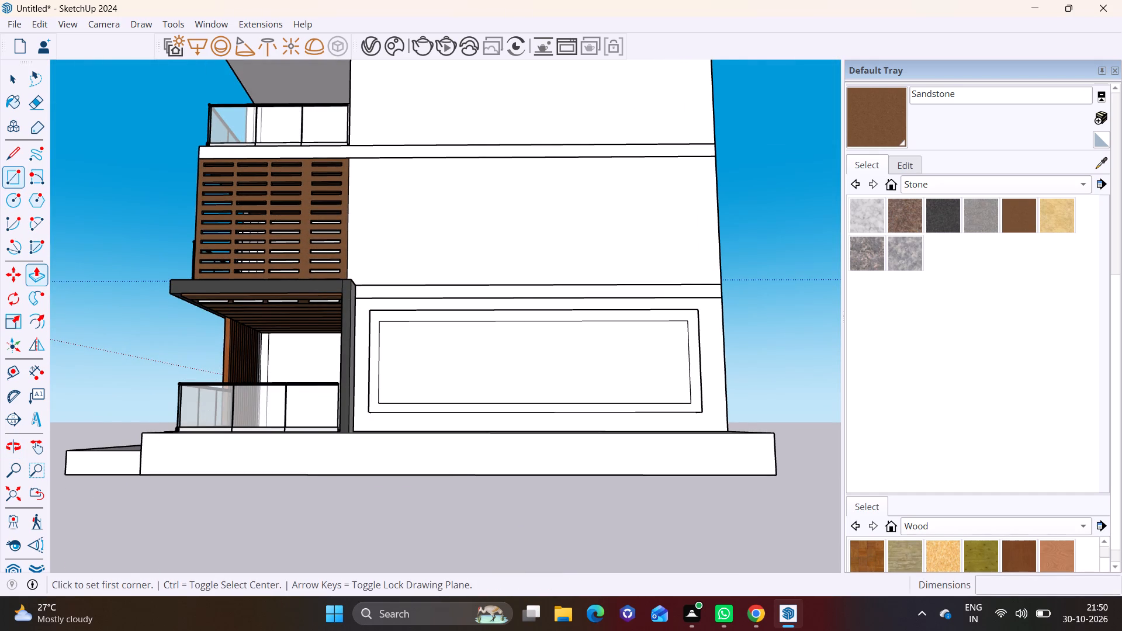
middle_drag(395, 362, 385, 366)
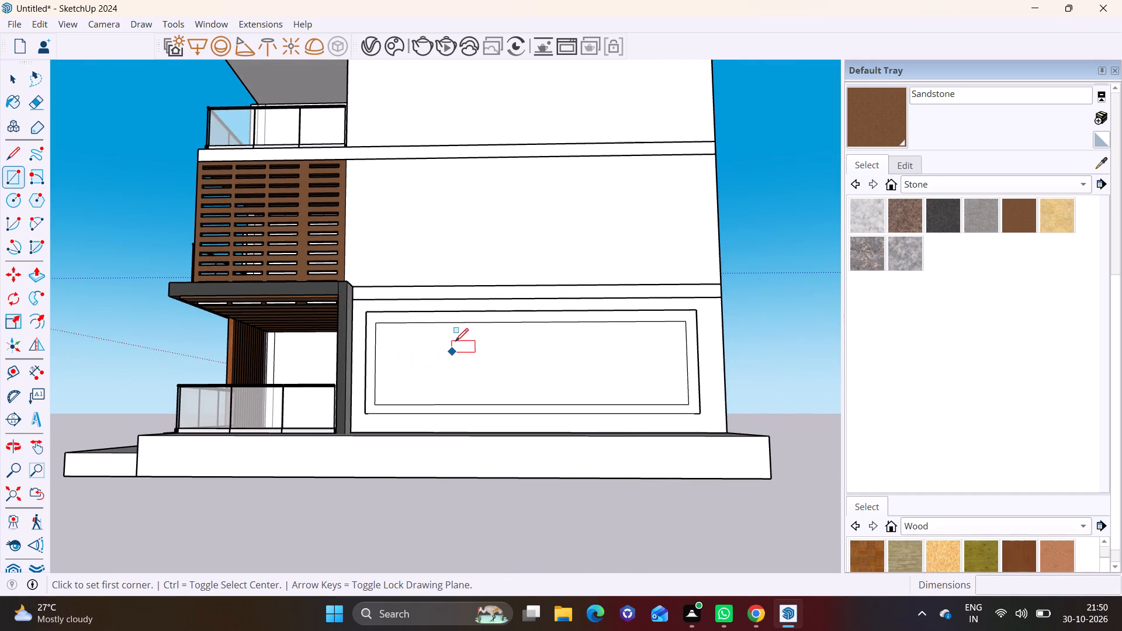
click(451, 322)
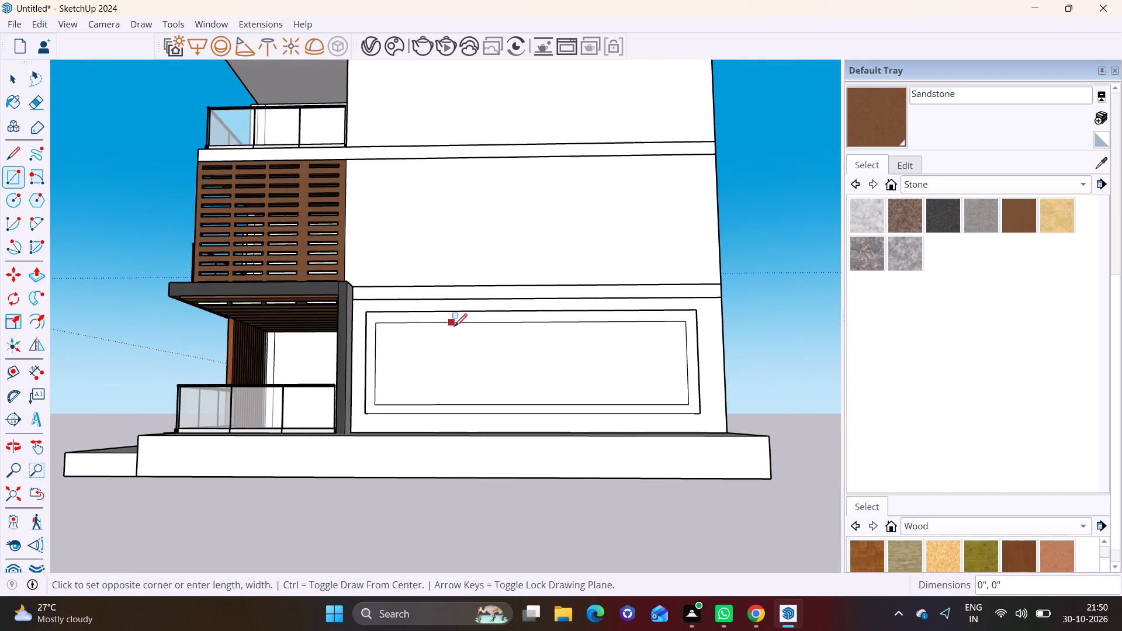
click(510, 405)
click(584, 324)
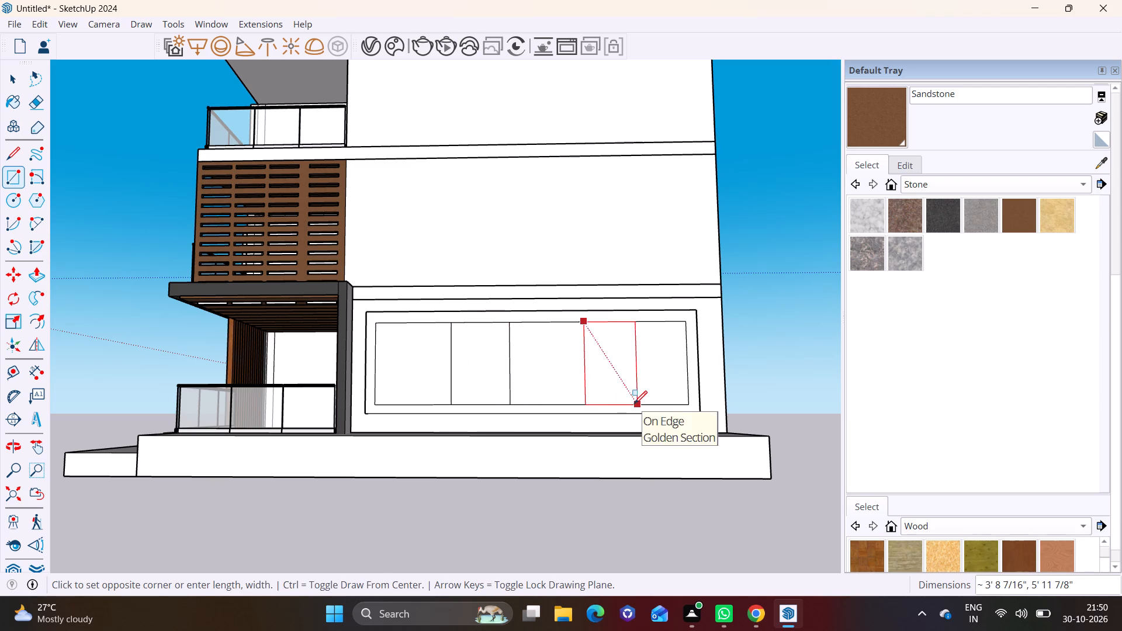
click(634, 404)
Examine the house's front, porch and side wall with the divided panel from several angles.
scroll(535, 384, down, 2)
middle_drag(535, 384, 452, 407)
scroll(318, 398, down, 6)
middle_drag(394, 423, 690, 428)
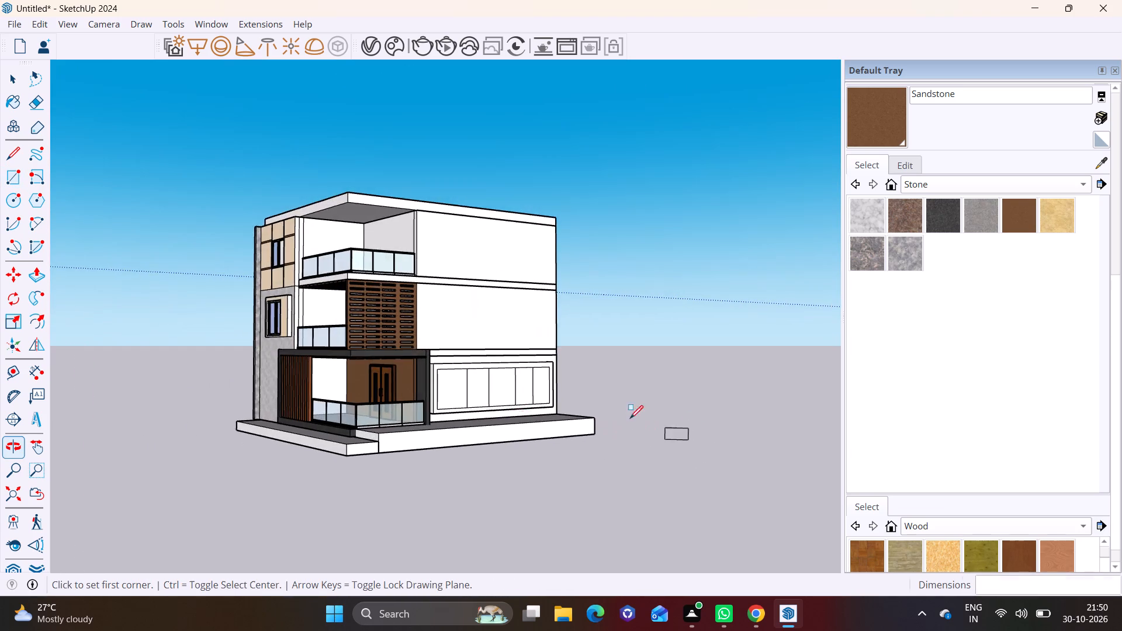
scroll(323, 387, down, 5)
middle_drag(338, 411, 614, 443)
scroll(393, 433, up, 3)
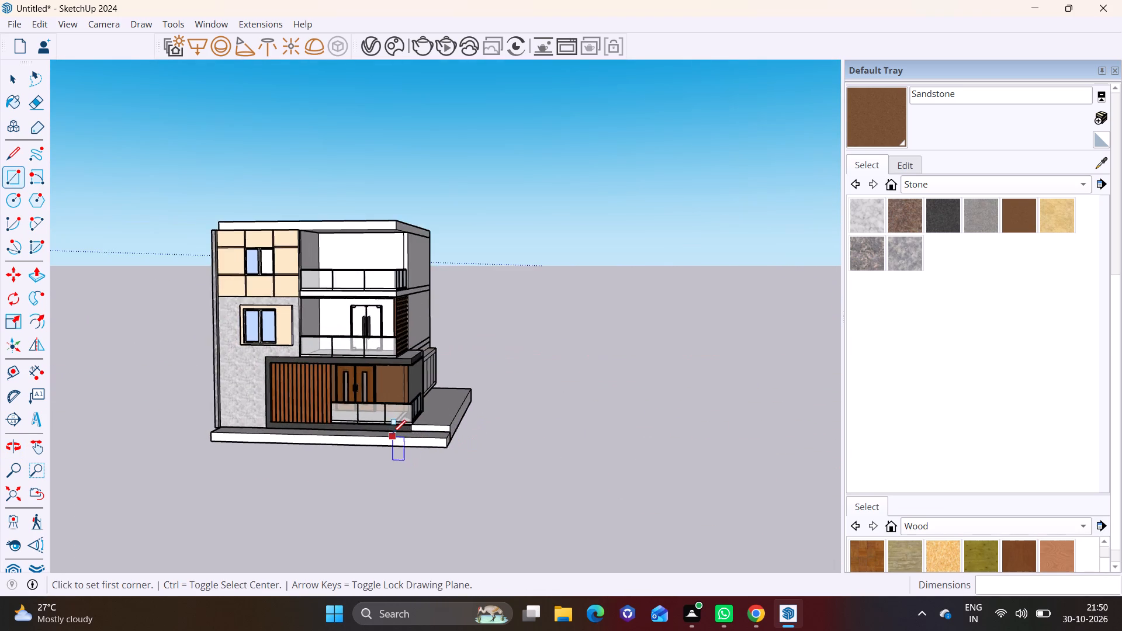
scroll(393, 433, up, 7)
middle_drag(438, 428, 265, 489)
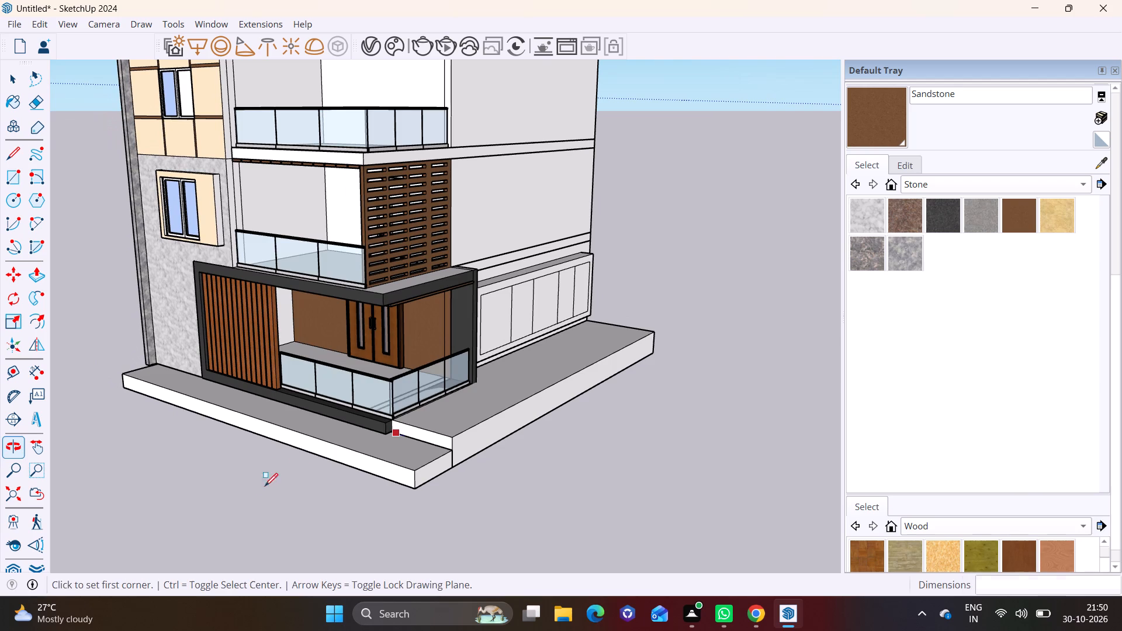
middle_drag(365, 432, 296, 433)
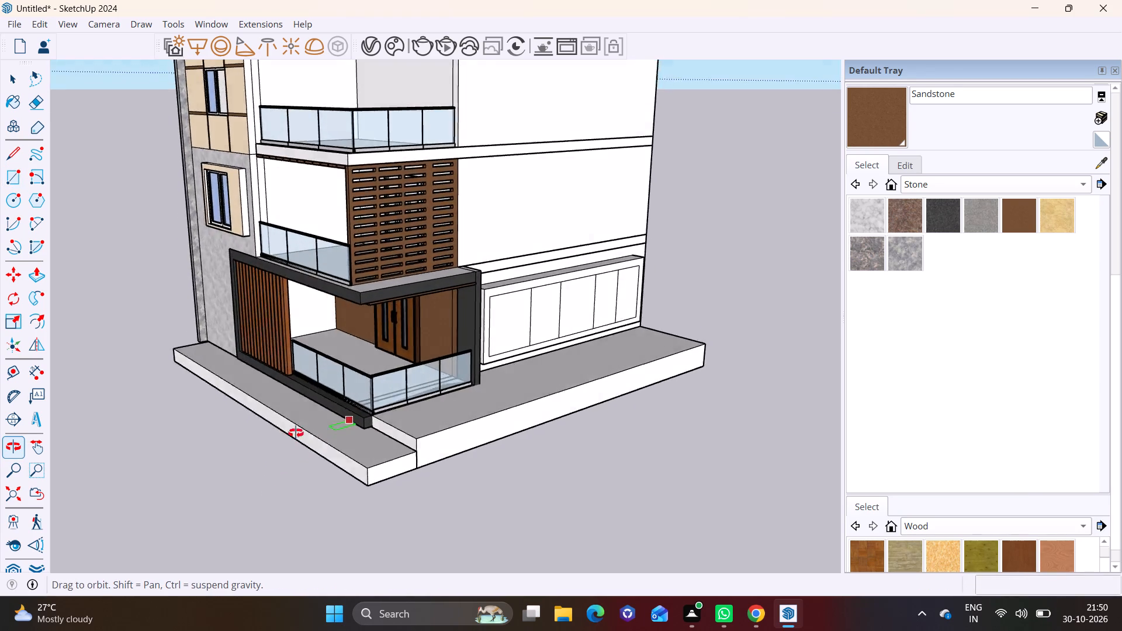
middle_drag(296, 433, 390, 329)
middle_drag(425, 385, 417, 497)
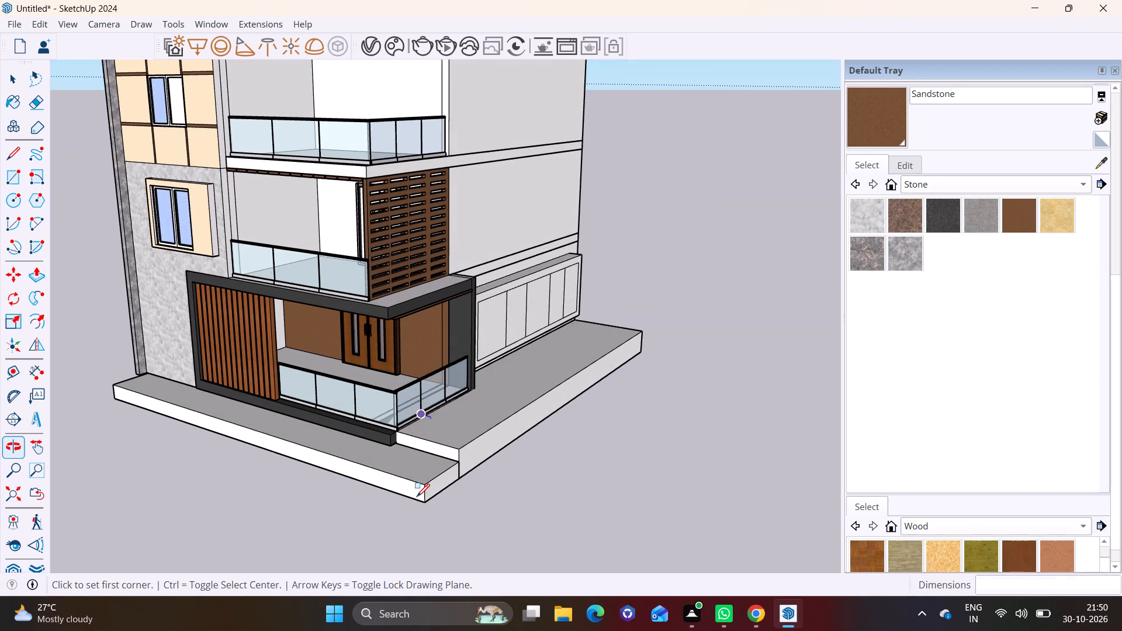
scroll(330, 420, up, 5)
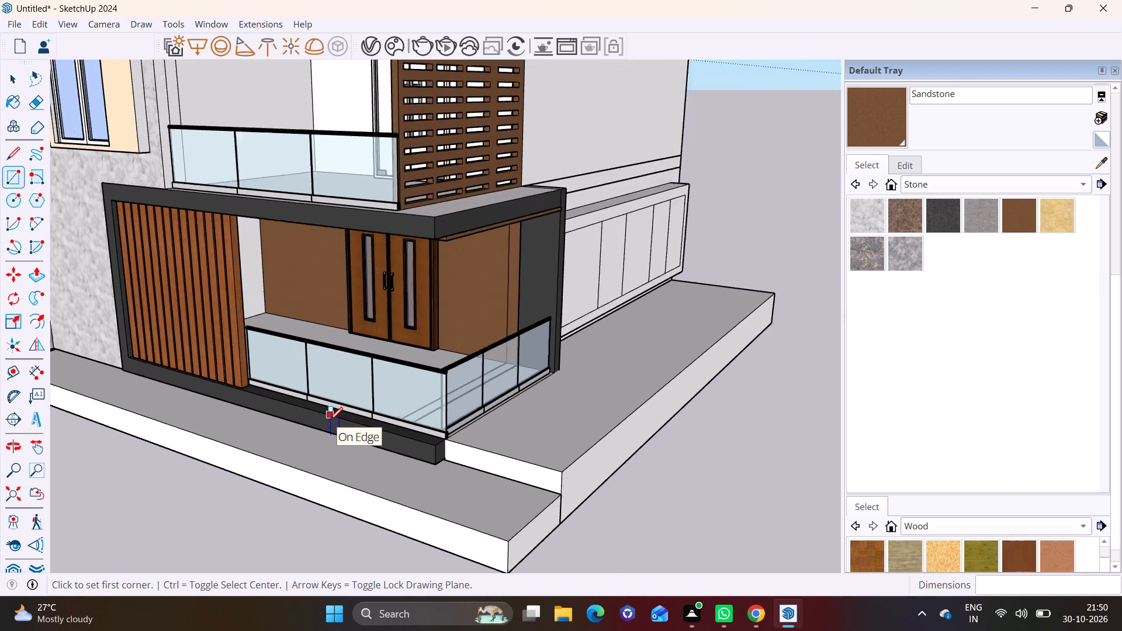
scroll(330, 420, up, 3)
middle_drag(331, 420, 249, 417)
scroll(432, 461, down, 16)
middle_drag(524, 443, 413, 469)
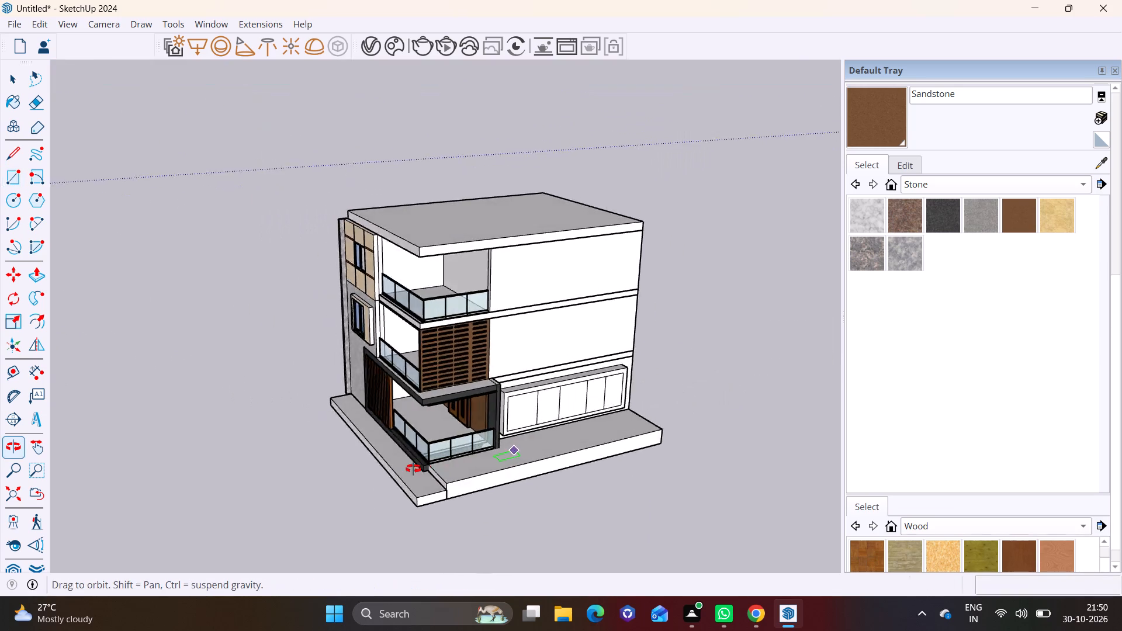
middle_drag(413, 469, 370, 466)
Push the panel bay nearest the porch inward about 9 7/8" to form a recess.
scroll(610, 408, up, 10)
middle_drag(528, 411, 437, 408)
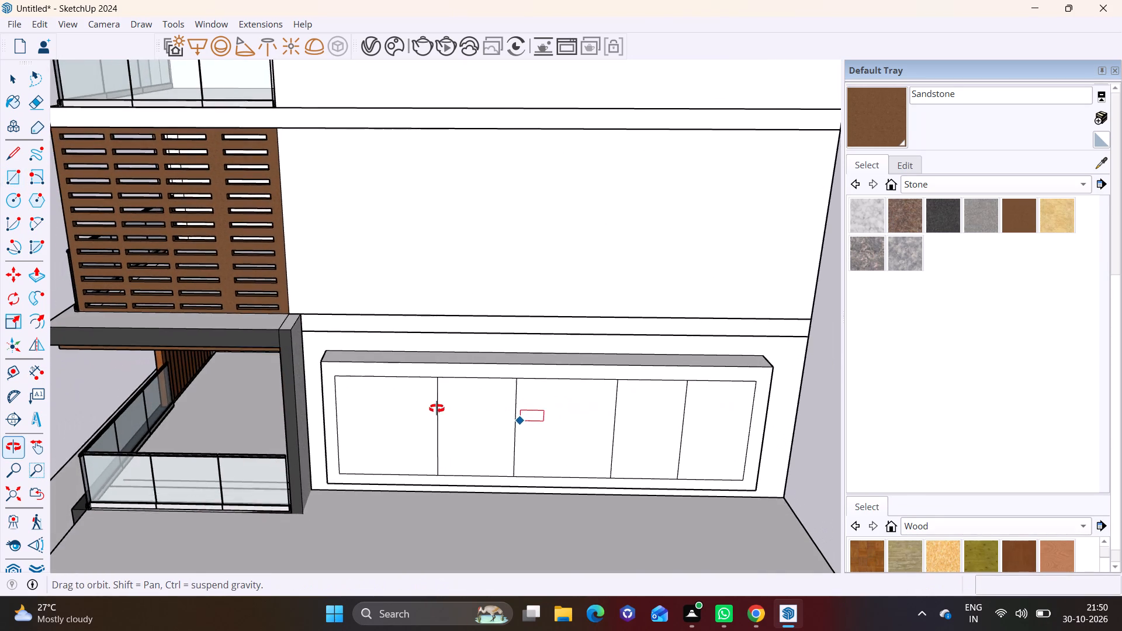
middle_drag(437, 408, 431, 408)
key(space)
click(389, 412)
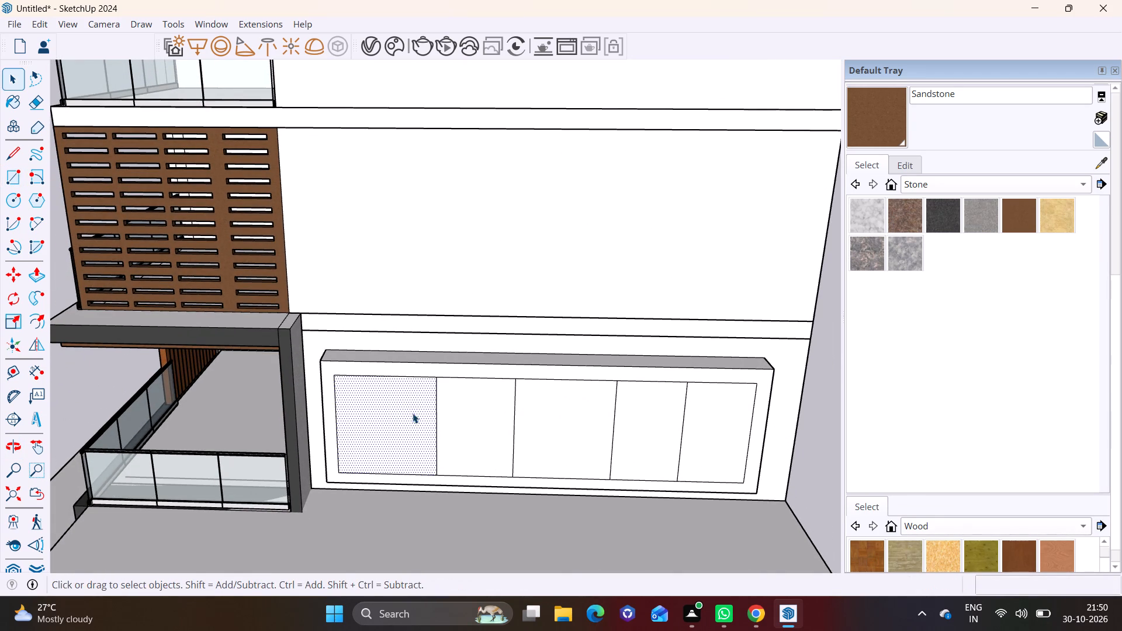
shift+middle_drag(413, 413, 290, 415)
middle_drag(347, 427, 251, 421)
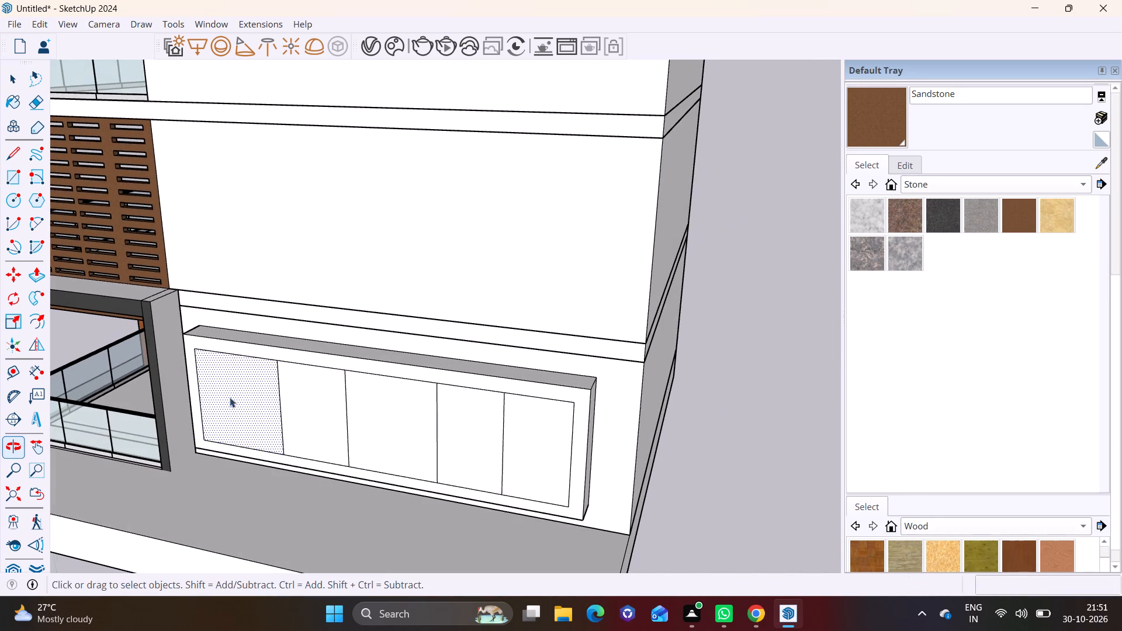
click(41, 276)
click(255, 403)
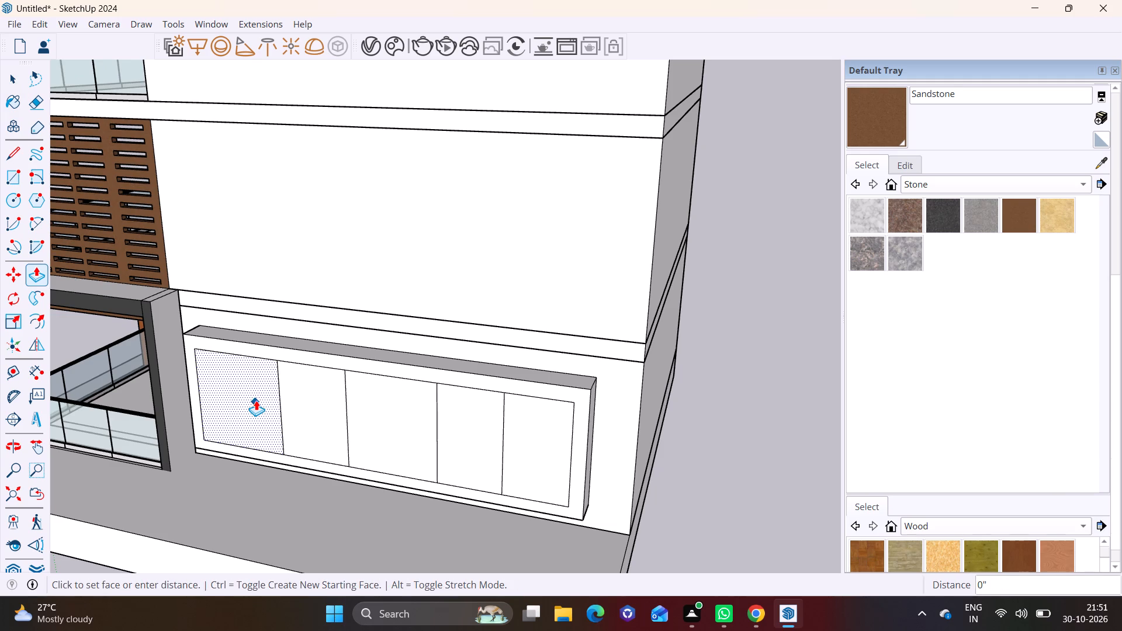
click(261, 396)
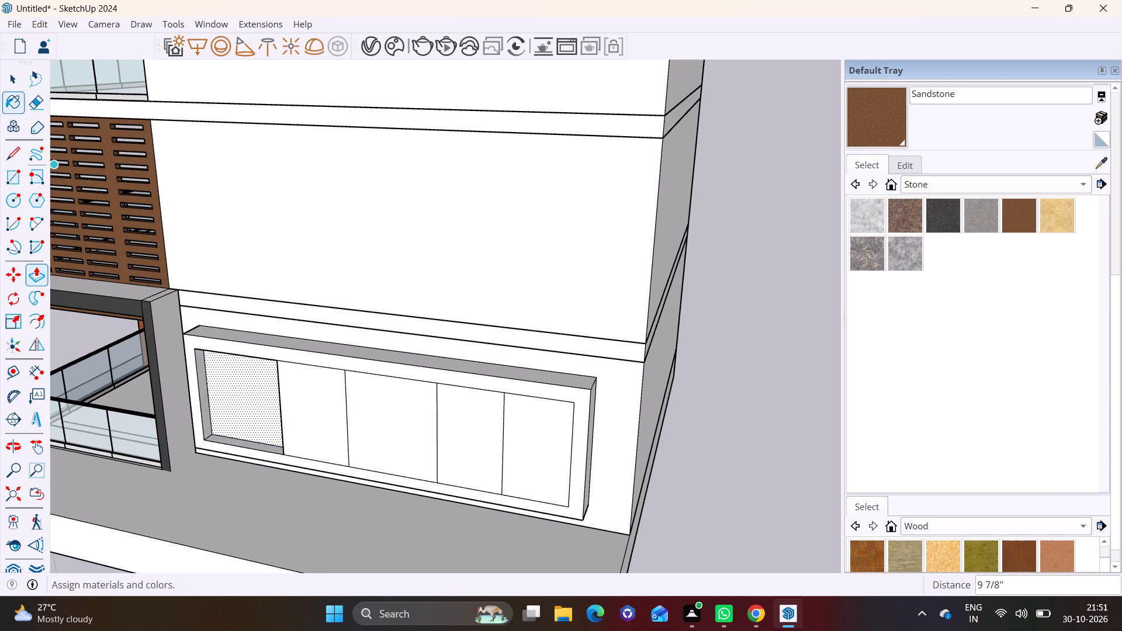
Push the panel's middle bay inward about 1' 1" to form a second recess.
click(9, 79)
click(404, 427)
click(34, 276)
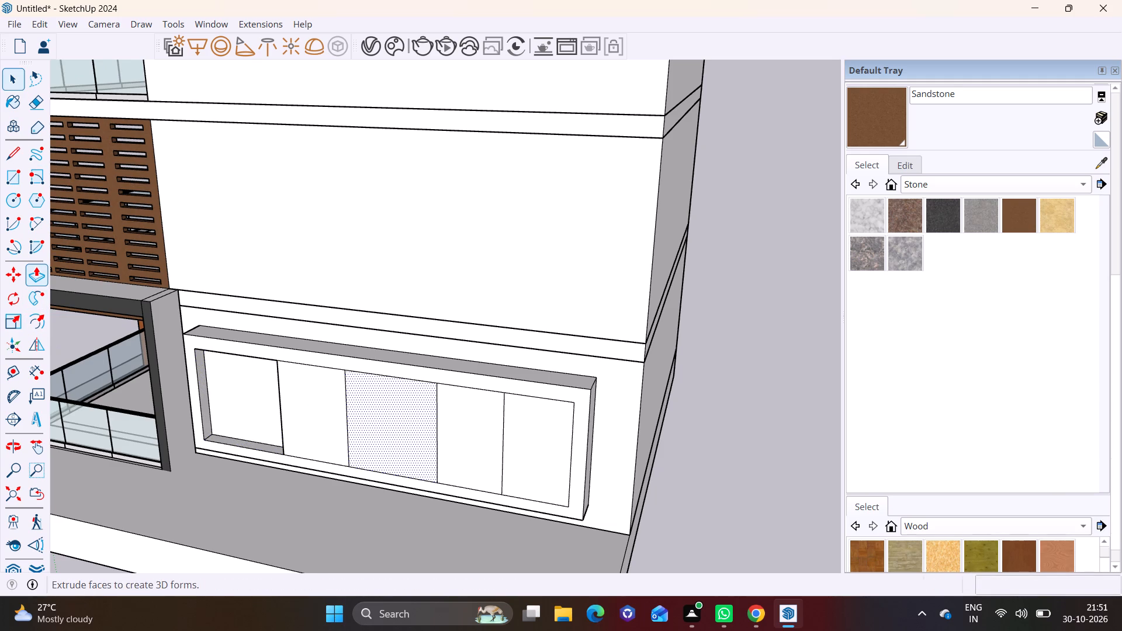
click(367, 425)
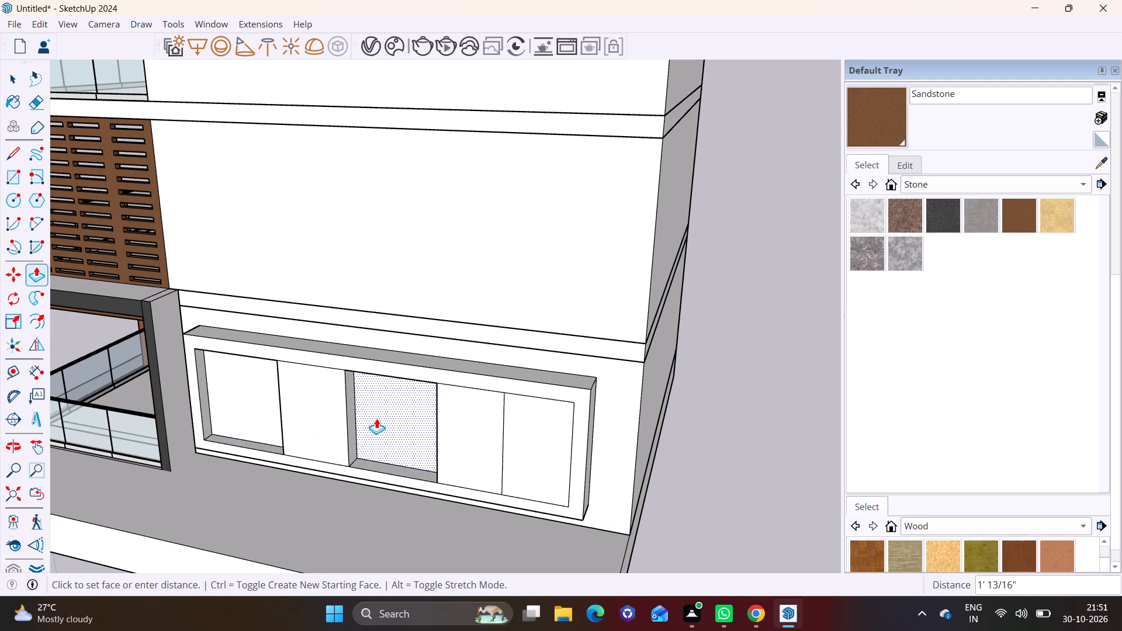
click(378, 418)
Push the end bay farthest from the porch inward about 1' 2 1/8" to form a third recess.
click(15, 86)
click(519, 421)
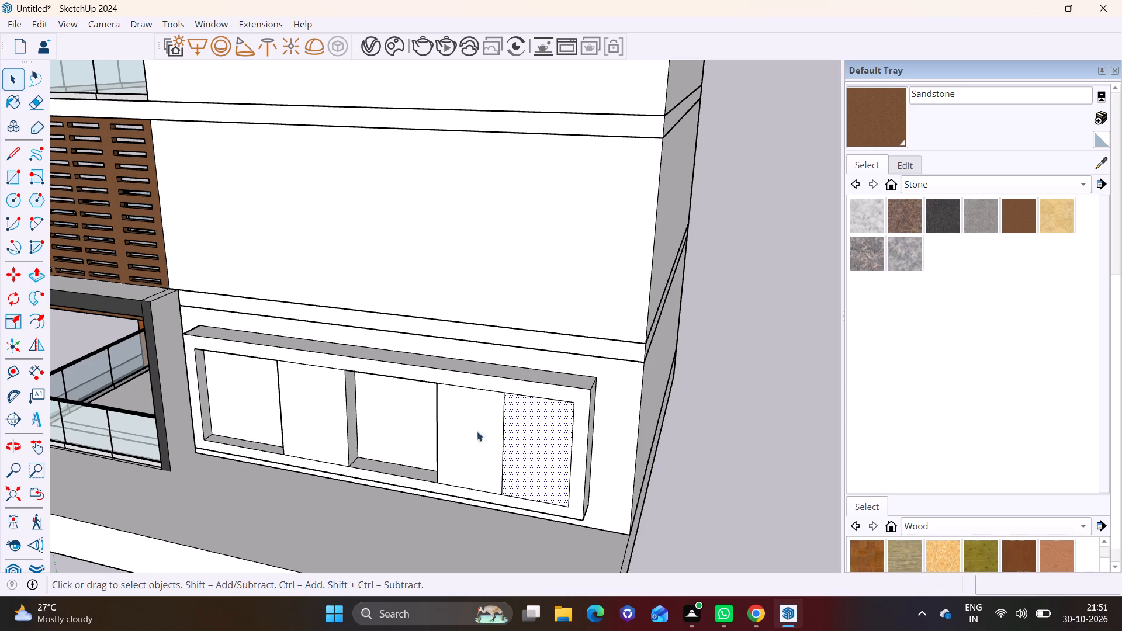
click(36, 280)
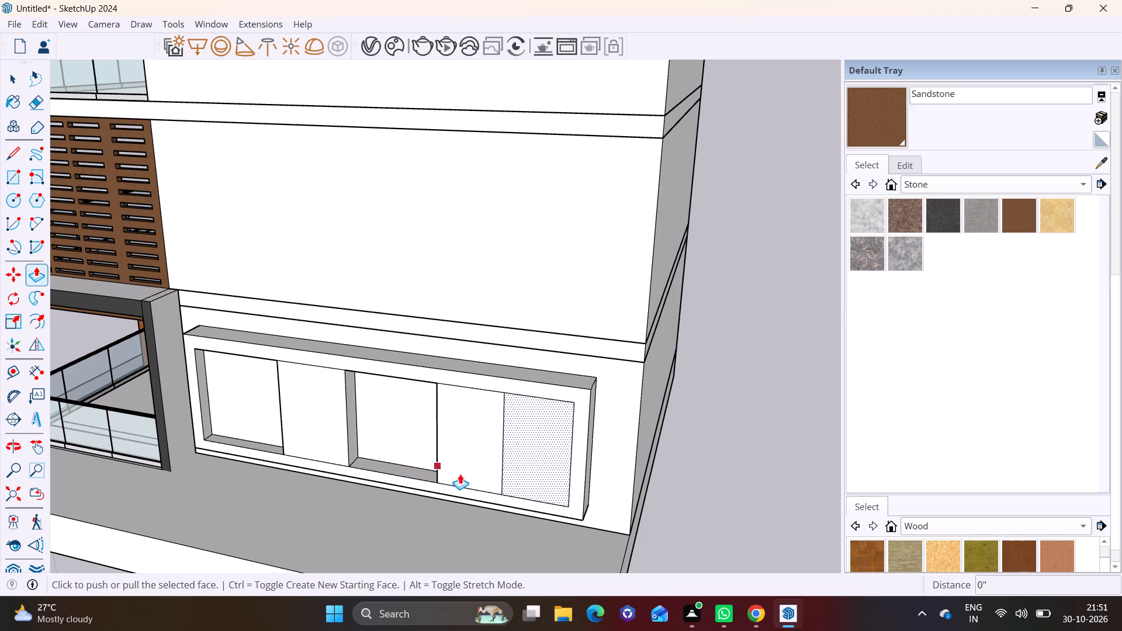
click(528, 466)
click(532, 455)
scroll(356, 404, down, 1)
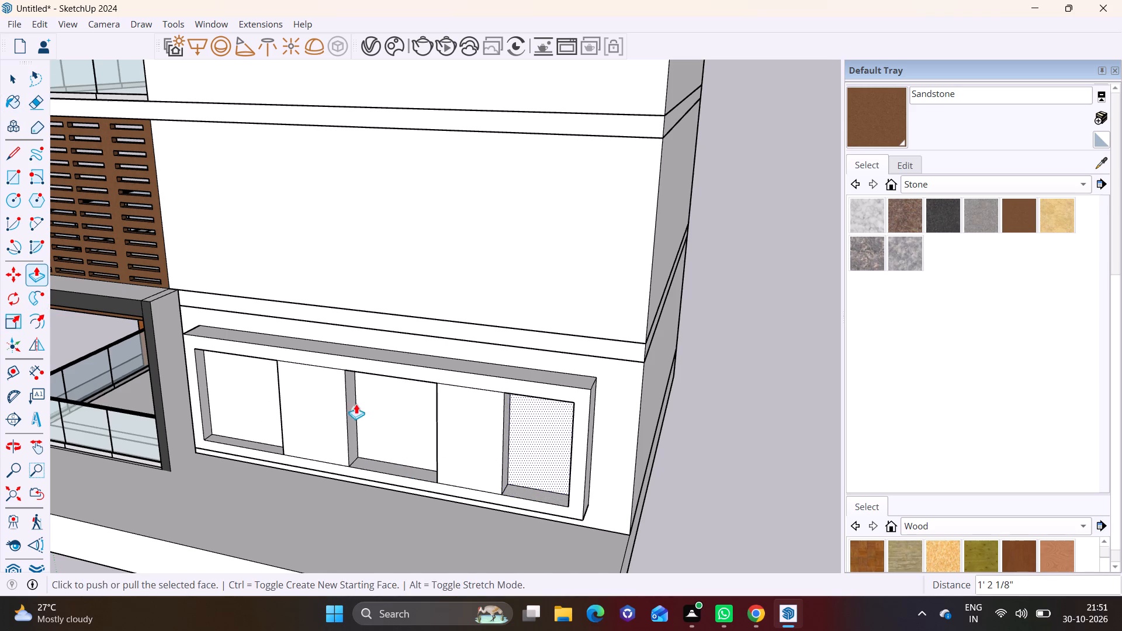
Search 3D Warehouse for "WINDOWS".
scroll(356, 404, down, 6)
middle_drag(349, 387, 821, 315)
middle_drag(624, 315, 370, 367)
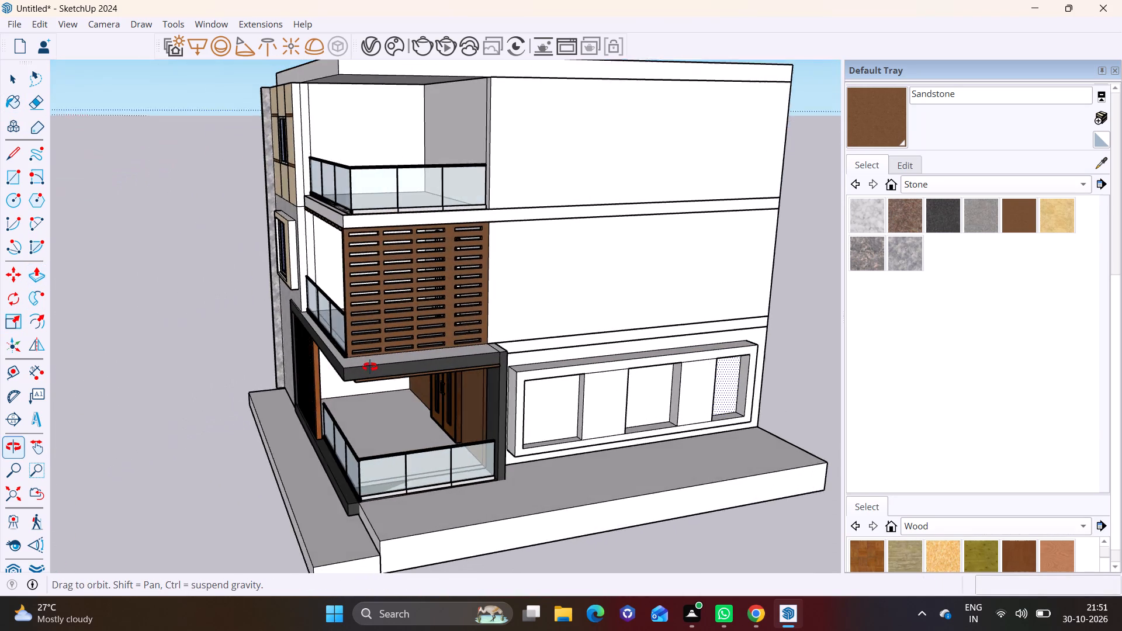
middle_drag(370, 367, 368, 367)
click(207, 19)
click(231, 141)
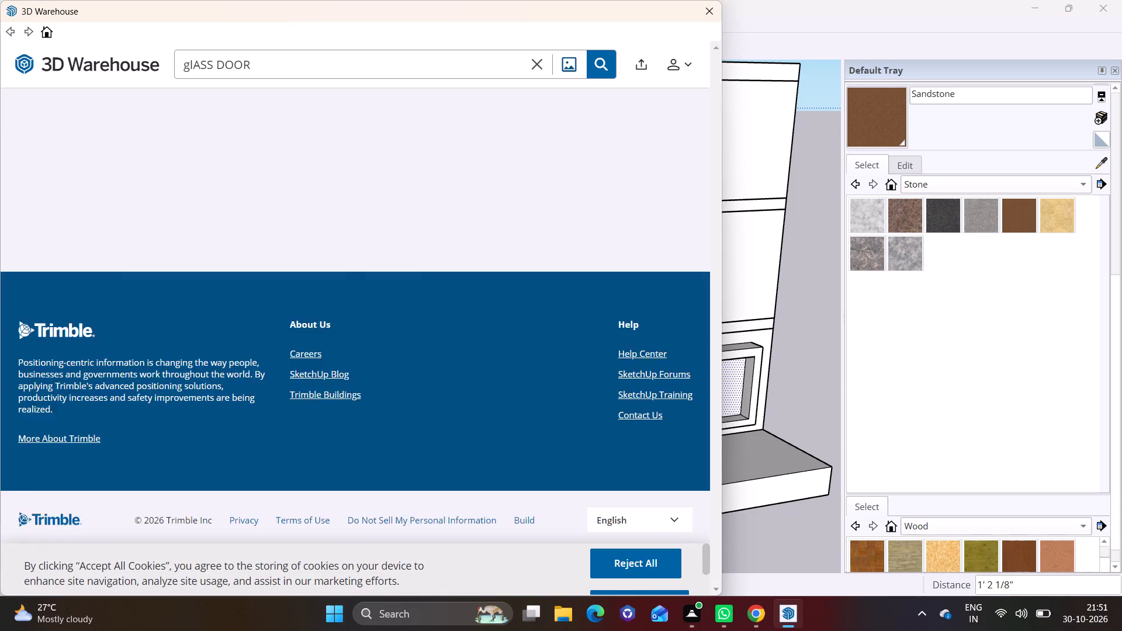
click(541, 63)
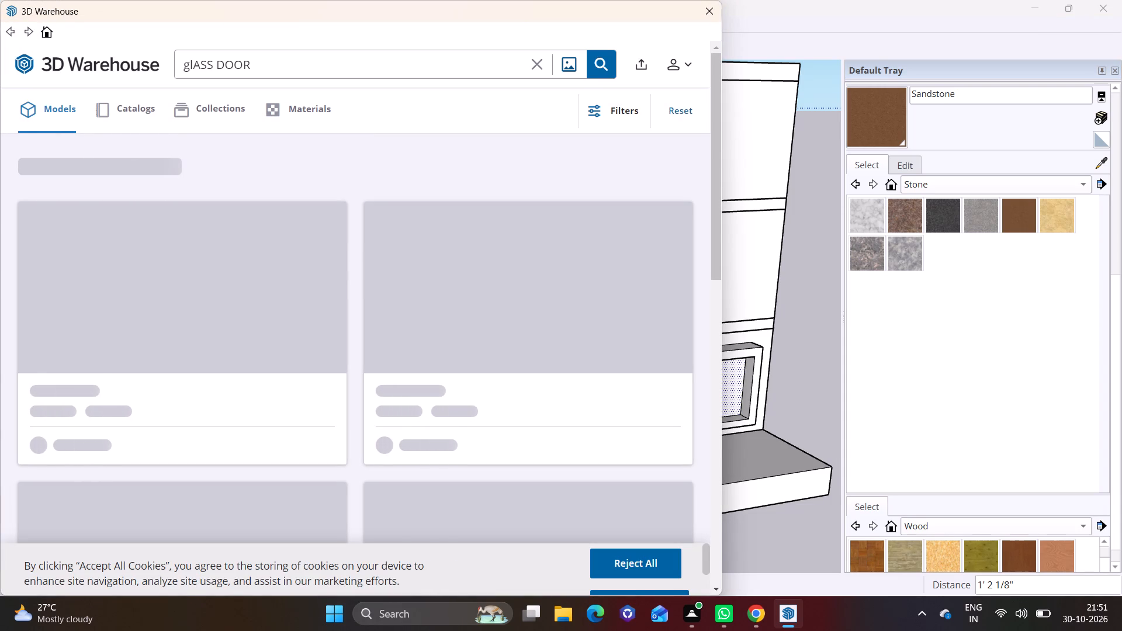
click(365, 60)
text(WINDOWS)
key(Return)
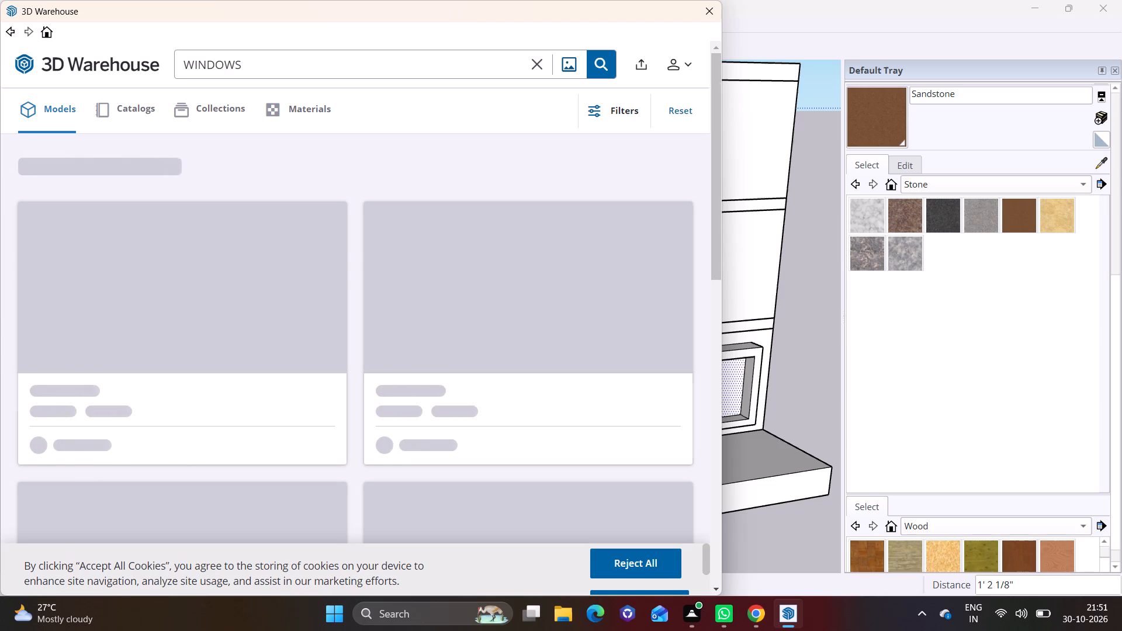
Load the white-framed two-pane "Window" model directly into the project and place it on the house's roof.
scroll(444, 346, down, 8)
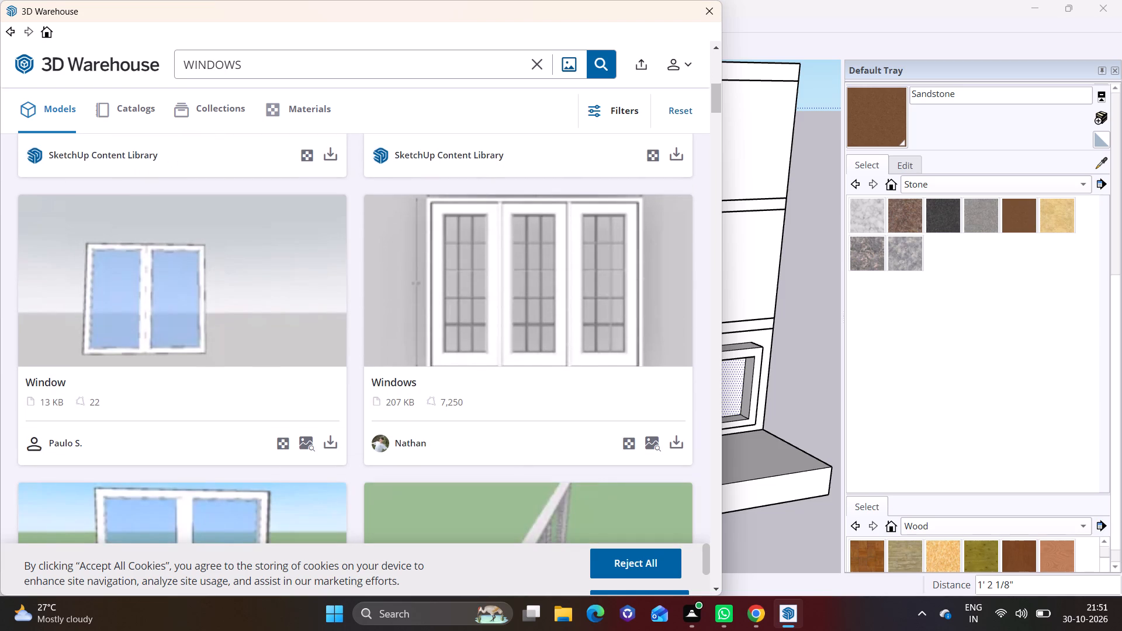
click(328, 446)
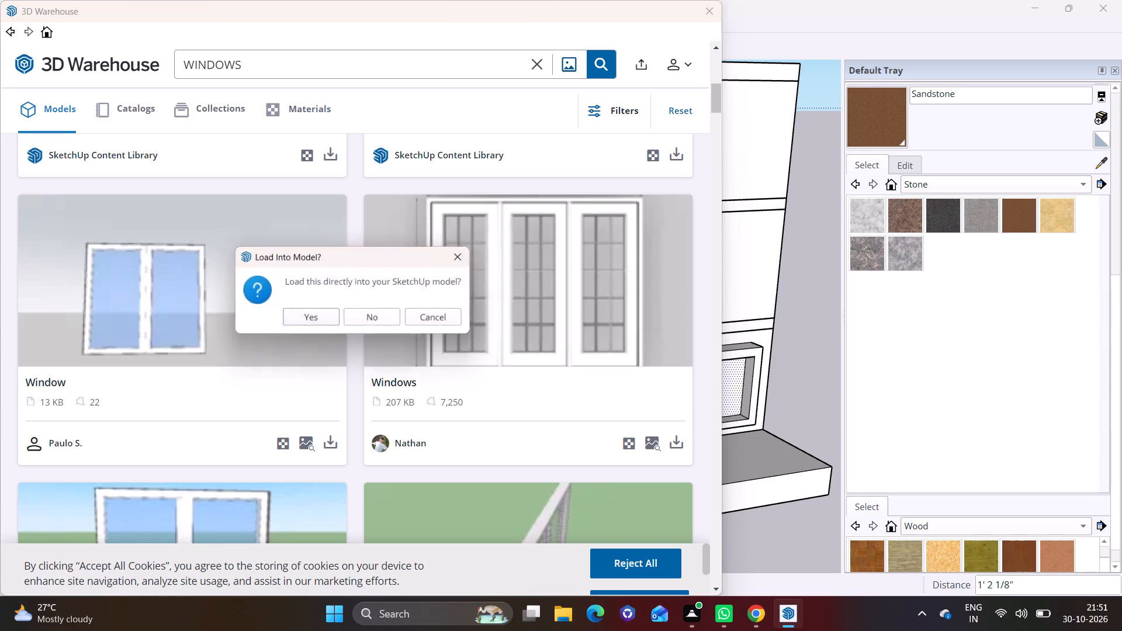
click(313, 318)
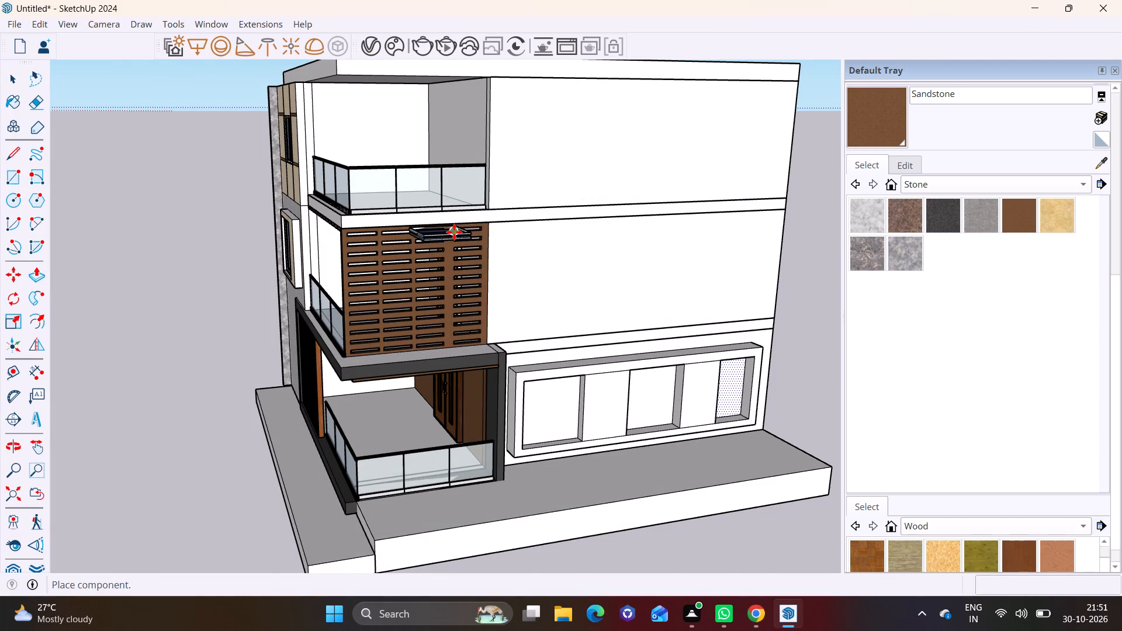
shift+middle_drag(456, 237, 460, 424)
middle_drag(479, 272, 460, 410)
click(461, 224)
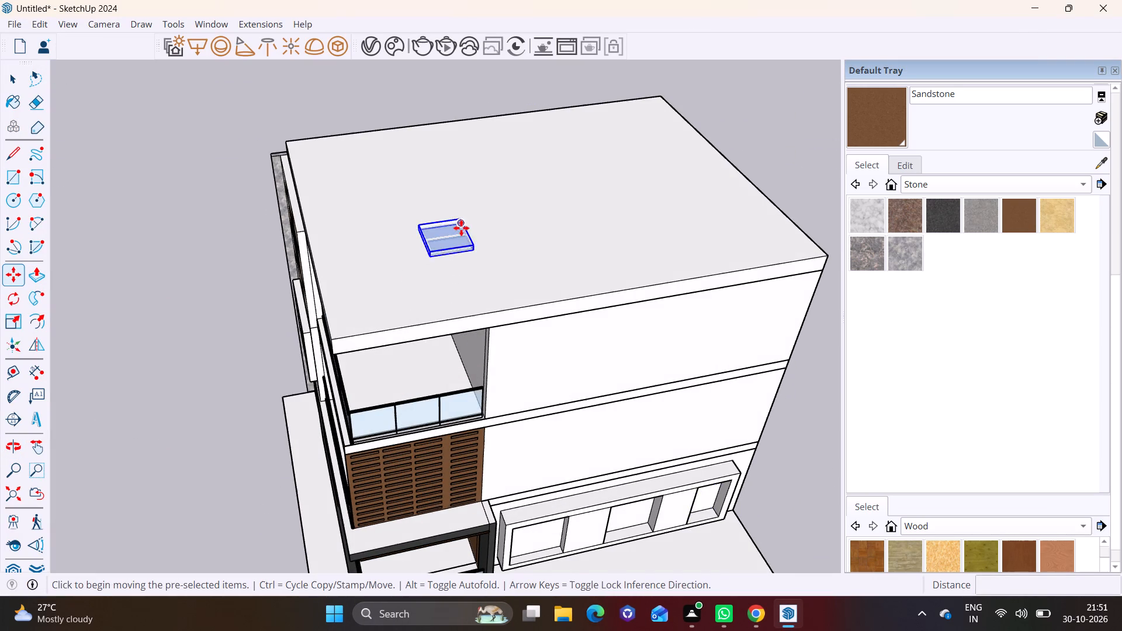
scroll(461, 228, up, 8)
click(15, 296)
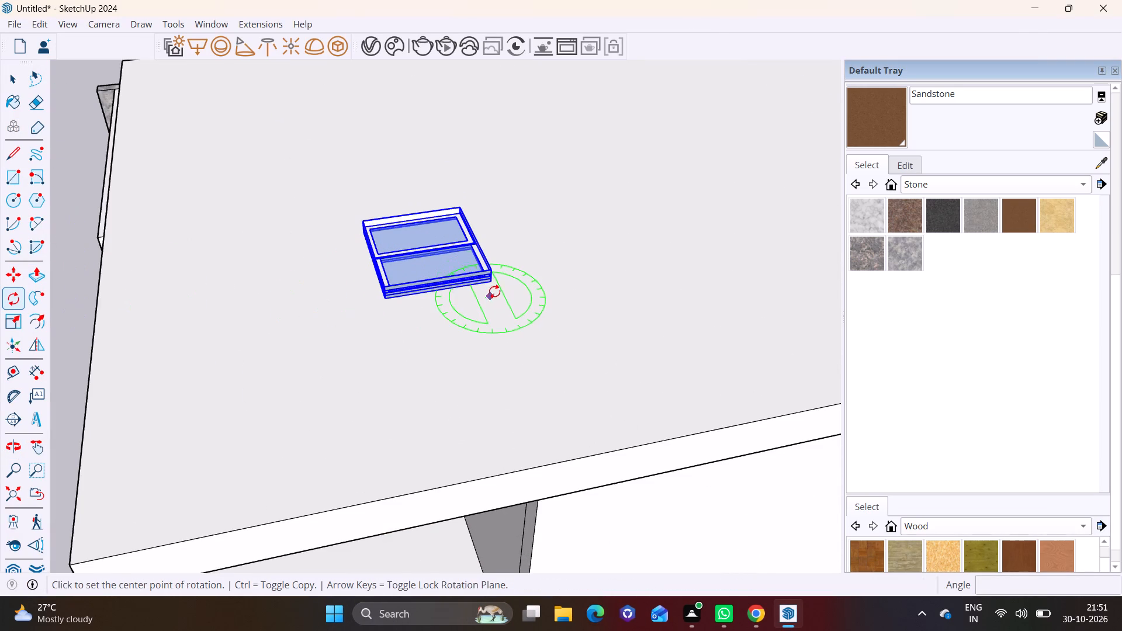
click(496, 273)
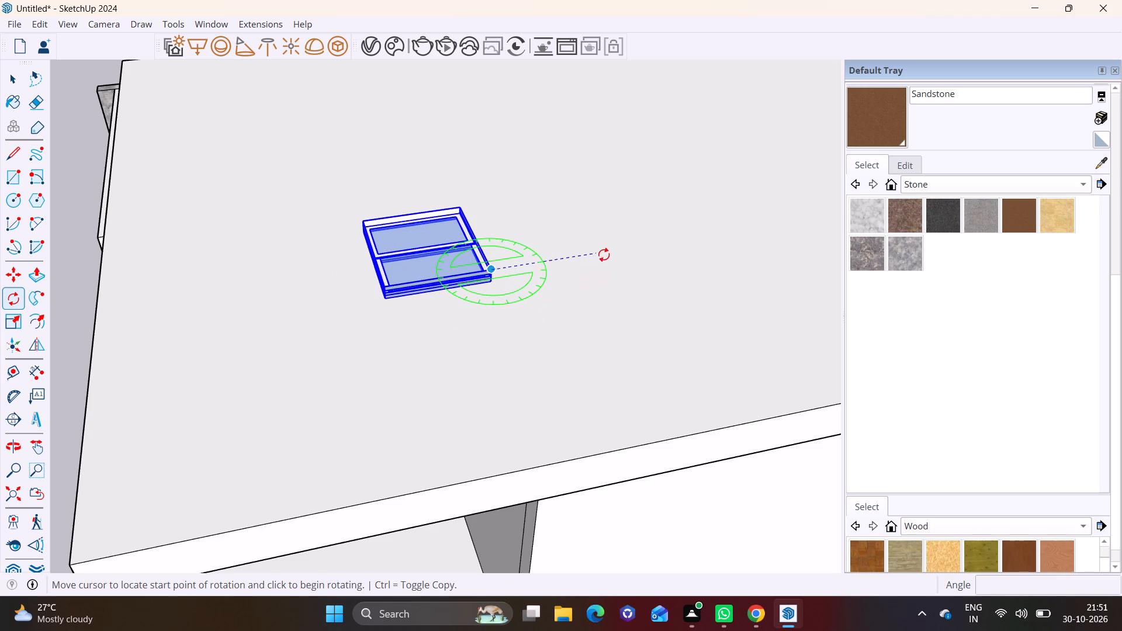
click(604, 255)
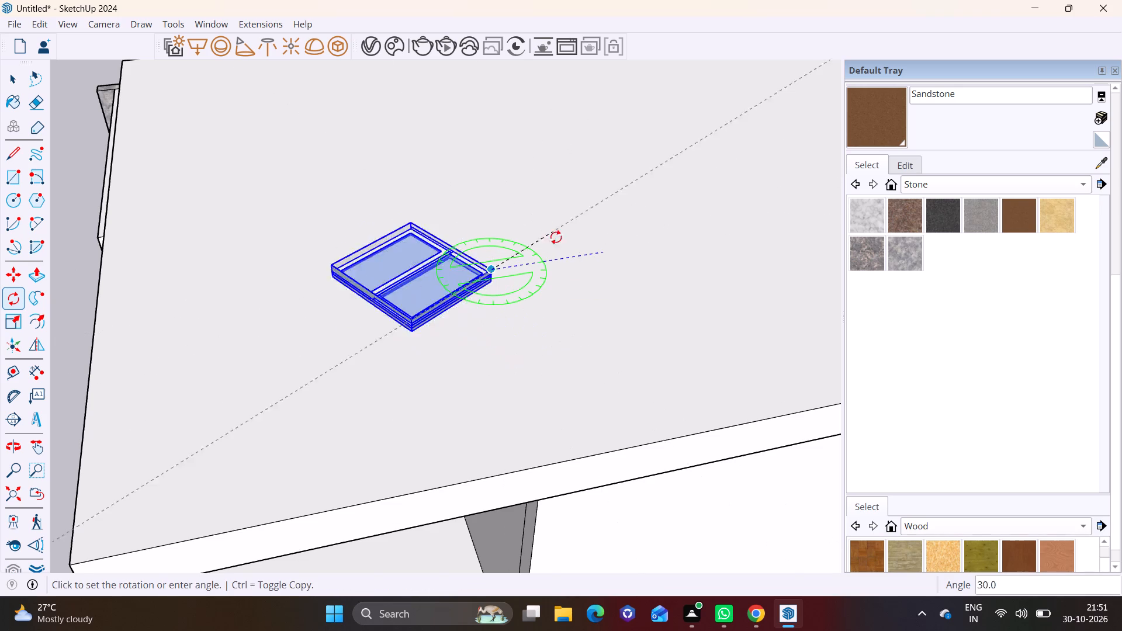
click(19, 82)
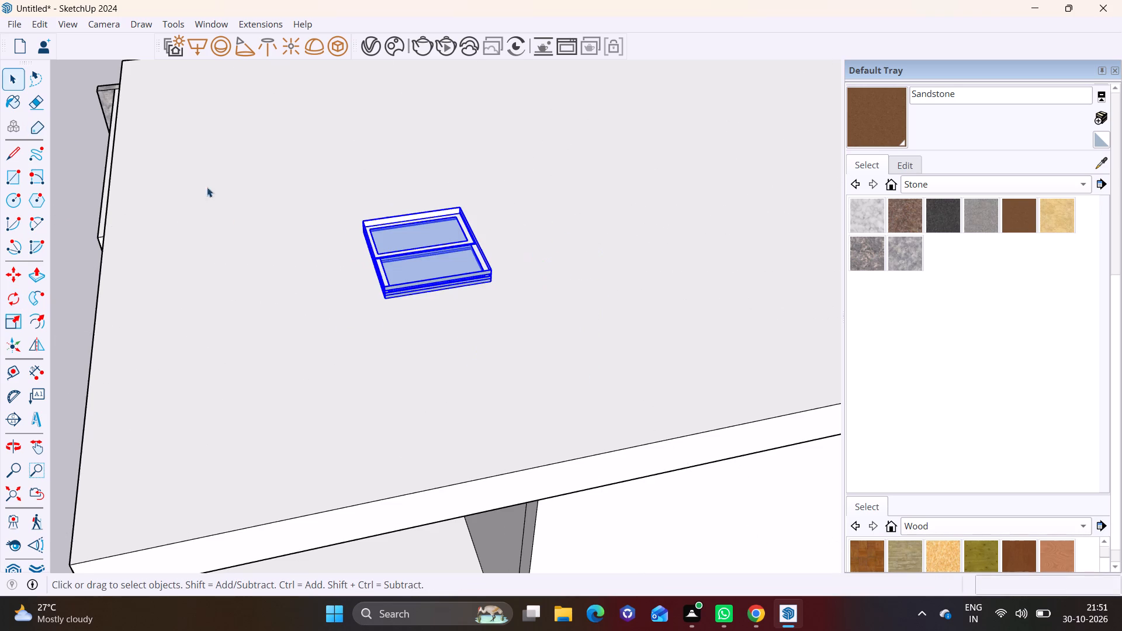
Rotate the flat window on the roof by 90 degrees so that it stands upright.
click(6, 289)
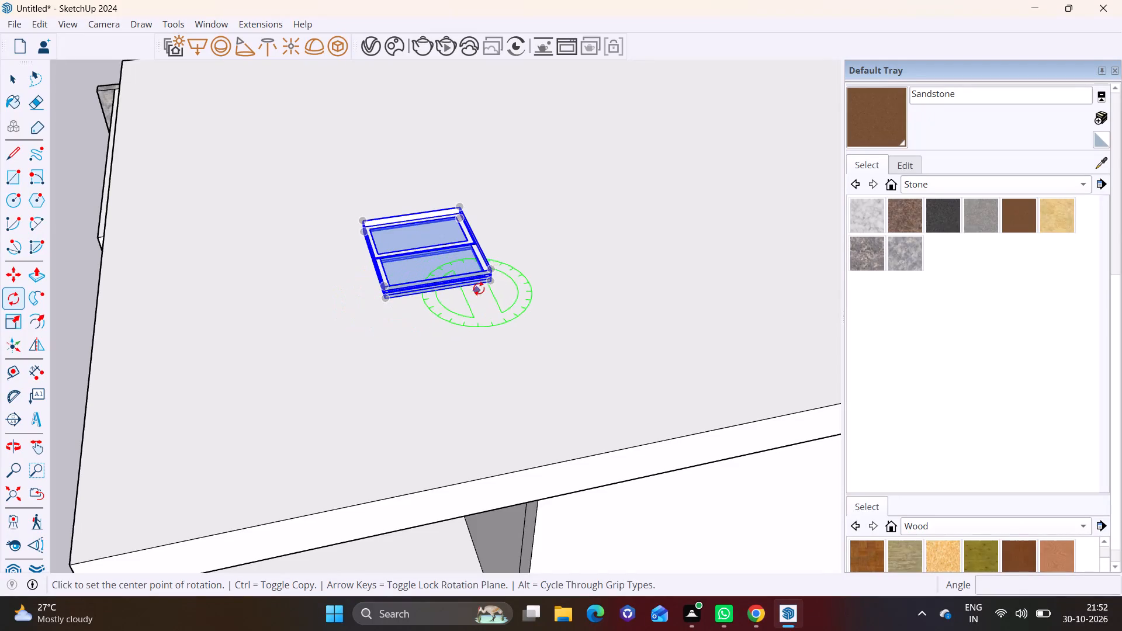
click(445, 289)
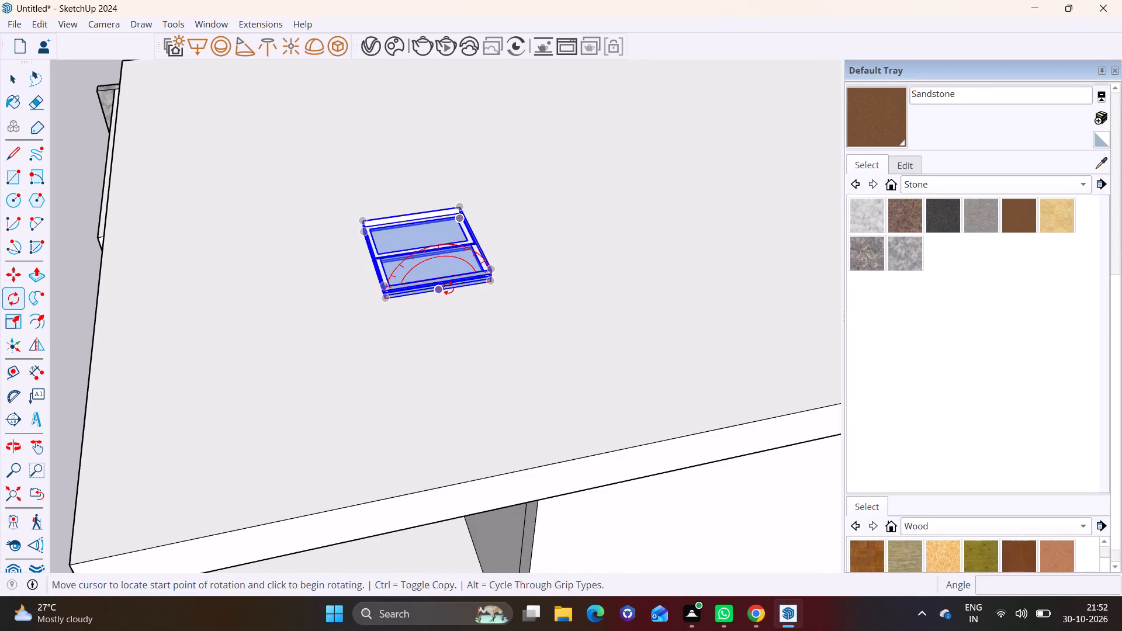
click(521, 276)
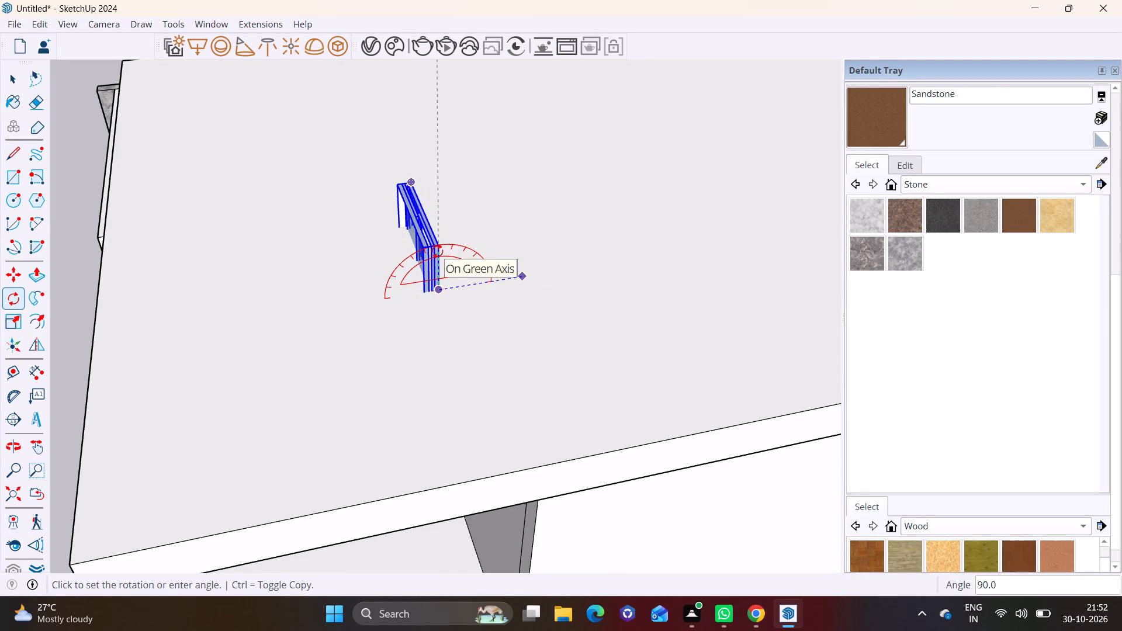
click(437, 251)
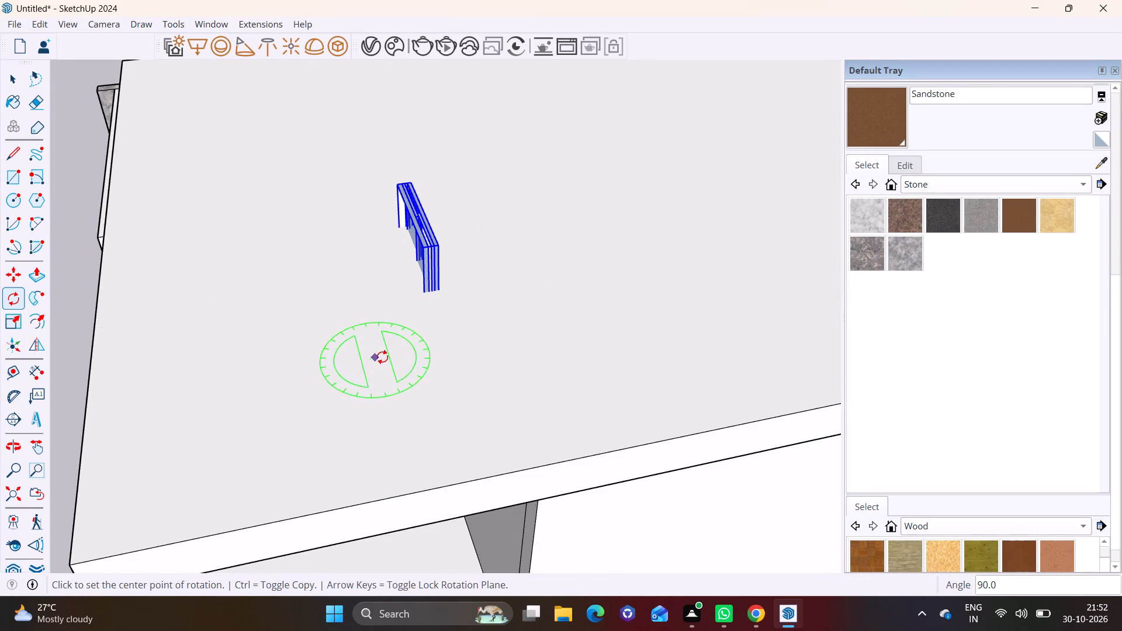
Rotate the upright window about the vertical axis so that it is parallel to the side wall.
click(15, 293)
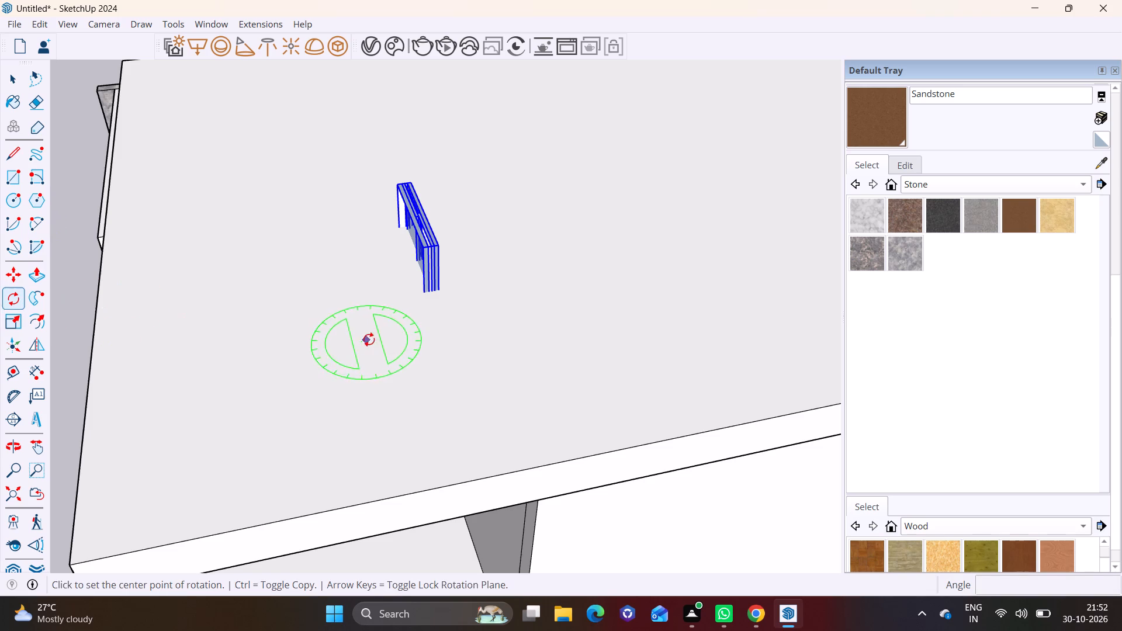
middle_drag(380, 330, 405, 456)
scroll(405, 457, down, 1)
click(574, 377)
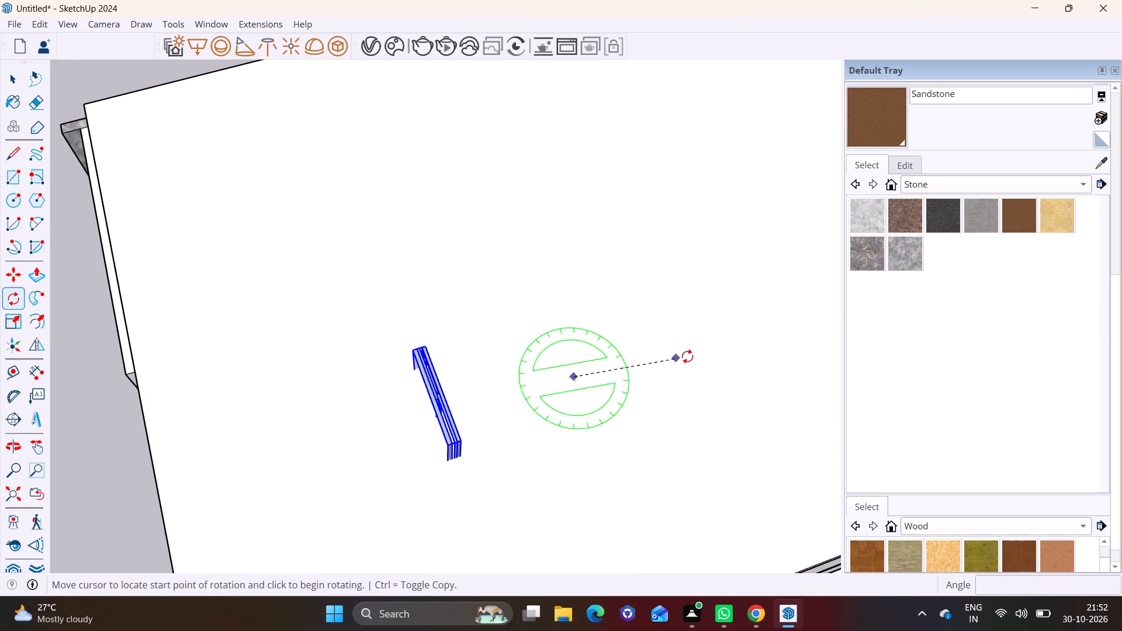
click(694, 334)
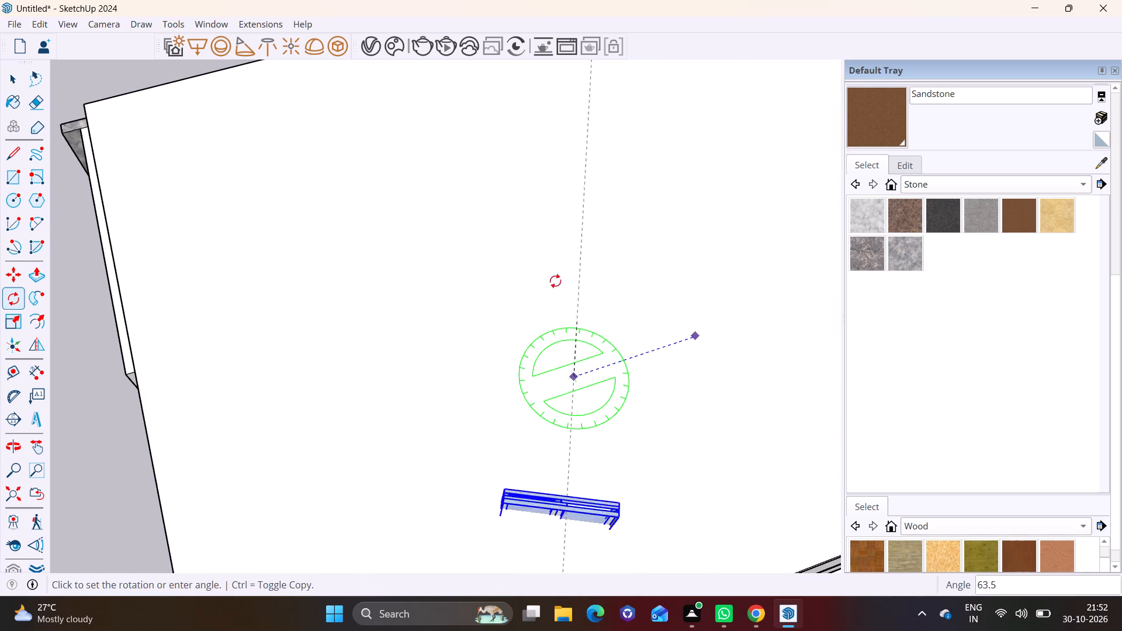
click(532, 278)
Move the window from the roof down into the side panel's recessed bay nearest the porch.
scroll(524, 410, down, 4)
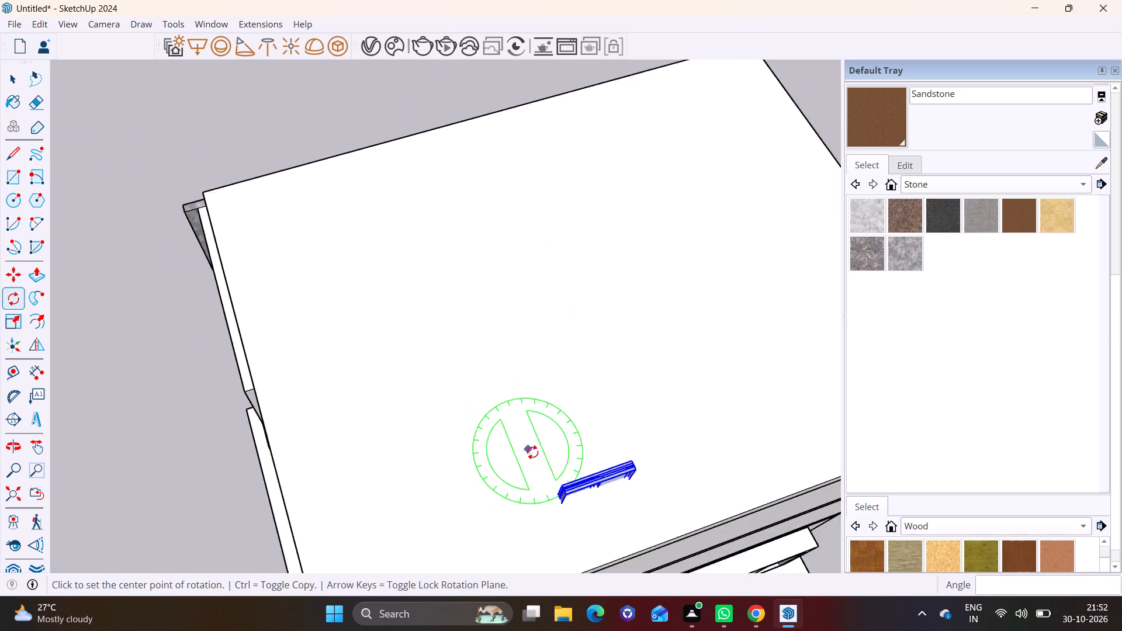
scroll(532, 452, down, 2)
middle_drag(571, 503, 449, 186)
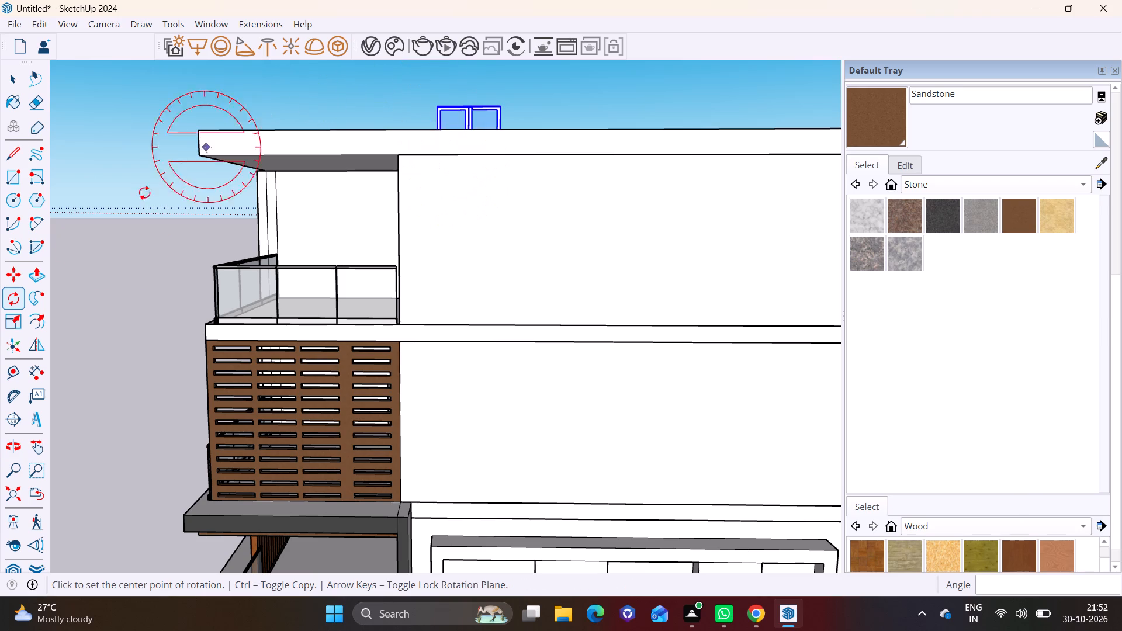
click(19, 299)
click(12, 279)
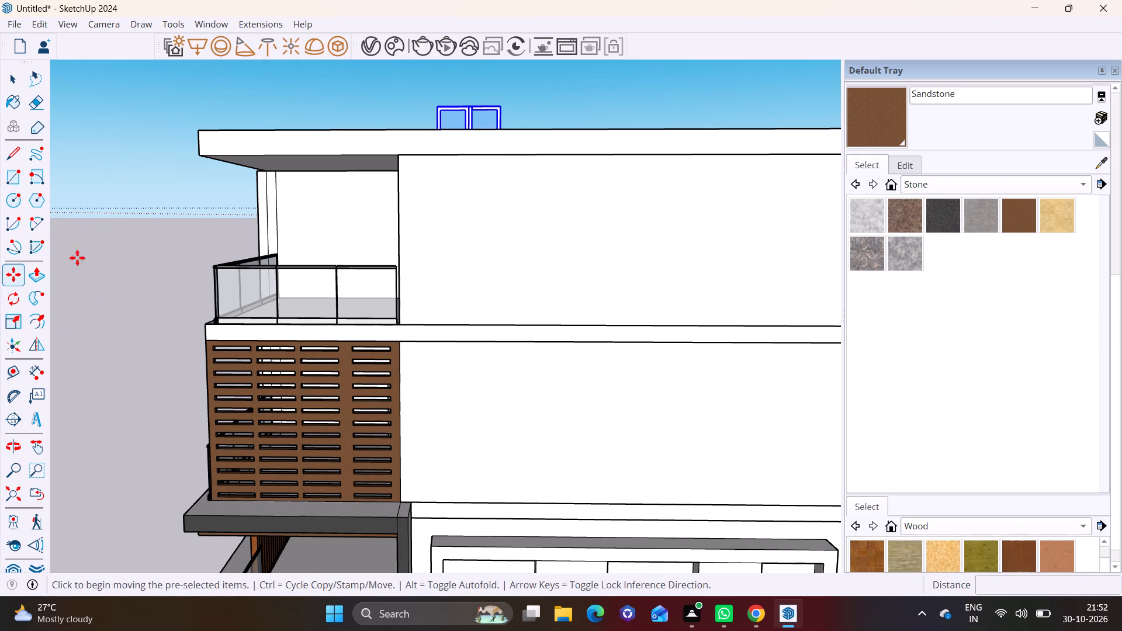
click(491, 107)
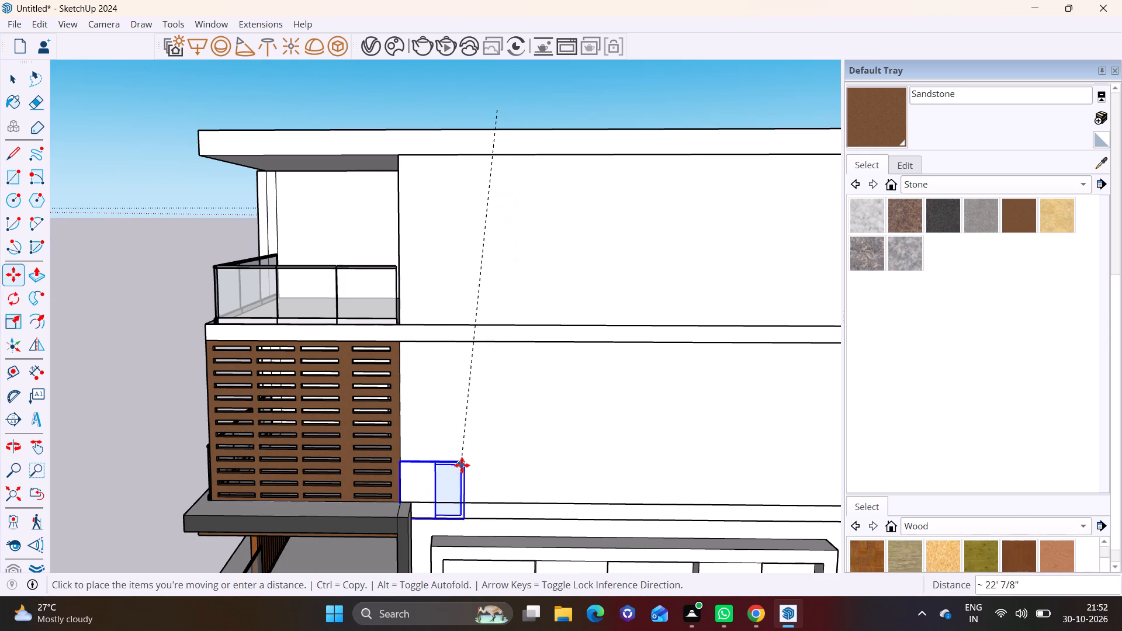
middle_drag(531, 480, 496, 163)
scroll(455, 320, up, 5)
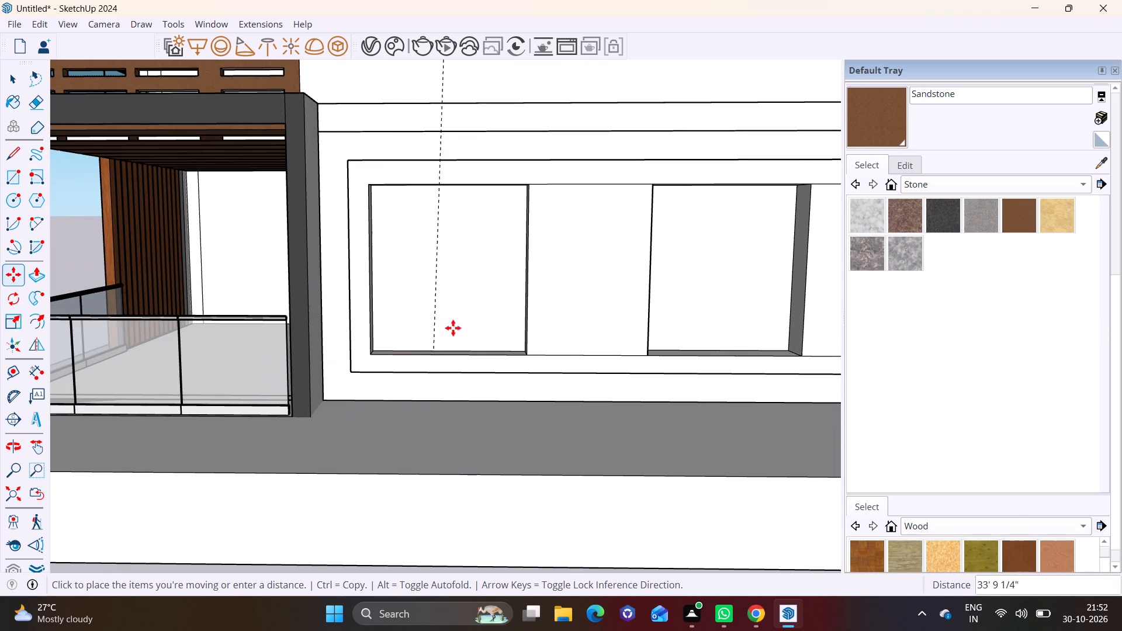
middle_drag(472, 272, 250, 401)
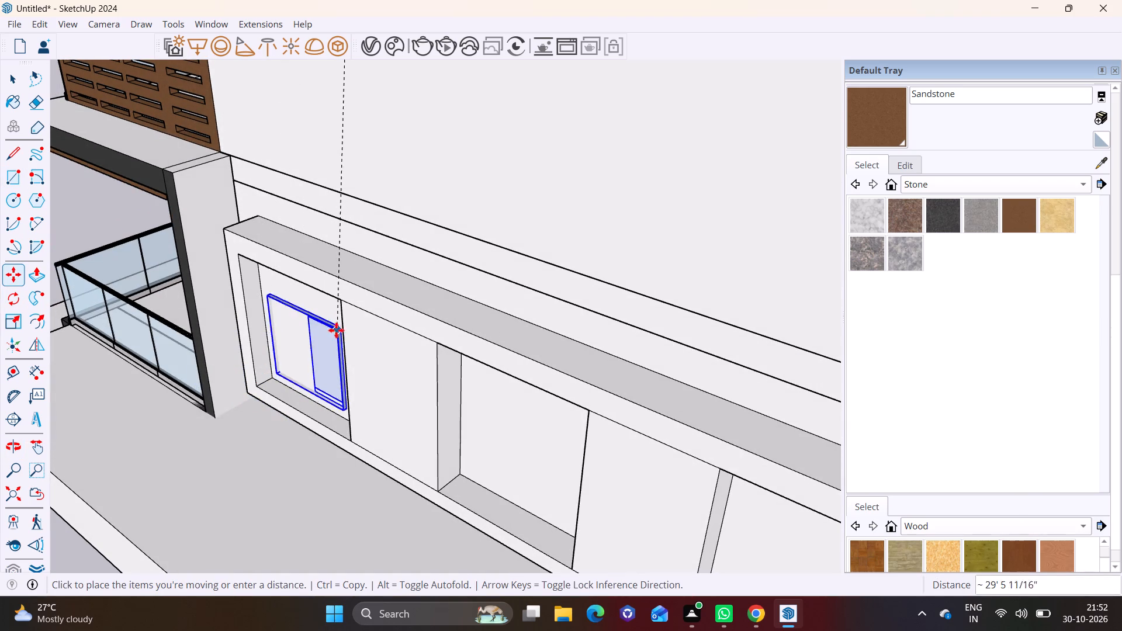
click(335, 330)
Copy the window into the panel's middle recess and into the end recess farthest from the porch.
click(335, 332)
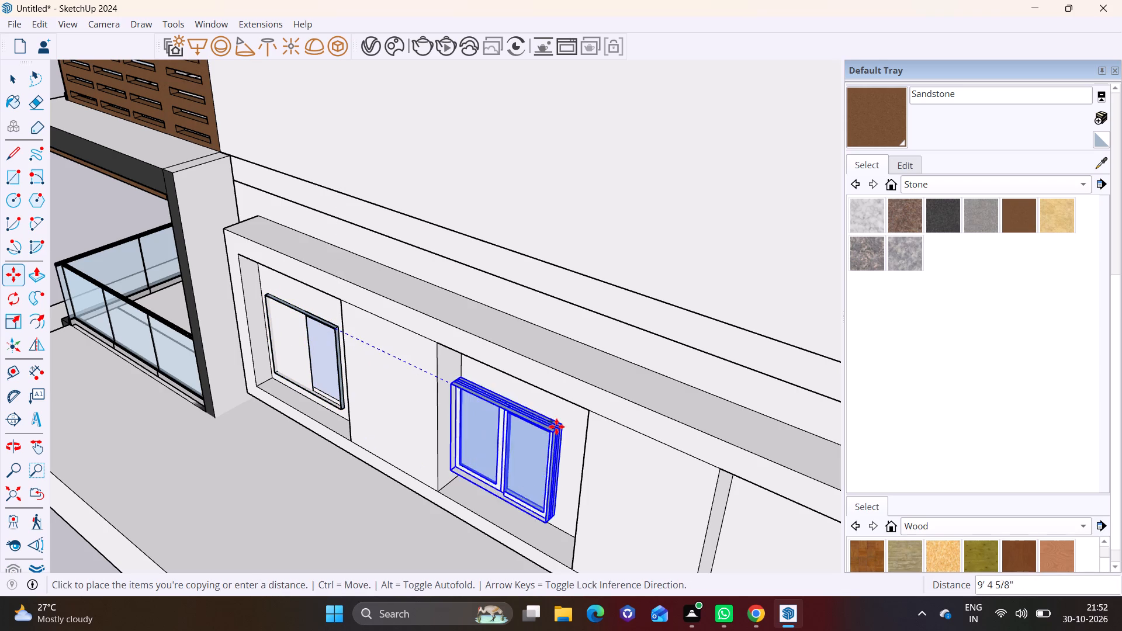
click(570, 428)
scroll(580, 432, down, 2)
shift+middle_drag(590, 434, 451, 320)
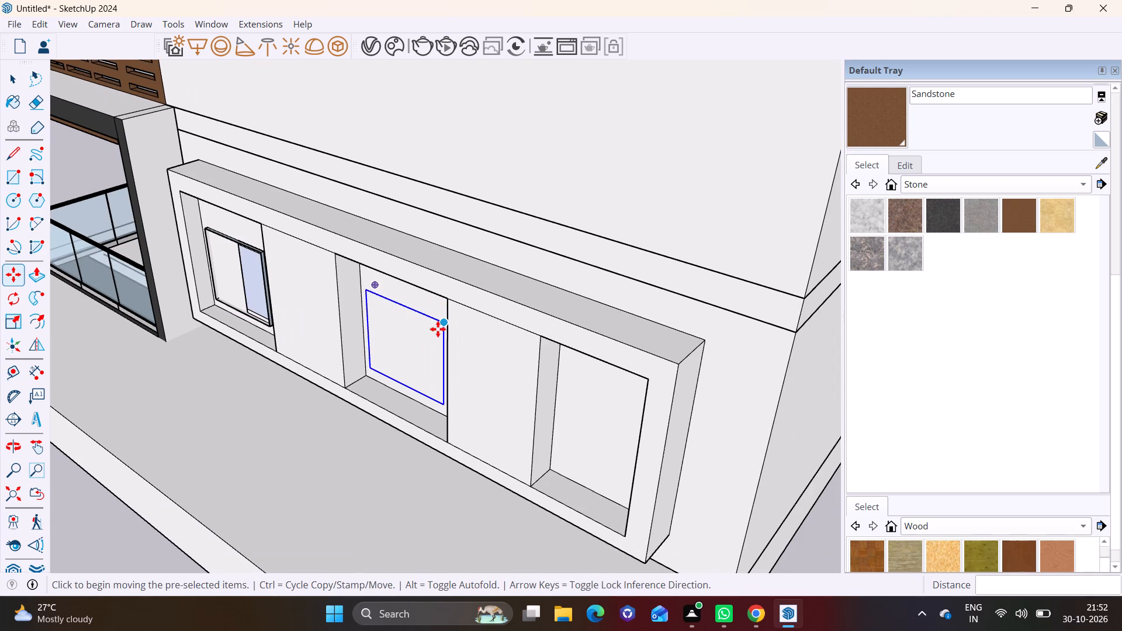
click(439, 328)
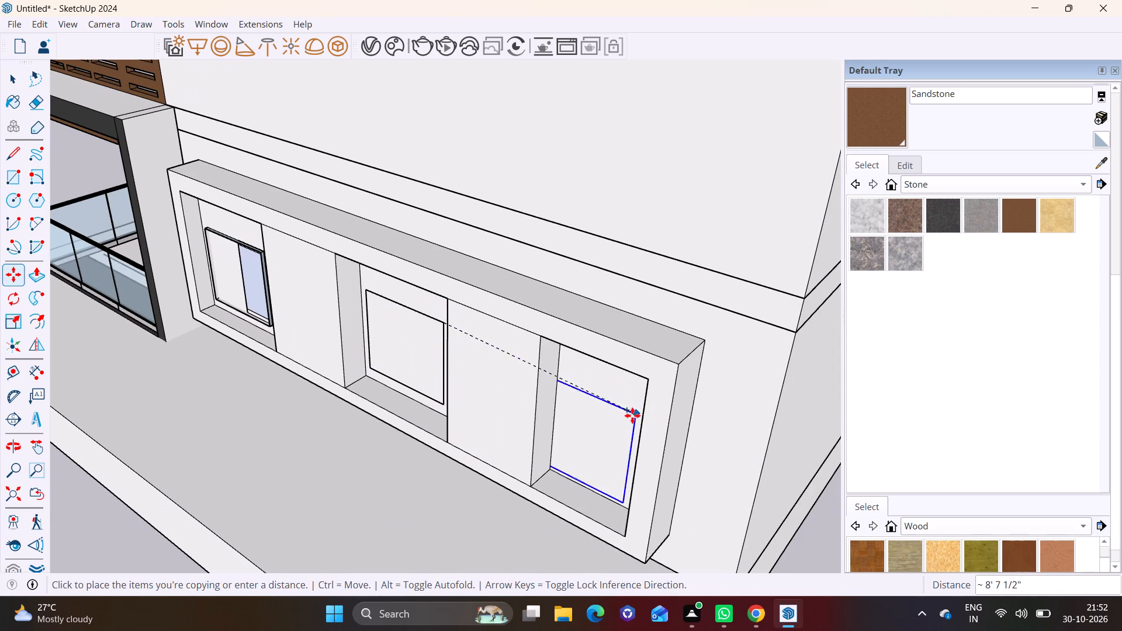
click(647, 414)
Scale the window in the recess nearest the porch upward so its top reaches the recess's top edge.
middle_drag(480, 454, 670, 357)
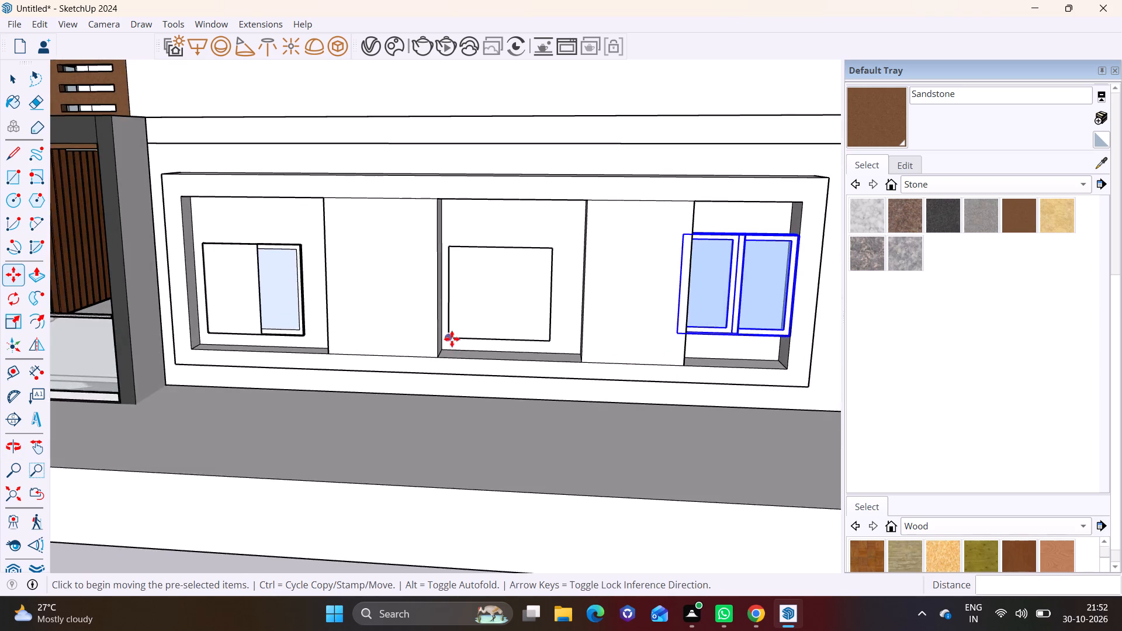
scroll(452, 339, down, 3)
shift+middle_drag(309, 320, 309, 408)
scroll(303, 390, up, 7)
middle_drag(337, 390, 241, 439)
key(space)
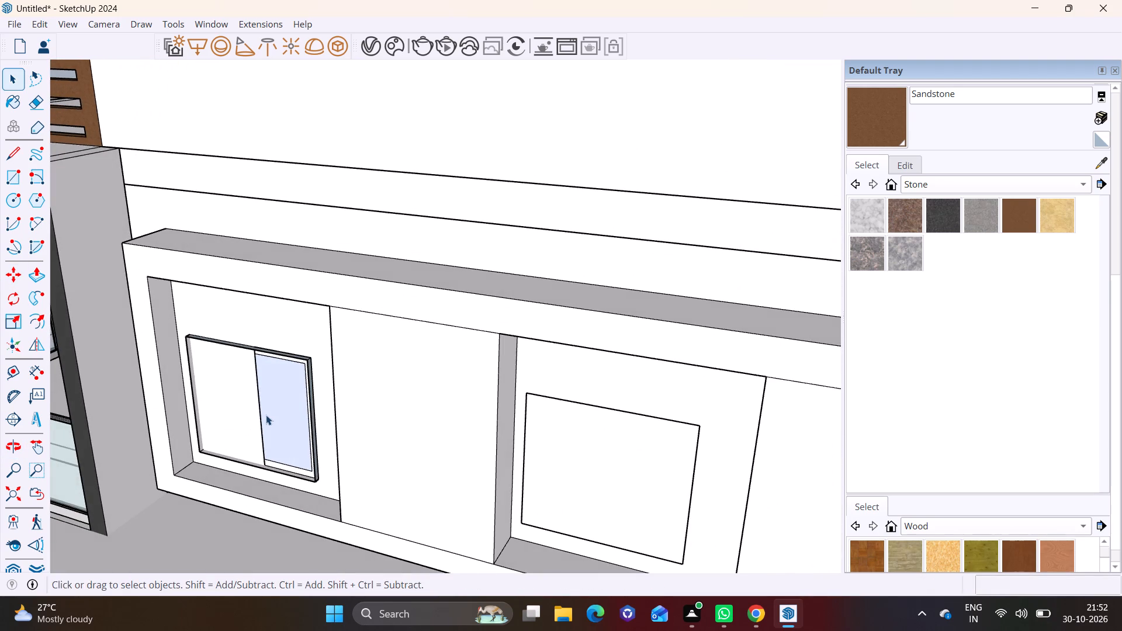
click(268, 414)
middle_drag(277, 412, 208, 430)
middle_drag(181, 347, 302, 324)
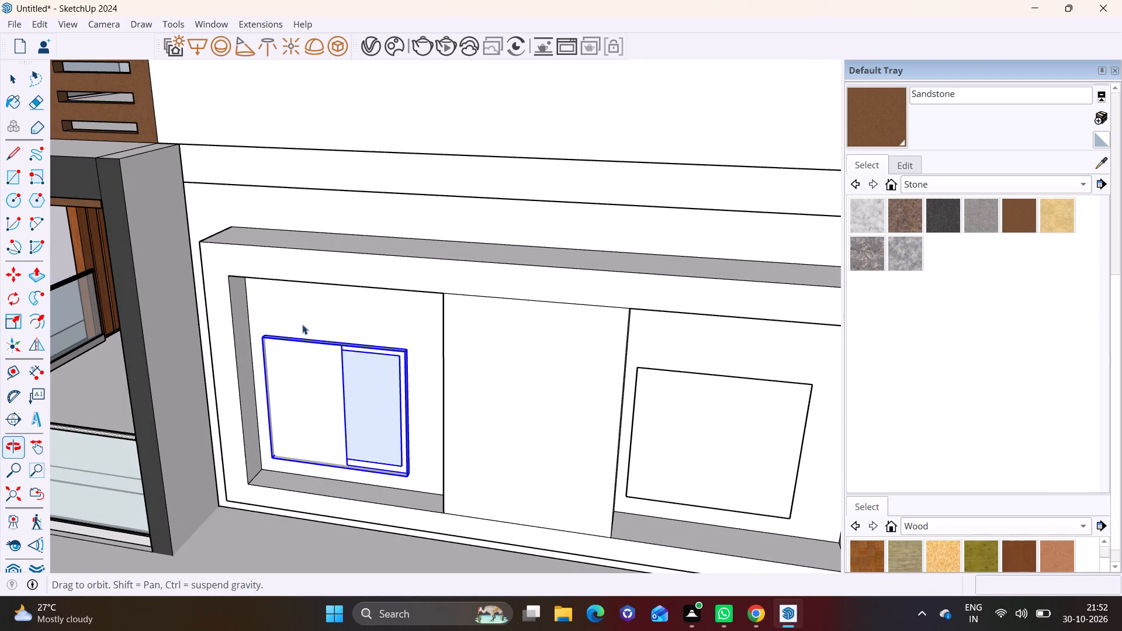
click(22, 317)
scroll(307, 343, up, 4)
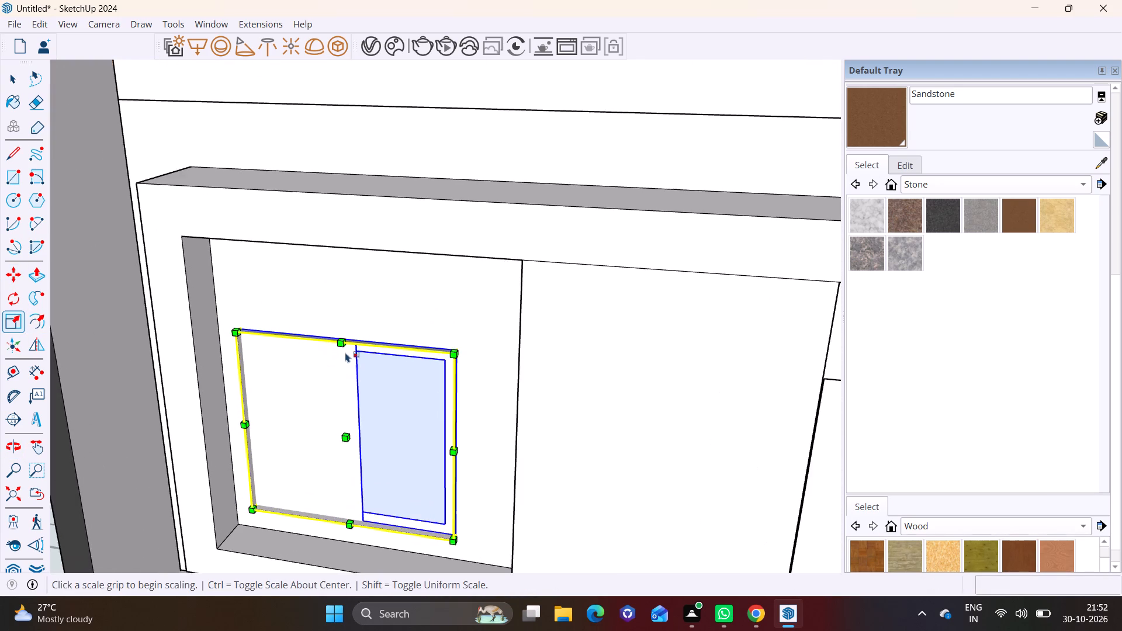
scroll(345, 351, up, 1)
middle_drag(345, 351, 299, 406)
click(330, 353)
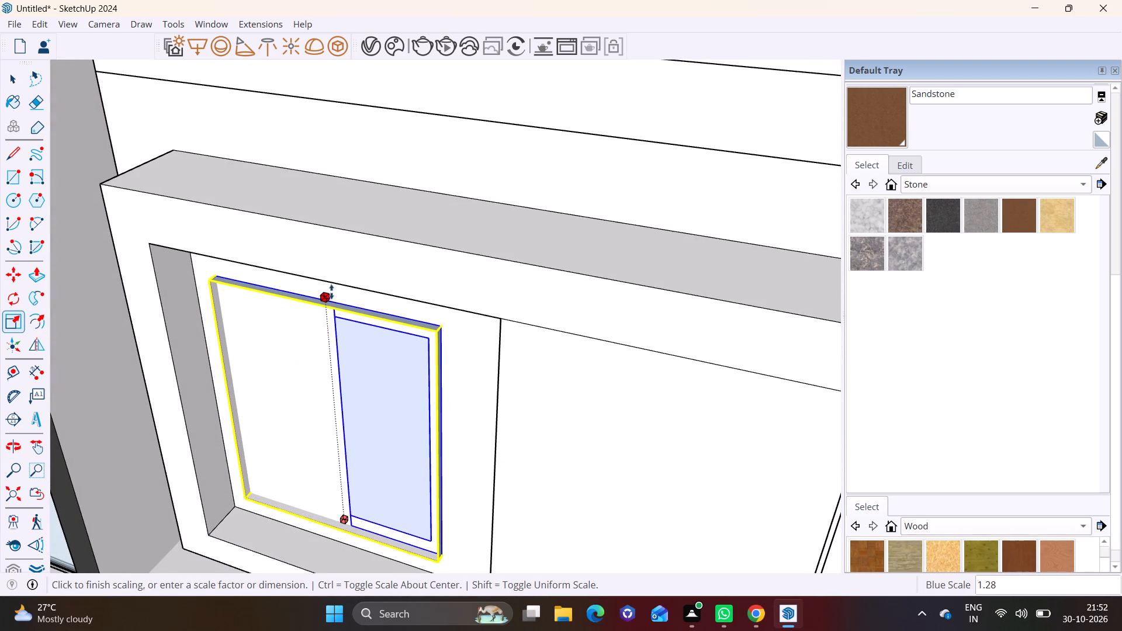
click(327, 279)
Scale the same window's lower edge down to the recess sill, by about 0.33 in depth and 1.10 in height.
middle_drag(324, 373, 554, 307)
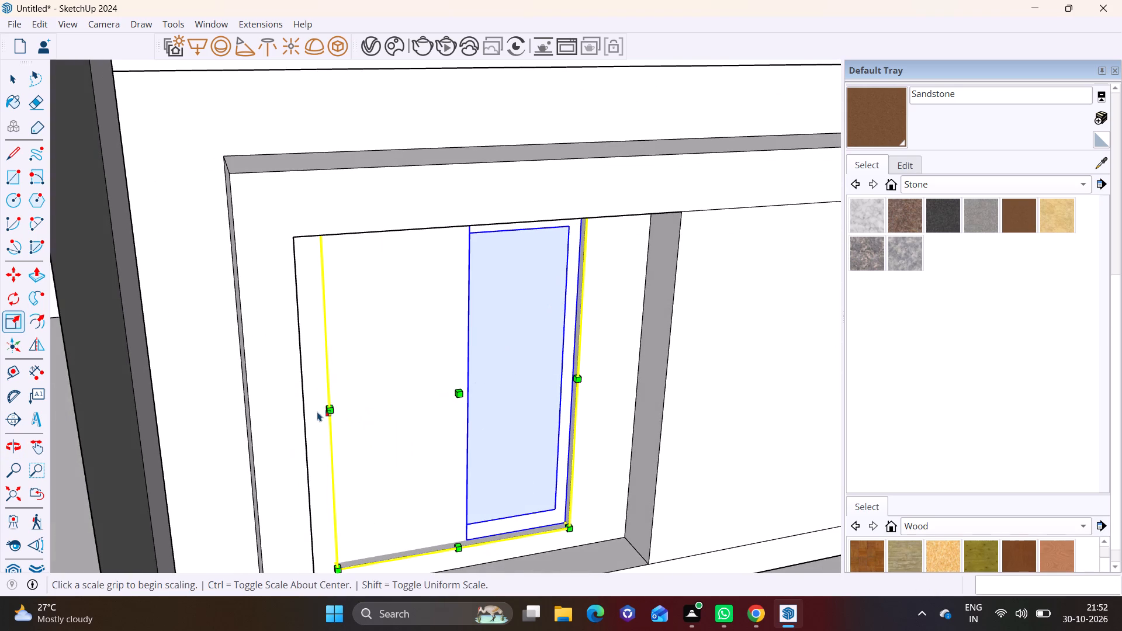
shift+middle_drag(511, 460, 449, 276)
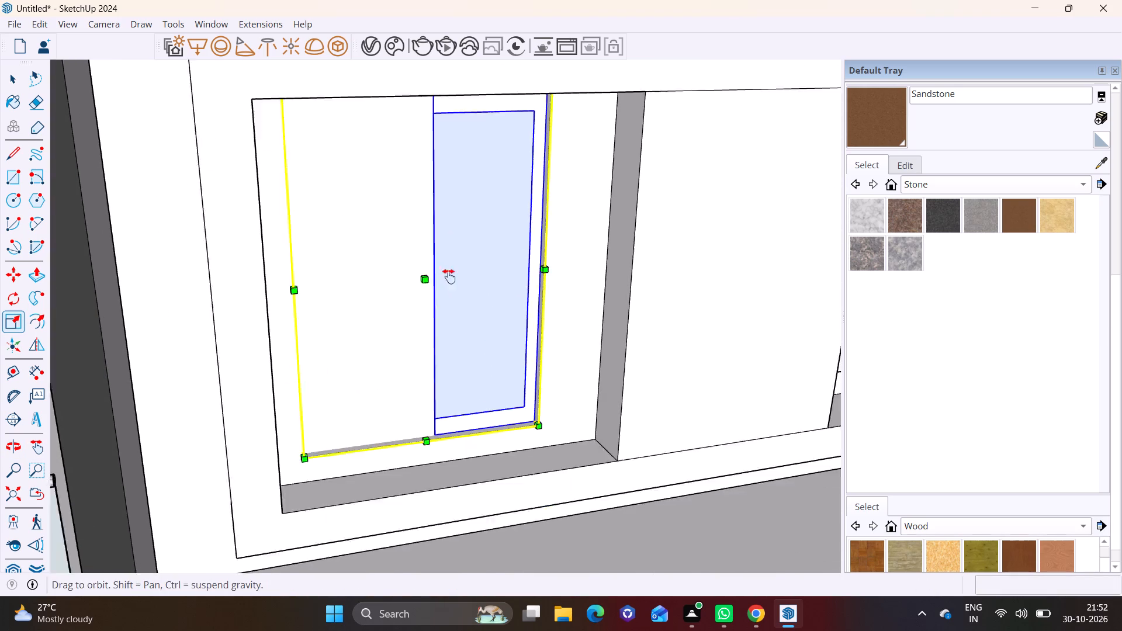
shift+middle_drag(449, 276, 447, 269)
middle_drag(376, 428, 379, 334)
scroll(383, 334, up, 7)
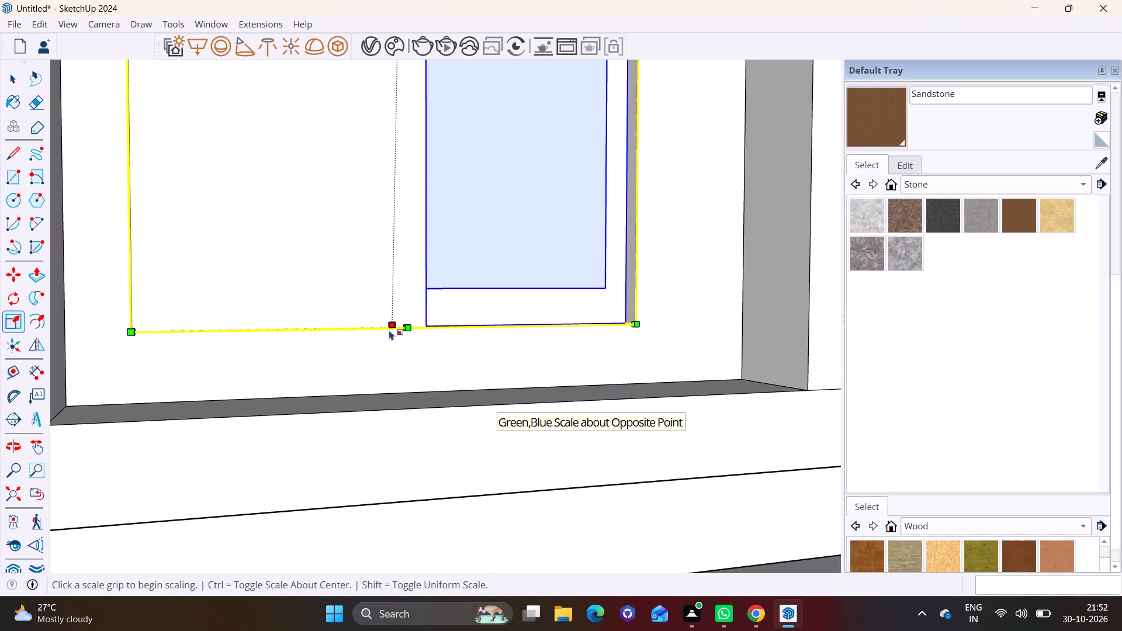
click(389, 330)
key(ctrl+z)
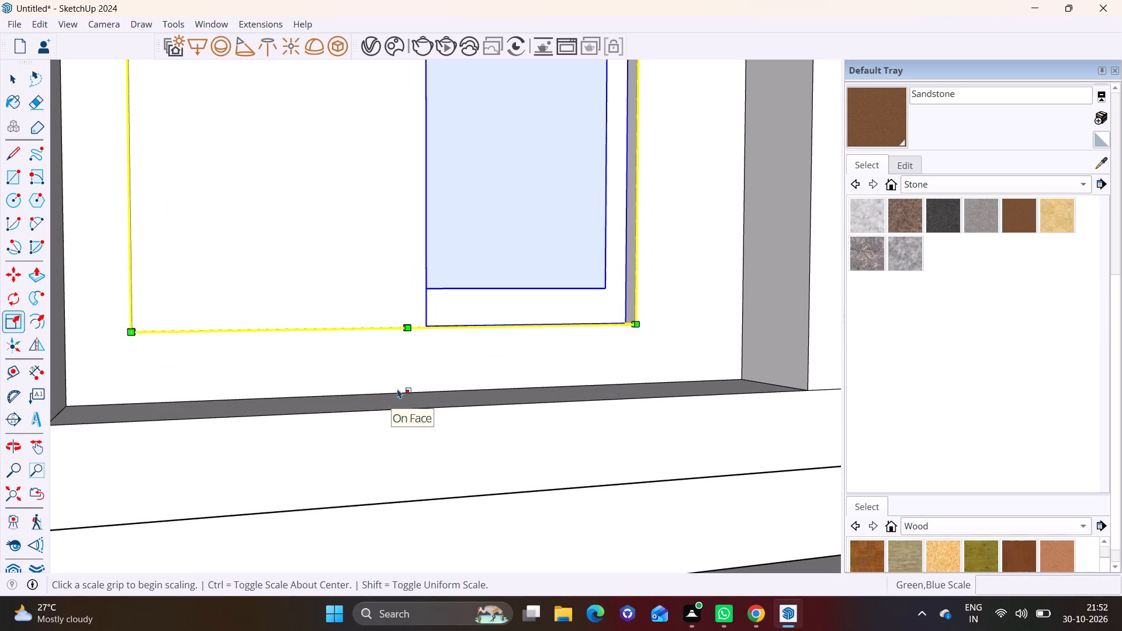
click(392, 323)
click(386, 397)
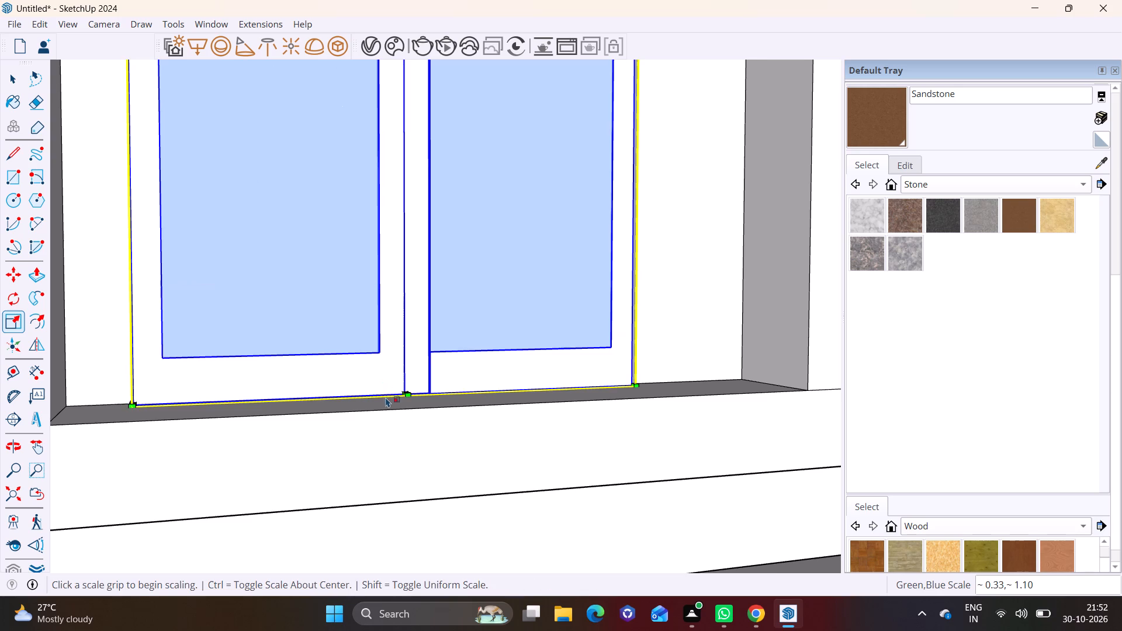
Widen the window toward both sides of its recess, scaling the porch-side edge outward by 1.08.
scroll(469, 372, down, 2)
scroll(562, 283, down, 3)
middle_drag(503, 206, 484, 333)
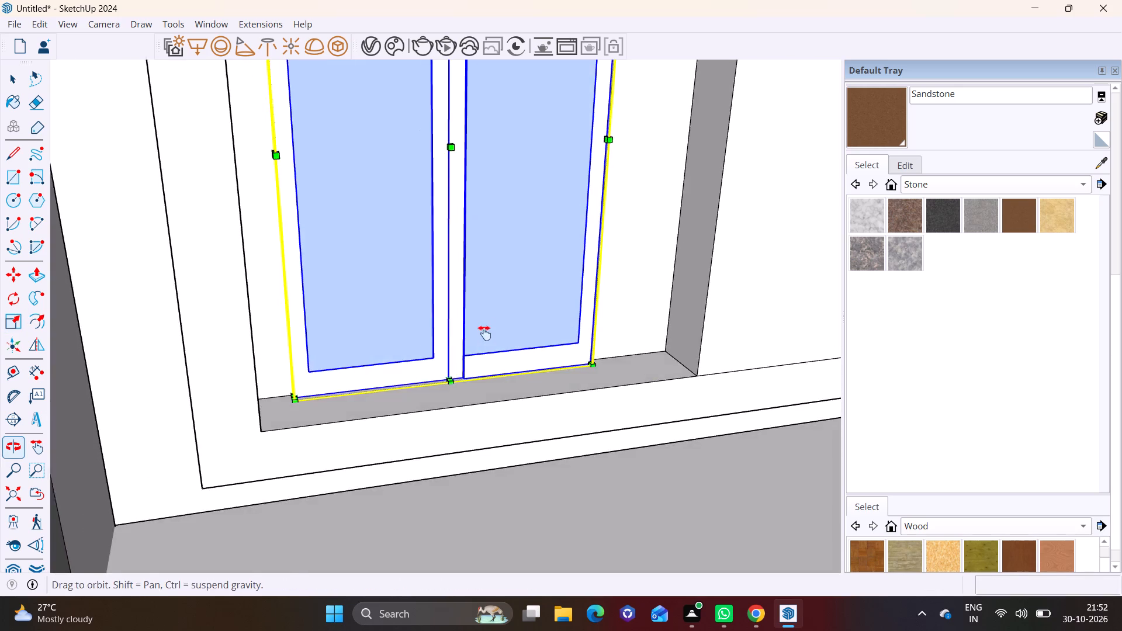
middle_drag(484, 333, 484, 334)
middle_drag(536, 233, 223, 315)
scroll(535, 201, up, 3)
click(531, 233)
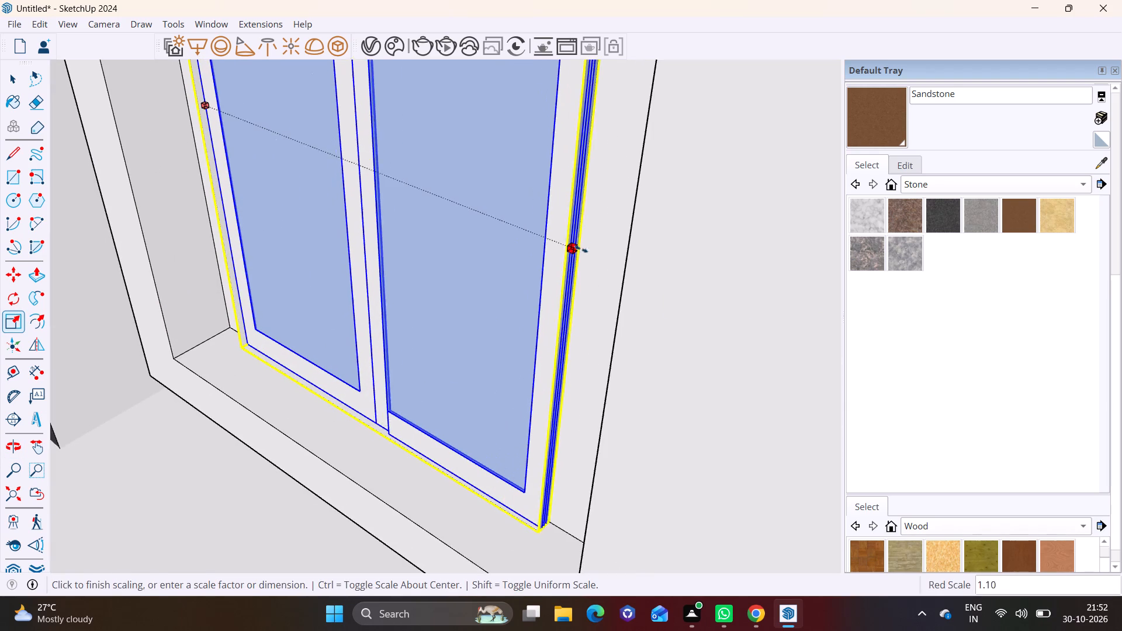
click(627, 264)
scroll(165, 256, down, 2)
middle_drag(192, 251, 584, 266)
scroll(507, 226, up, 2)
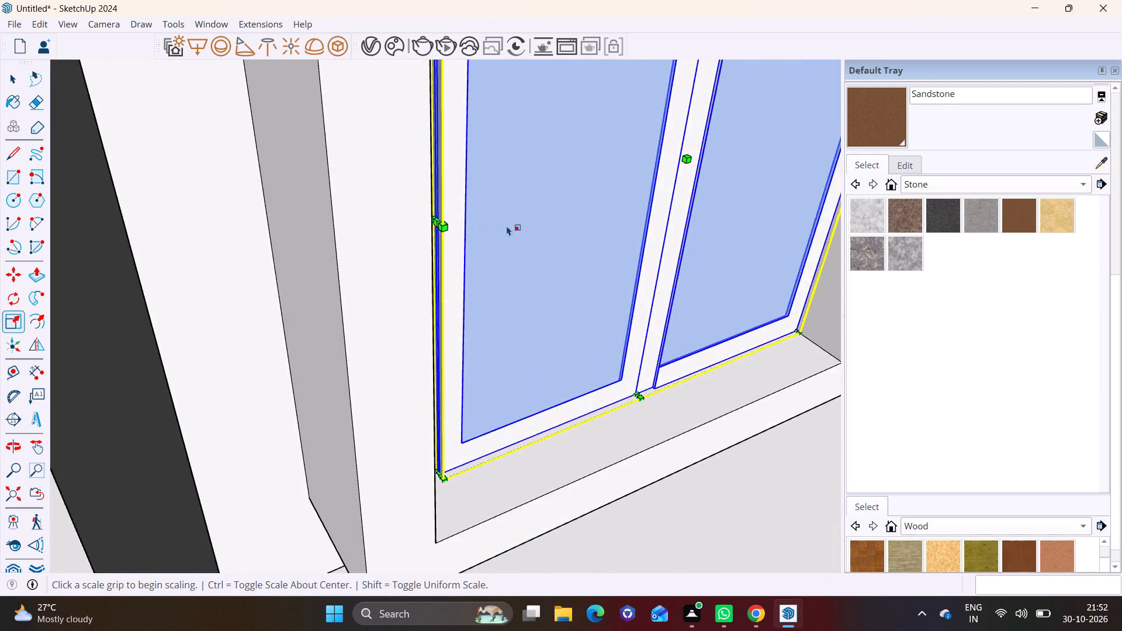
scroll(507, 226, up, 4)
click(462, 220)
click(399, 233)
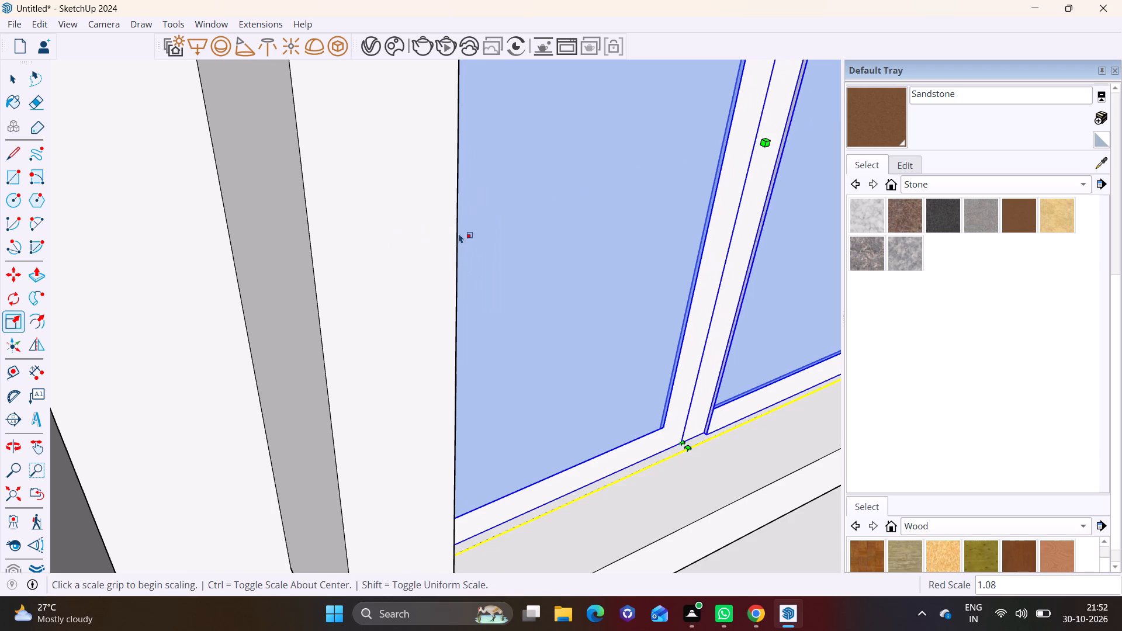
Nudge the enlarged window slightly within the recess nearest the porch.
scroll(491, 248, down, 6)
middle_drag(524, 278, 296, 249)
middle_drag(399, 249, 226, 278)
scroll(268, 272, down, 9)
middle_drag(463, 330, 389, 358)
key(space)
click(363, 346)
key(m)
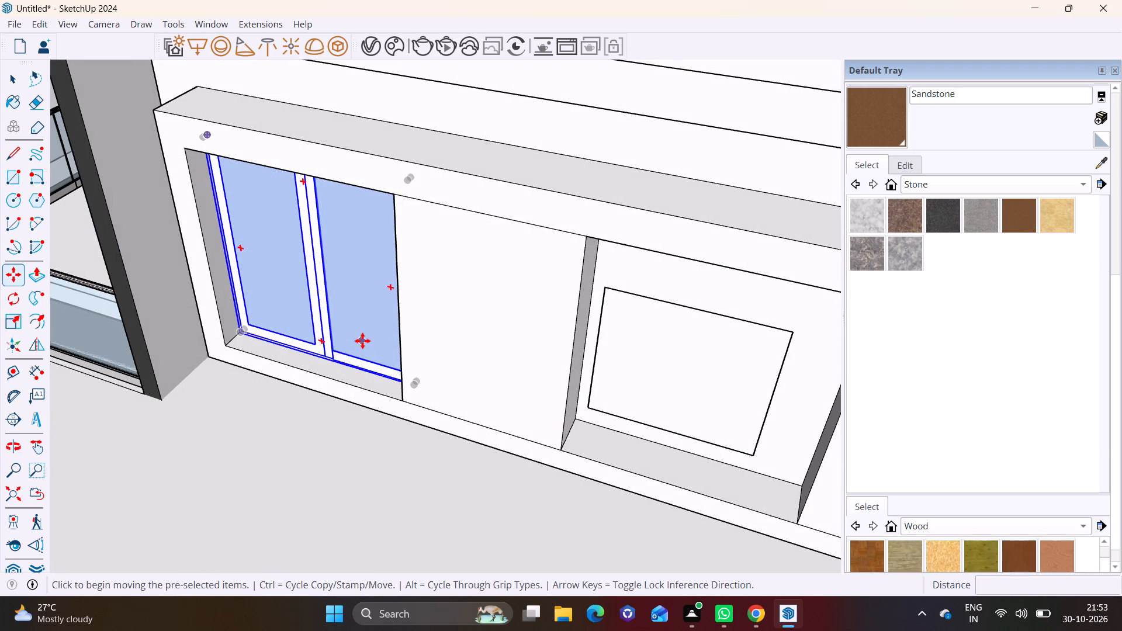
click(362, 341)
click(359, 342)
key(space)
click(334, 427)
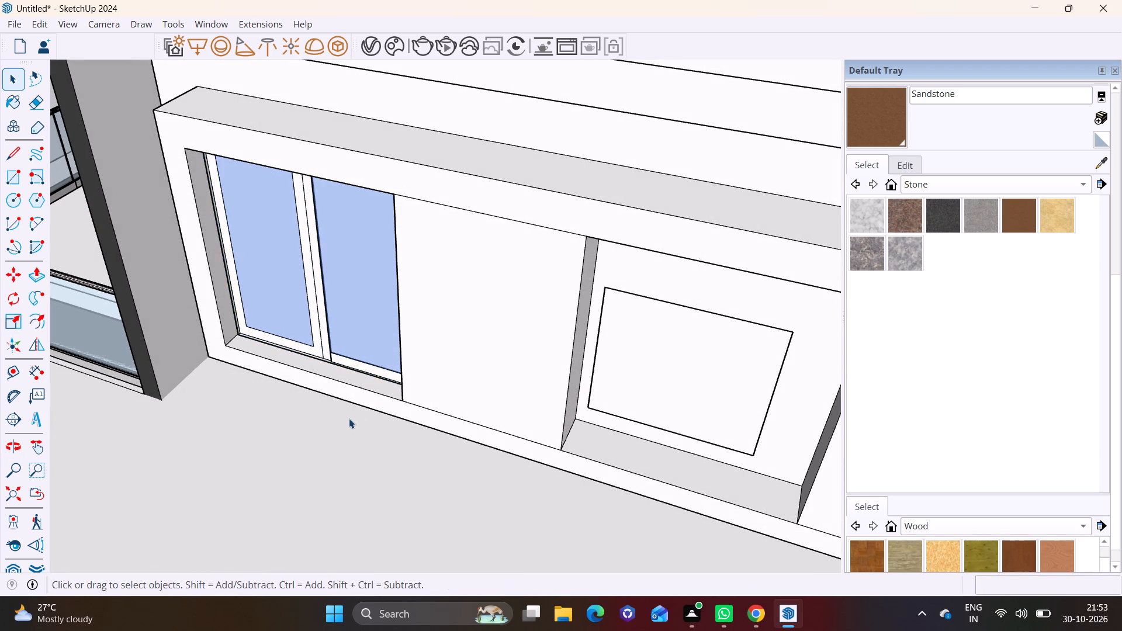
Delete the undersized window from the side panel's middle recess.
middle_drag(380, 414, 431, 307)
scroll(417, 304, down, 4)
shift+middle_drag(417, 304, 251, 430)
shift+scroll(251, 430, down, 1)
middle_drag(428, 385, 503, 314)
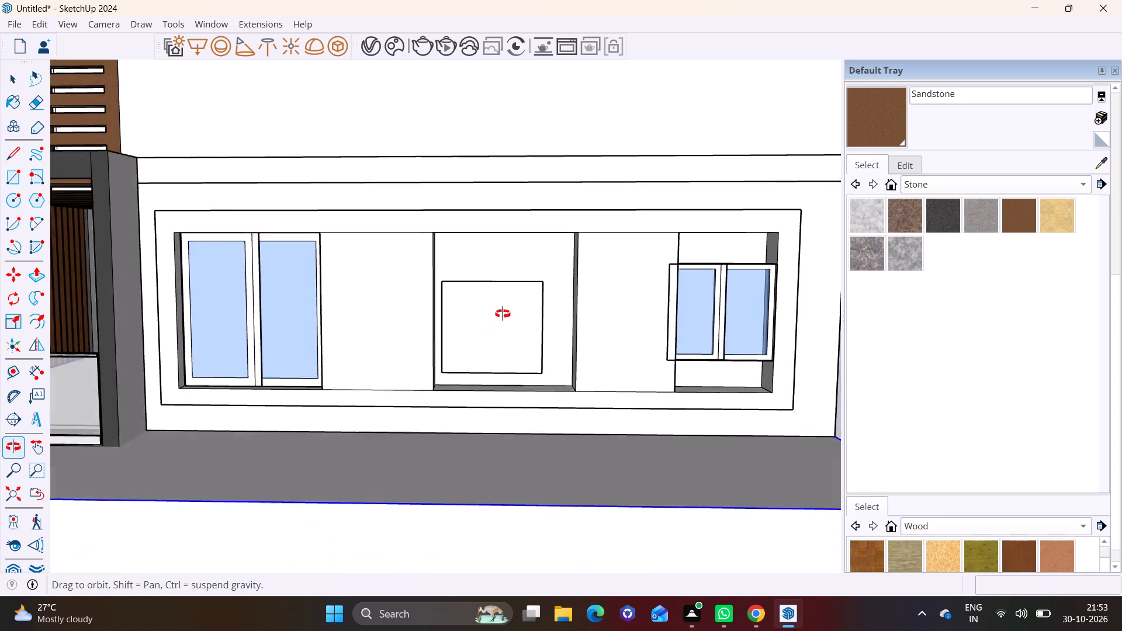
middle_drag(503, 314, 489, 304)
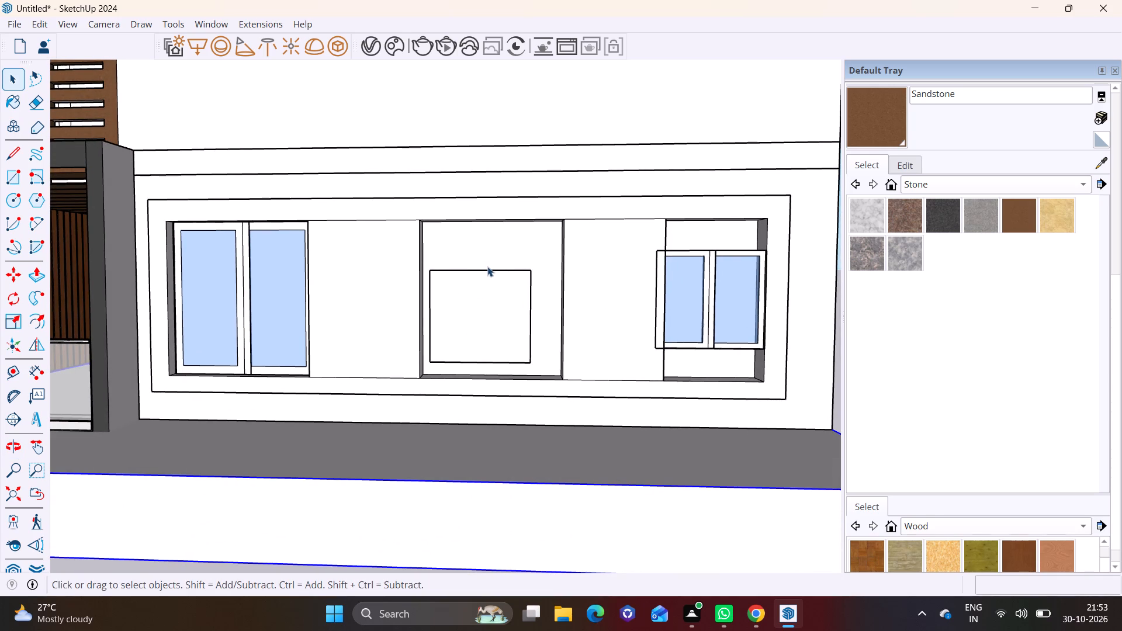
drag(424, 257, 545, 368)
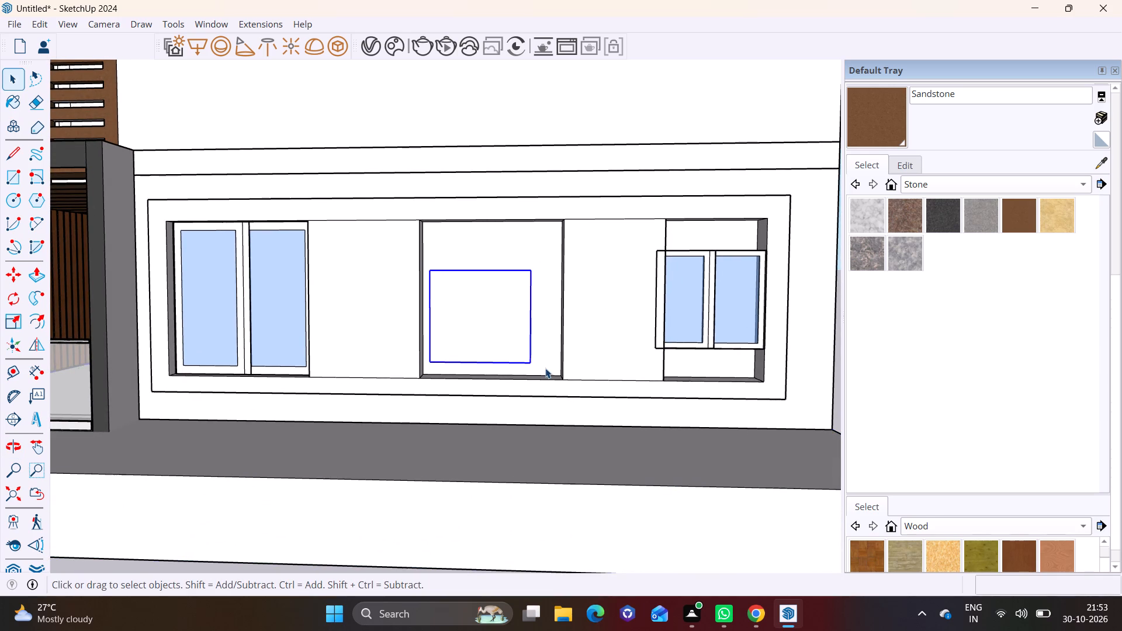
key(Delete)
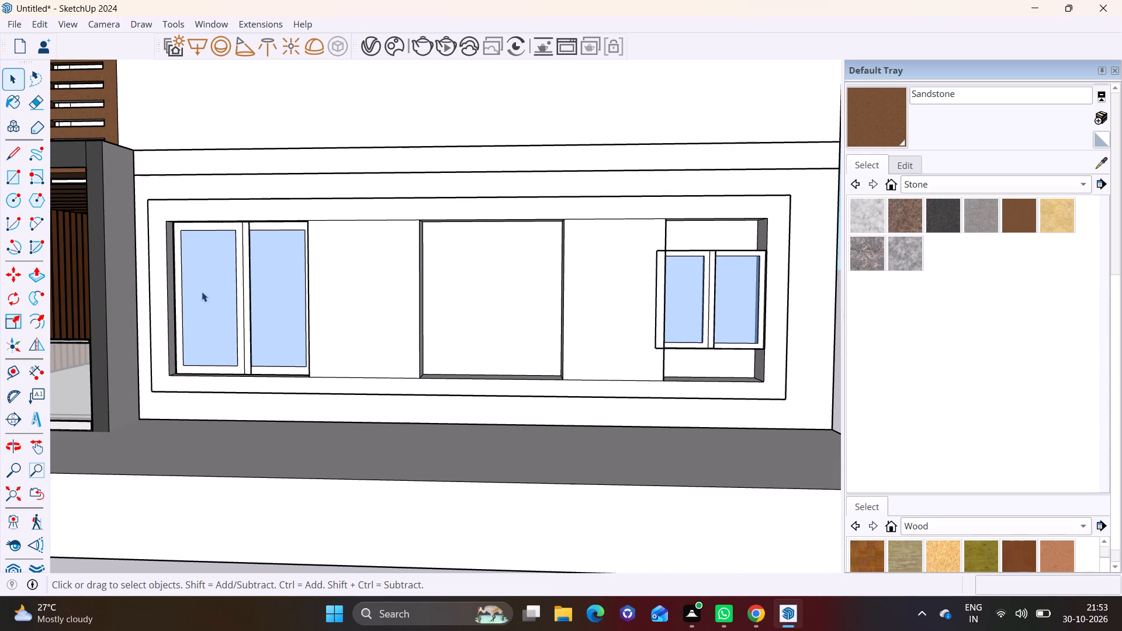
Copy the enlarged window from the recess nearest the porch horizontally into the middle recess.
click(214, 296)
key(m)
click(214, 296)
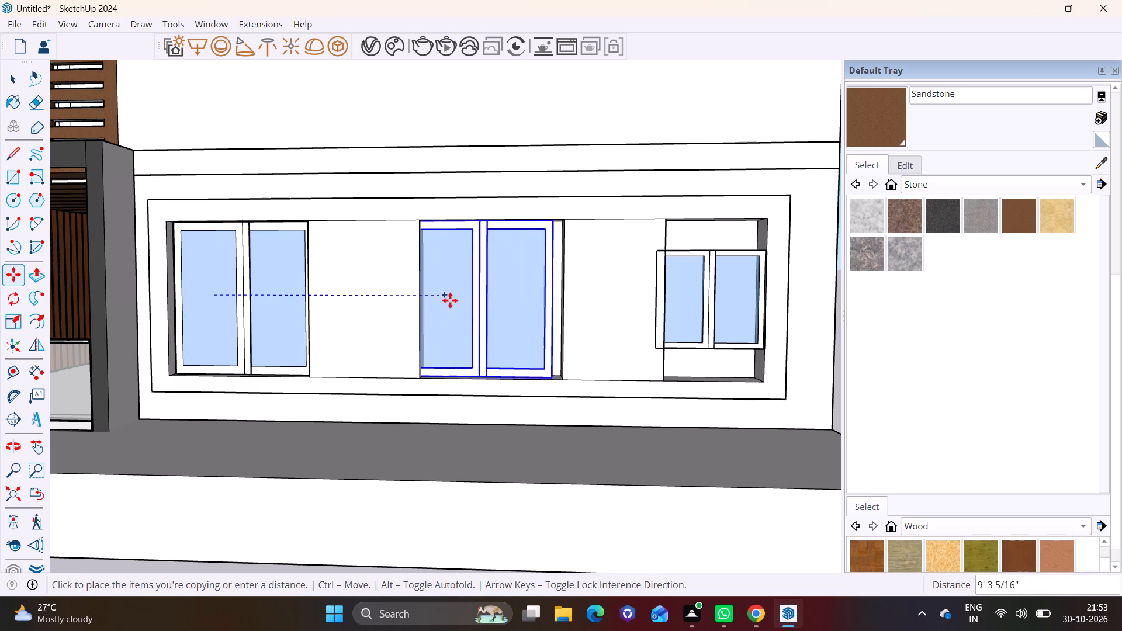
click(458, 300)
key(space)
Scale the window in the end recess upward by about 1.32 so its top meets the recess's top edge.
click(709, 315)
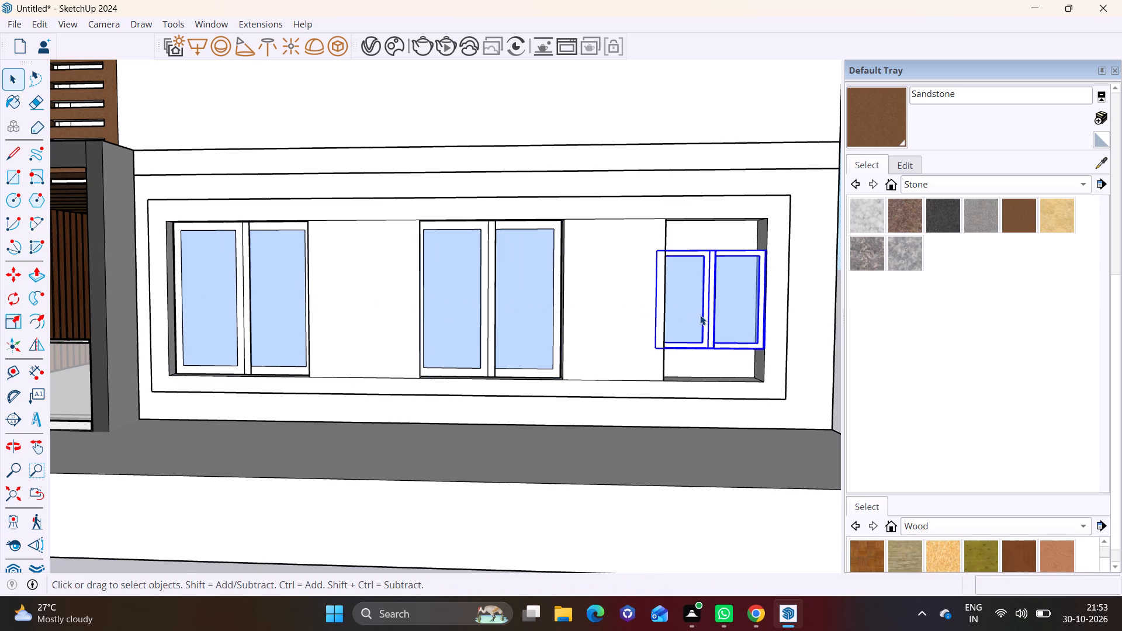
middle_drag(700, 315, 388, 336)
scroll(378, 336, up, 5)
click(15, 325)
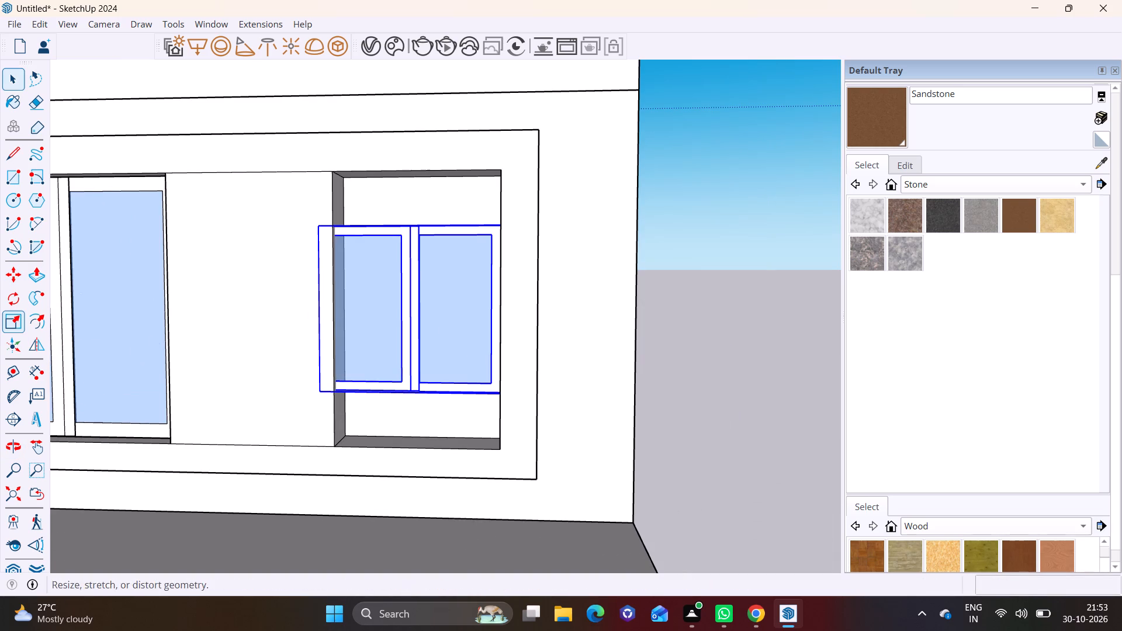
middle_drag(276, 325, 355, 476)
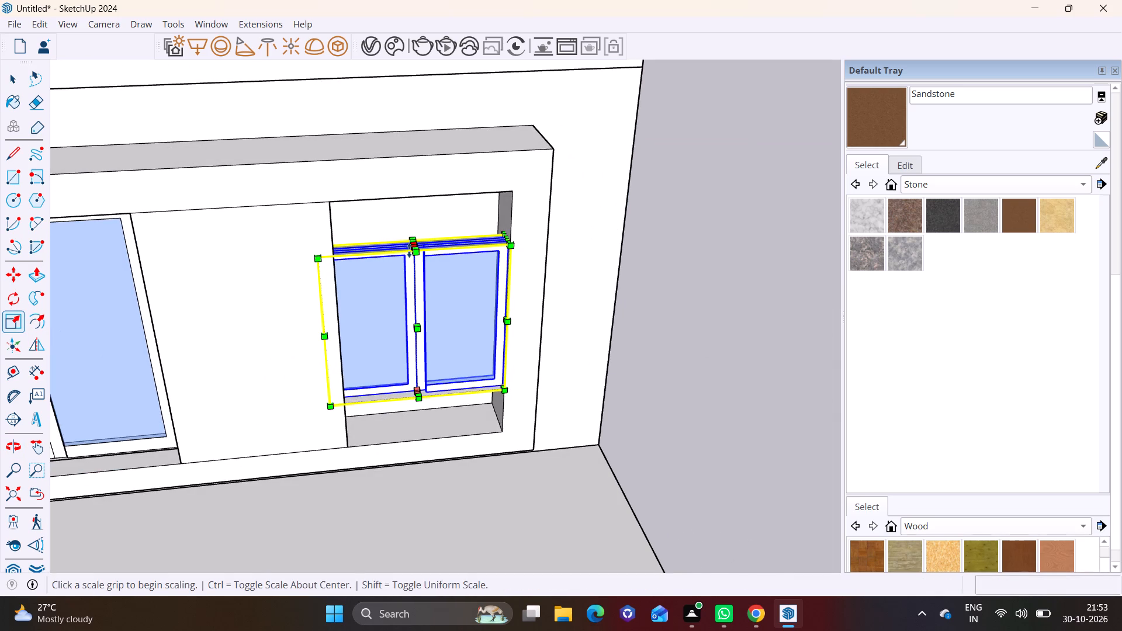
click(410, 247)
click(396, 200)
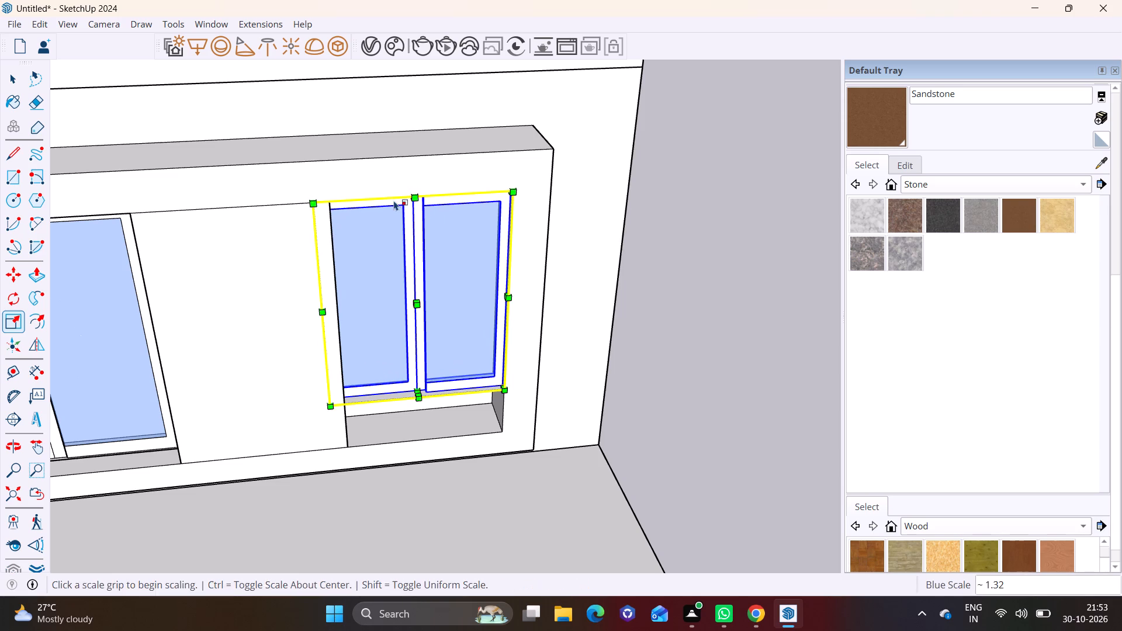
Scale the end-recess window's lower edge down to the bottom of the recess.
middle_drag(401, 360, 359, 215)
scroll(397, 405, up, 1)
middle_drag(420, 405, 381, 308)
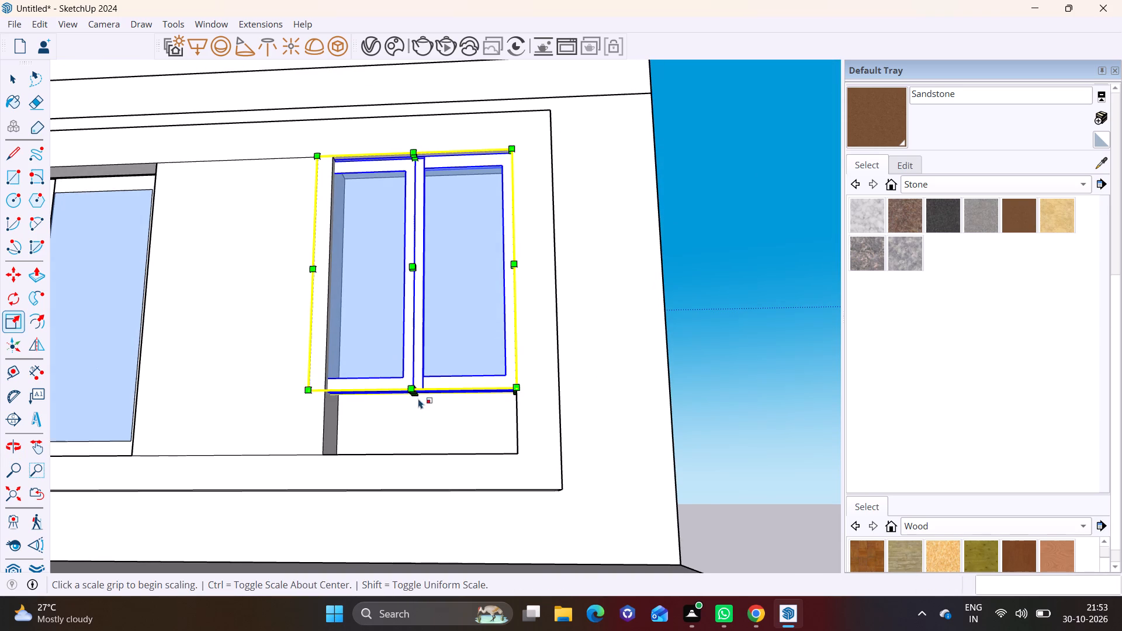
click(418, 397)
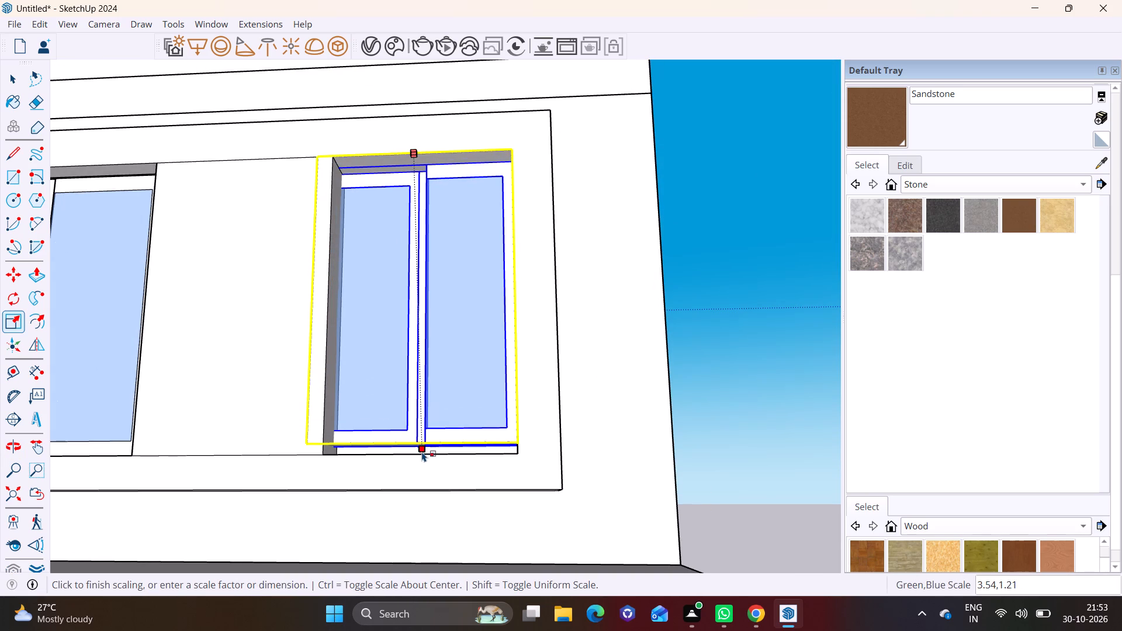
click(424, 461)
Narrow the end-recess window from its porch-side edge to about 0.92 of its width so it fits the opening.
scroll(430, 409, down, 3)
middle_drag(370, 344, 365, 380)
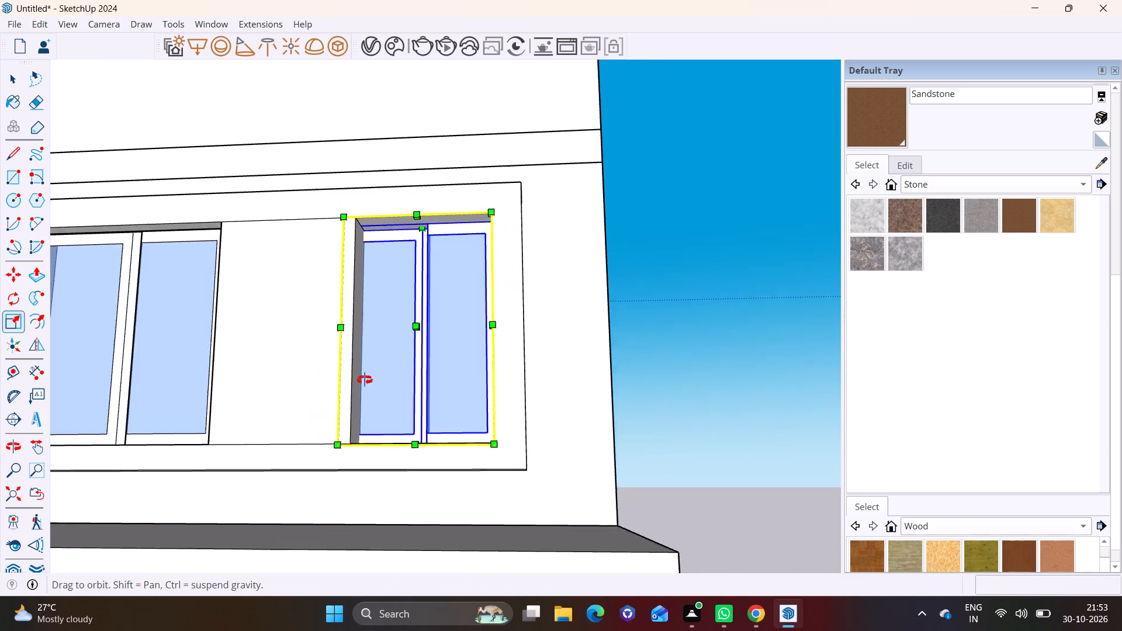
middle_drag(365, 380, 378, 411)
click(340, 330)
click(355, 330)
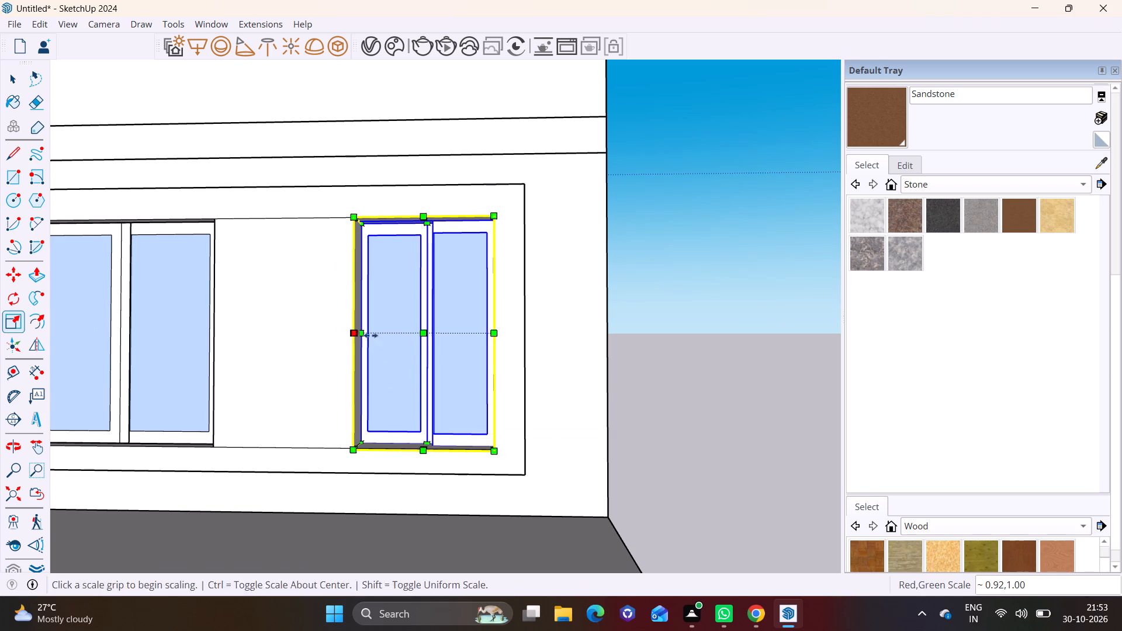
key(space)
click(726, 398)
Examine the three fitted side-wall windows and the front facade up to the top-floor balcony.
scroll(532, 376, down, 9)
shift+middle_drag(383, 394, 388, 411)
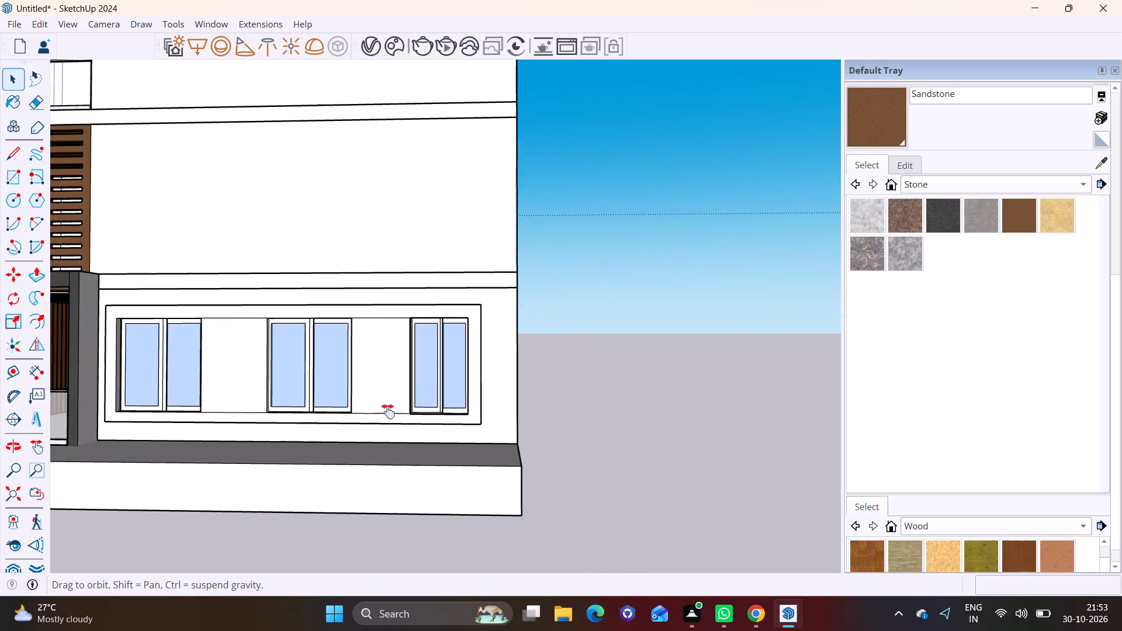
shift+middle_drag(388, 411, 517, 486)
scroll(455, 395, down, 2)
shift+middle_drag(378, 424, 372, 376)
shift+scroll(372, 376, down, 1)
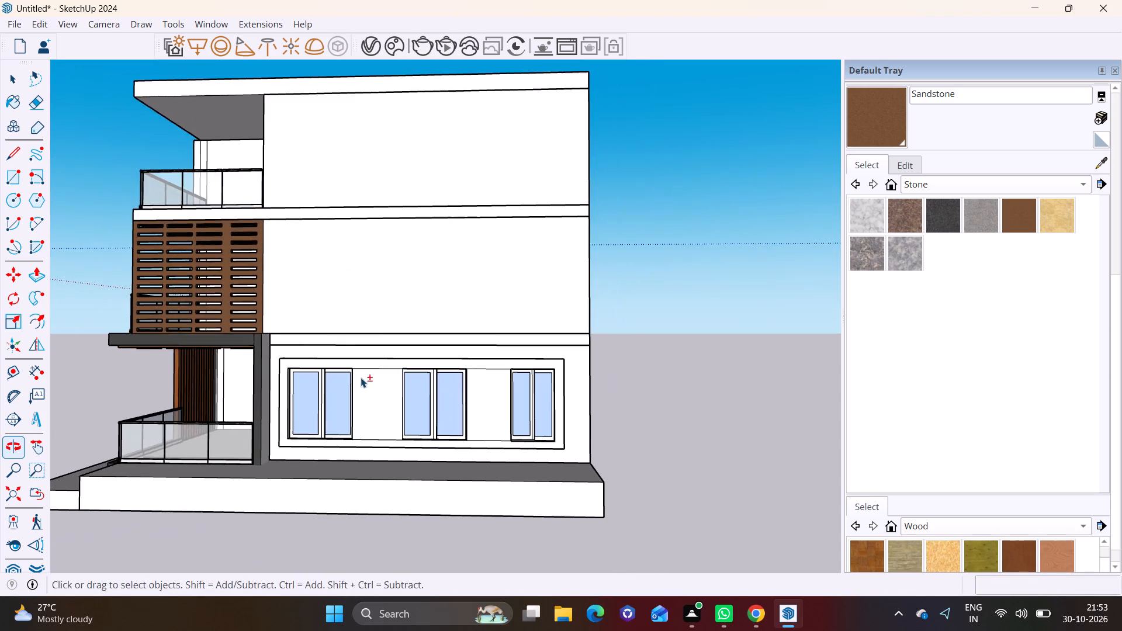
middle_drag(363, 398, 662, 425)
scroll(262, 390, down, 5)
middle_drag(272, 412, 534, 415)
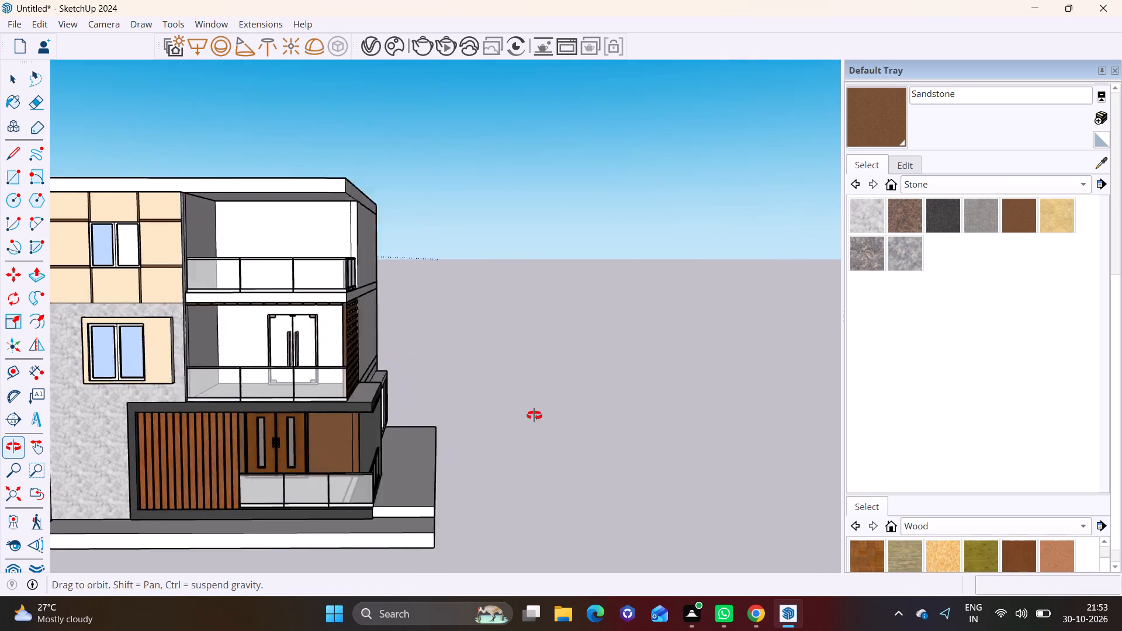
middle_drag(534, 415, 548, 417)
shift+scroll(367, 367, up, 1)
shift+middle_drag(368, 363, 357, 429)
middle_drag(349, 414, 341, 380)
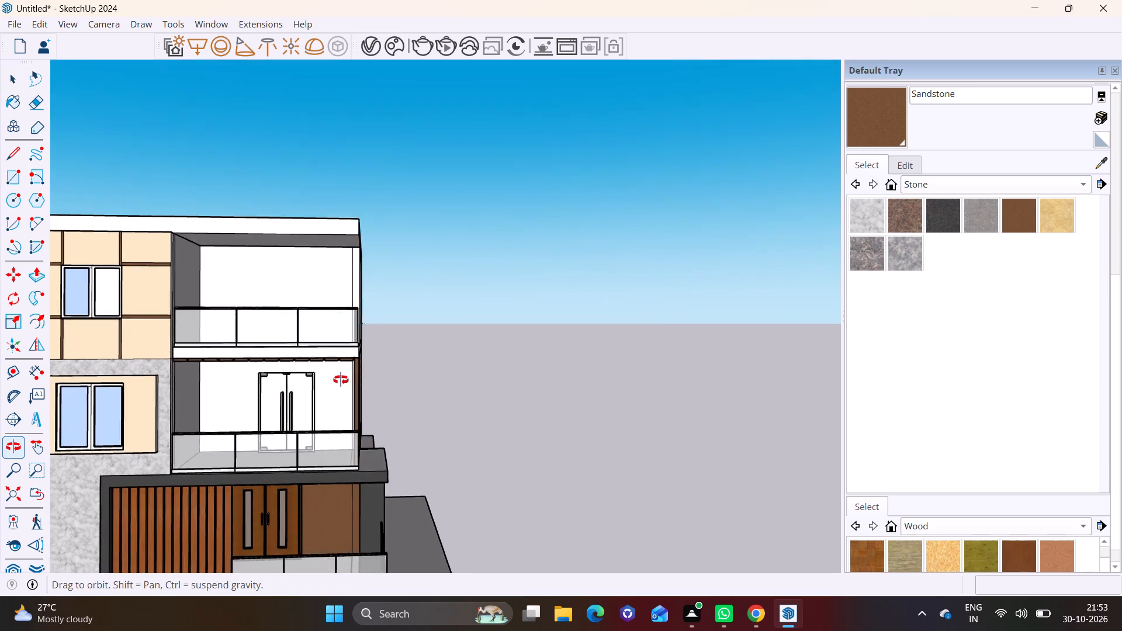
middle_drag(341, 380, 245, 418)
scroll(258, 355, down, 2)
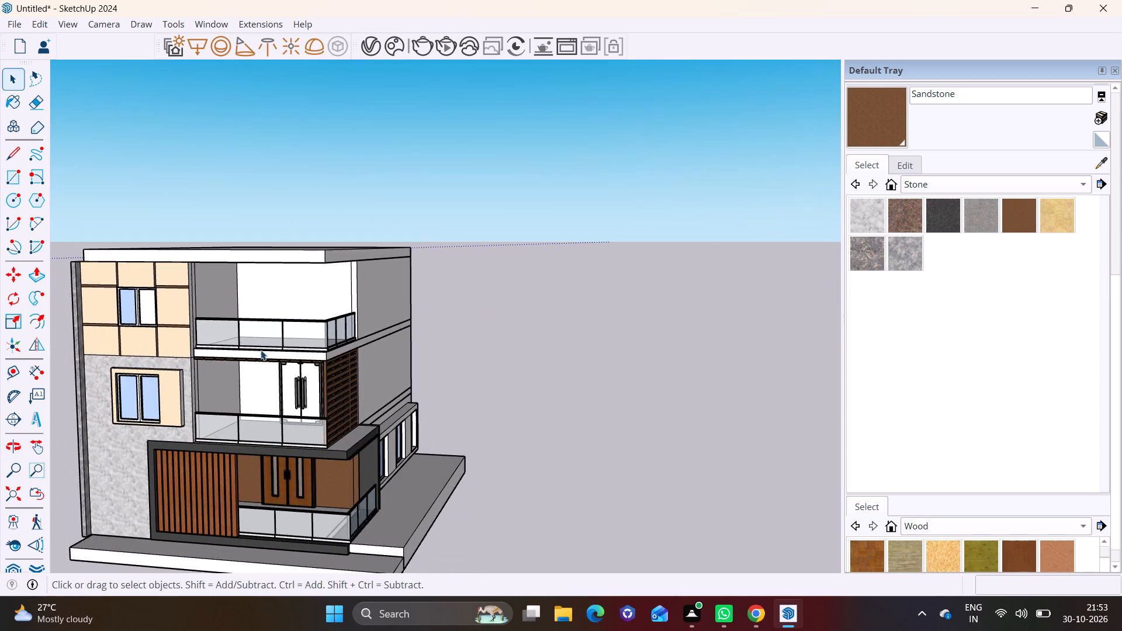
shift+middle_drag(264, 352, 275, 483)
scroll(334, 436, up, 5)
shift+middle_drag(342, 398, 345, 394)
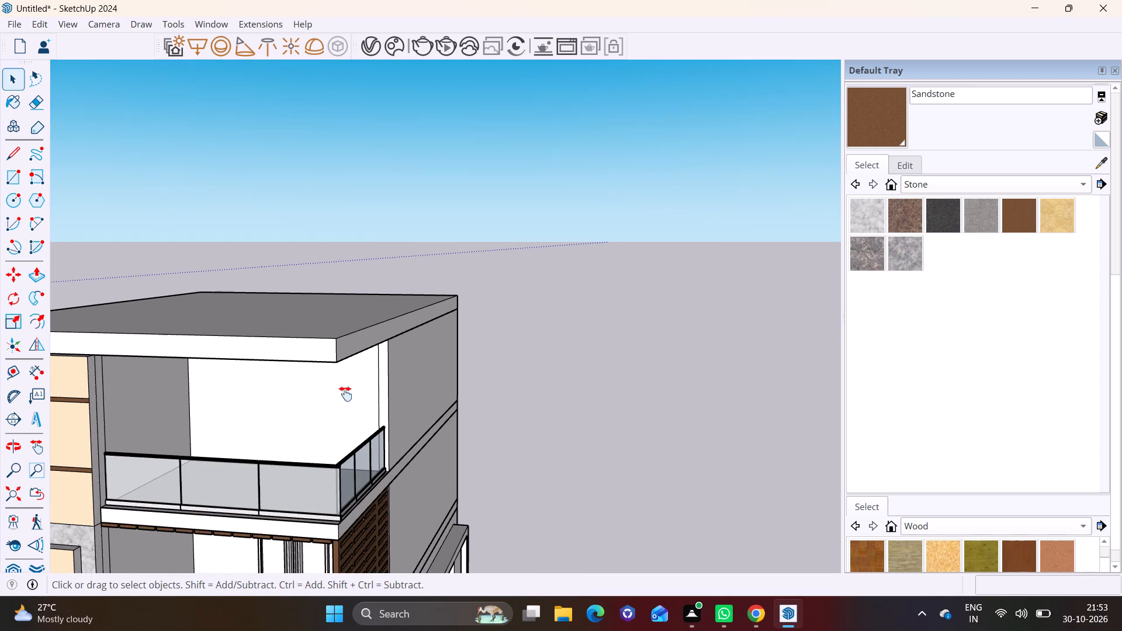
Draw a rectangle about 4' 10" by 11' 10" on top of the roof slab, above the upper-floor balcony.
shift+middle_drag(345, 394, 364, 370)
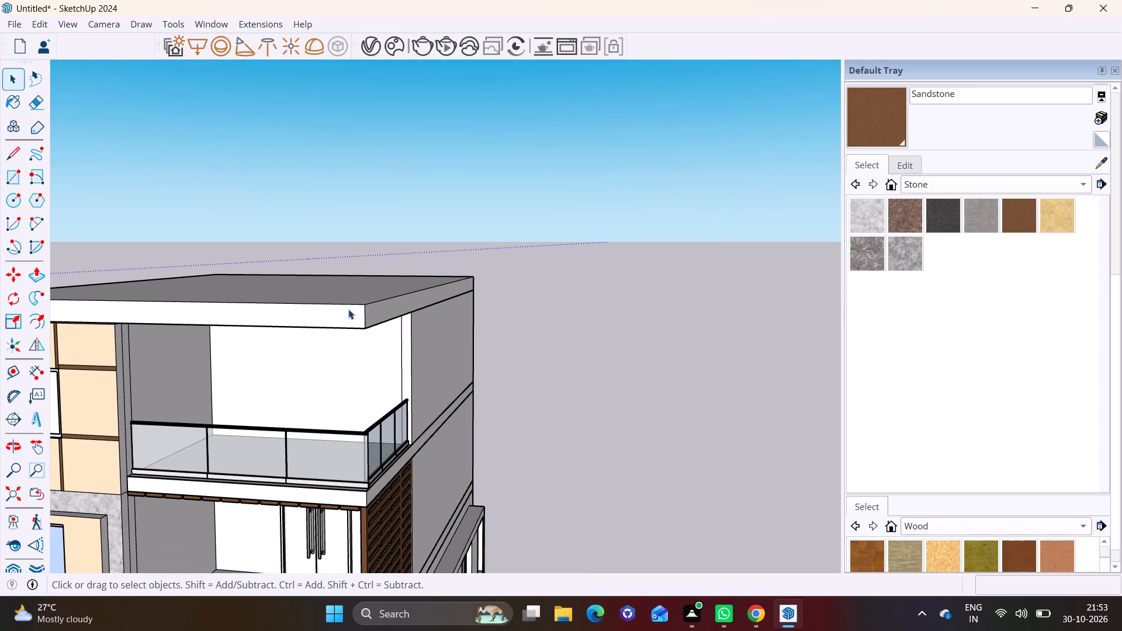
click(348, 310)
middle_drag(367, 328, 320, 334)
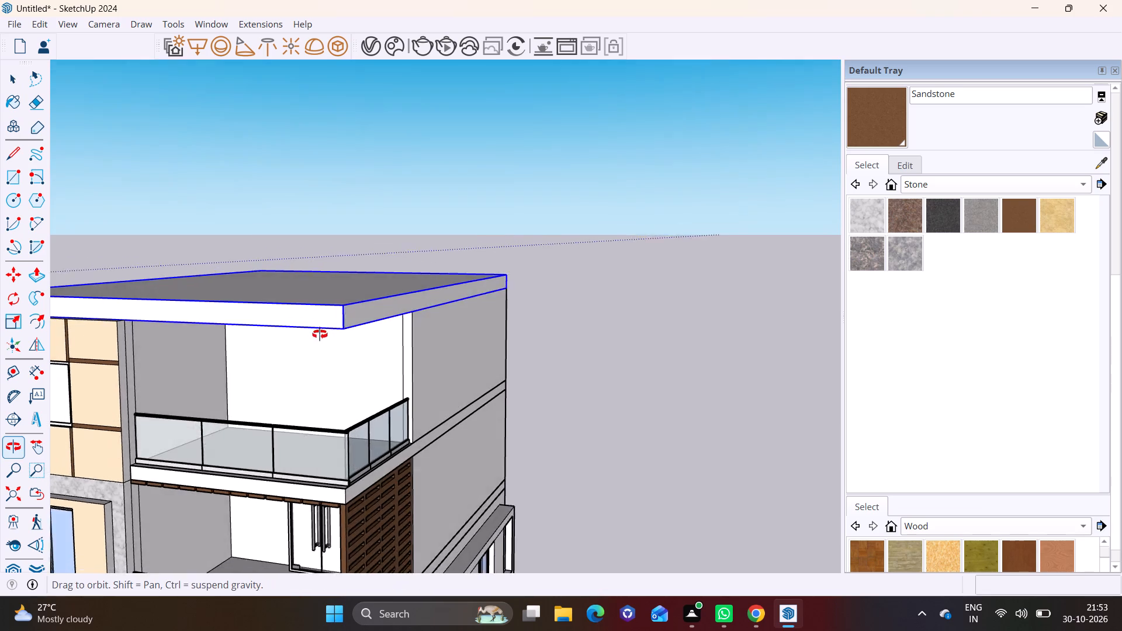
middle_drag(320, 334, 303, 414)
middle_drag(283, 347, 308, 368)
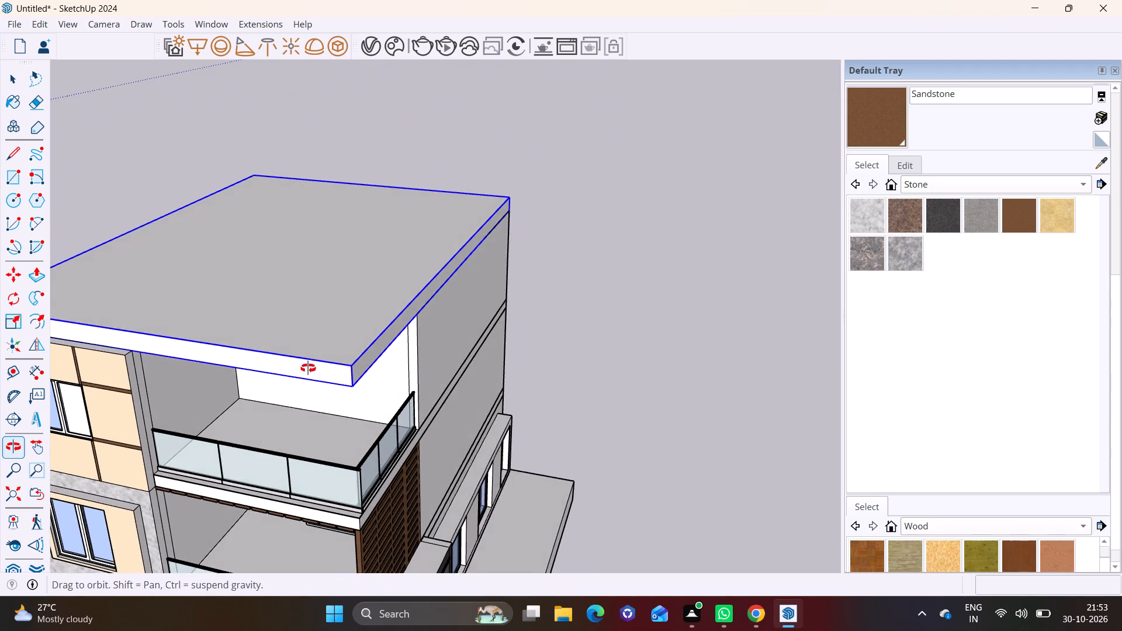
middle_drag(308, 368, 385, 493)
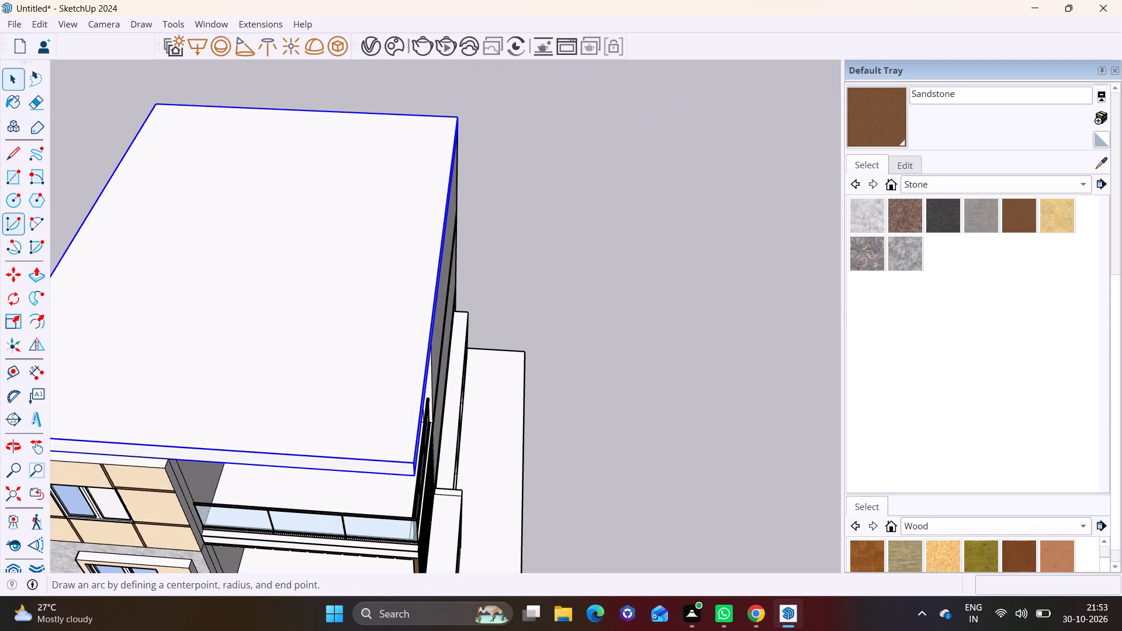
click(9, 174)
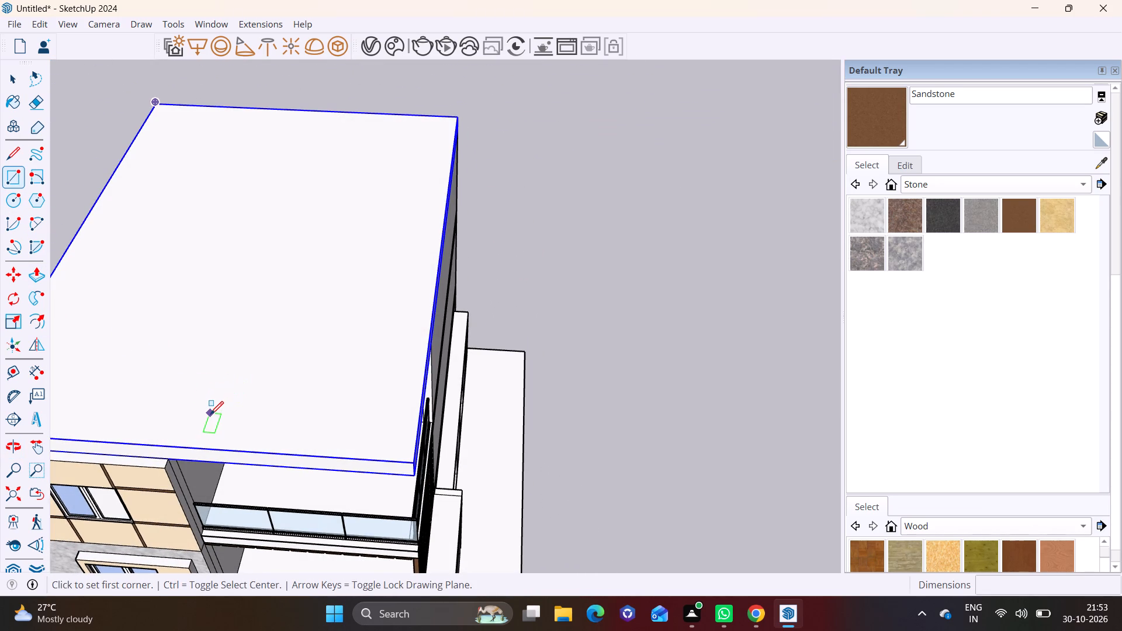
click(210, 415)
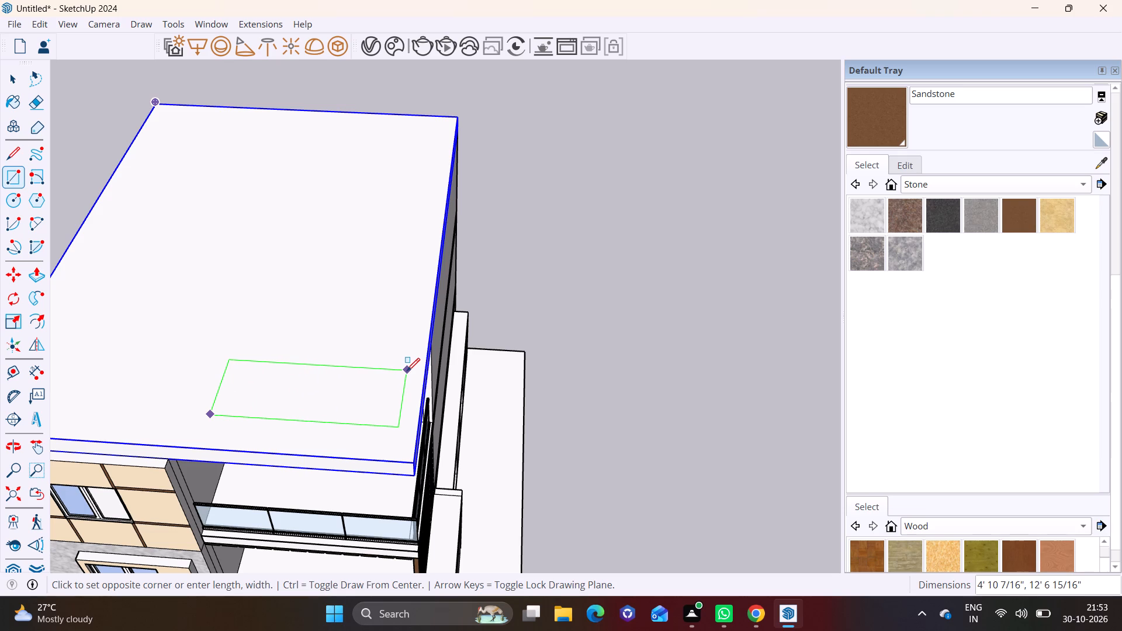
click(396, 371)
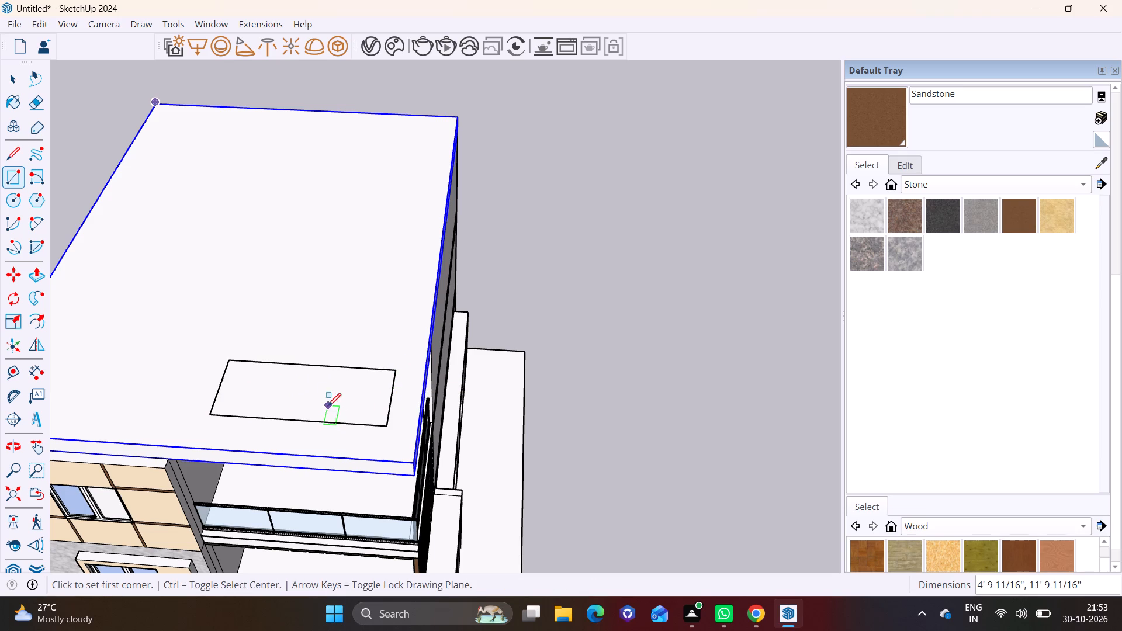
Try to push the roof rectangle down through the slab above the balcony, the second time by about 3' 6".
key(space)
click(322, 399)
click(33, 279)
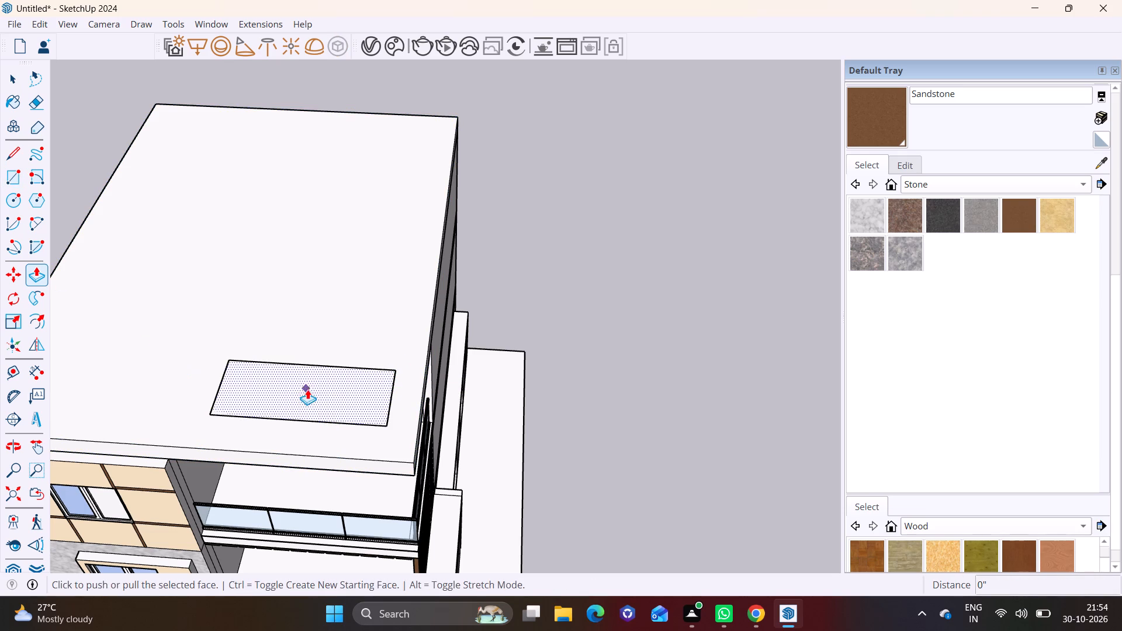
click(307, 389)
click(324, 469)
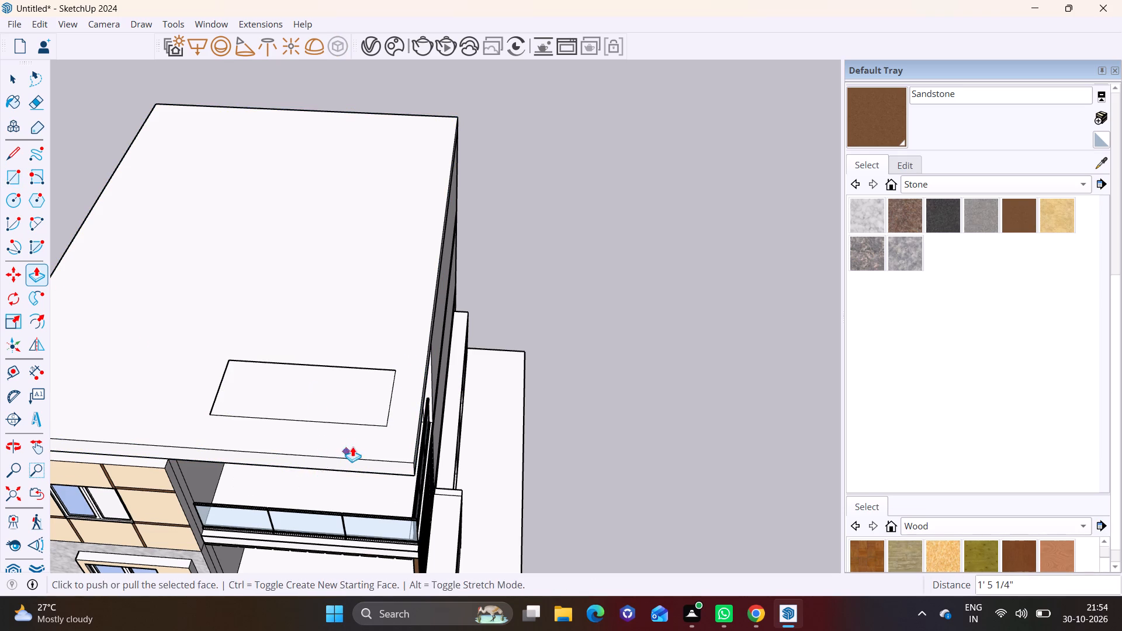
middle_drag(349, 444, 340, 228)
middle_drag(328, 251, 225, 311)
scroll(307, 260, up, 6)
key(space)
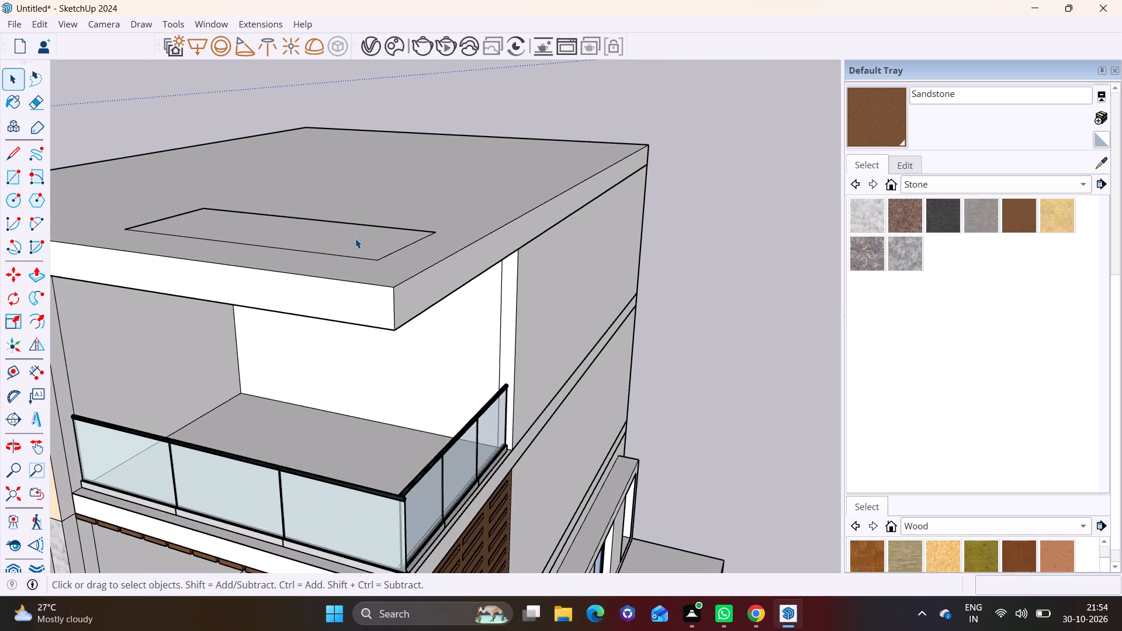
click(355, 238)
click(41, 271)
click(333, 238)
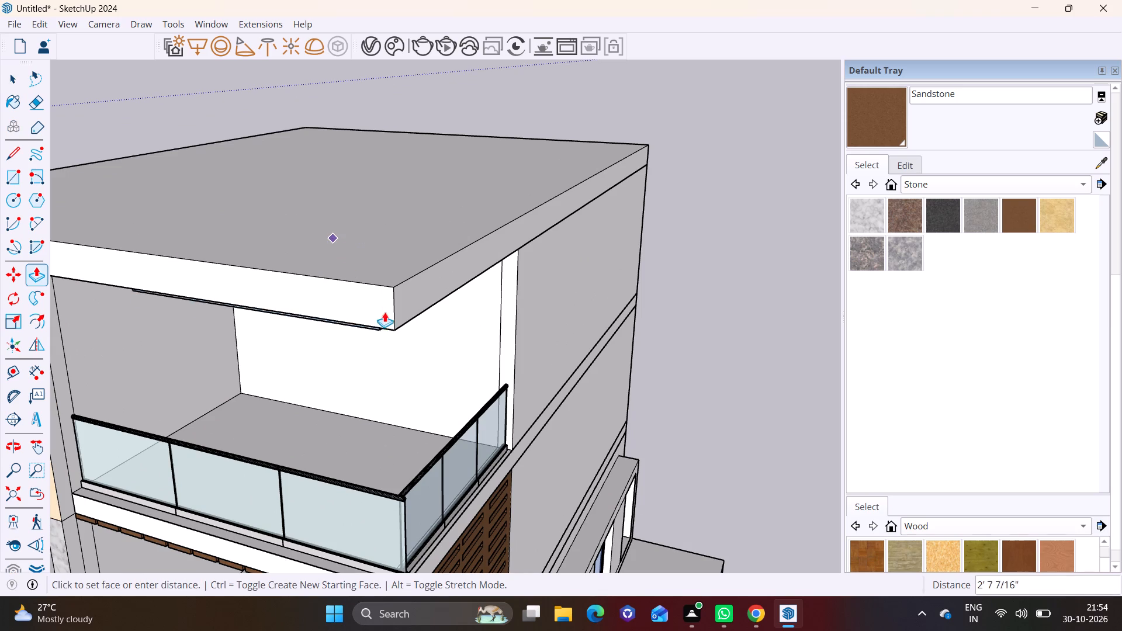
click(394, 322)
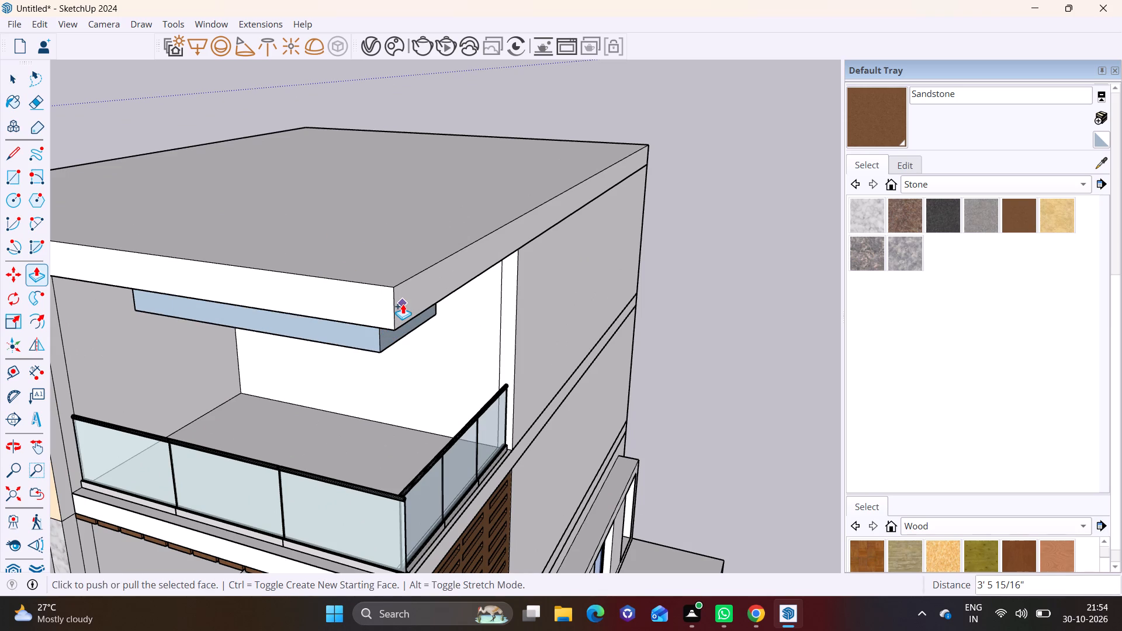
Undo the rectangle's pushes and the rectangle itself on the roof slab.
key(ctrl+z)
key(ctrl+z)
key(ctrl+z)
Delete the whole roof slab from the top of the house.
key(space)
click(412, 303)
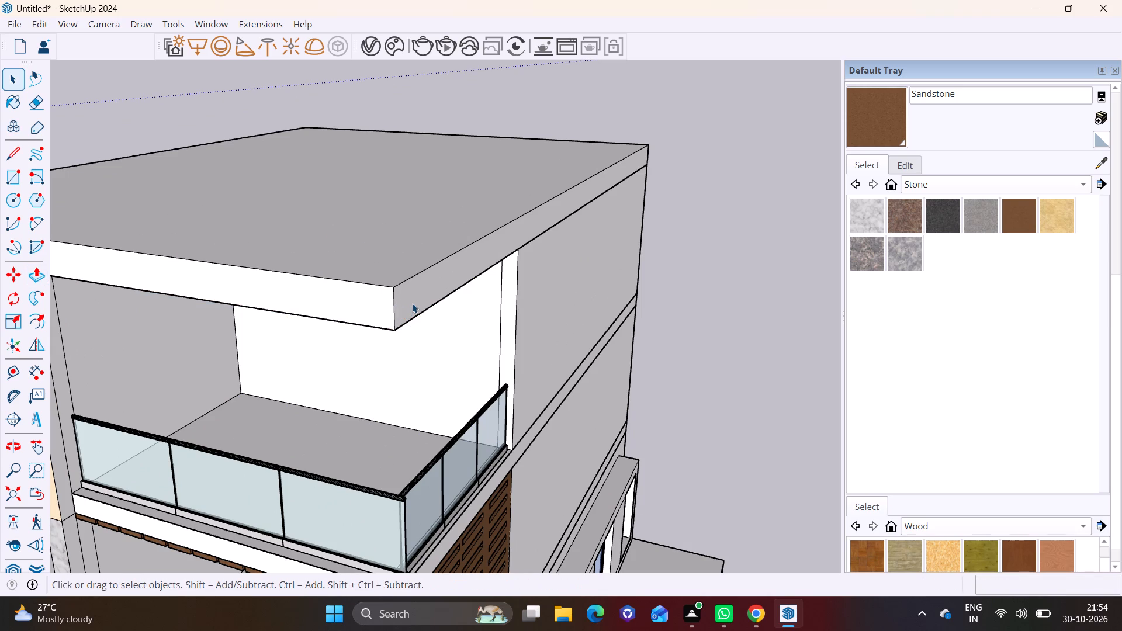
key(Delete)
Draw a rectangle about 8" by 9" on the wall top at the back outer corner of the open top floor.
scroll(298, 313, down, 1)
shift+middle_drag(278, 309, 297, 455)
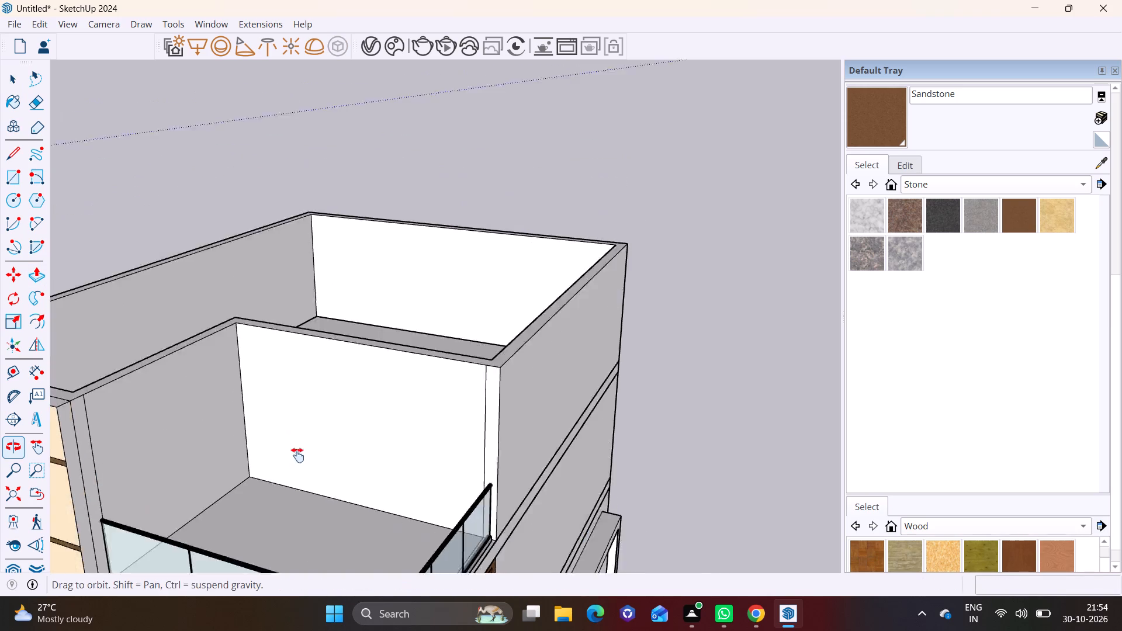
shift+middle_drag(297, 455, 330, 533)
middle_drag(328, 465, 436, 474)
scroll(304, 366, up, 4)
shift+middle_drag(304, 348, 154, 333)
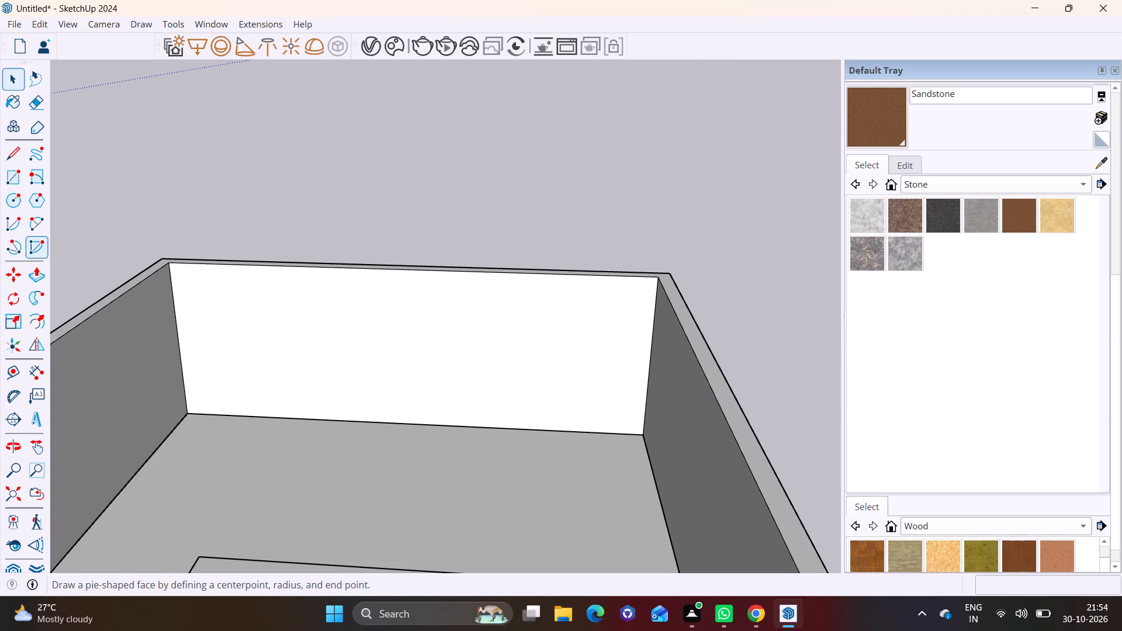
click(8, 183)
click(40, 172)
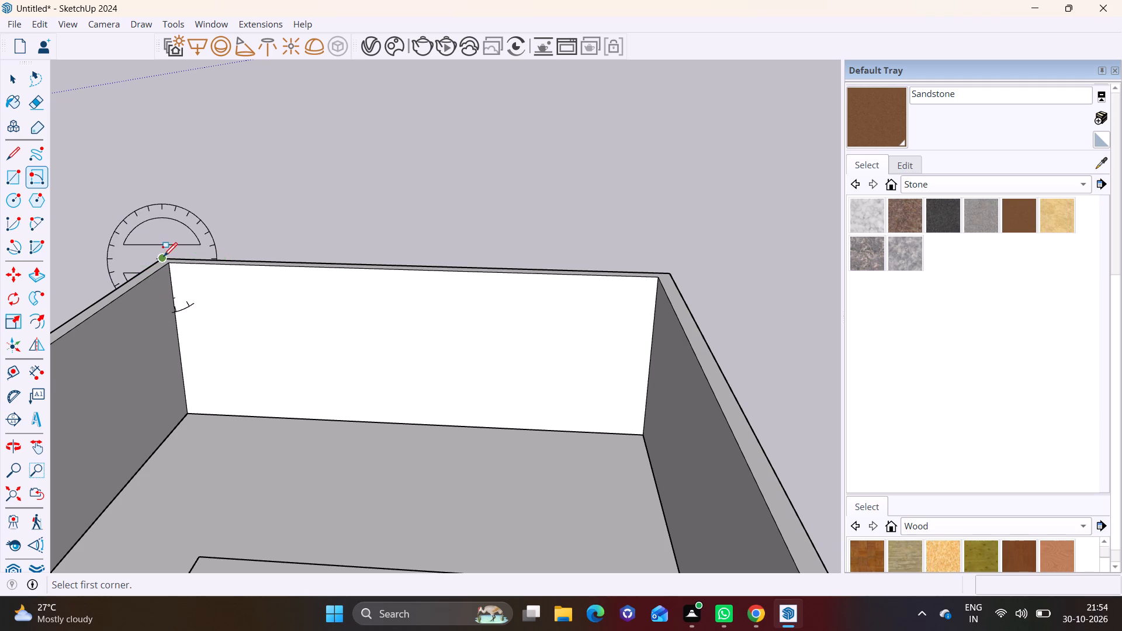
middle_drag(587, 332, 623, 483)
scroll(617, 352, up, 4)
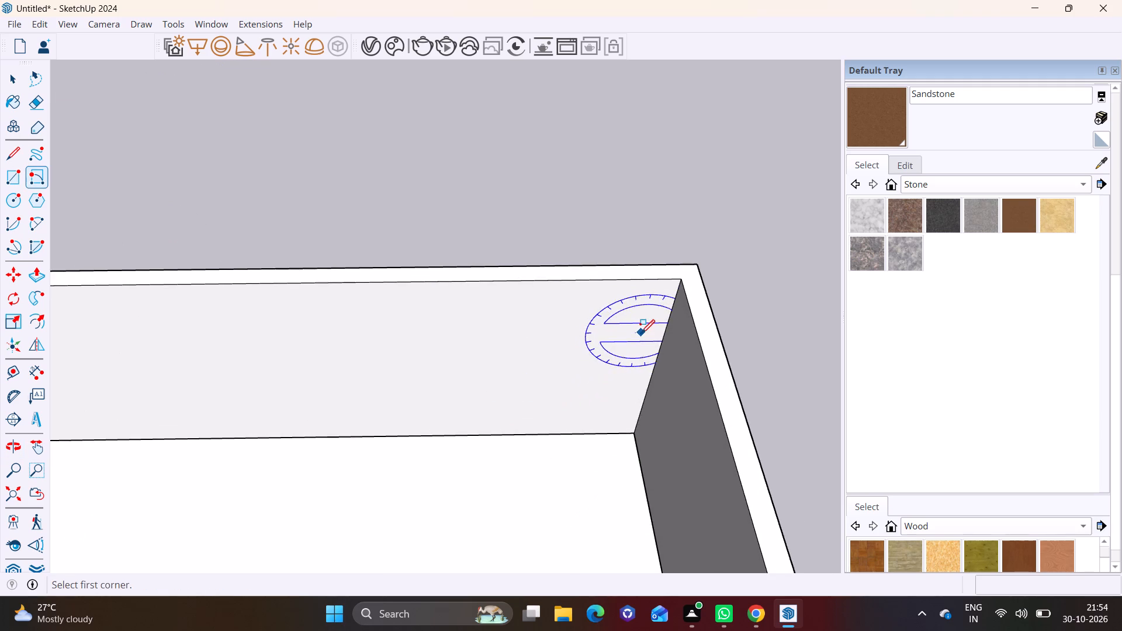
middle_drag(620, 356, 479, 427)
scroll(571, 362, up, 8)
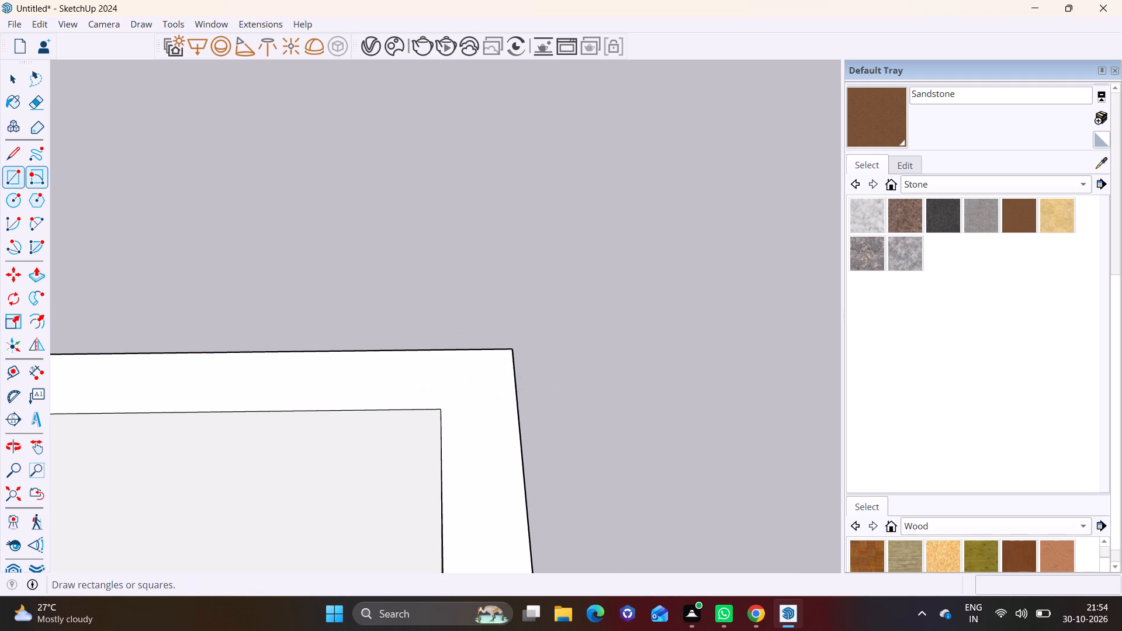
click(10, 178)
click(516, 347)
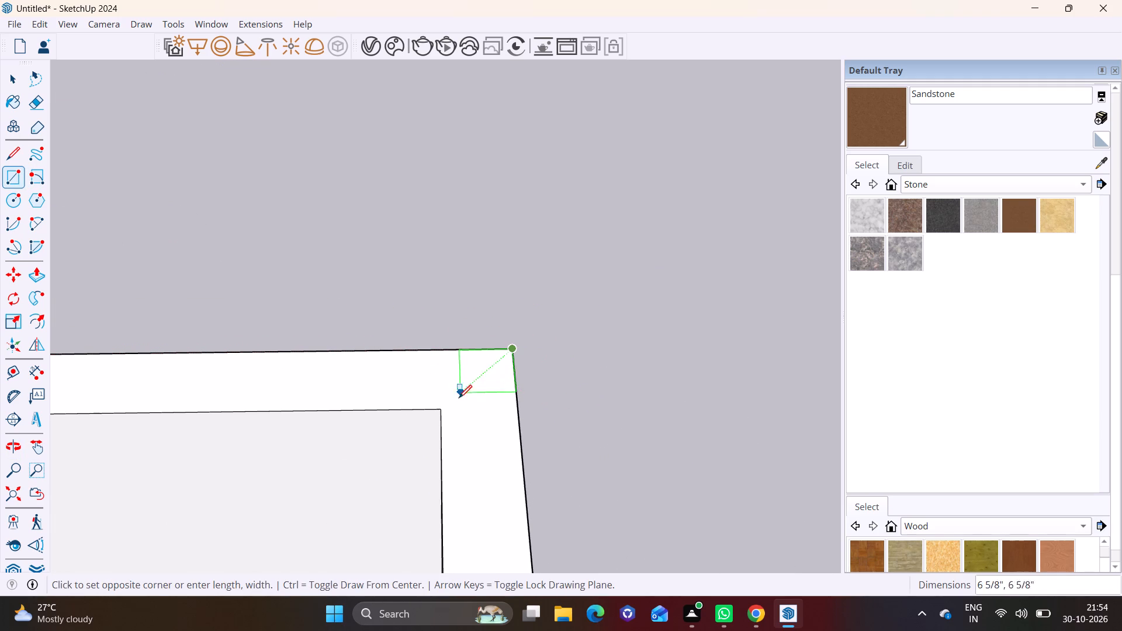
click(449, 410)
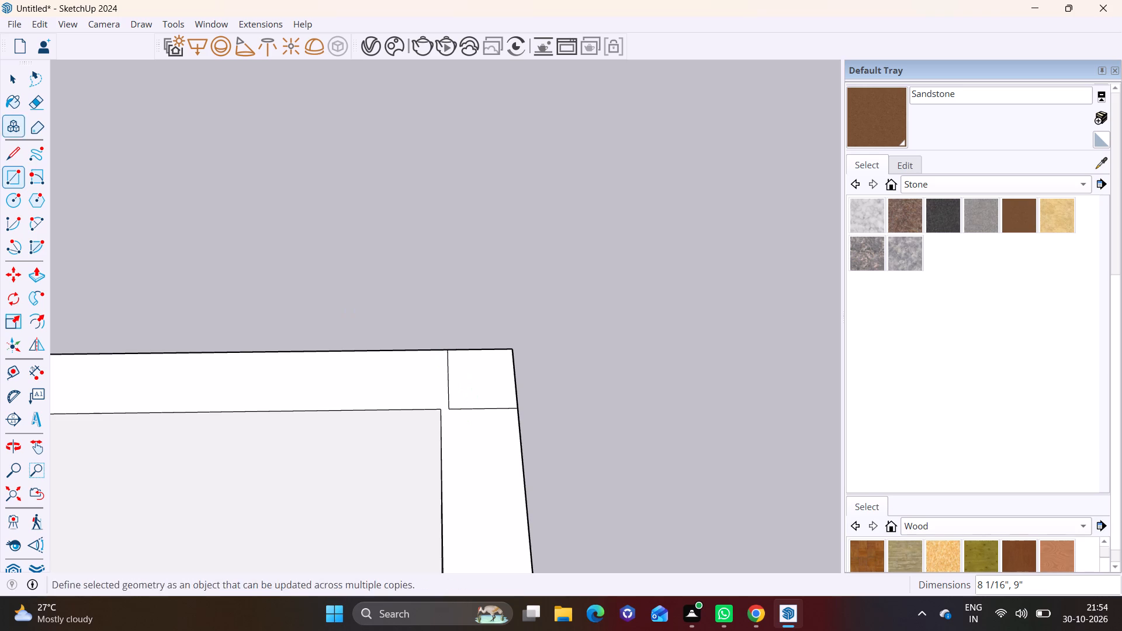
Push/Pull the small corner rectangle upward by about 1 11/16".
drag(11, 78, 16, 79)
click(500, 390)
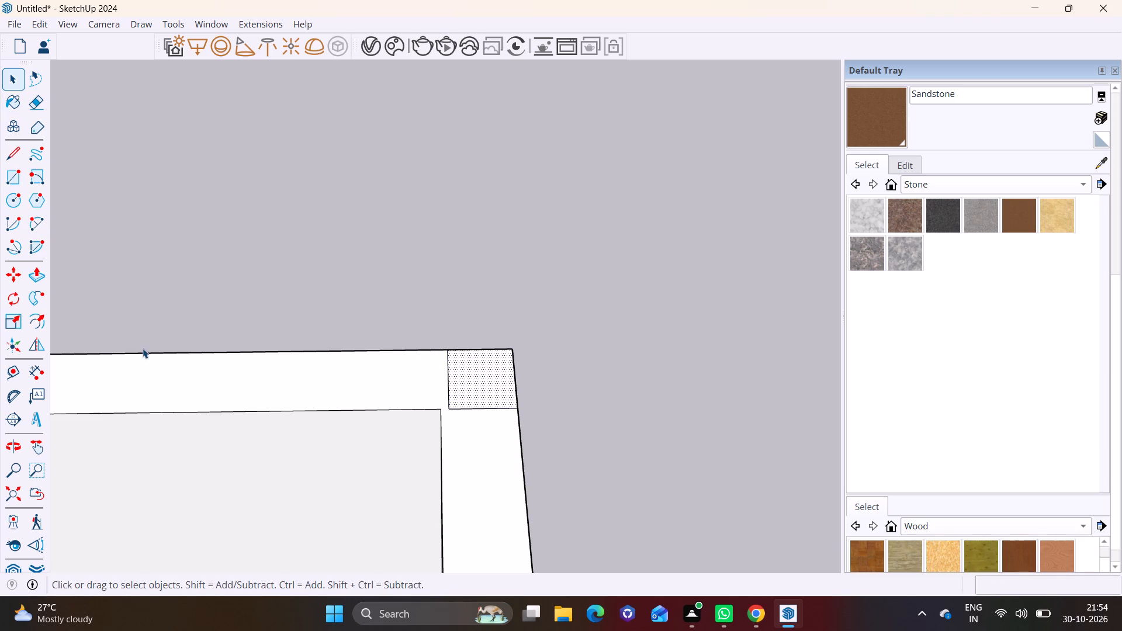
click(38, 284)
click(473, 397)
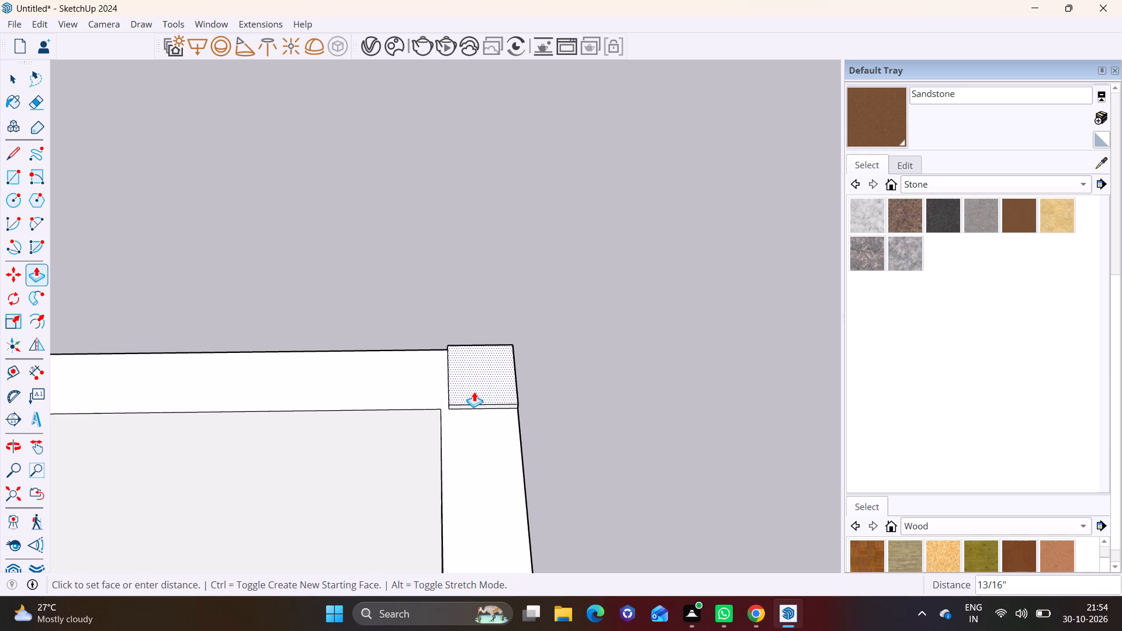
click(473, 389)
Extrude the corner block's side face along the back wall top as far as the opposite outer corner.
middle_drag(436, 405, 649, 349)
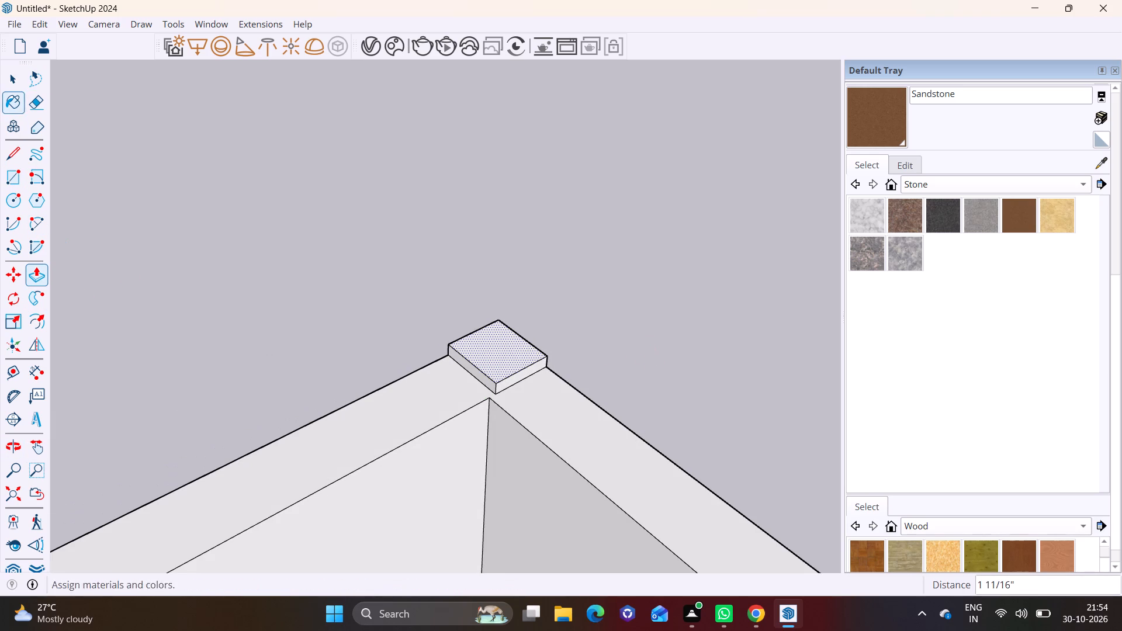
click(17, 75)
click(479, 373)
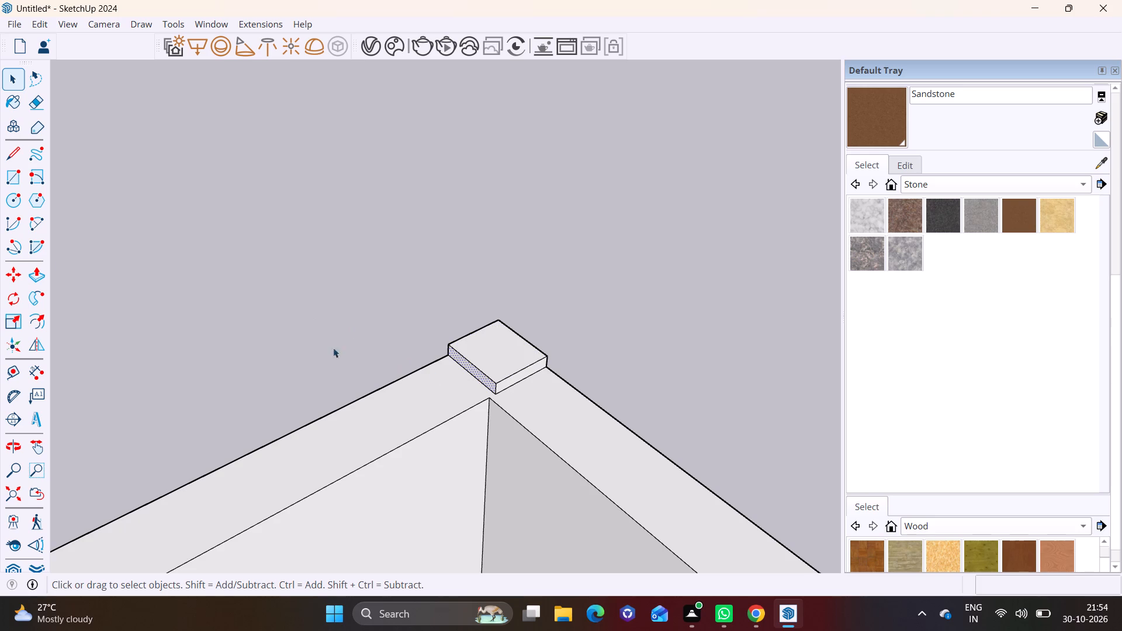
click(41, 275)
click(475, 376)
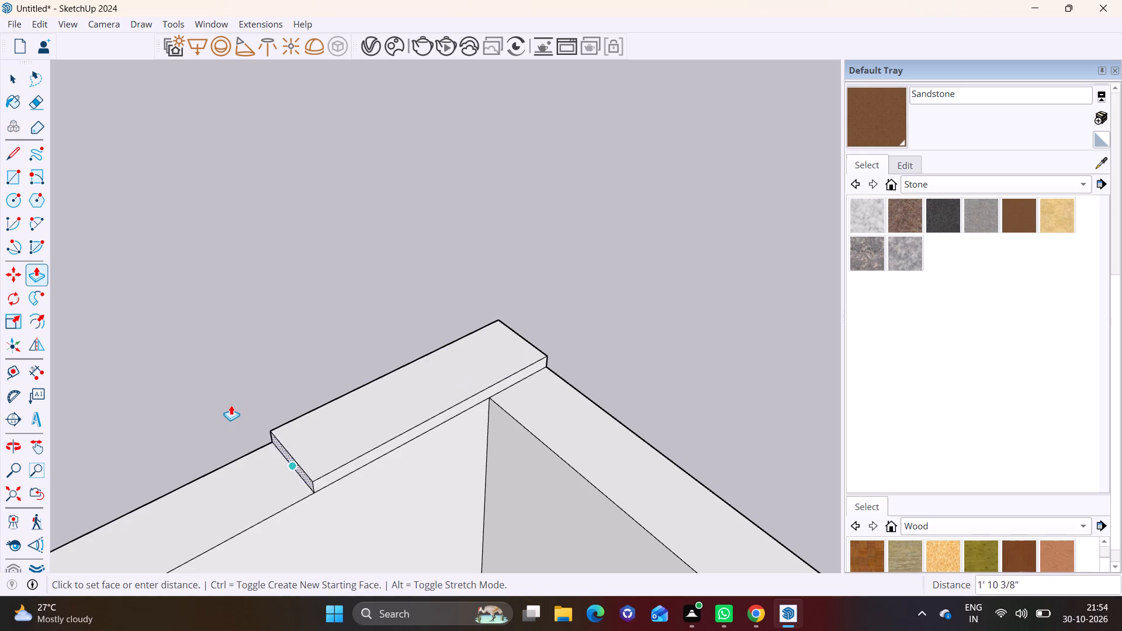
scroll(230, 408, down, 9)
middle_drag(227, 447, 559, 279)
scroll(151, 419, down, 4)
shift+middle_drag(150, 419, 376, 264)
scroll(67, 387, down, 7)
shift+middle_drag(106, 417, 463, 285)
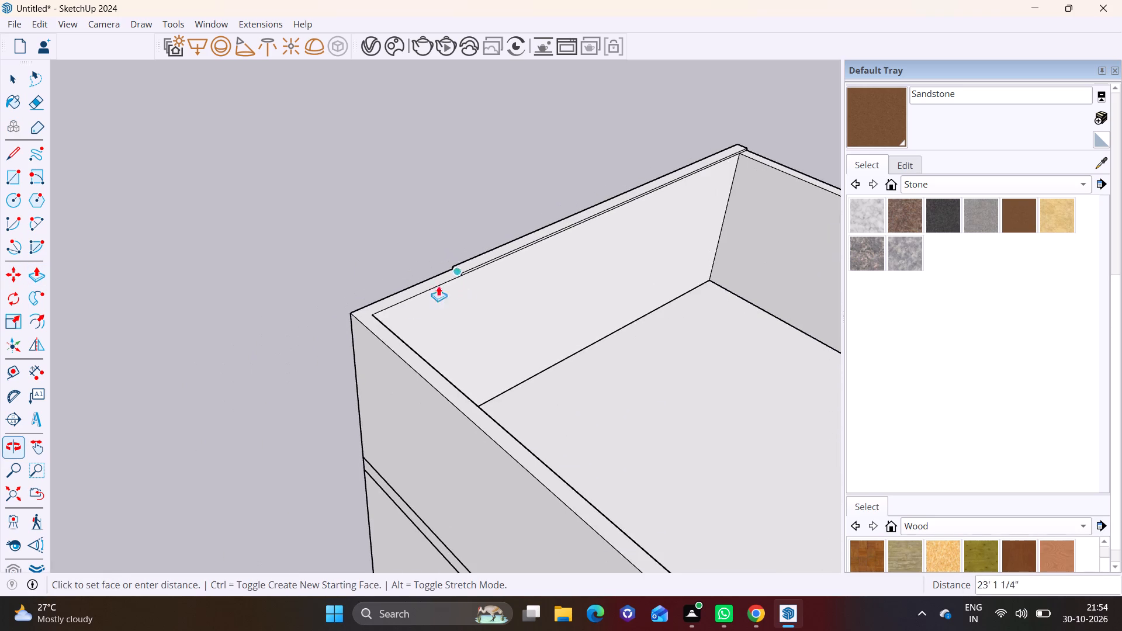
click(358, 328)
Pull the strip's inner long face forward about 27' 6 1/2" to cover the back part of the top floor.
scroll(357, 313, up, 15)
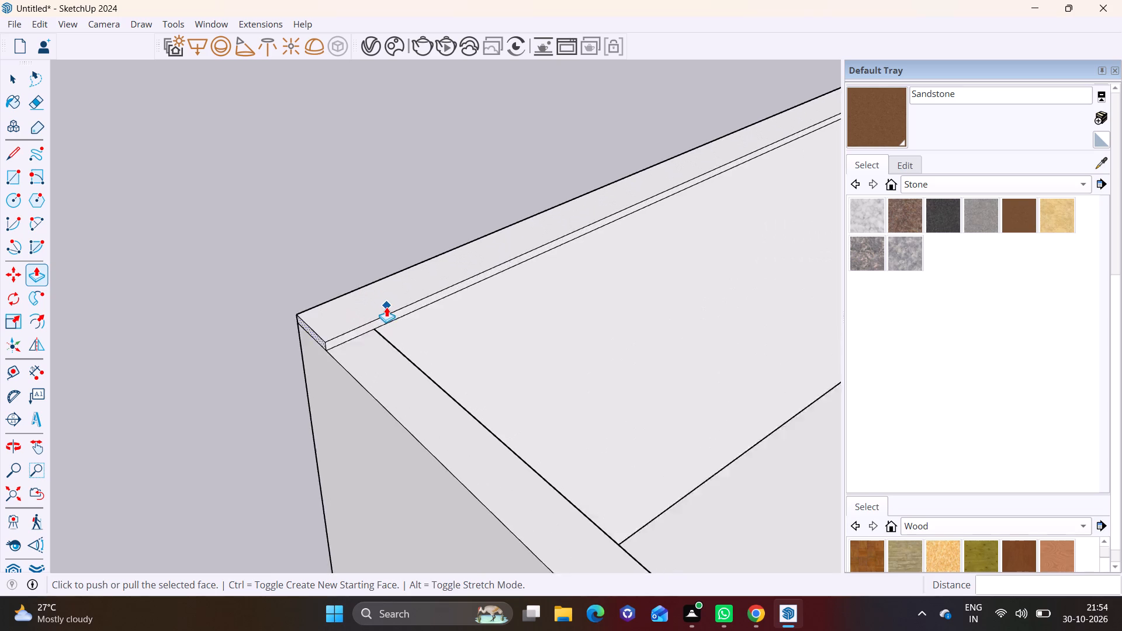
scroll(386, 307, up, 5)
key(space)
click(360, 341)
click(24, 264)
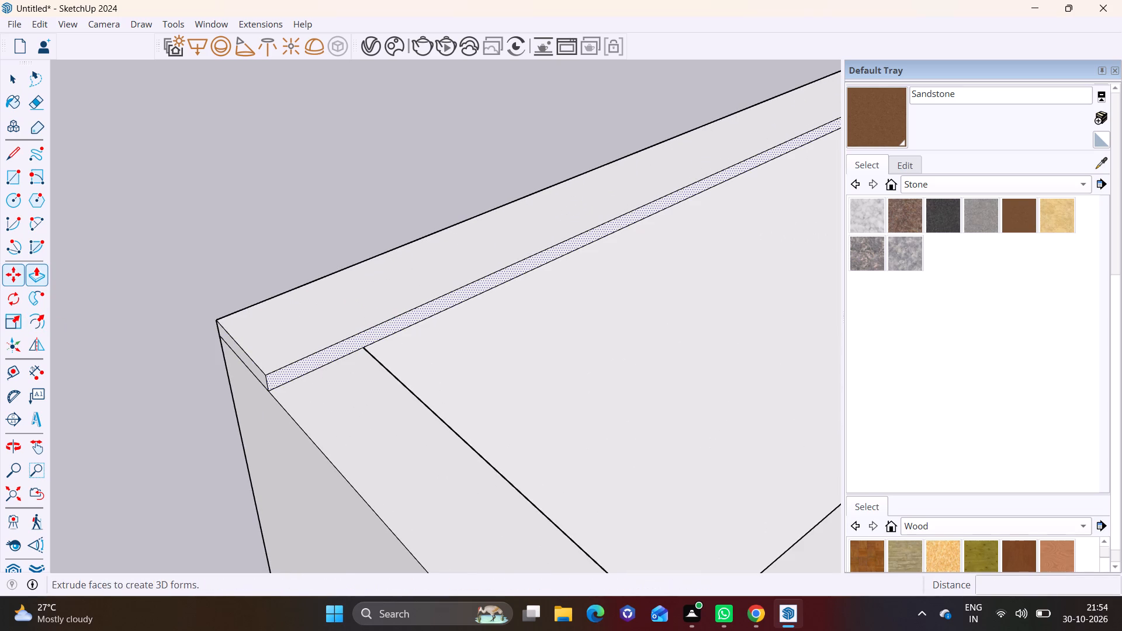
click(33, 270)
click(321, 362)
scroll(494, 418, down, 6)
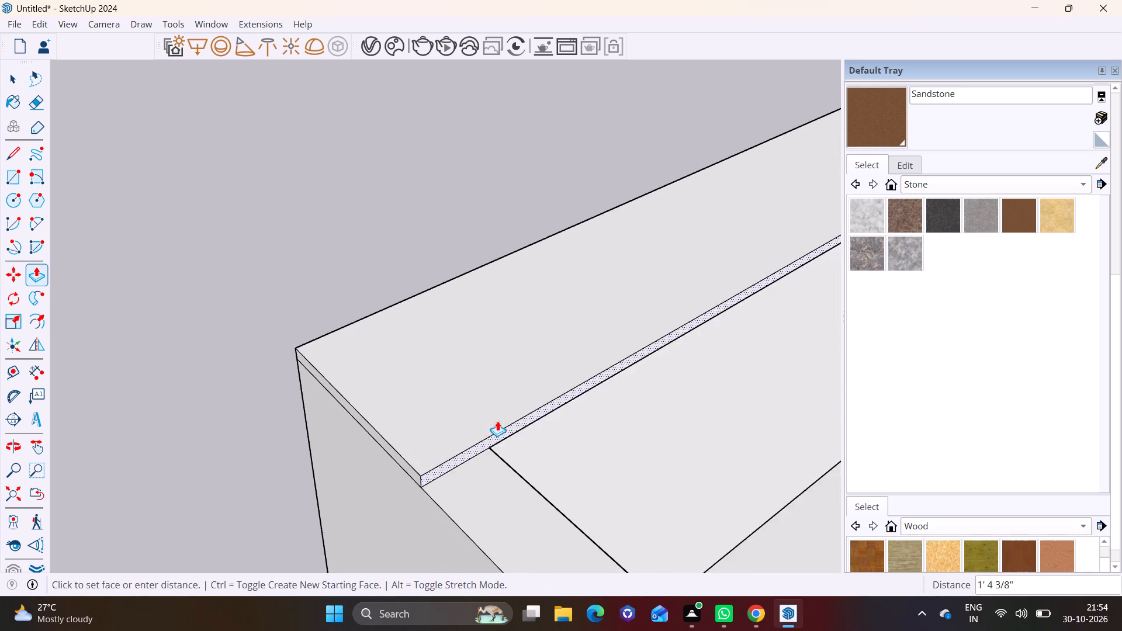
scroll(497, 421, down, 7)
shift+middle_drag(576, 450, 231, 226)
scroll(419, 372, down, 7)
shift+middle_drag(479, 415, 147, 178)
scroll(376, 348, down, 11)
shift+middle_drag(441, 390, 115, 220)
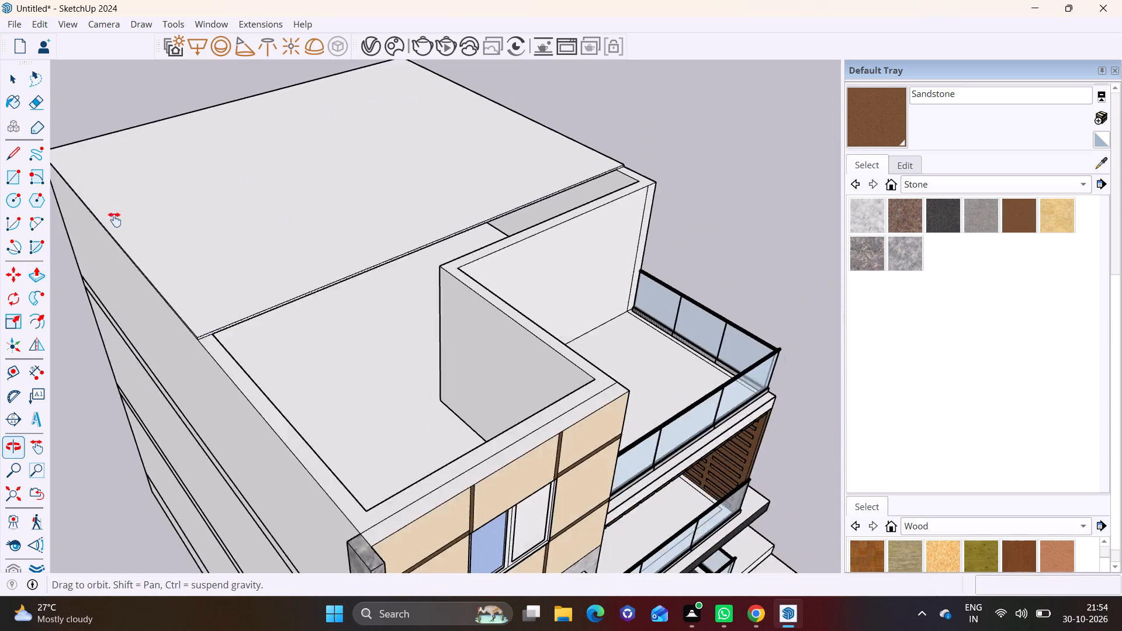
shift+middle_drag(115, 220, 47, 190)
shift+middle_drag(112, 290, 204, 279)
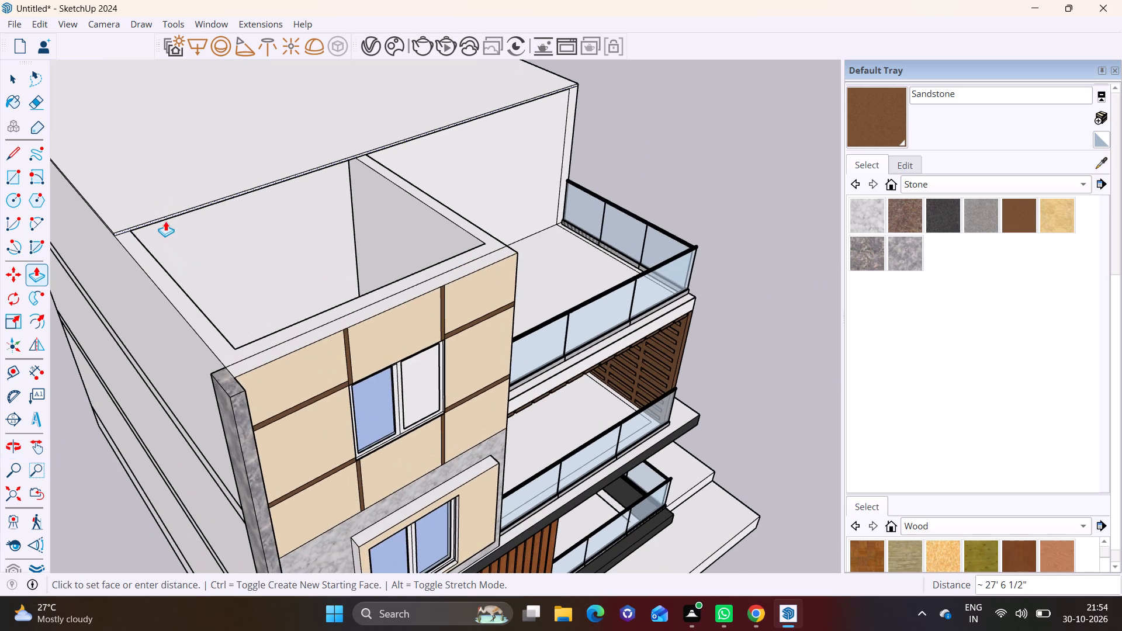
click(164, 216)
Extend the new roof slab's front face about 11' 8 1/2" further to the front wall beside the stone pillar.
scroll(168, 263, up, 7)
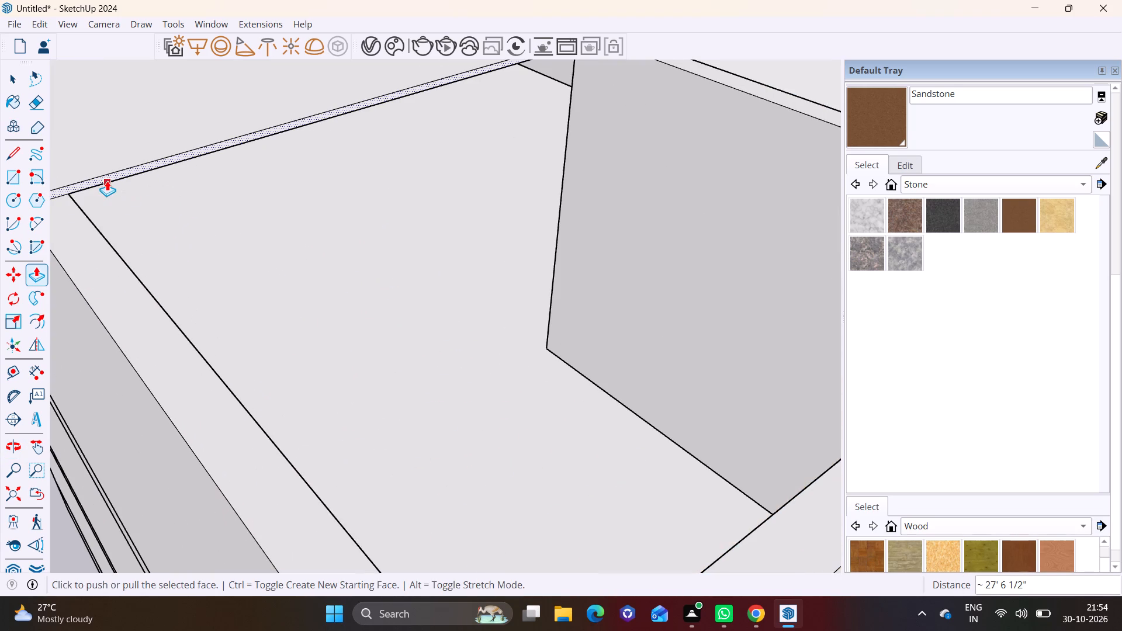
click(107, 179)
scroll(320, 348, down, 6)
shift+middle_drag(368, 502, 224, 337)
shift+scroll(224, 337, down, 1)
click(238, 383)
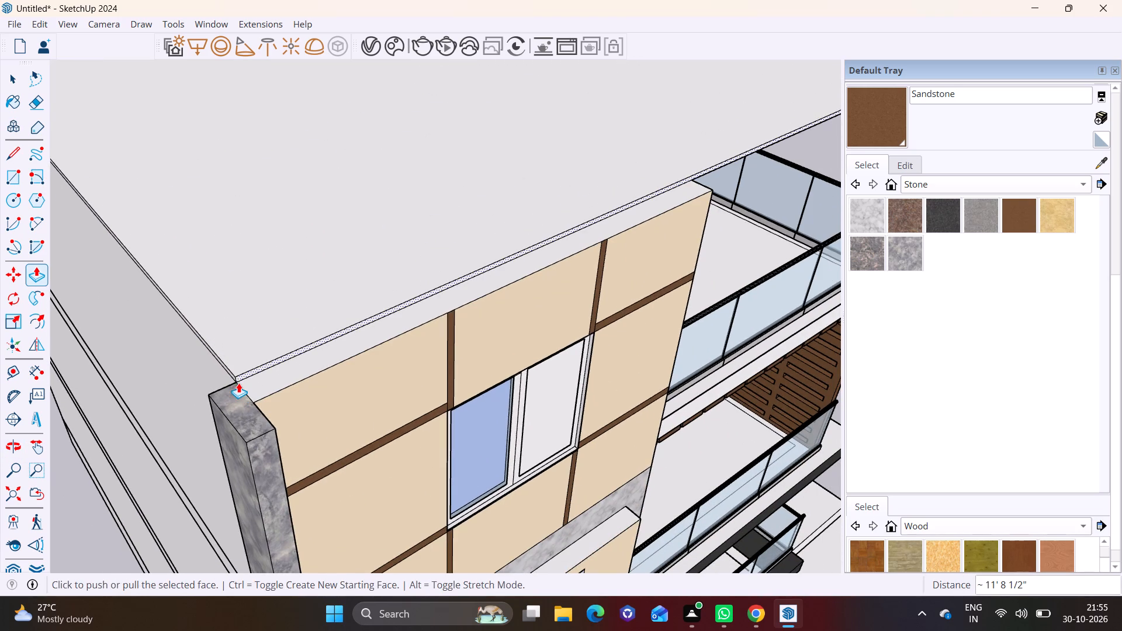
key(space)
Examine the new roof slab's front edge above the front wall and the top-floor balcony.
scroll(333, 347, down, 7)
middle_drag(394, 322, 0, 220)
scroll(118, 169, up, 2)
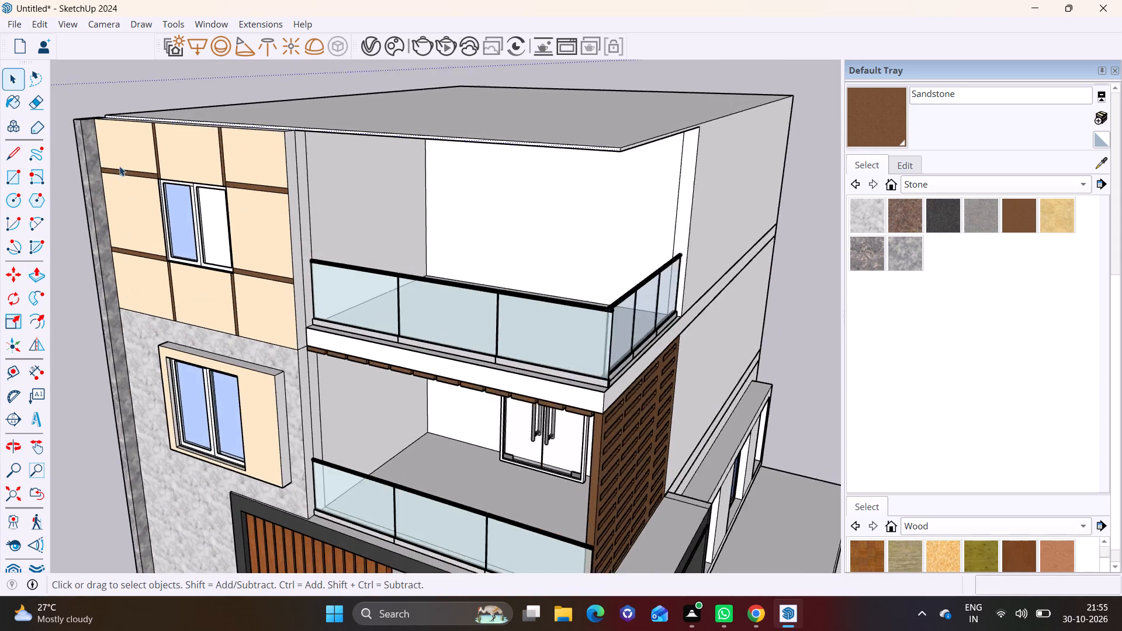
scroll(119, 166, up, 4)
shift+middle_drag(169, 144, 1, 231)
scroll(20, 219, up, 2)
middle_drag(22, 216, 0, 273)
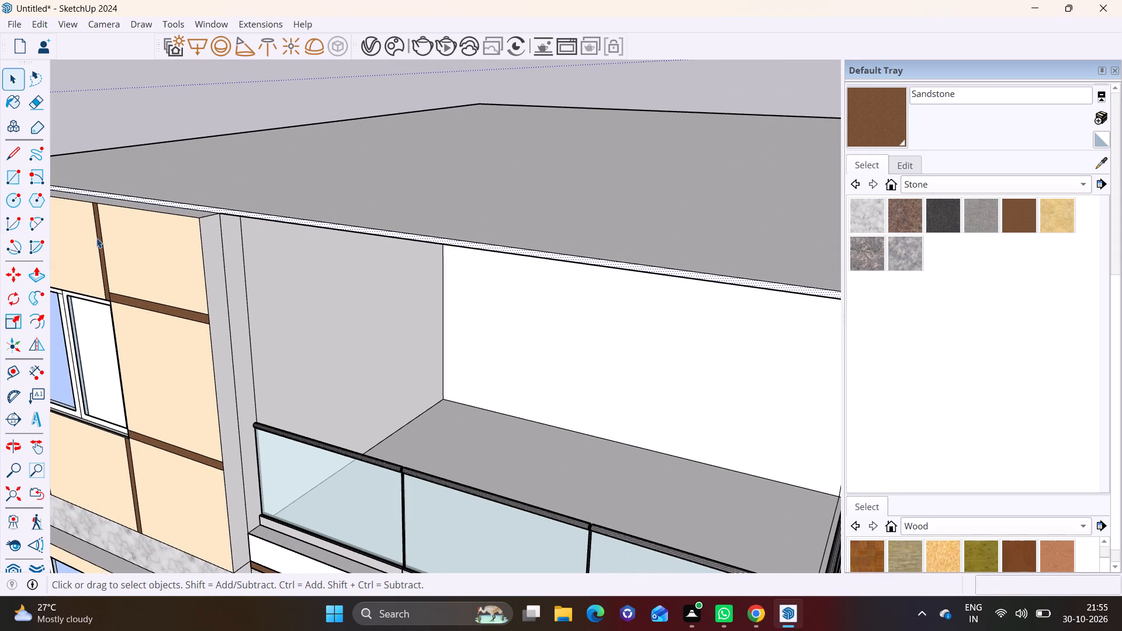
Extend the roof slab's front face about 8 3/4" to meet the front plane of the cream-panelled wall.
scroll(141, 216, up, 9)
click(44, 279)
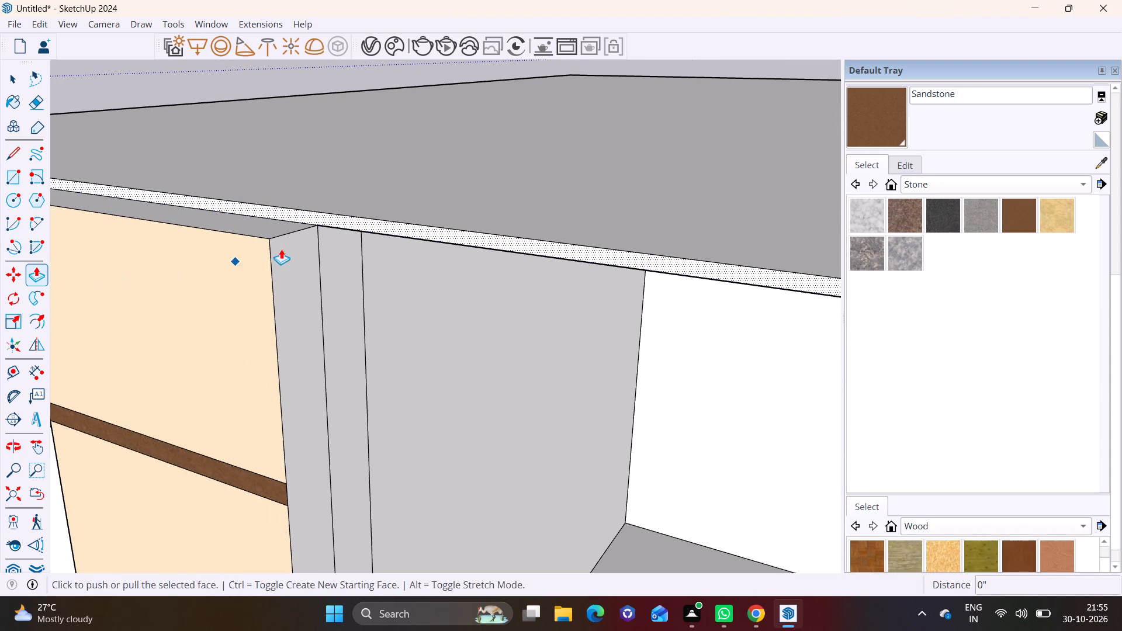
click(338, 219)
click(271, 268)
Pull the roof slab's top face upward so the slab is about 9 1/2" thick.
scroll(271, 269, down, 2)
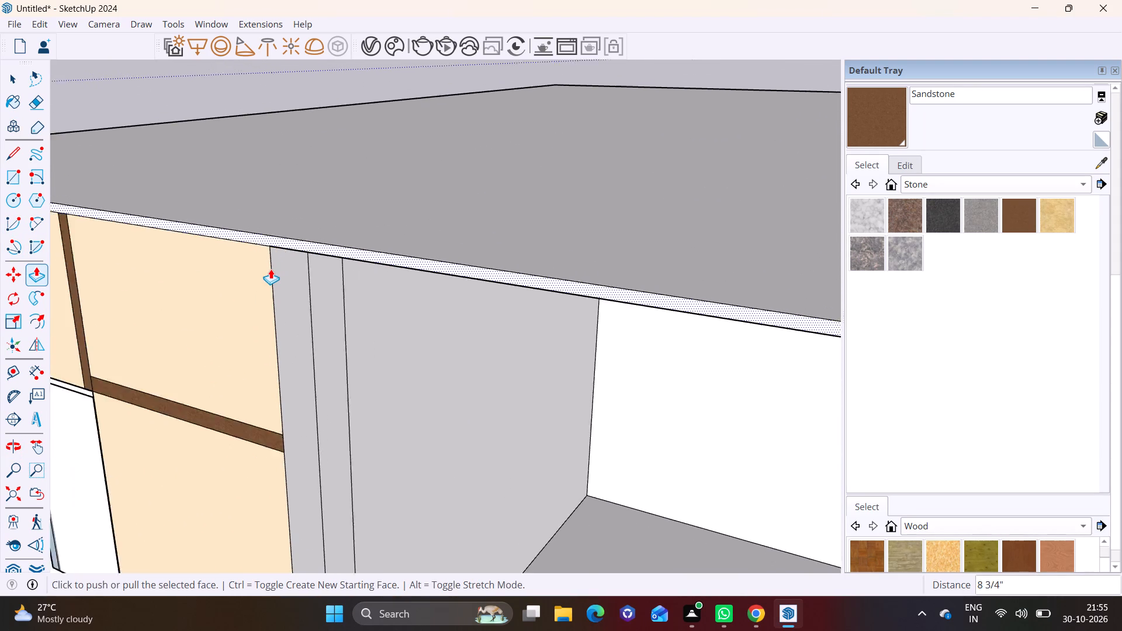
scroll(271, 269, down, 15)
key(space)
click(456, 247)
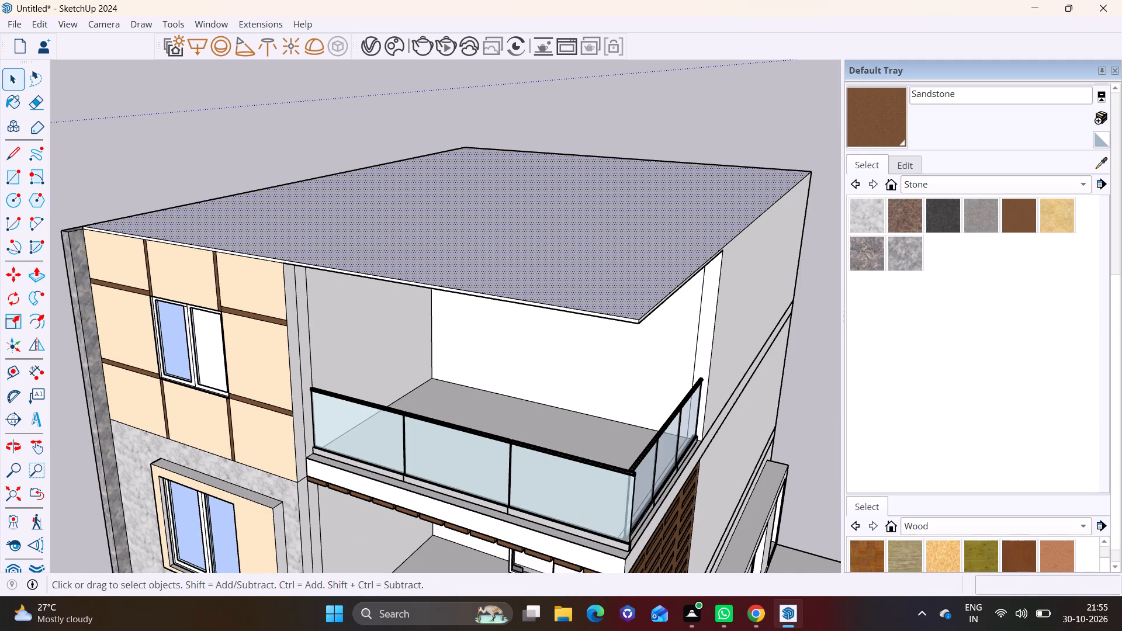
click(40, 273)
click(368, 247)
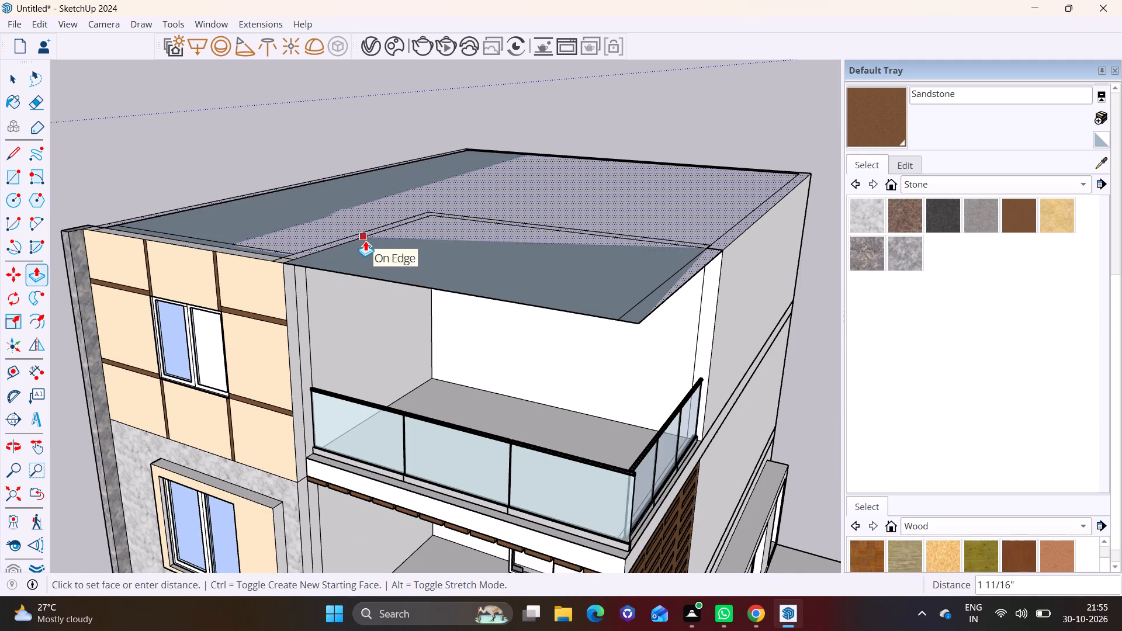
key(ctrl+z)
click(368, 246)
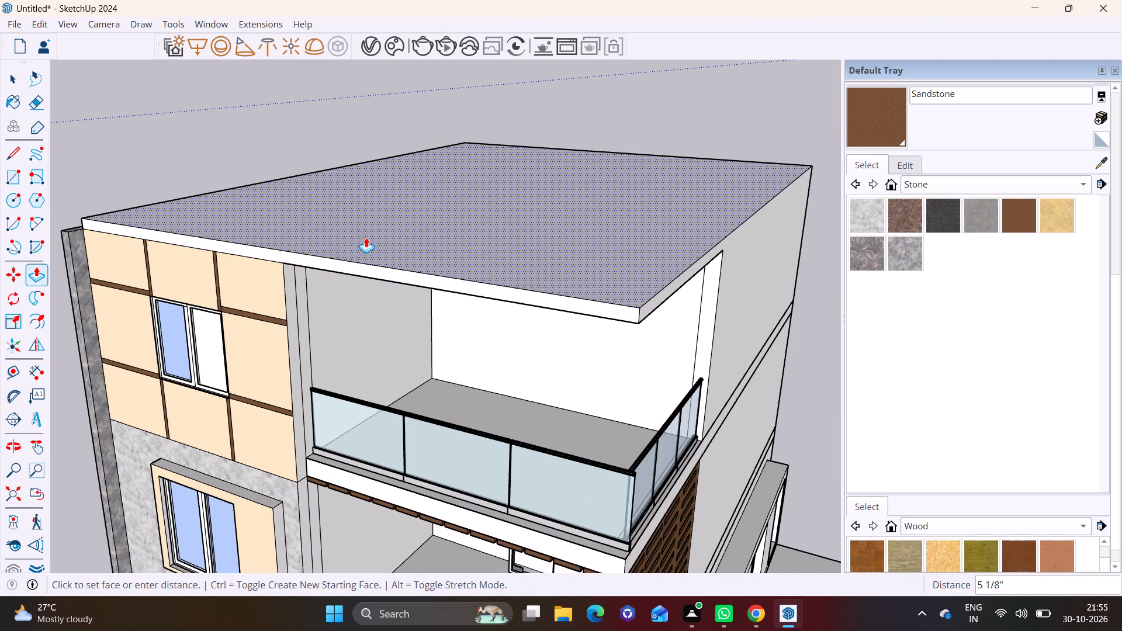
click(363, 232)
key(space)
Draw a rectangle about 13' by 4' 7" on the roof slab's underside above the top-floor balcony.
middle_drag(330, 240, 363, 110)
shift+middle_drag(400, 230, 303, 390)
middle_drag(335, 345, 407, 251)
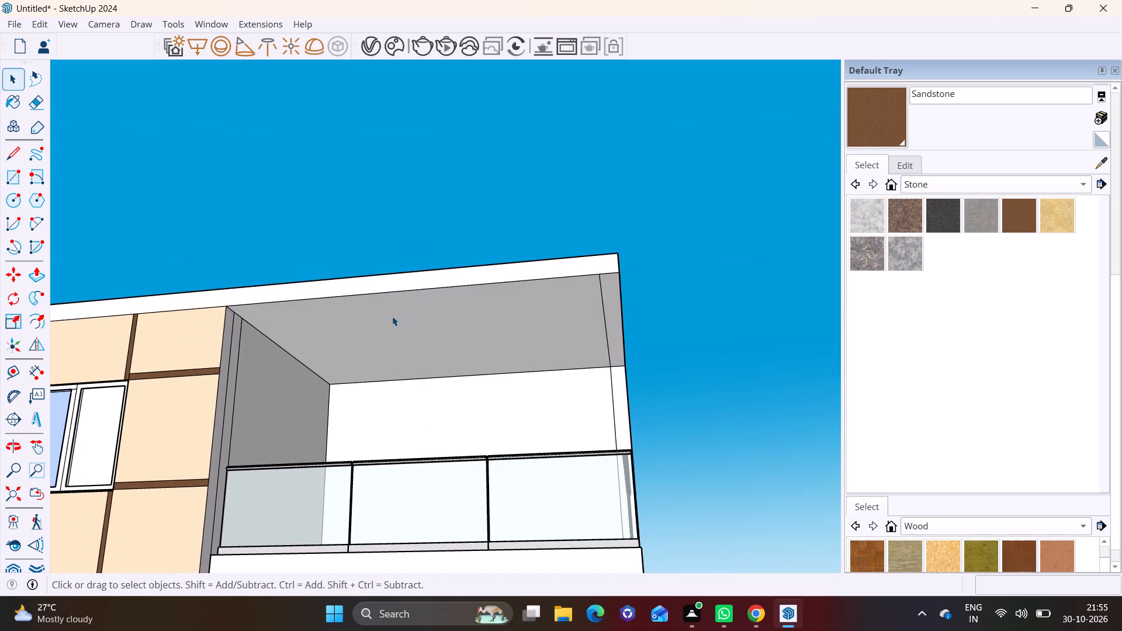
middle_drag(384, 315, 393, 196)
middle_drag(334, 294, 397, 321)
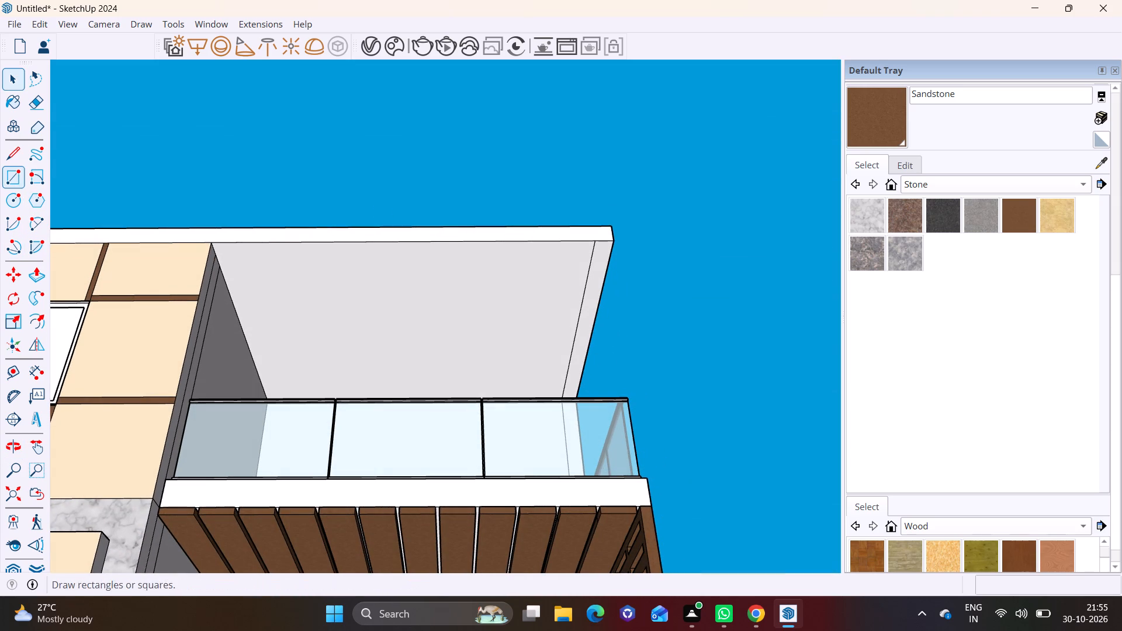
click(15, 180)
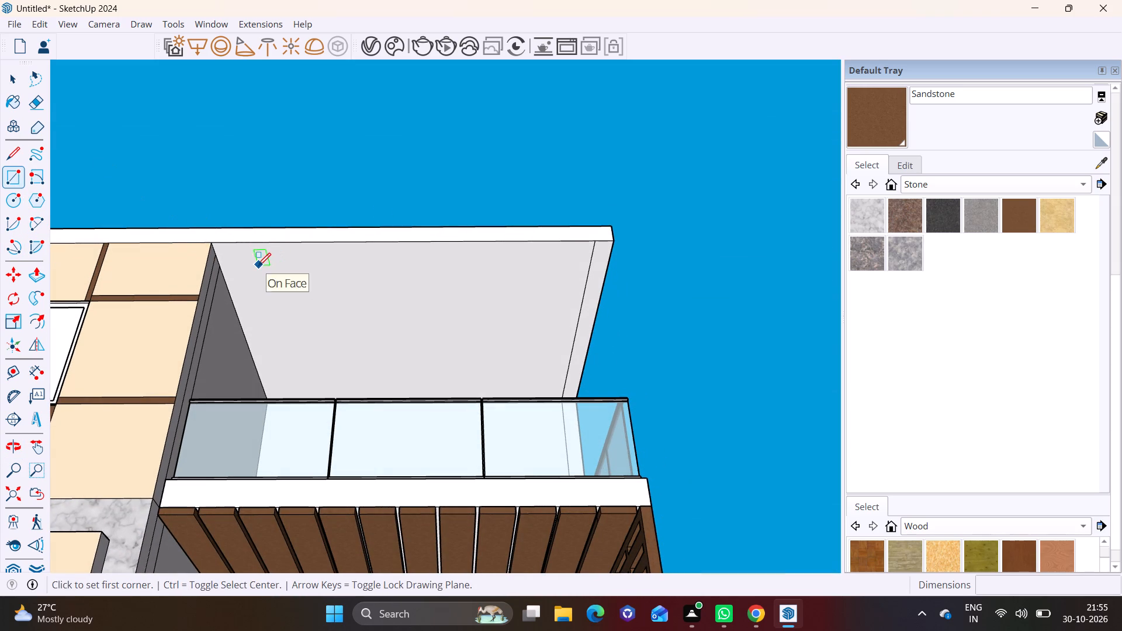
click(253, 276)
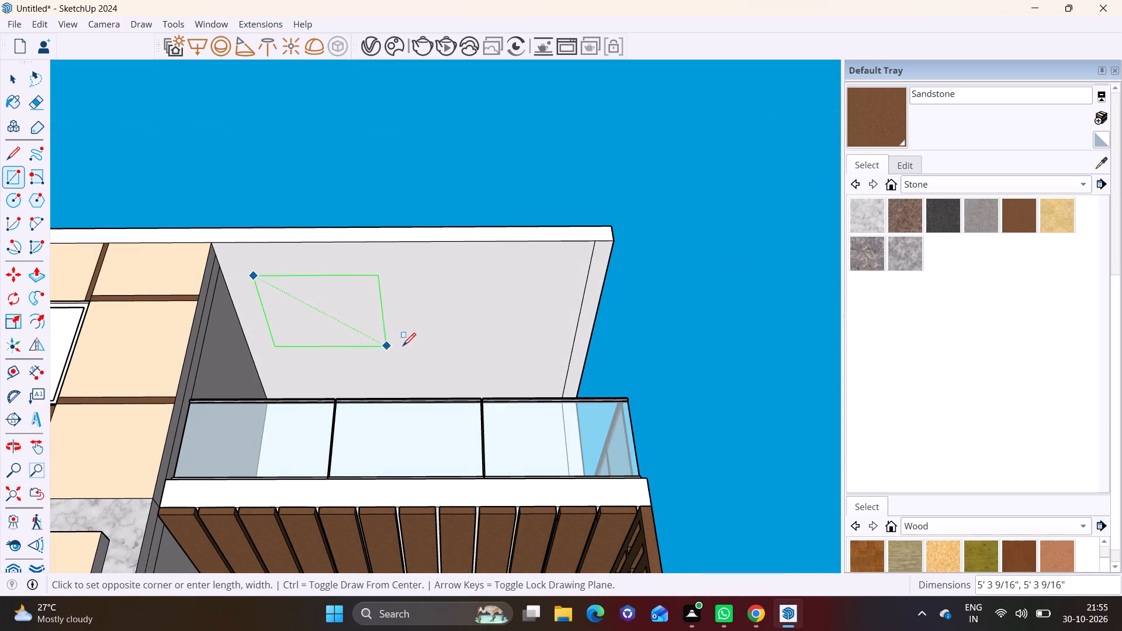
click(551, 337)
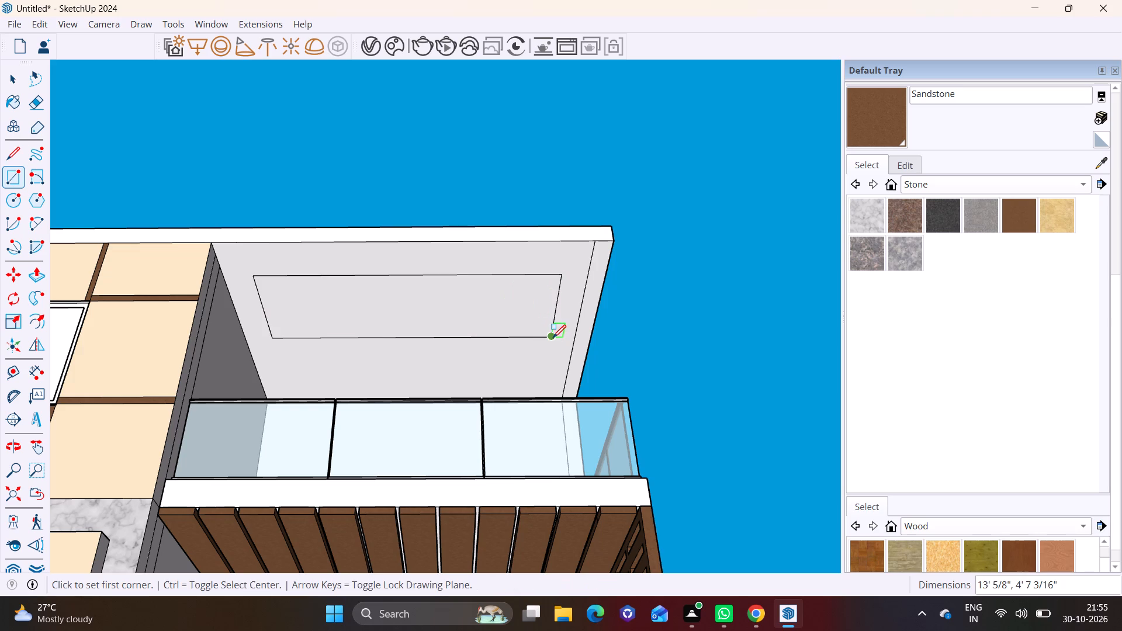
key(space)
Push the rectangle about 9 9/16" up through the roof slab to cut an opening over the balcony.
scroll(498, 268, right, 1)
middle_drag(498, 268, 457, 351)
click(444, 285)
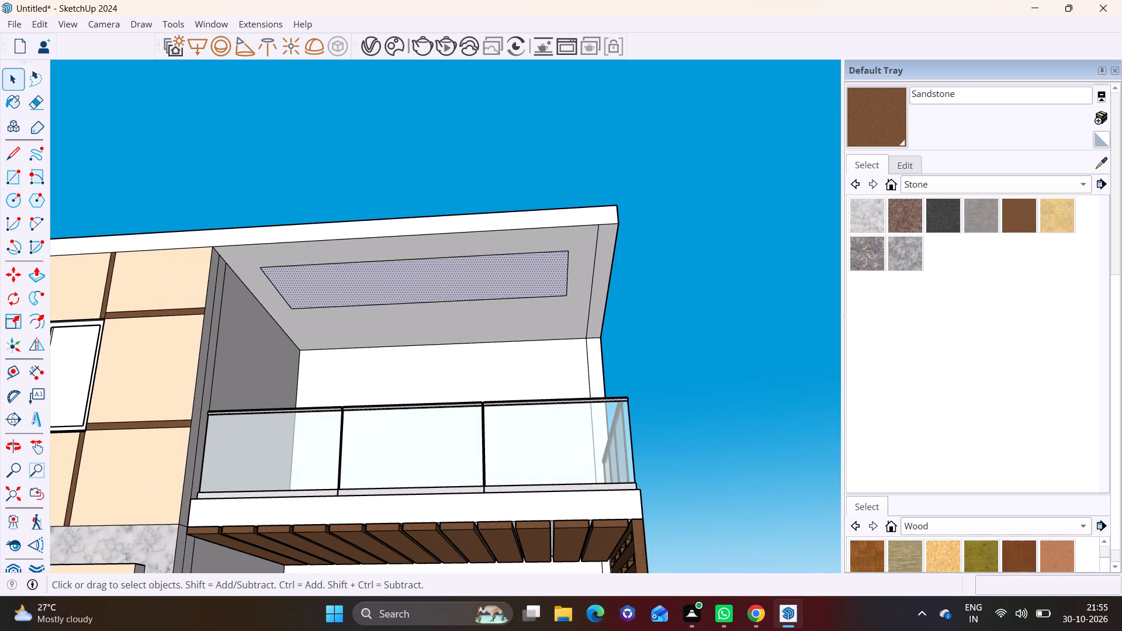
click(39, 276)
click(338, 294)
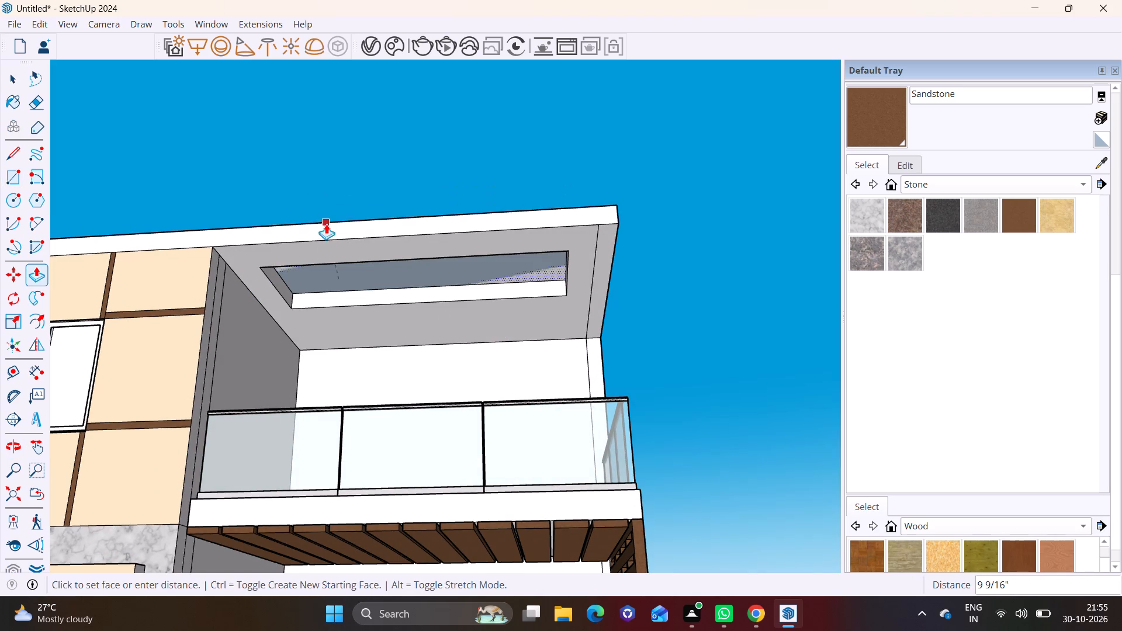
click(325, 221)
Examine the front facade and the new roof opening from the front and from below.
scroll(561, 328, down, 4)
middle_drag(542, 353, 514, 429)
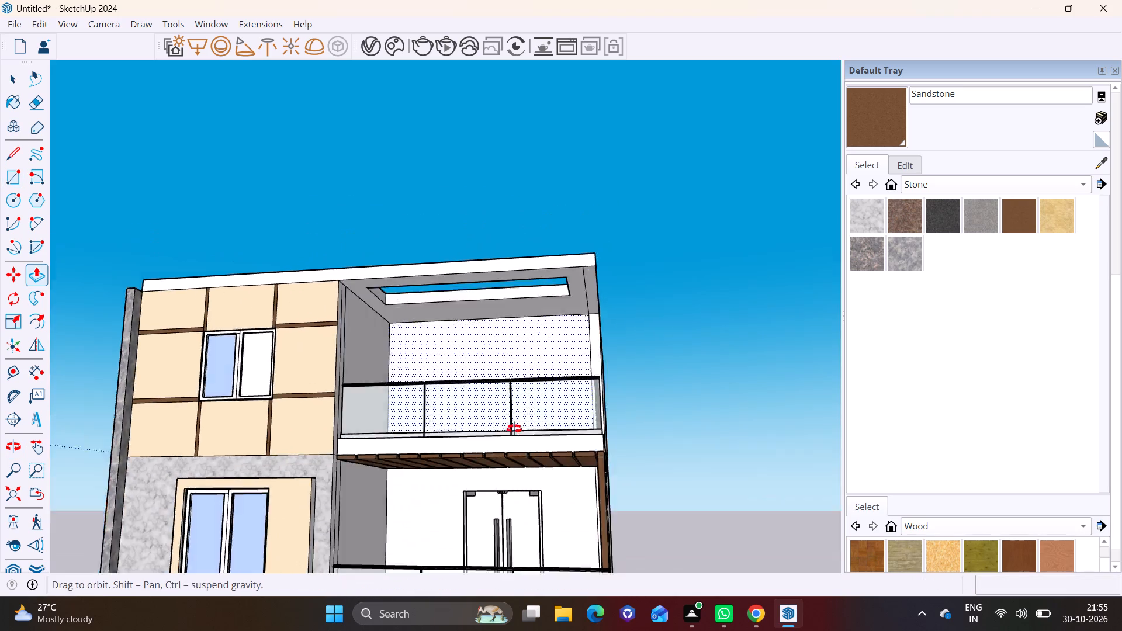
middle_drag(514, 429, 520, 497)
scroll(425, 277, down, 3)
middle_drag(431, 285, 445, 233)
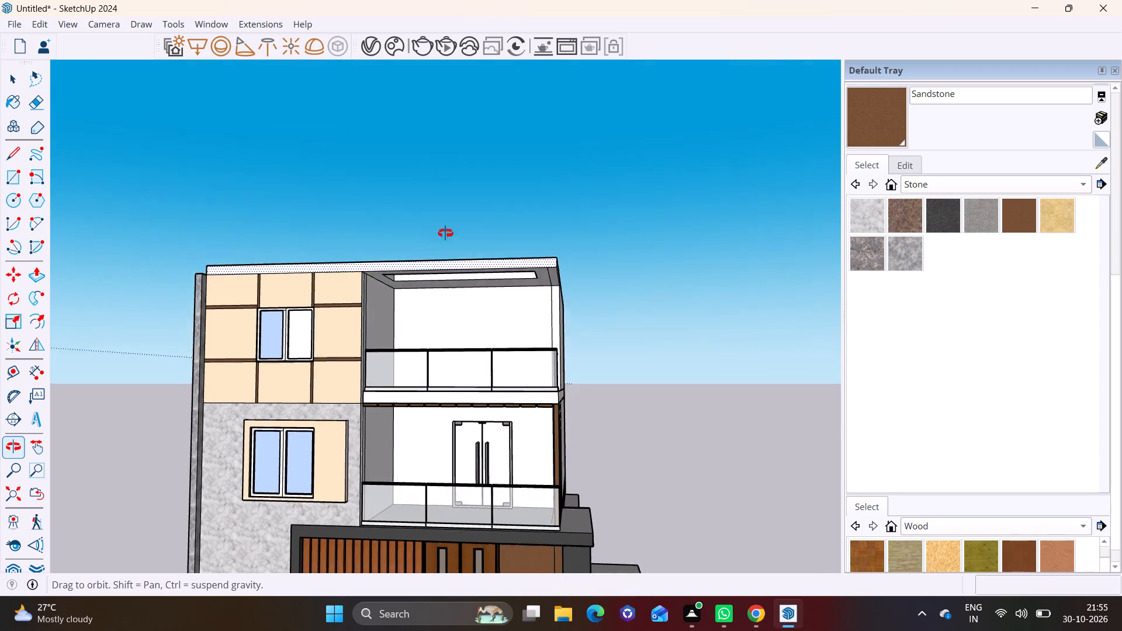
middle_drag(445, 233, 449, 218)
scroll(316, 281, up, 2)
middle_drag(378, 244, 392, 208)
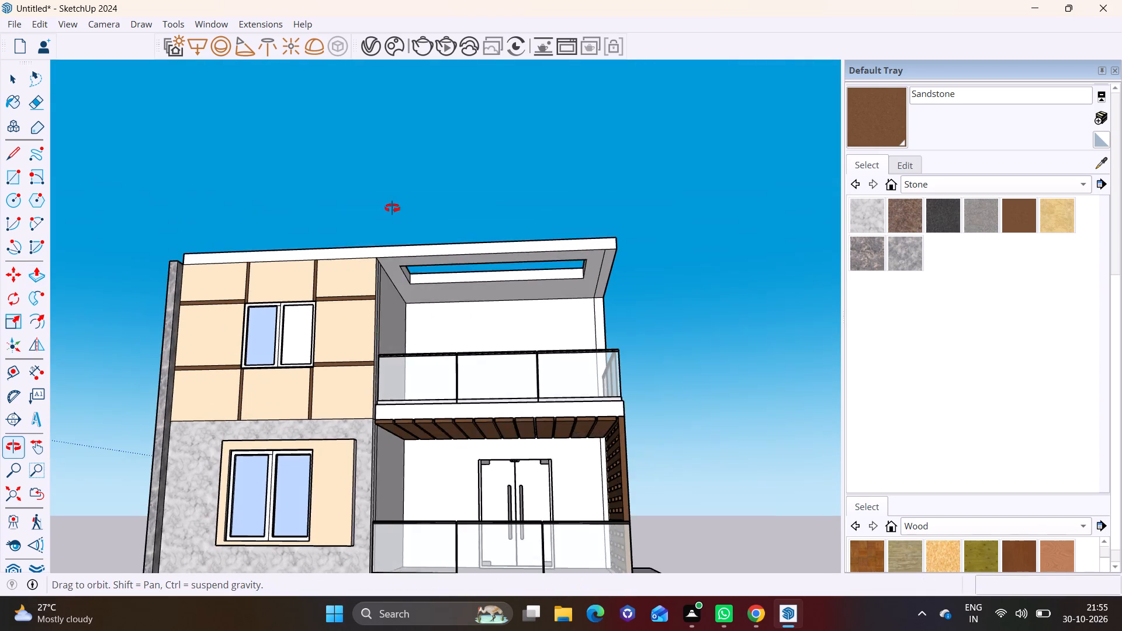
middle_drag(392, 208, 395, 206)
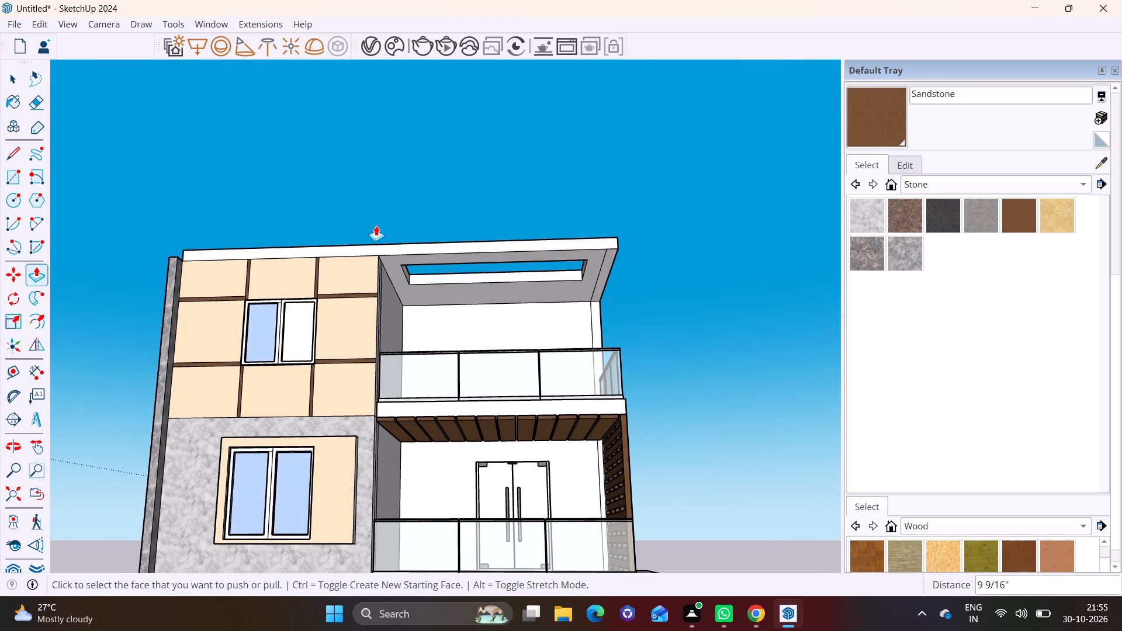
Pull the roof slab's front face forward about 1' 9" to form an overhang beyond the front wall.
middle_drag(365, 261, 206, 383)
click(414, 272)
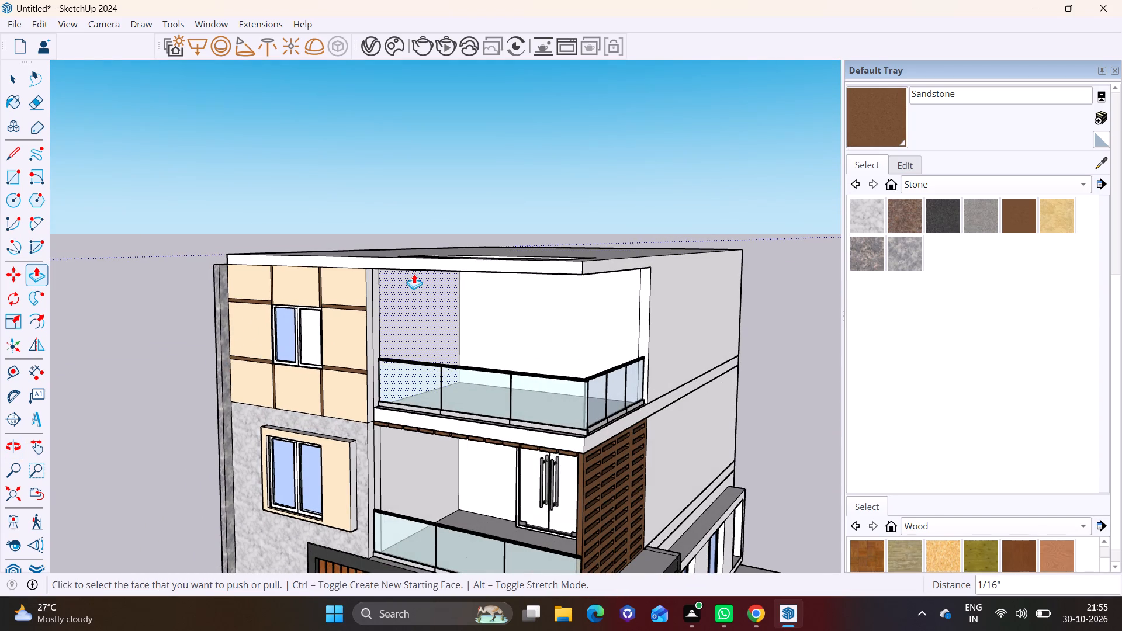
click(382, 261)
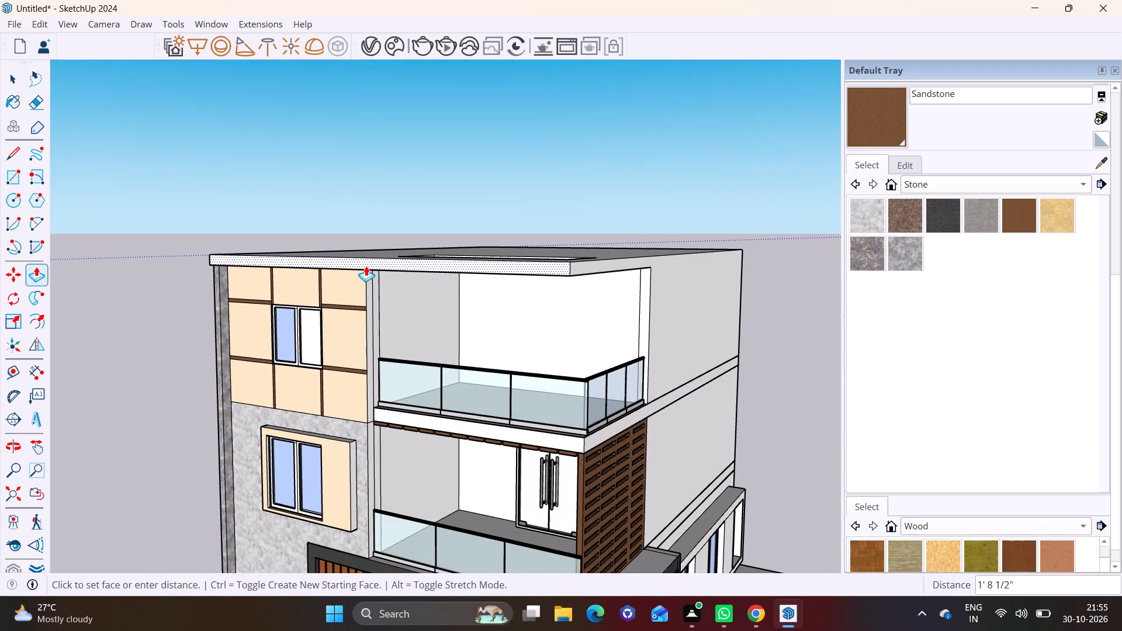
click(366, 266)
Delete the two leftover edges across the roof overhang's underside where the cream-panelled wall meets the balcony.
middle_drag(399, 266, 470, 140)
scroll(411, 231, up, 4)
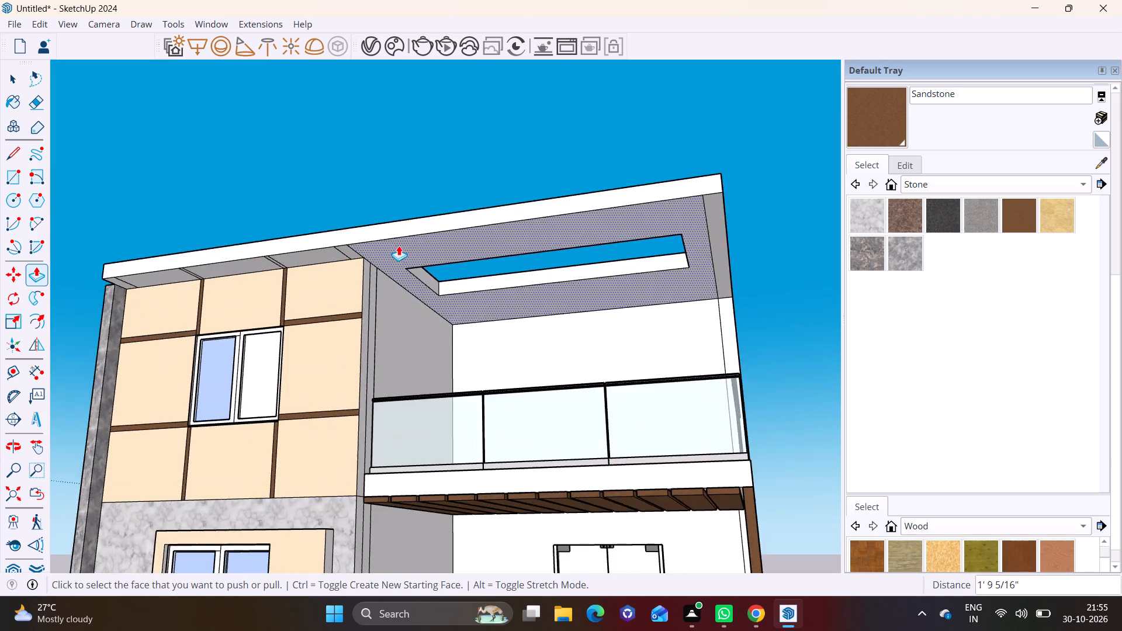
middle_drag(399, 245, 498, 159)
scroll(387, 243, up, 1)
scroll(324, 240, up, 6)
scroll(426, 288, up, 3)
key(space)
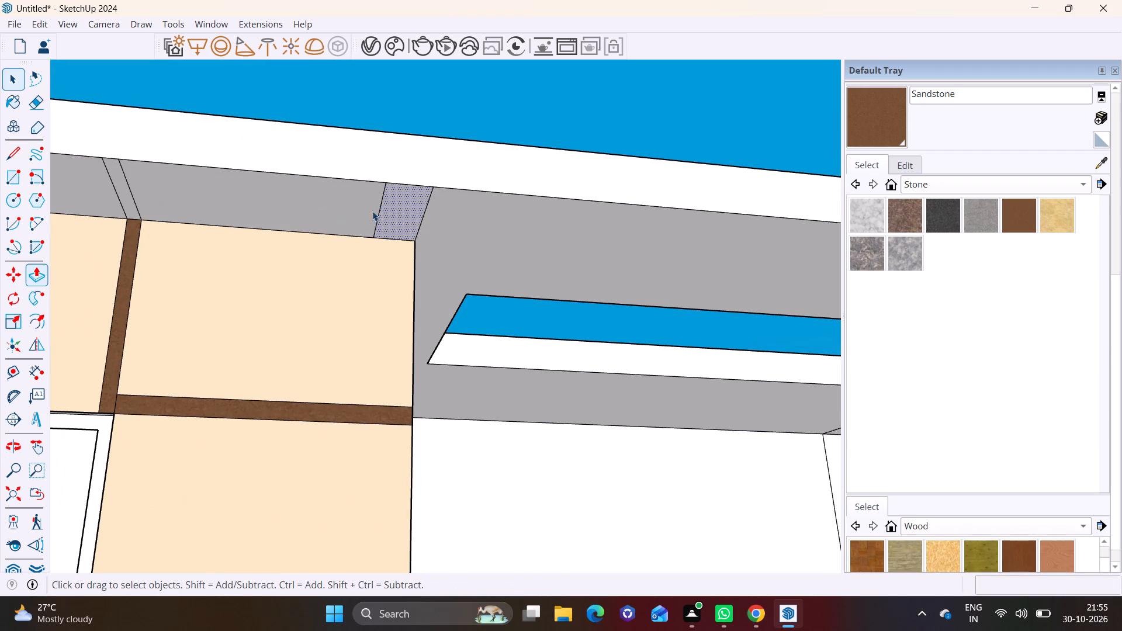
drag(364, 189, 462, 240)
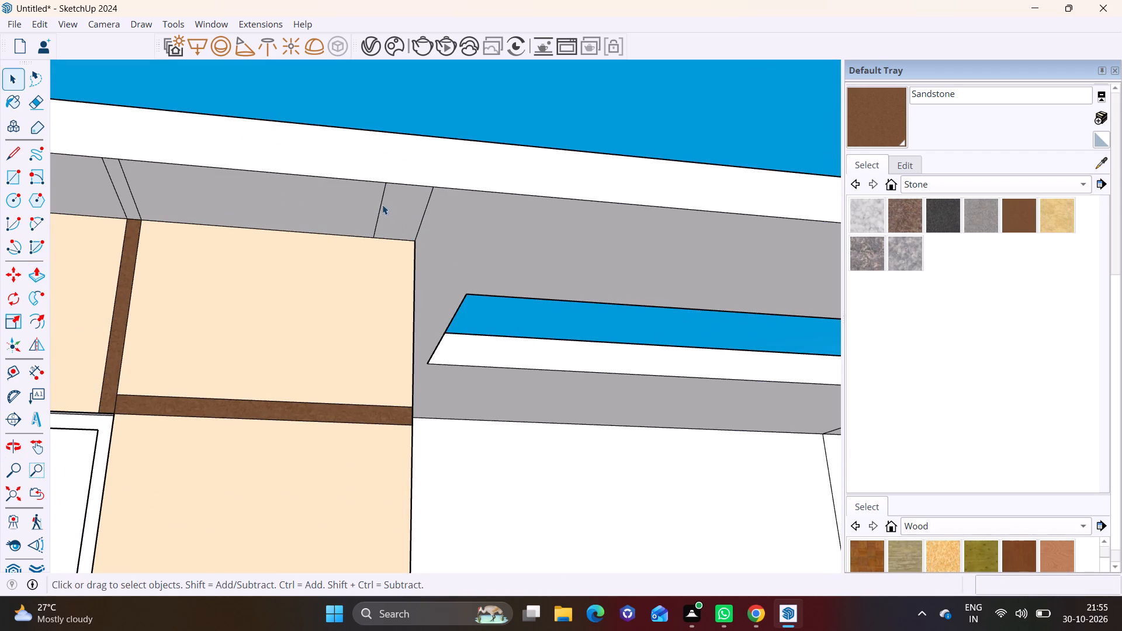
click(382, 204)
key(Delete)
click(427, 212)
key(Delete)
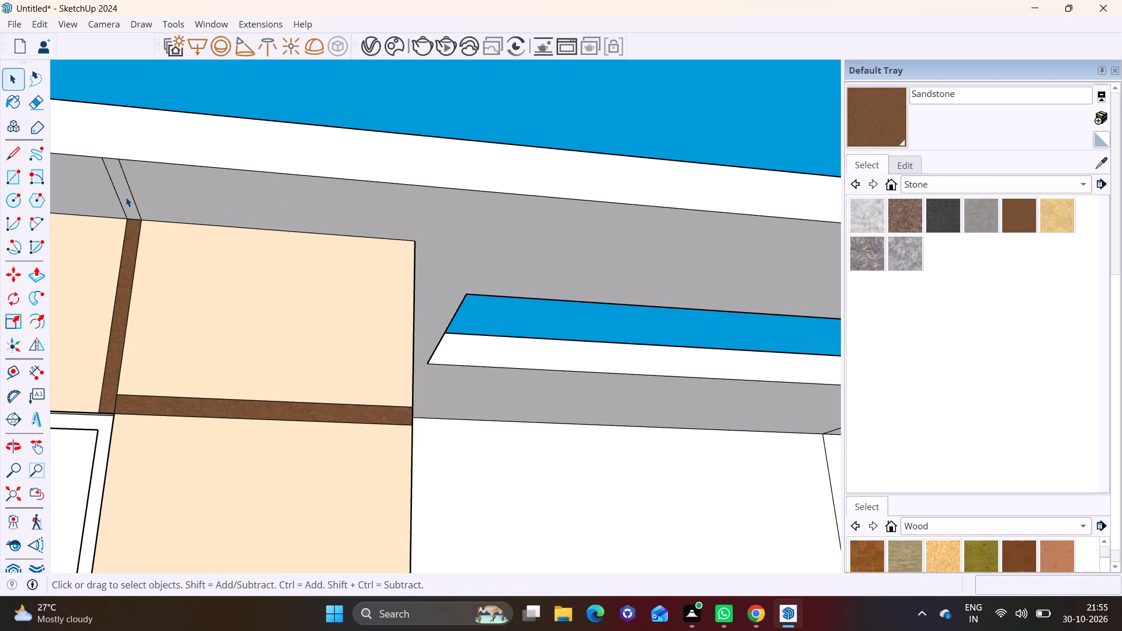
Delete the leftover edge pairs on the overhang's underside above the two vertical brown strips of the cream-panelled wall.
click(133, 197)
key(Delete)
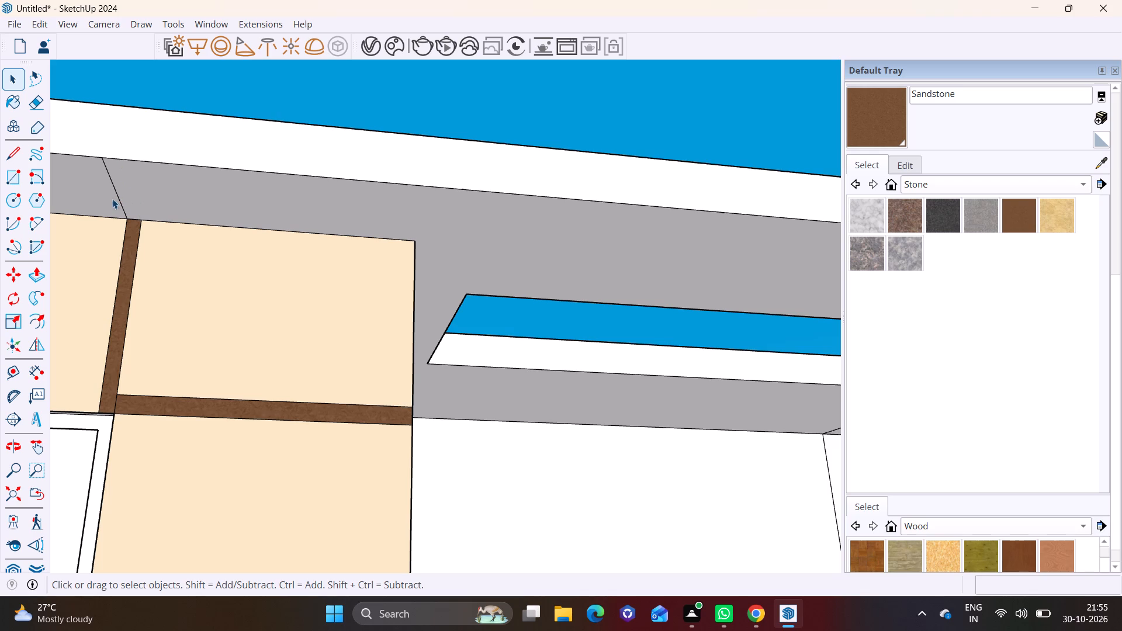
click(116, 196)
key(Delete)
scroll(146, 225, down, 1)
shift+middle_drag(147, 225, 537, 325)
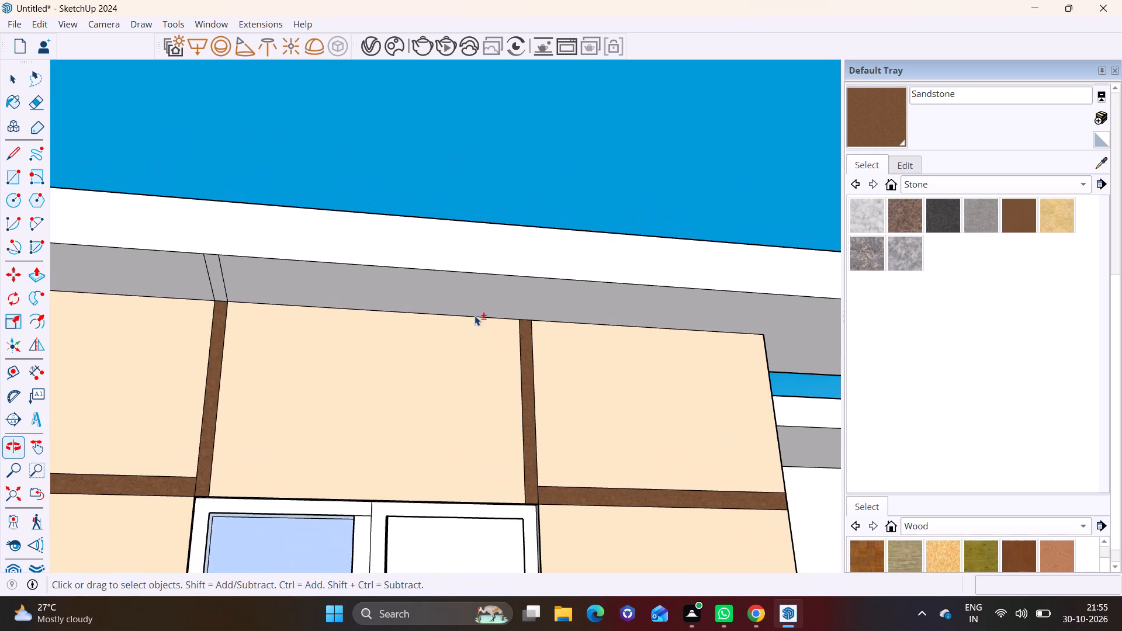
click(209, 272)
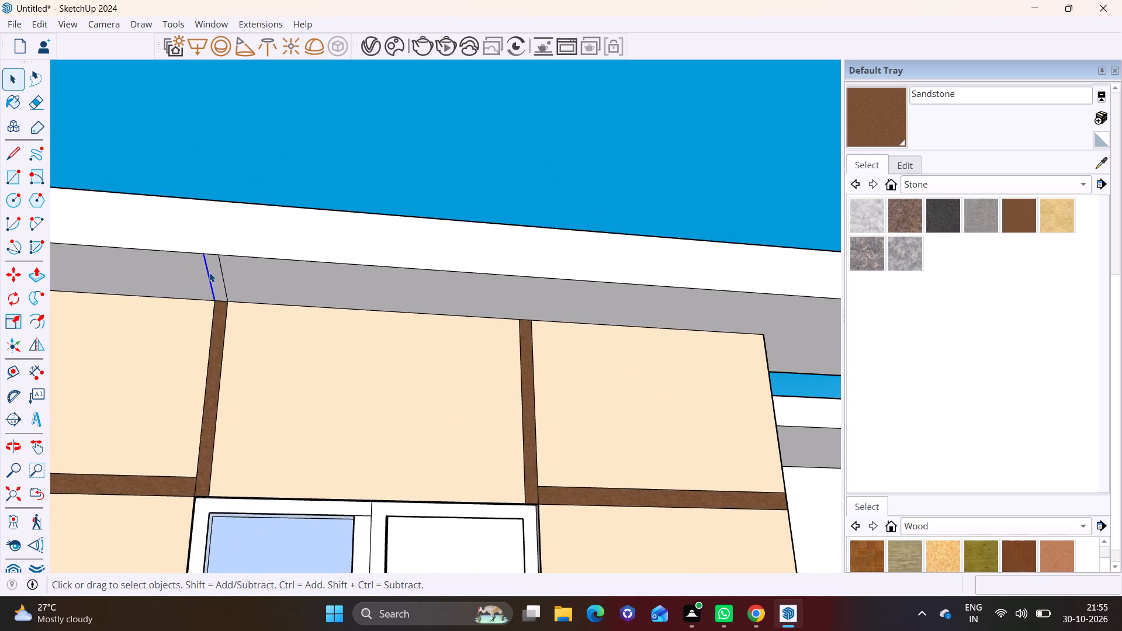
key(Delete)
click(223, 273)
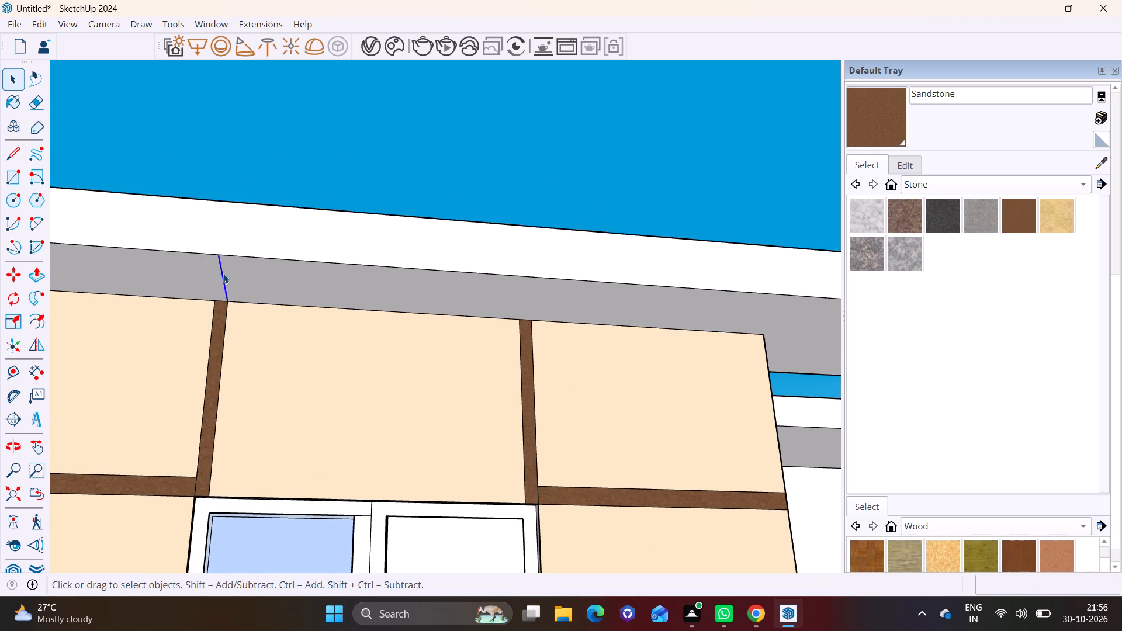
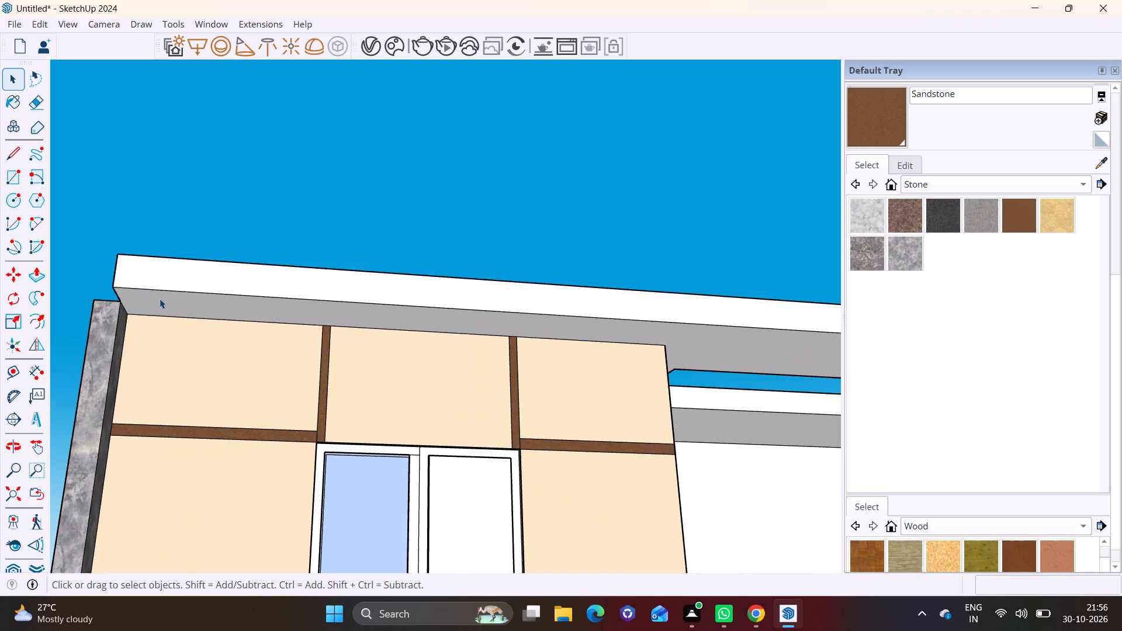
Raise the top face of the grey stone pillar at the house's front corner about 1' 7" with Push/Pull.
scroll(160, 299, down, 2)
middle_drag(158, 287, 77, 496)
middle_drag(43, 283, 326, 449)
middle_drag(148, 275, 435, 414)
scroll(323, 496, up, 1)
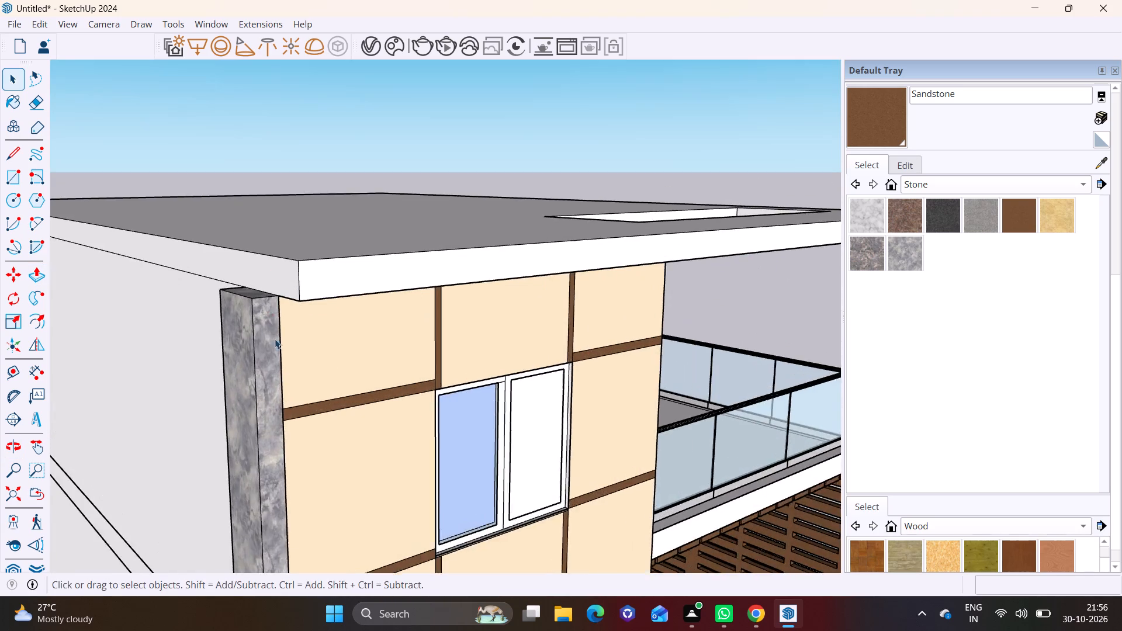
middle_drag(264, 282, 257, 390)
click(219, 384)
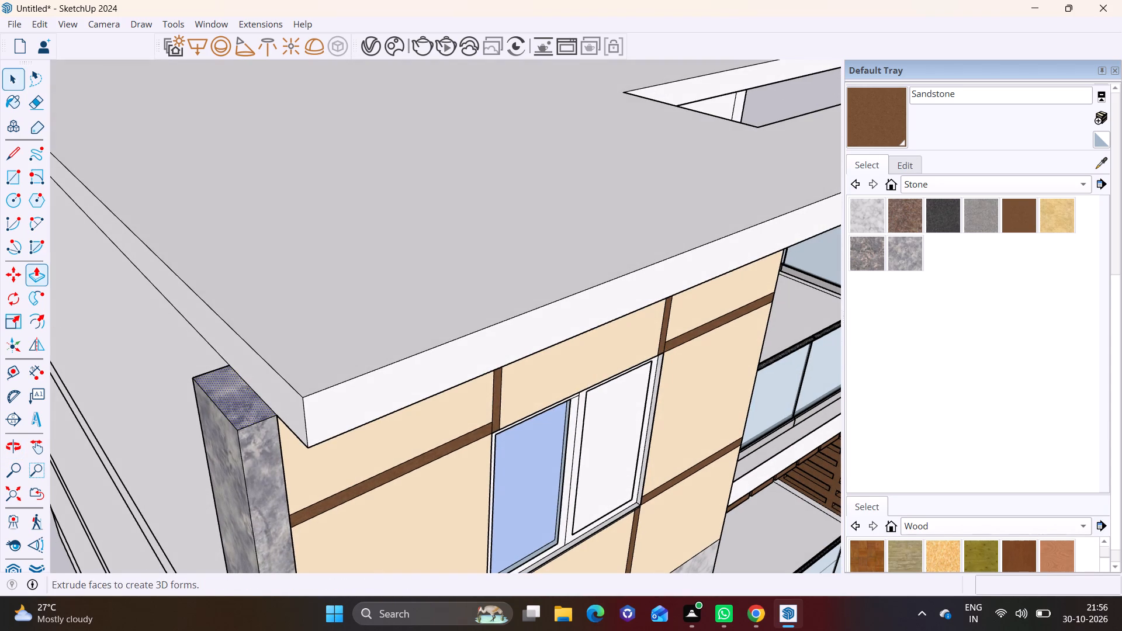
click(40, 274)
click(240, 397)
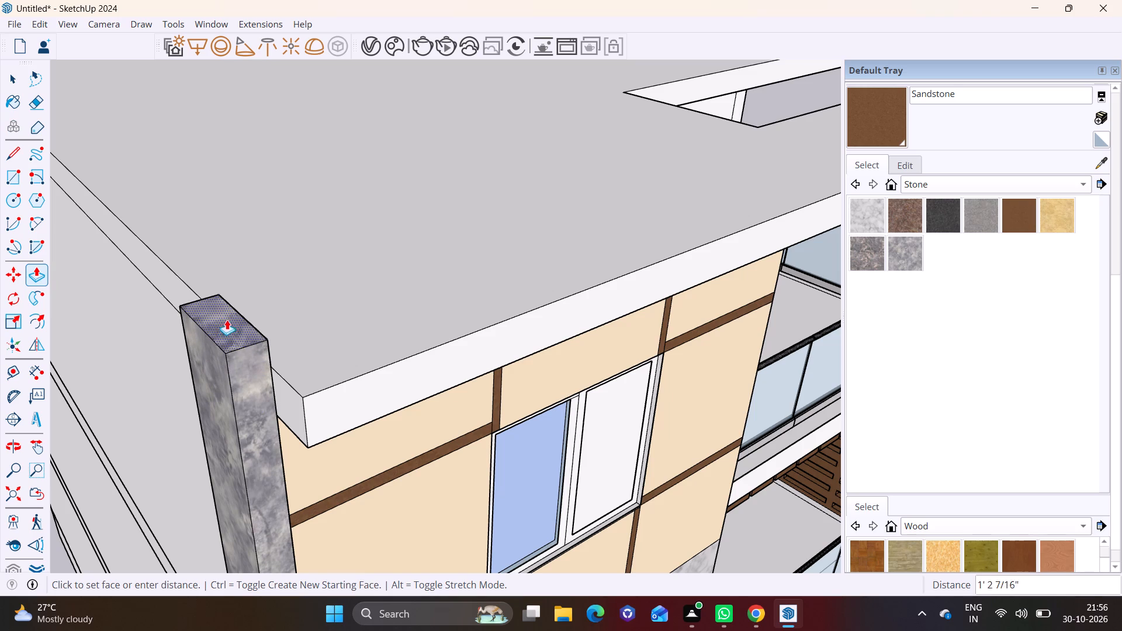
click(220, 299)
Pull the stone pillar's front face forward about 1' 2", past the roof slab's front edge.
middle_drag(305, 421, 0, 387)
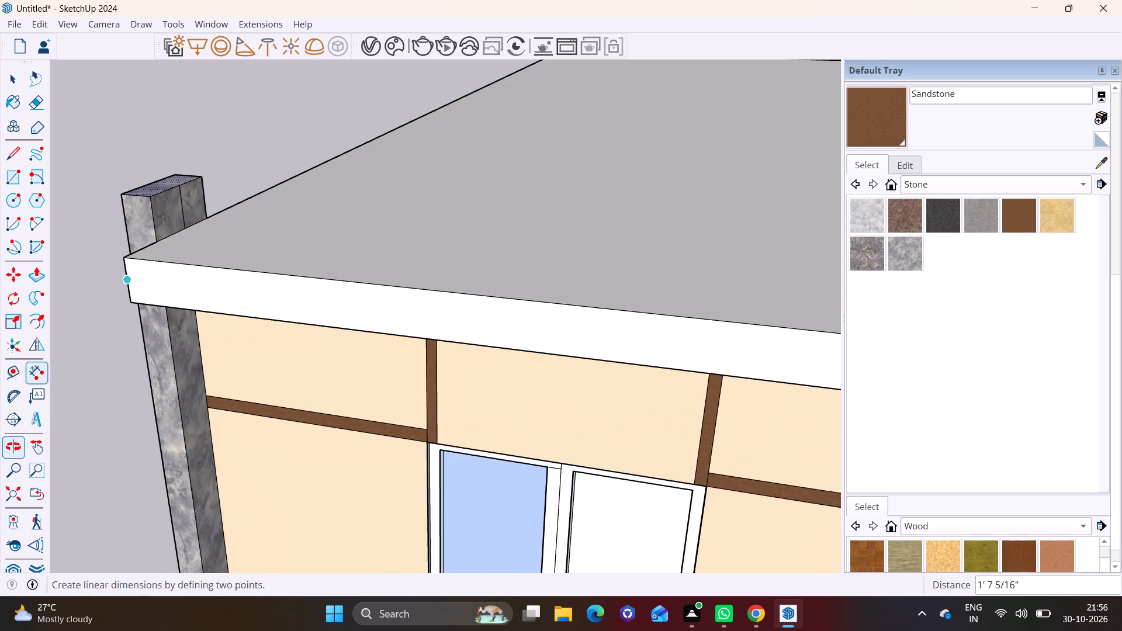
scroll(136, 328, down, 6)
middle_drag(148, 326, 226, 272)
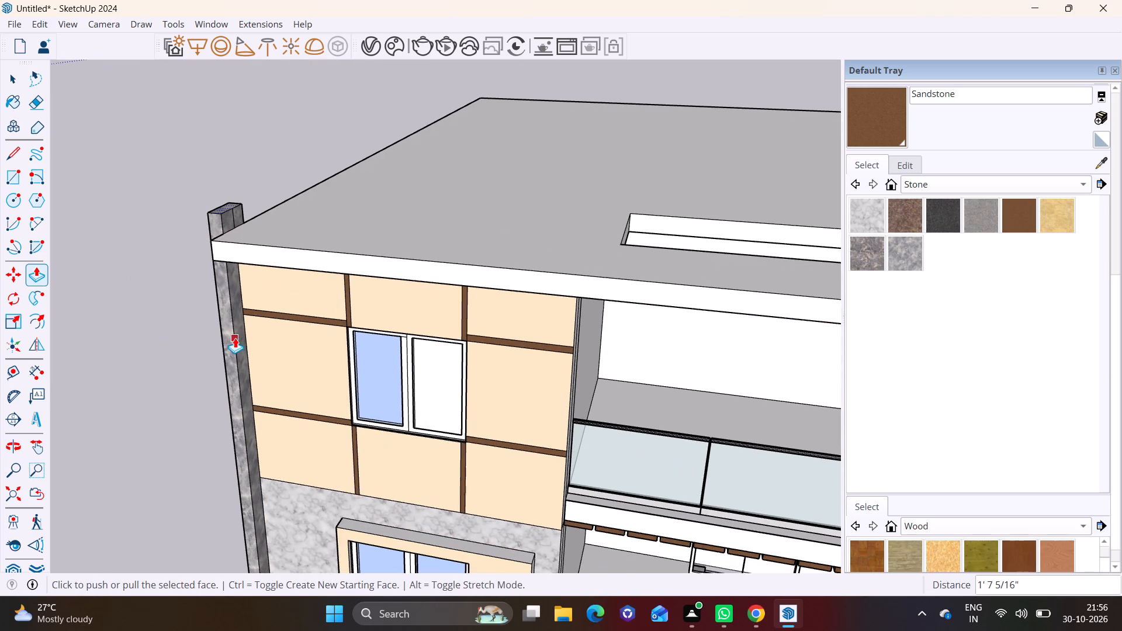
key(space)
click(230, 332)
click(34, 270)
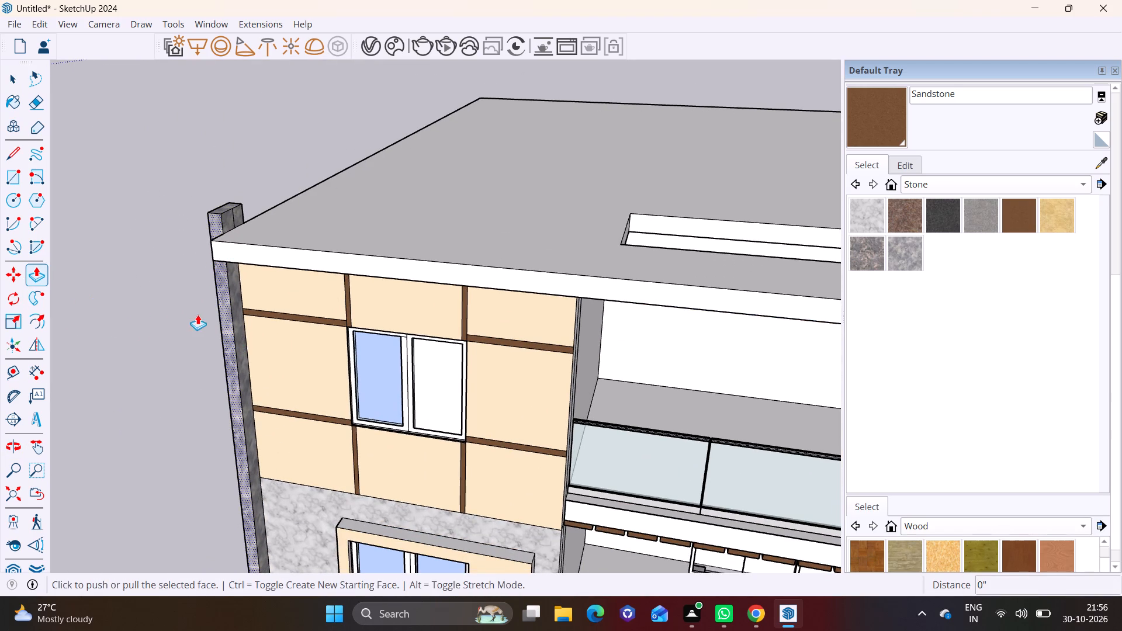
click(223, 313)
click(204, 324)
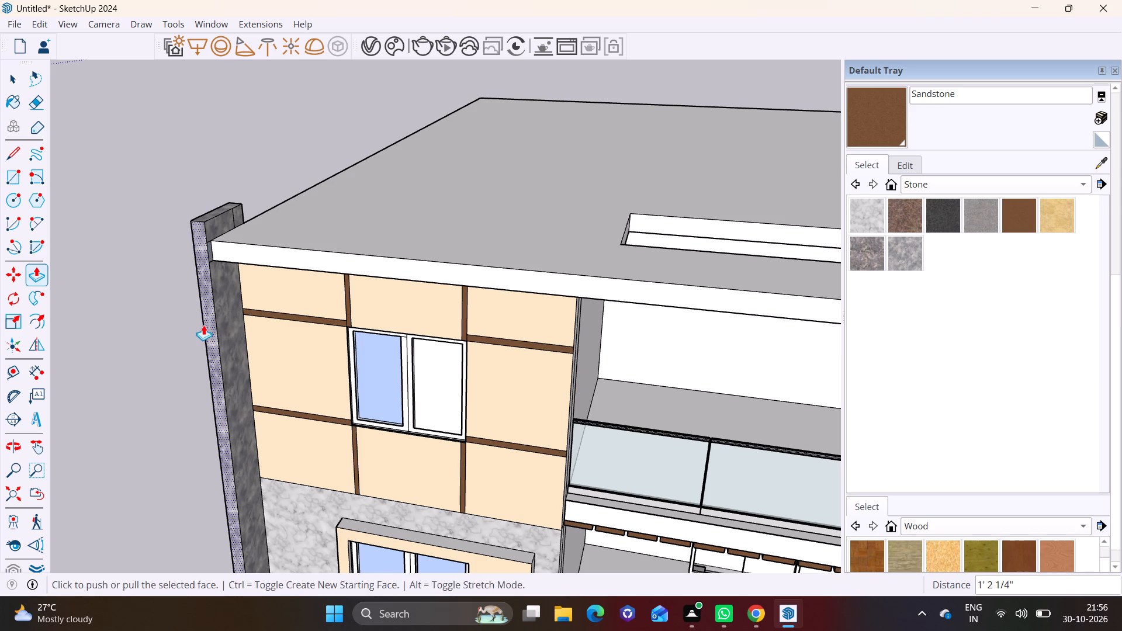
key(space)
click(140, 323)
Examine the whole house and the roof opening over the top balcony from above and from below.
scroll(140, 323, down, 13)
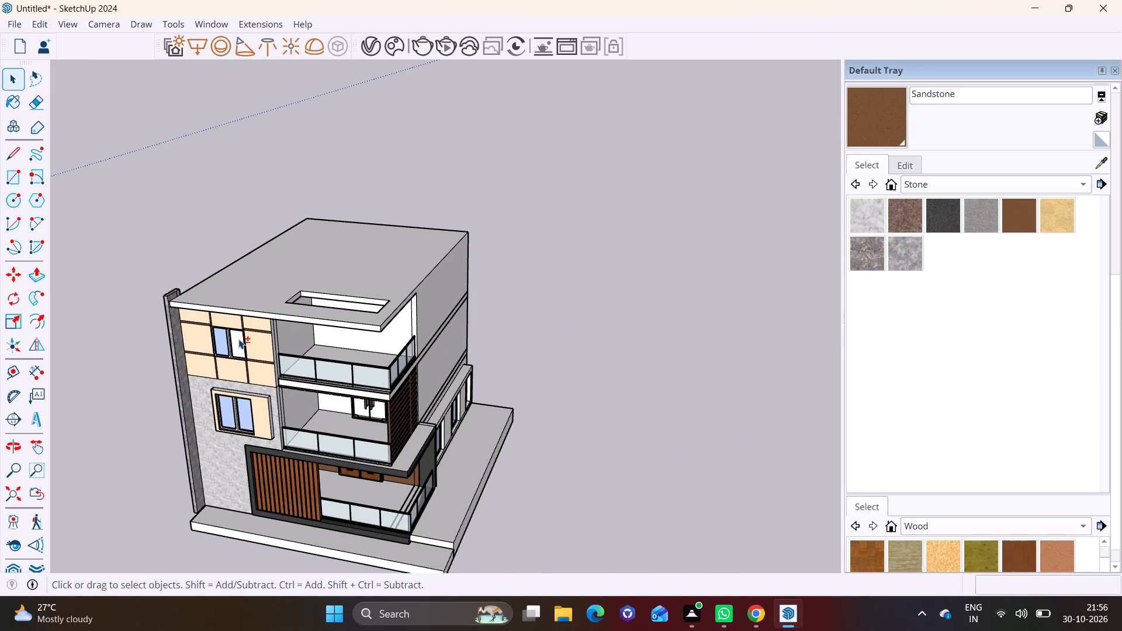
shift+middle_drag(250, 336, 153, 439)
scroll(213, 399, up, 3)
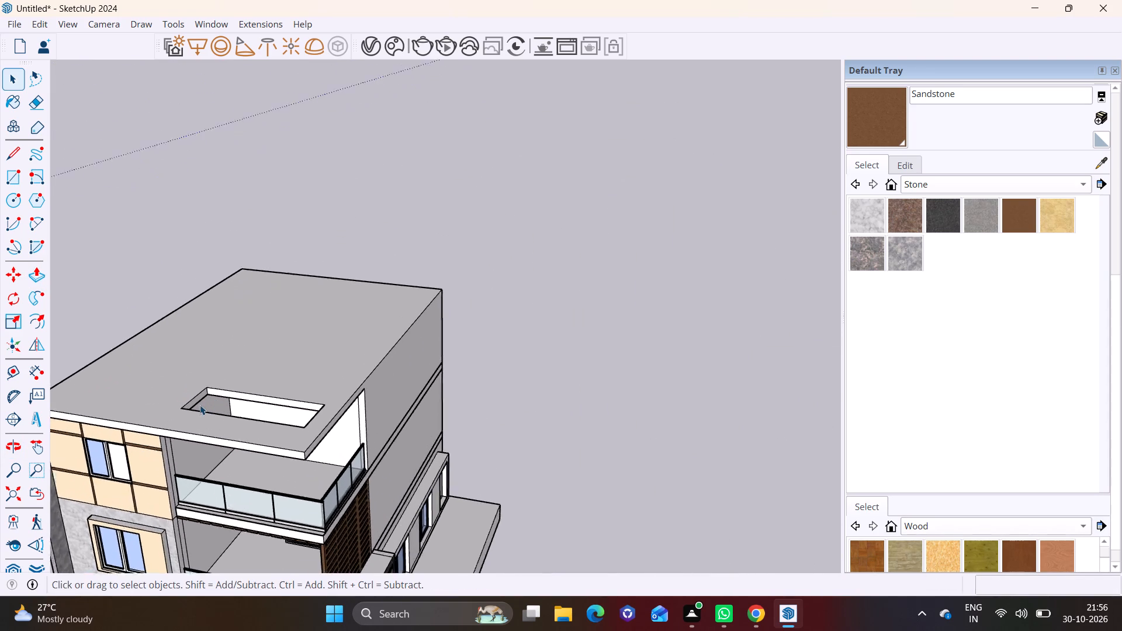
scroll(200, 405, up, 1)
scroll(153, 394, up, 1)
middle_drag(153, 394, 215, 186)
shift+middle_drag(214, 289, 268, 418)
middle_drag(240, 411, 317, 266)
scroll(265, 336, up, 3)
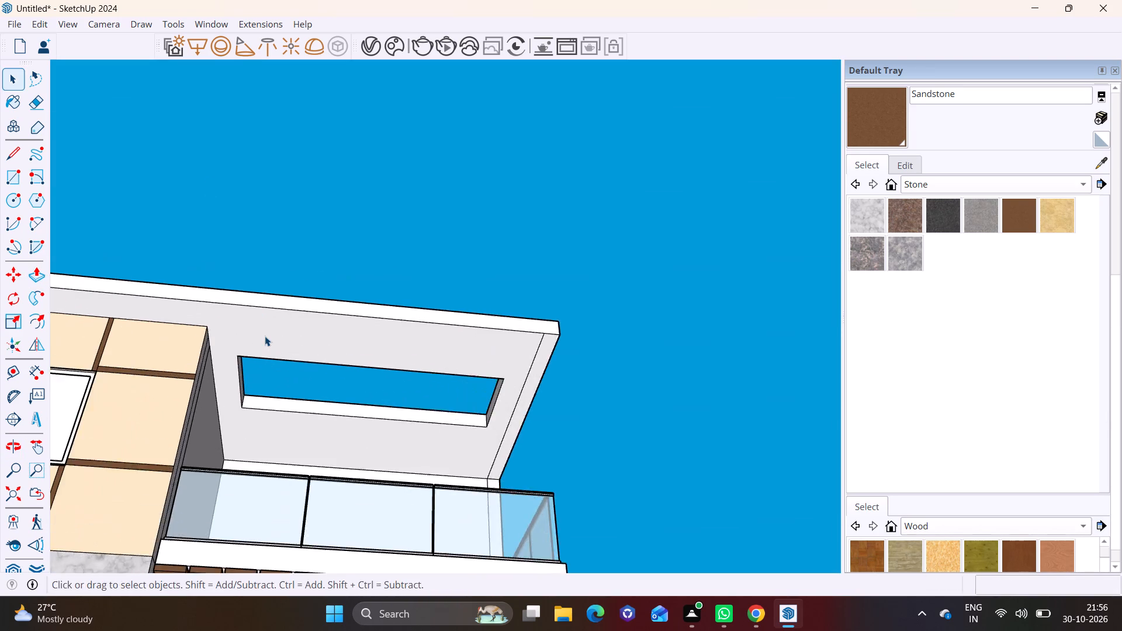
Draw a small rectangle about 6" by 11" on the roof overhang's underside, near the stone pillar.
shift+middle_drag(265, 337, 504, 363)
scroll(245, 325, down, 2)
middle_drag(238, 323, 228, 279)
scroll(235, 321, up, 8)
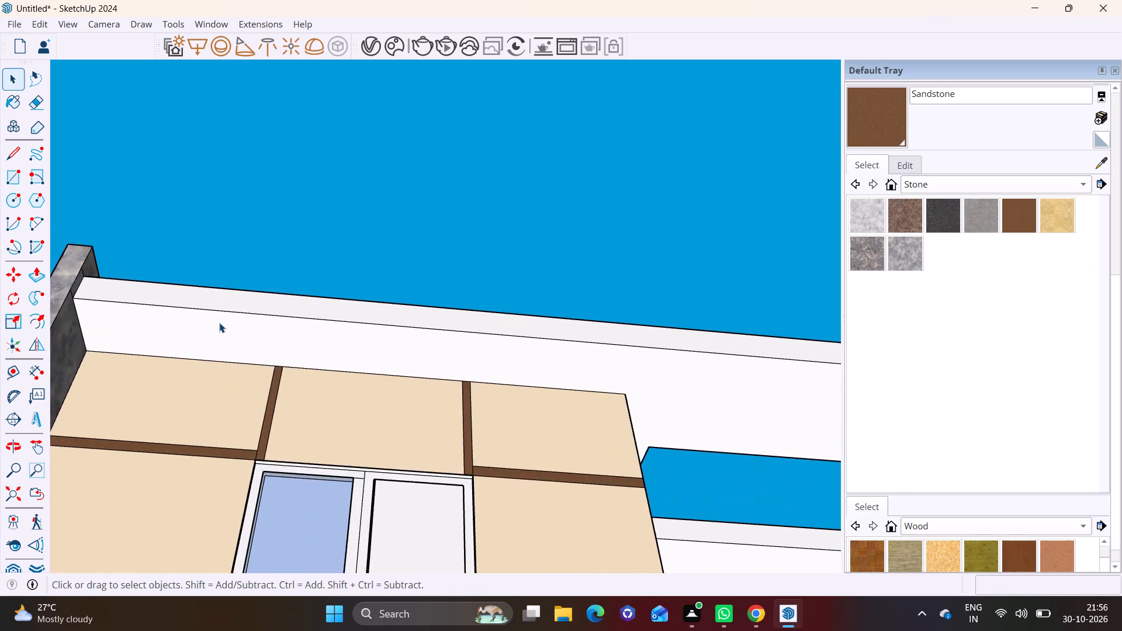
scroll(219, 323, up, 2)
scroll(127, 304, down, 2)
click(15, 169)
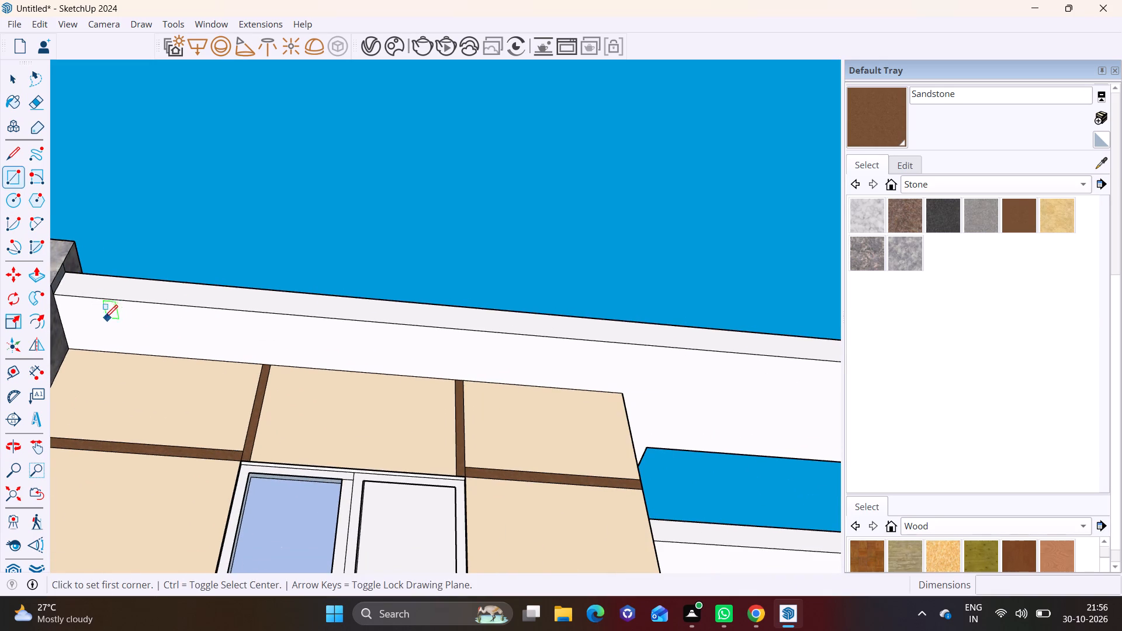
click(86, 313)
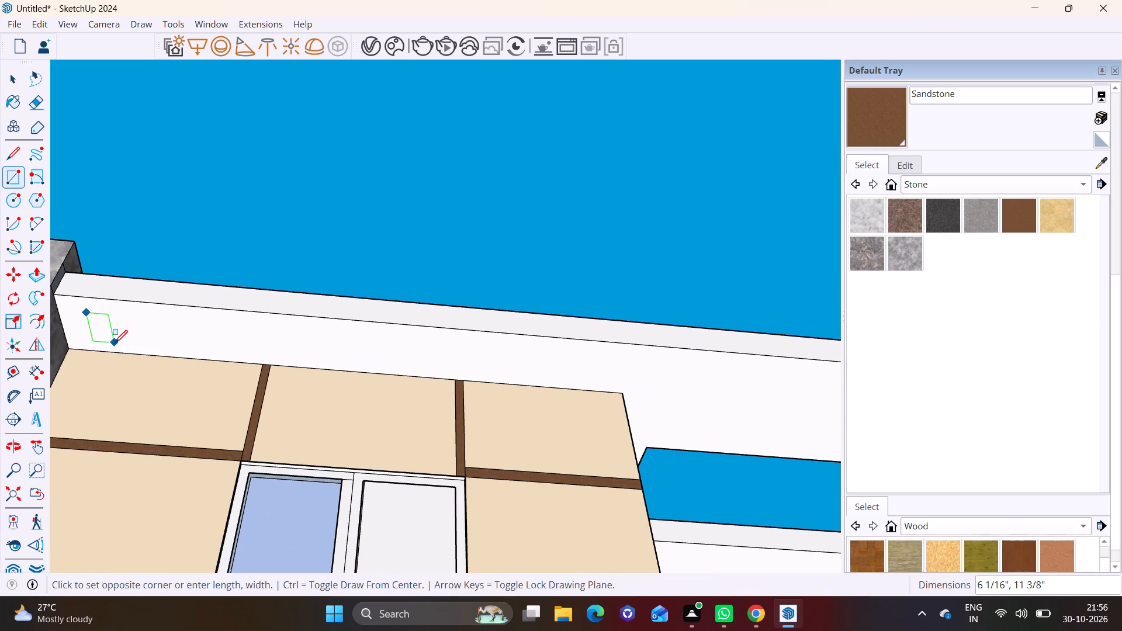
click(115, 343)
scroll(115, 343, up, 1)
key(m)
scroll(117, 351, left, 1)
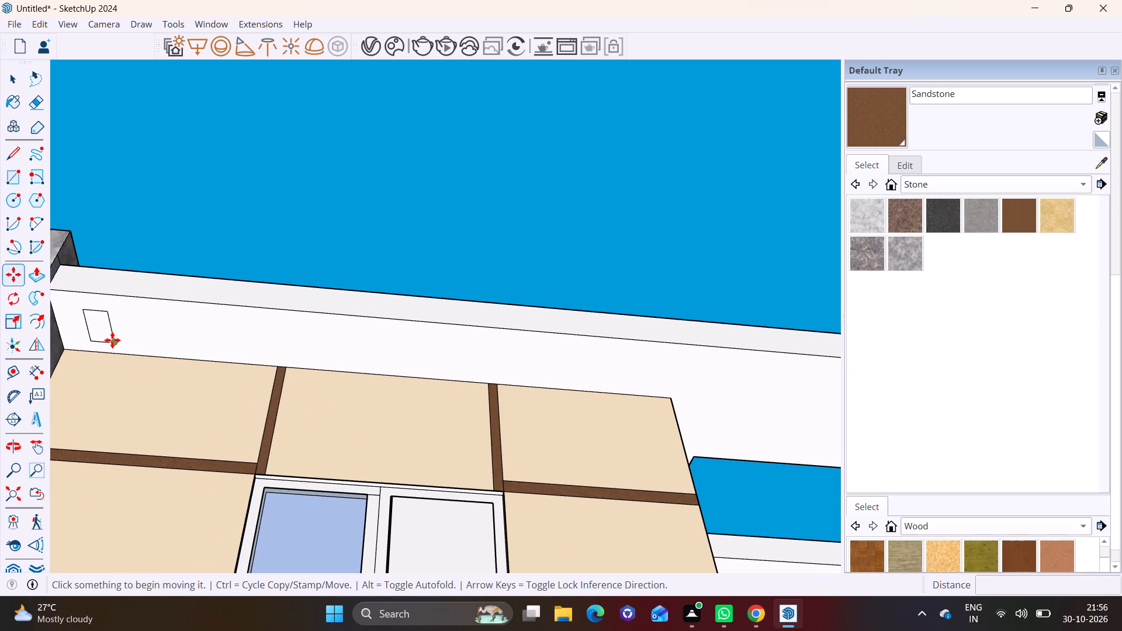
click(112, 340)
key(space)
Copy the small rectangle 1' along the overhang's underside and repeat the copy 50 times at that spacing.
drag(66, 297, 117, 346)
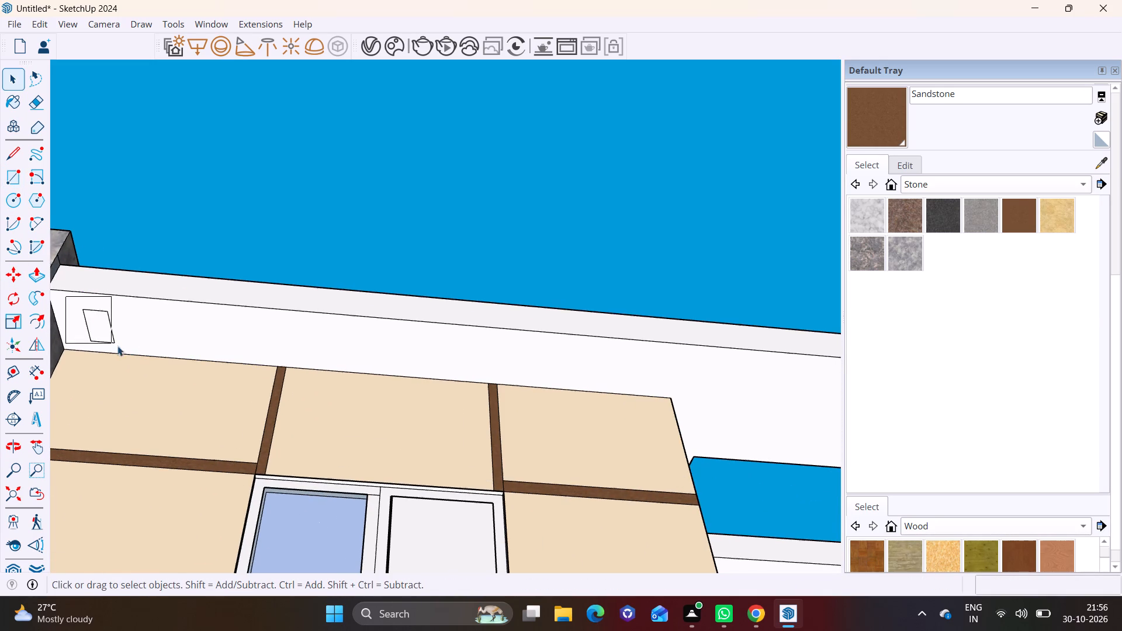
drag(117, 346, 143, 354)
key(m)
scroll(108, 344, left, 4)
click(116, 344)
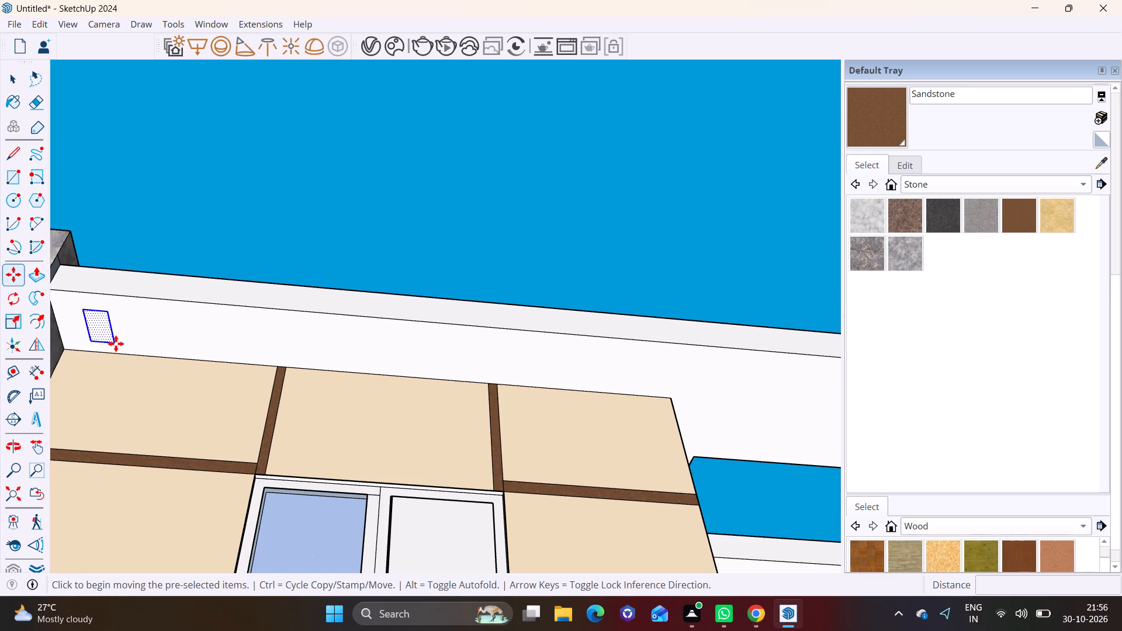
click(154, 344)
text(*50)
key(Return)
Delete the surplus rectangle copies that run past the balcony end of the roof slab.
scroll(169, 344, down, 12)
shift+middle_drag(538, 410, 274, 397)
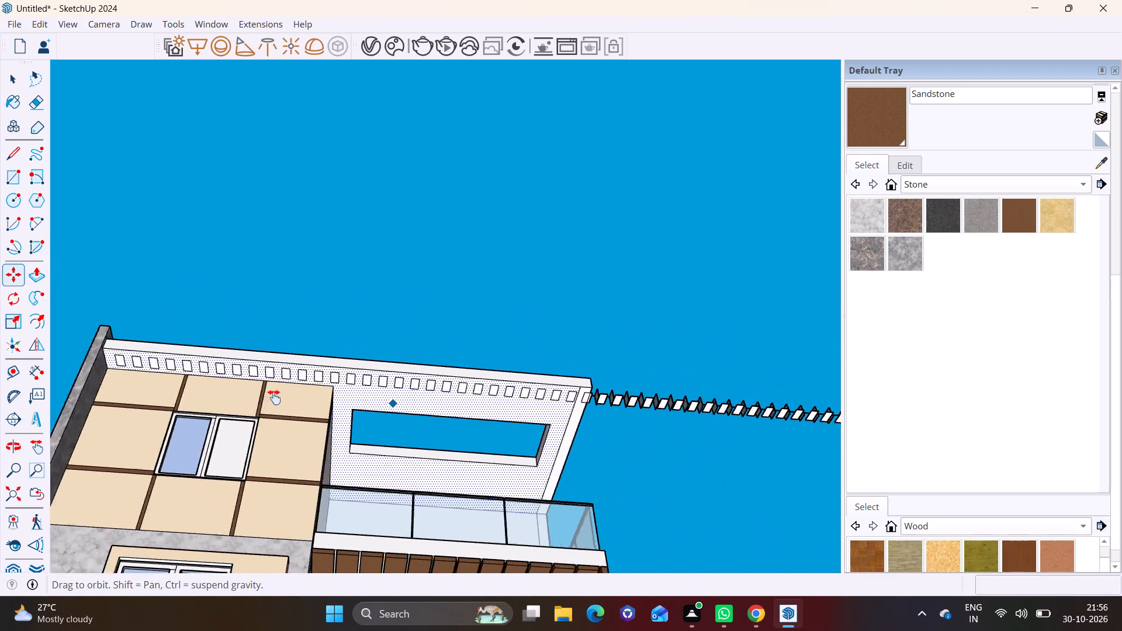
shift+middle_drag(274, 397, 103, 394)
key(space)
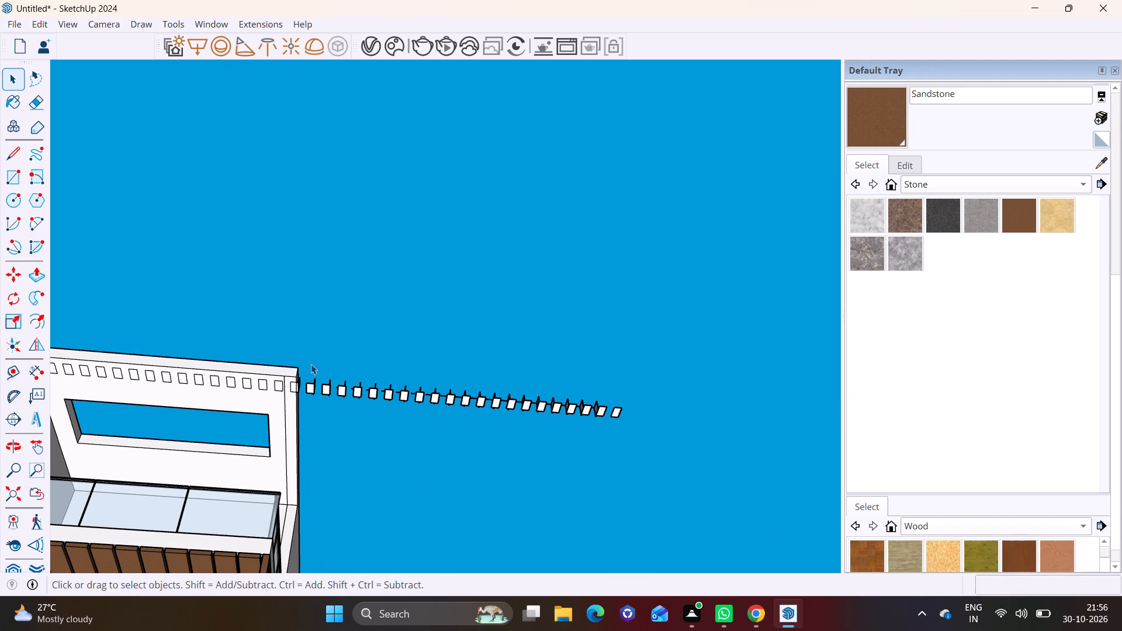
drag(309, 362, 653, 449)
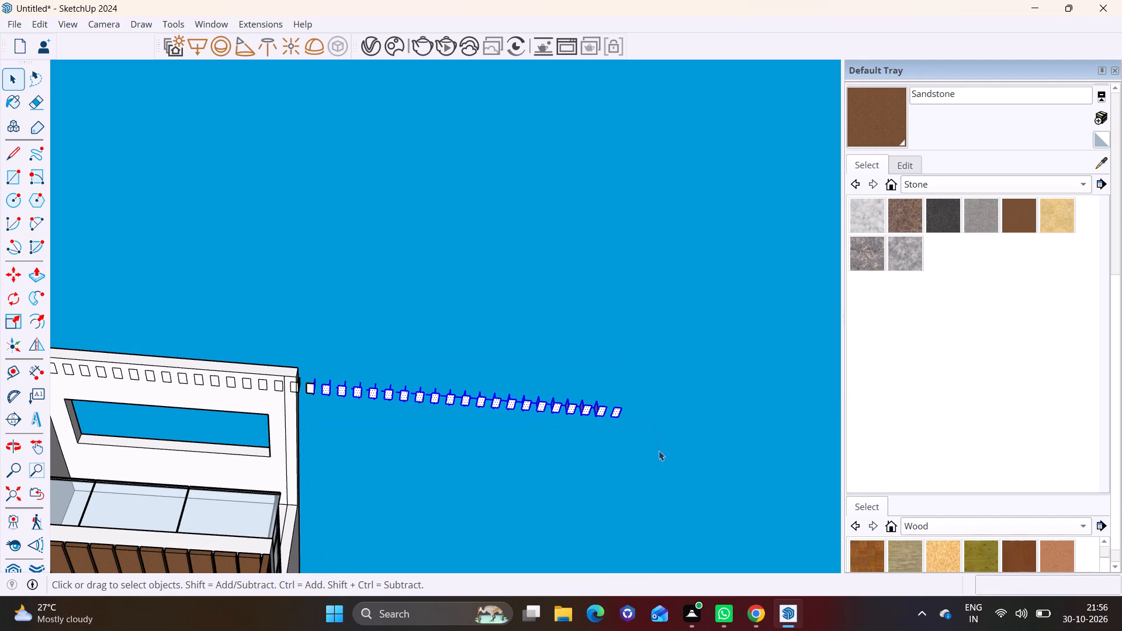
key(Delete)
scroll(297, 371, up, 8)
drag(309, 379, 372, 442)
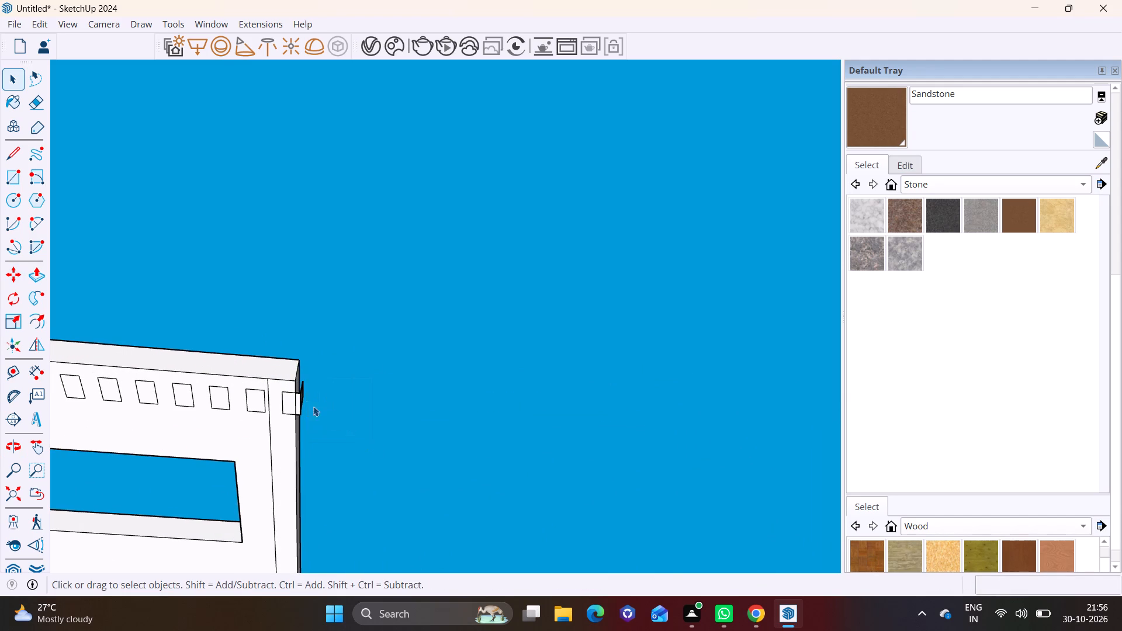
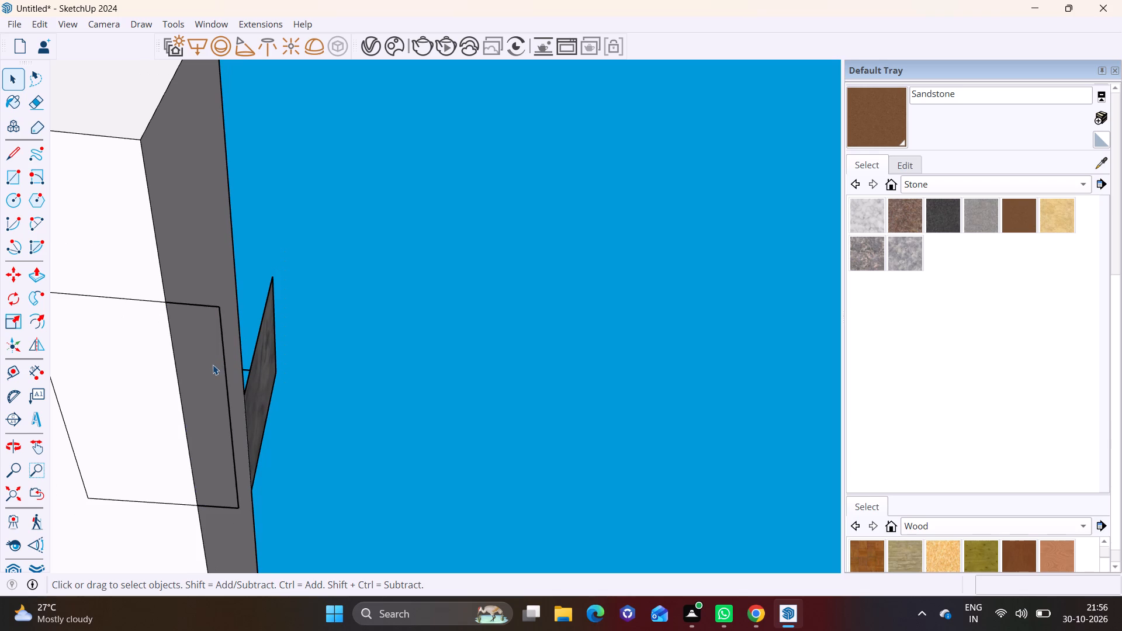
Delete the remaining edges of the surplus rectangle that crosses the roof slab's balcony-end corner.
click(205, 307)
key(Delete)
click(151, 304)
key(Delete)
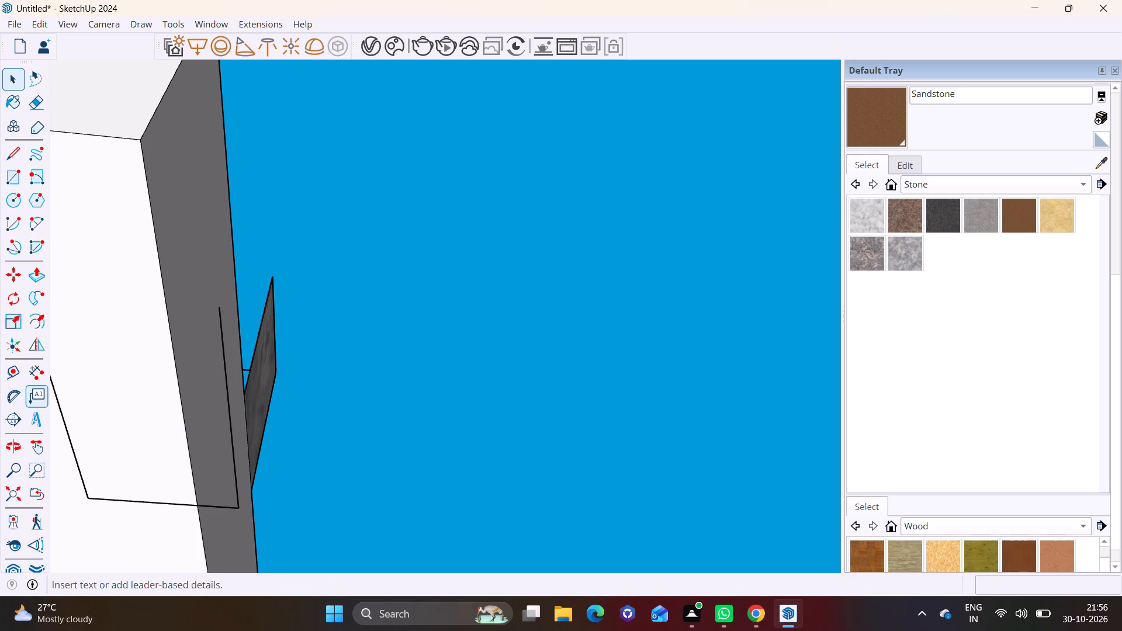
click(58, 403)
key(Delete)
click(122, 502)
key(Delete)
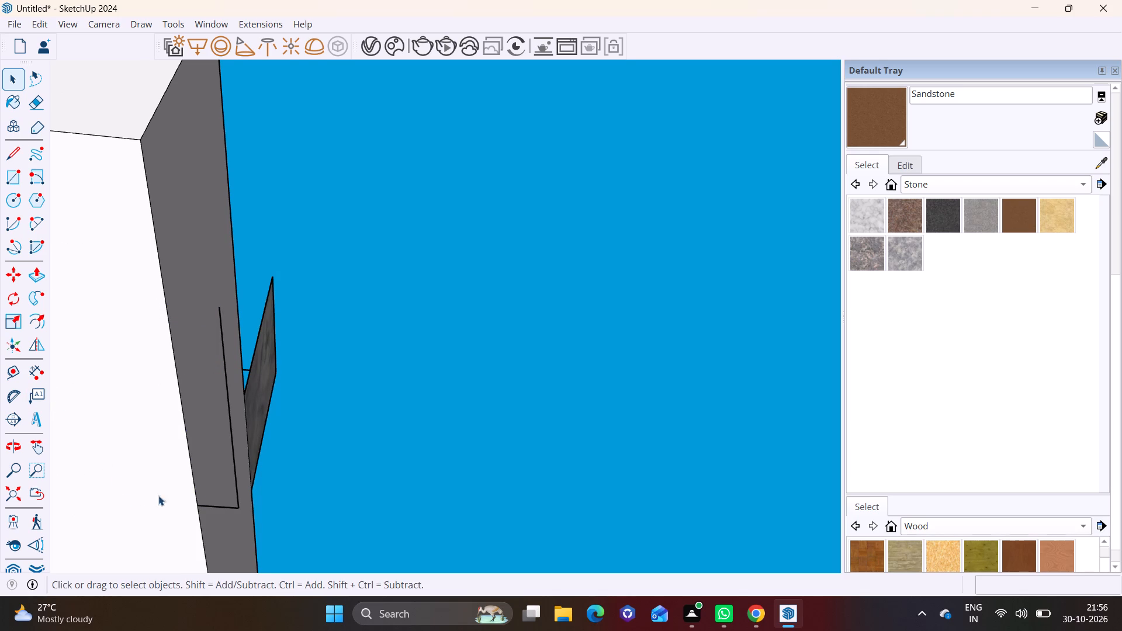
click(238, 458)
click(234, 464)
key(Delete)
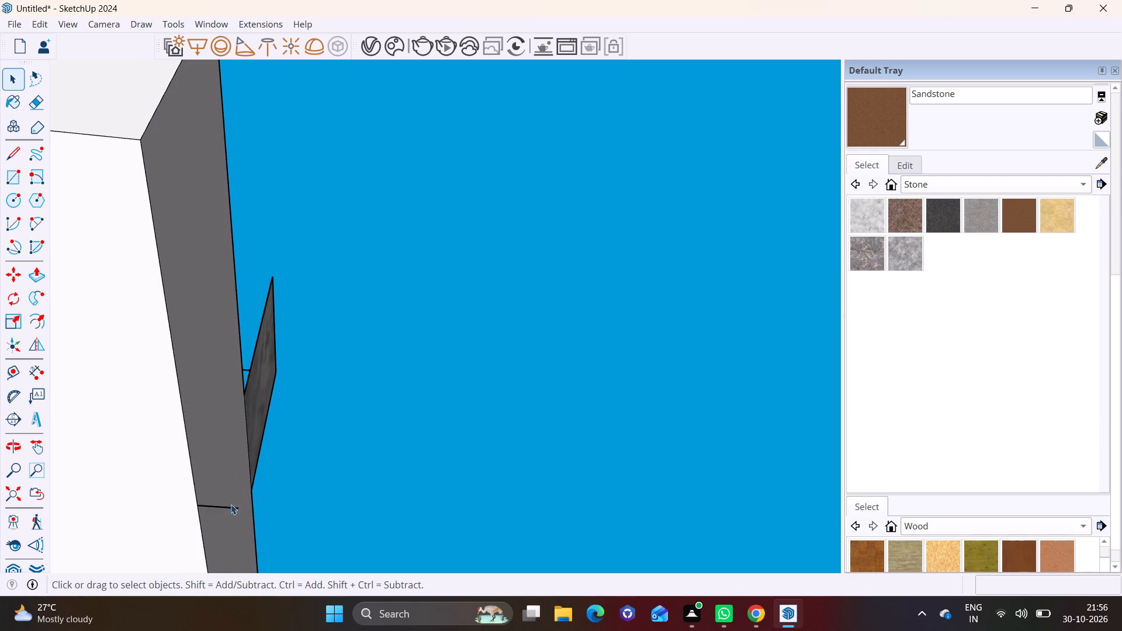
click(230, 506)
key(Delete)
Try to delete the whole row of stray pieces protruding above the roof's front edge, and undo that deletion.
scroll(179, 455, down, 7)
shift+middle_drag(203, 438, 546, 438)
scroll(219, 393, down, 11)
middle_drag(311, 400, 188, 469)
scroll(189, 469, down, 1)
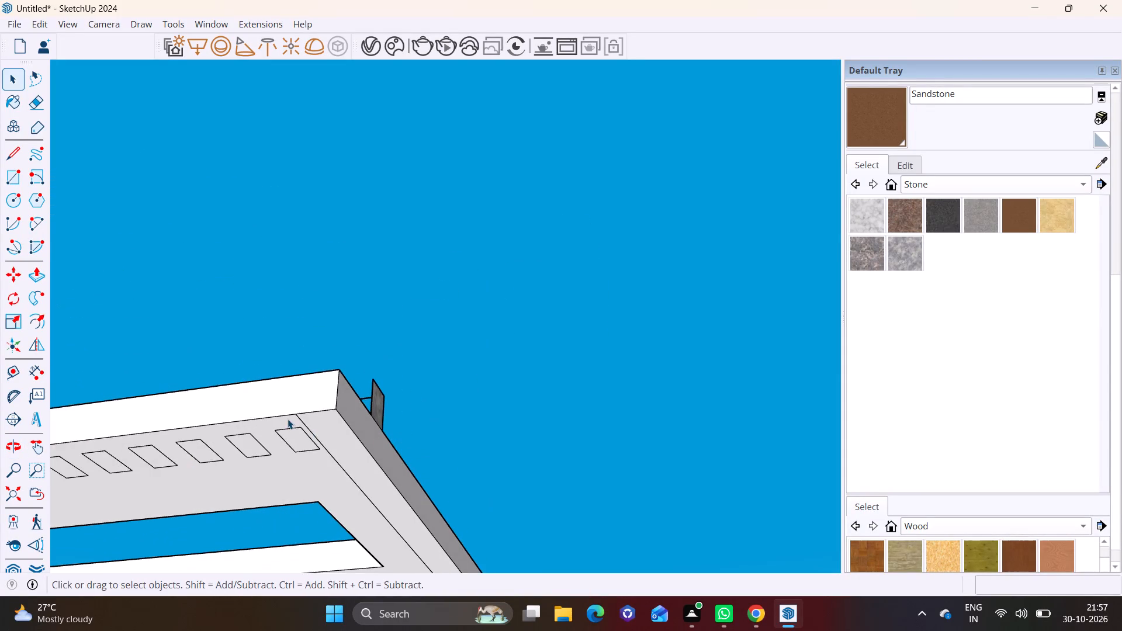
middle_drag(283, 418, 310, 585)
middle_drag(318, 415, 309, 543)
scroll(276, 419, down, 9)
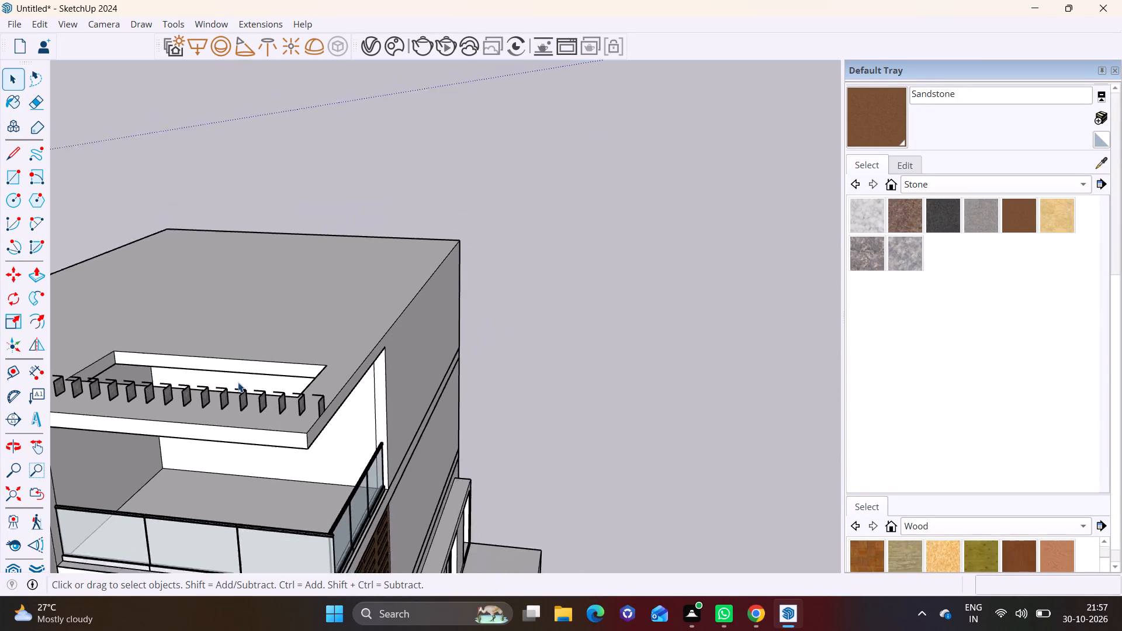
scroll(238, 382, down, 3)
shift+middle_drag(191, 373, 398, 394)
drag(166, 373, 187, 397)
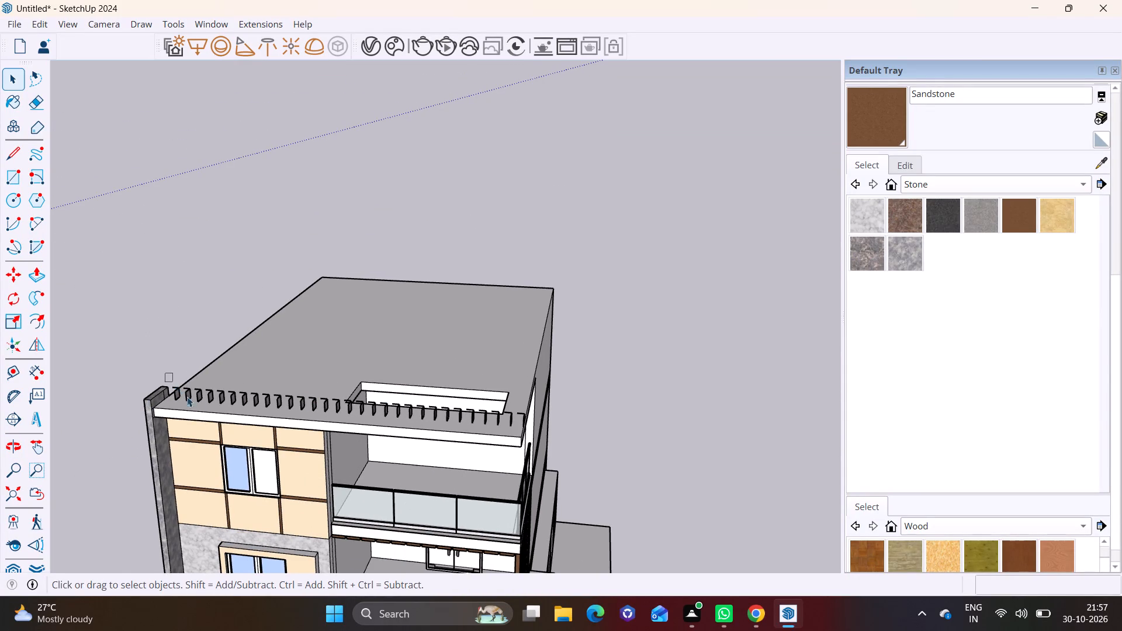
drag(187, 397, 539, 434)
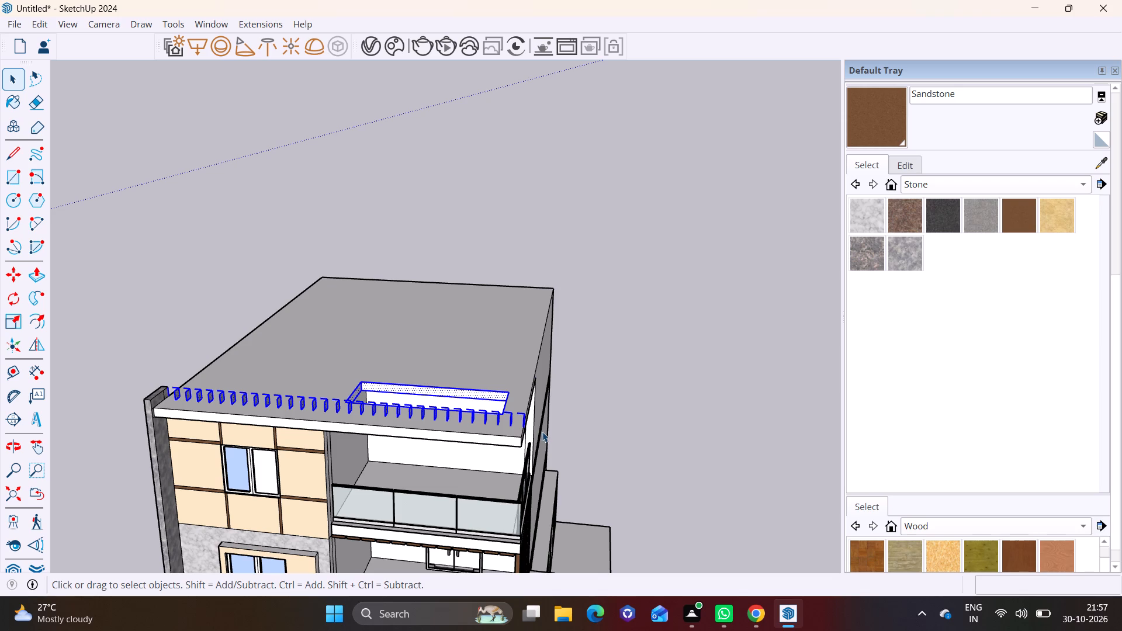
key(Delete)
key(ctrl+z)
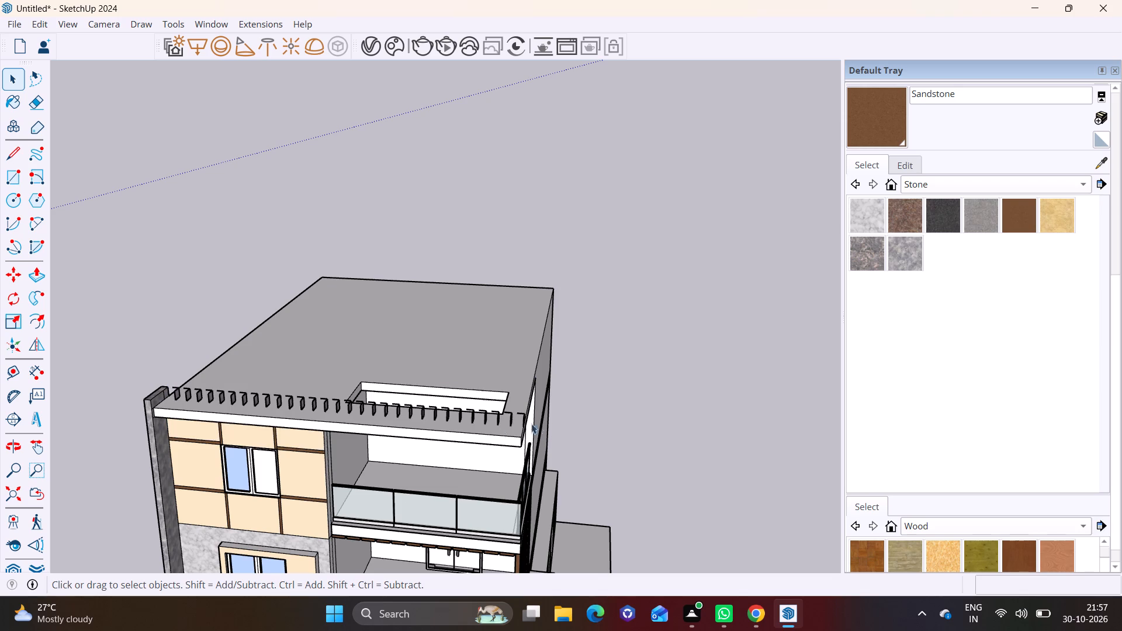
Delete the stray top edges of the protruding pieces at the balcony end of the roof's front edge.
scroll(391, 420, up, 2)
middle_drag(390, 433, 460, 564)
middle_drag(322, 460, 302, 515)
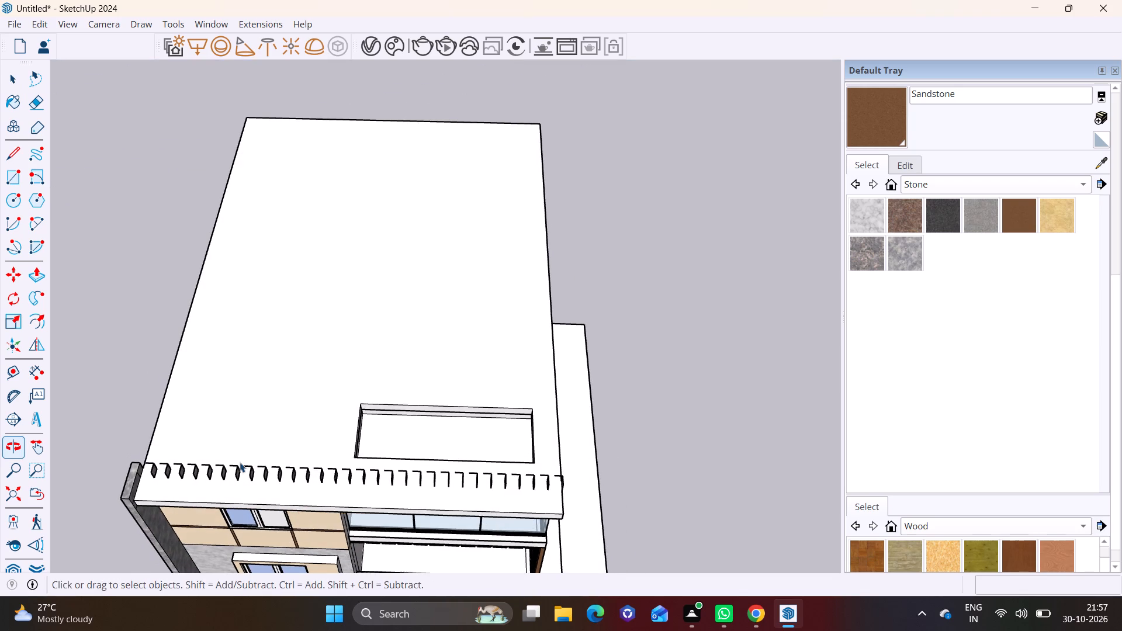
shift+middle_drag(326, 450, 341, 370)
middle_drag(320, 394, 318, 232)
middle_drag(309, 314, 306, 206)
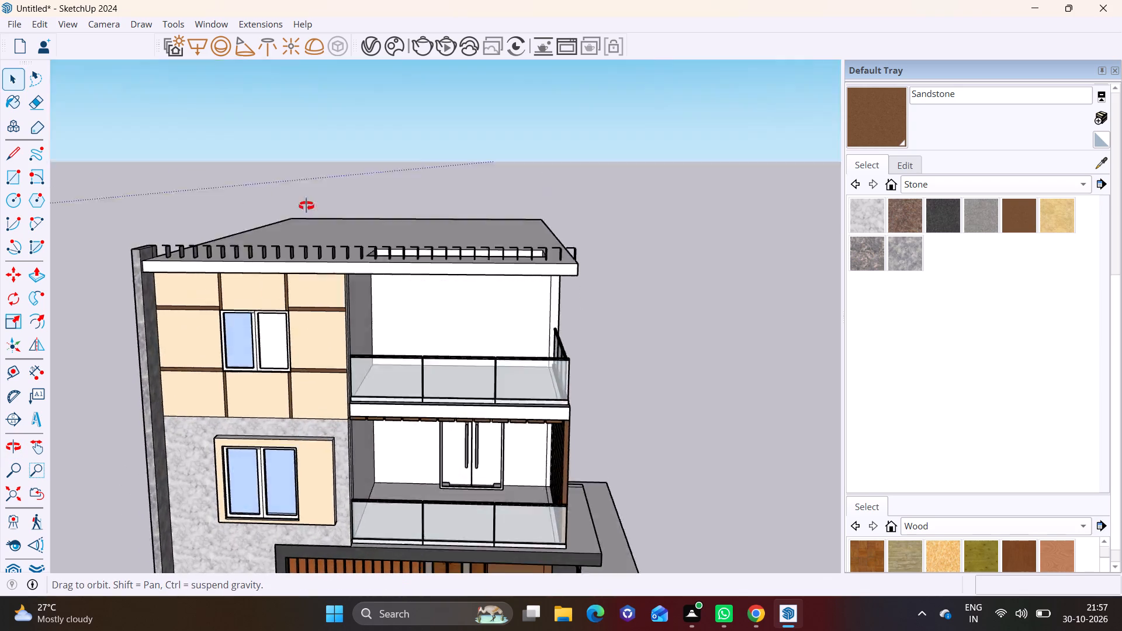
middle_drag(306, 206, 343, 469)
drag(158, 355, 158, 355)
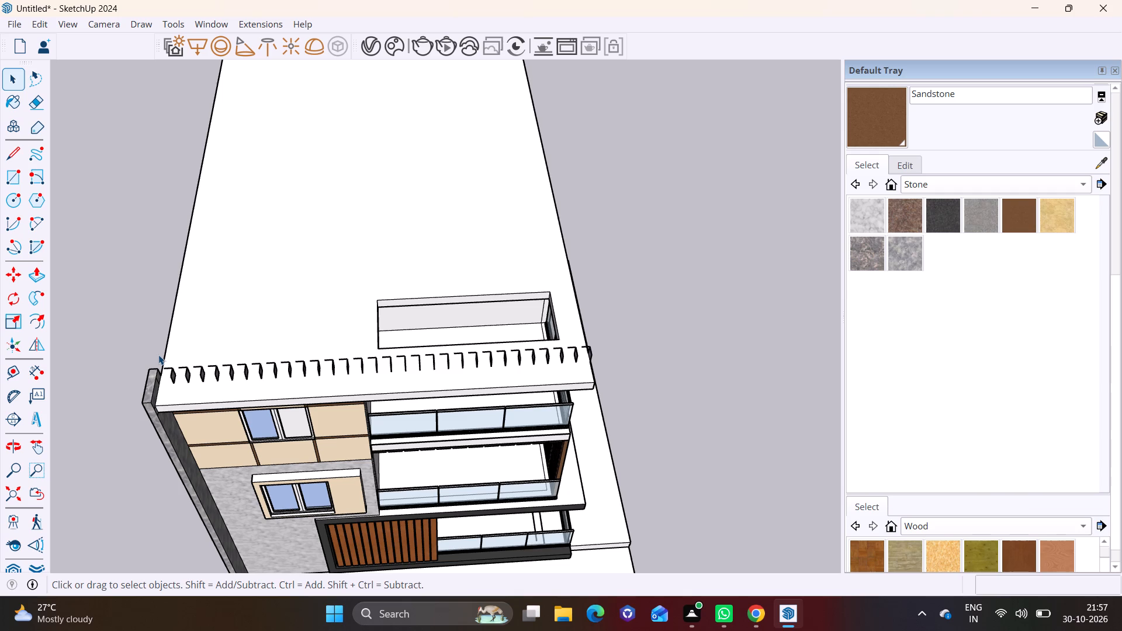
drag(158, 355, 595, 345)
key(Delete)
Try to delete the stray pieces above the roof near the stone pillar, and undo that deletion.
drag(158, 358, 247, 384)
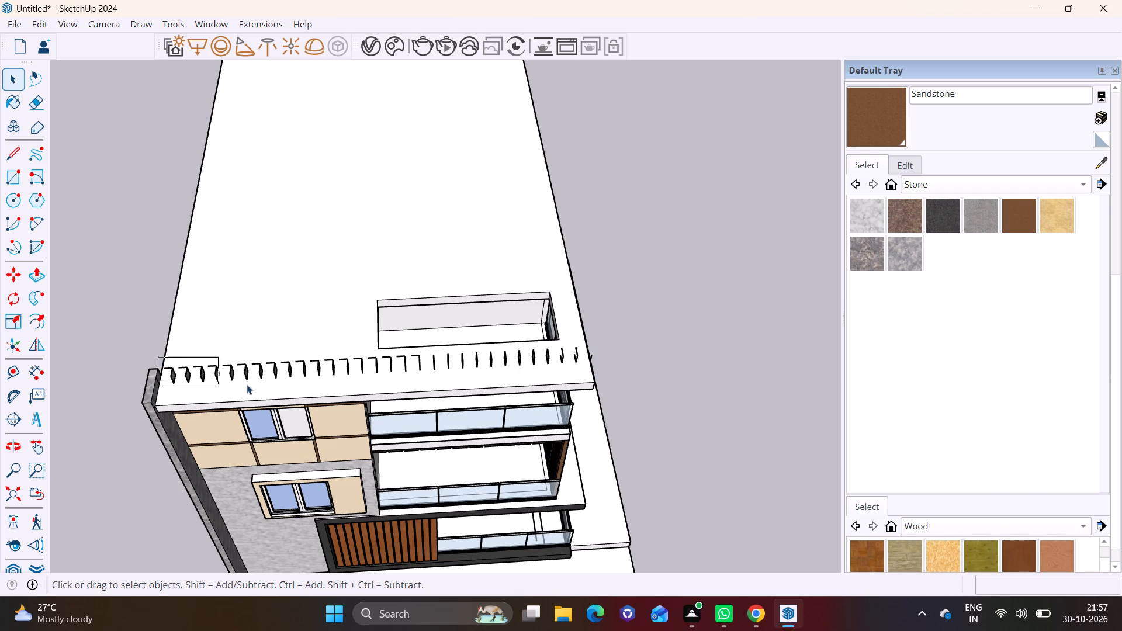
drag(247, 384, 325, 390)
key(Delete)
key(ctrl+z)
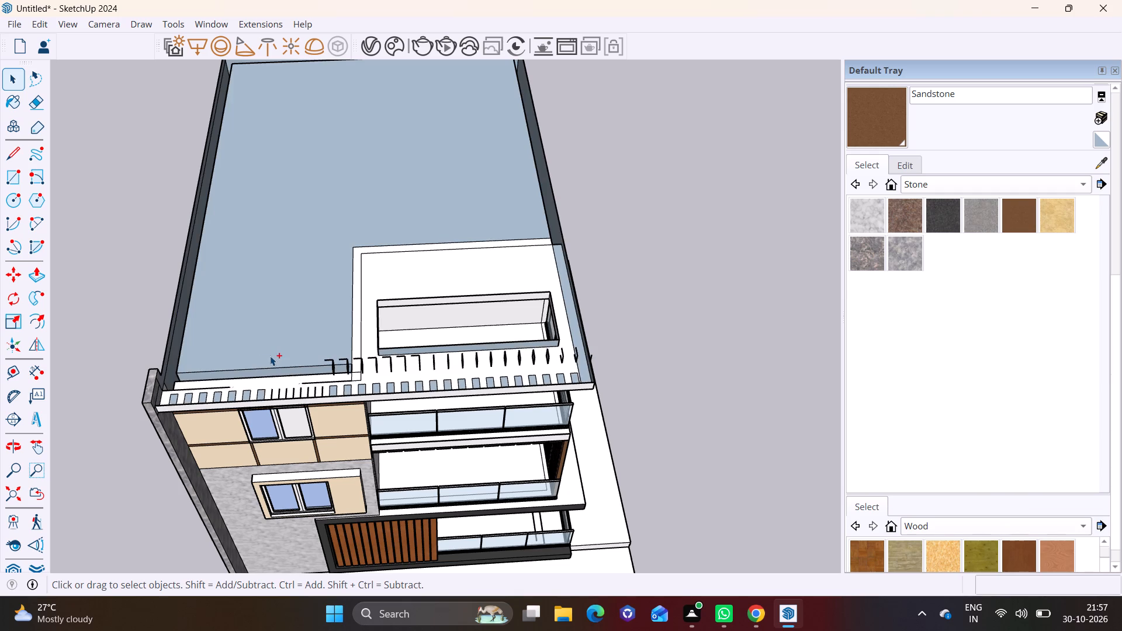
Delete the stray pieces protruding above the roof's front edge, working from the stone pillar toward the balcony end.
drag(165, 355, 322, 393)
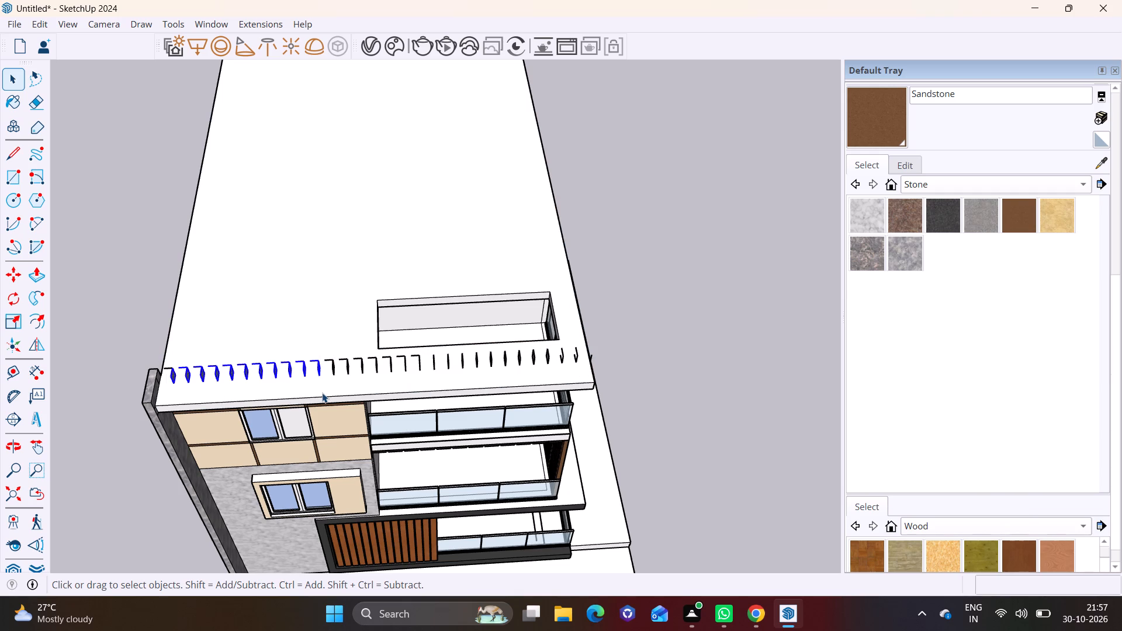
key(Delete)
drag(284, 353, 443, 381)
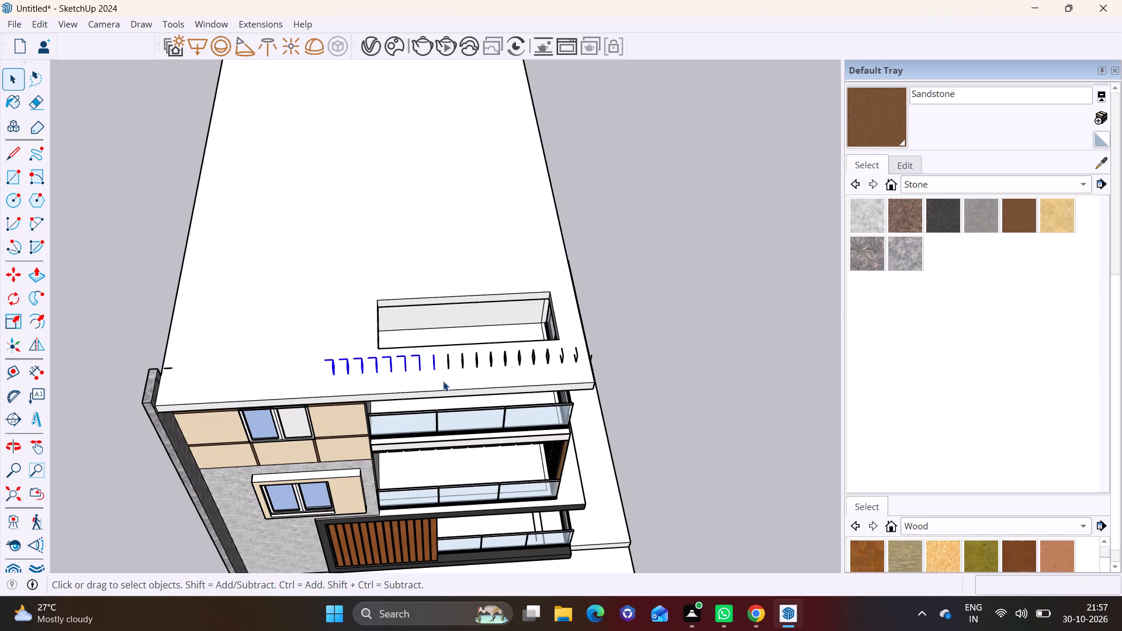
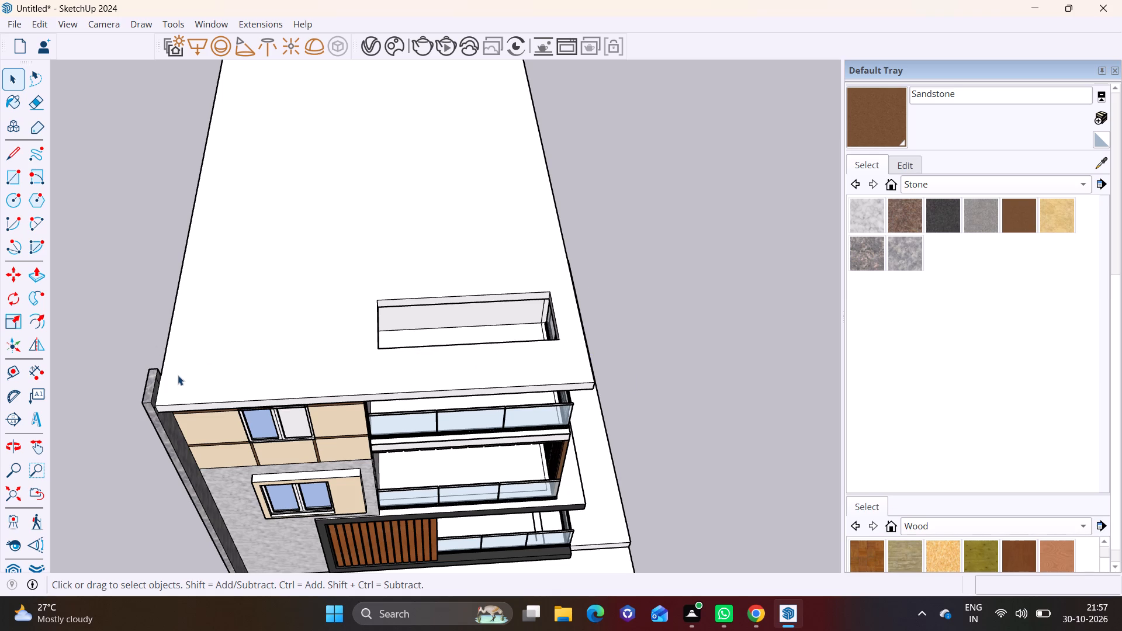
Undo the latest edits that removed faces around the row of slots in the roof slab's underside.
scroll(208, 407, down, 2)
middle_drag(275, 423, 278, 163)
middle_drag(289, 317, 266, 111)
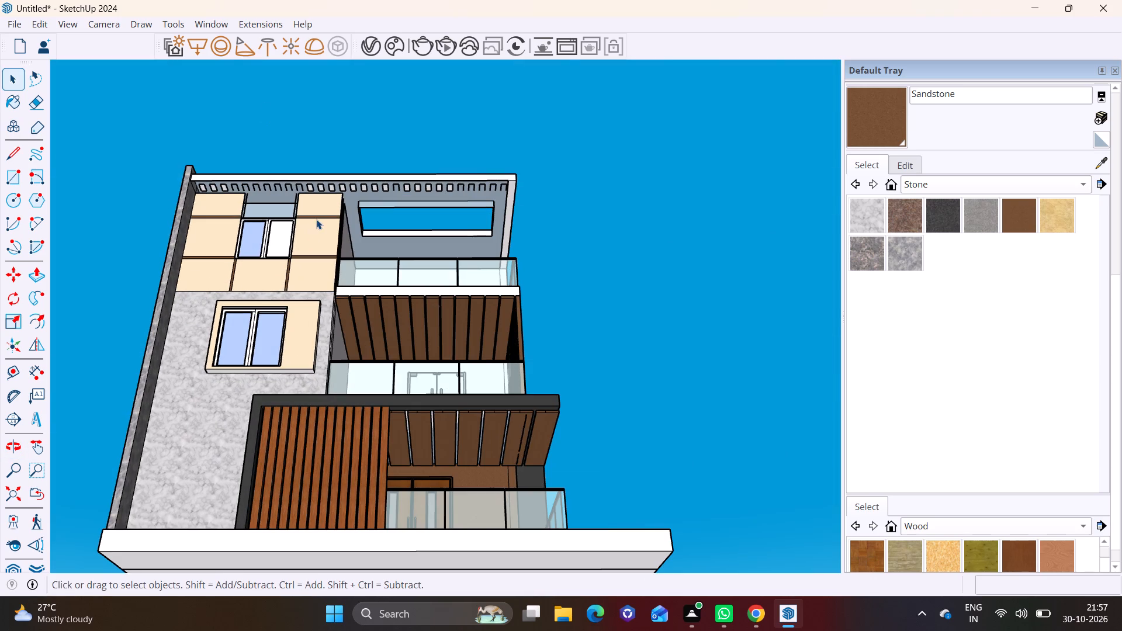
shift+middle_drag(321, 210, 307, 342)
middle_drag(320, 308, 355, 220)
scroll(284, 324, up, 9)
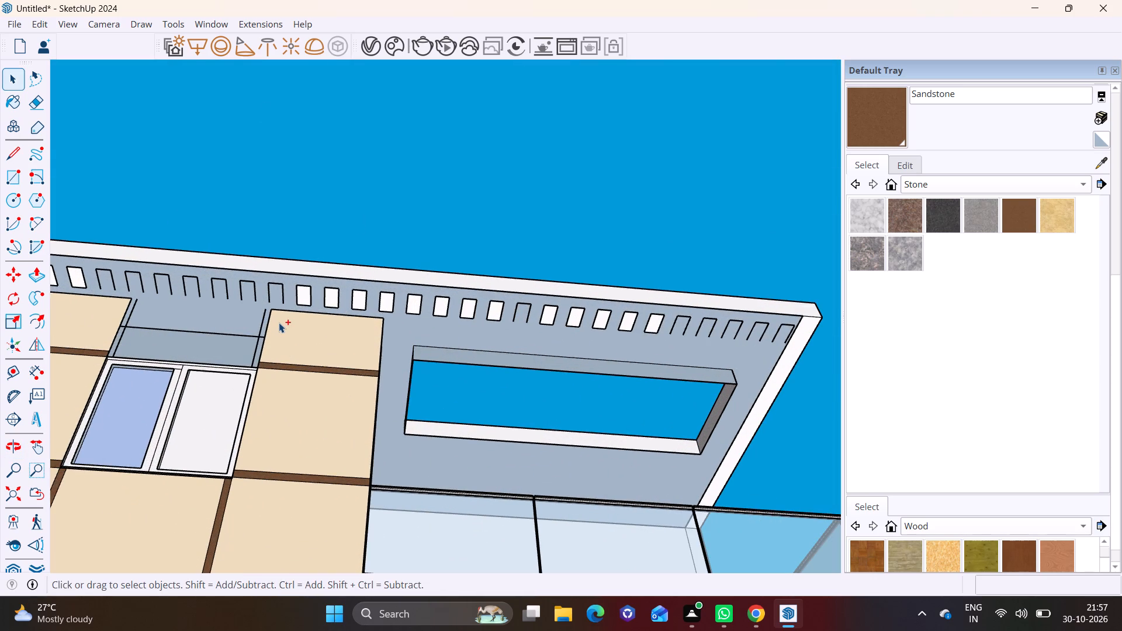
key(ctrl+z)
key(ctrl+z)
key(ctrl+z)
key(ctrl+z)
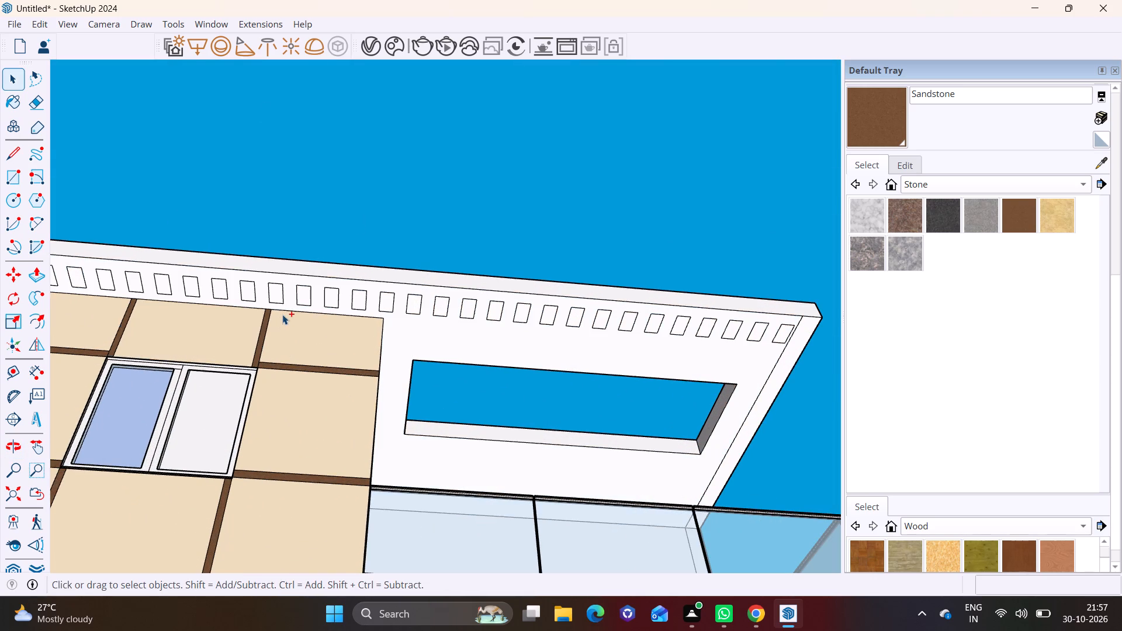
Undo the row of small rectangles drawn along the front overhang of the roof slab.
middle_drag(316, 301, 189, 523)
middle_drag(313, 302, 311, 329)
key(ctrl+z)
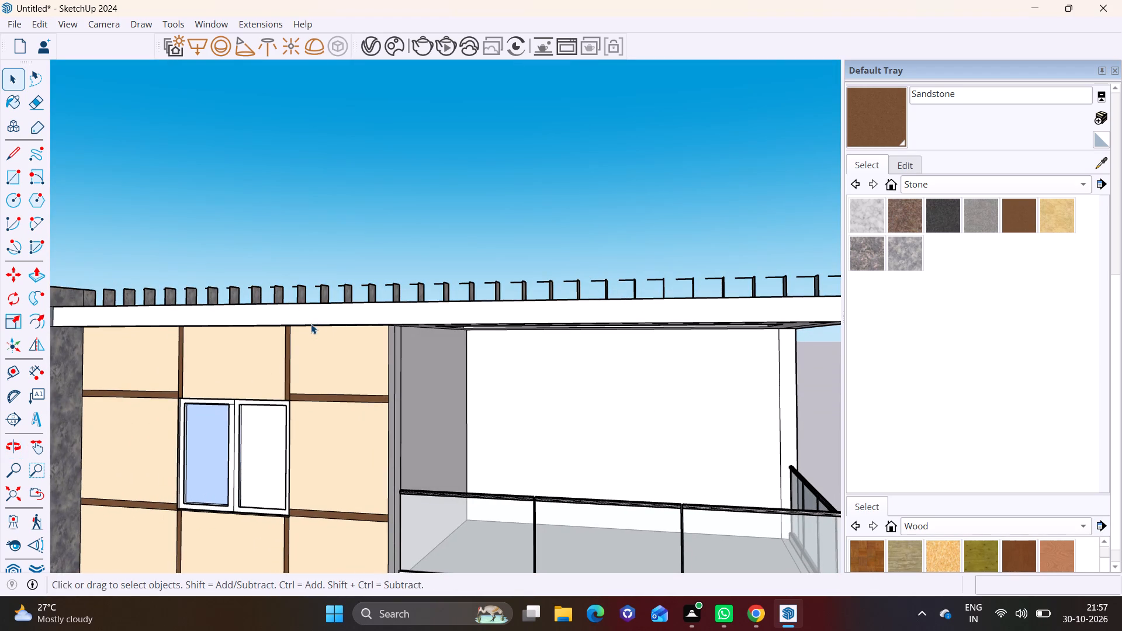
key(ctrl+z)
key(ctrl+z)
key(ctrl+z)
middle_drag(328, 310, 354, 211)
key(ctrl+z)
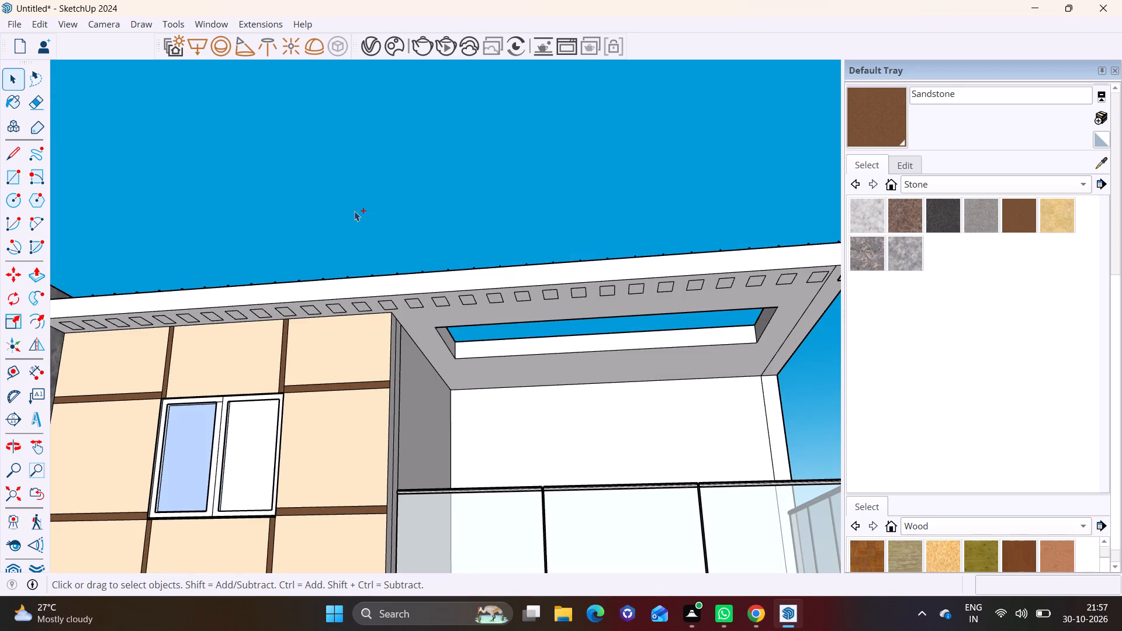
key(ctrl+z)
key(ctrl+z)
key(ctrl+z)
key(space)
key(ctrl+z)
key(ctrl+z)
key(ctrl+z)
key(ctrl+z)
Draw a rectangle about 1' 3 3/4" by 4 3/8" on the roof slab's underside beside the stone column.
scroll(328, 272, down, 3)
shift+middle_drag(360, 275, 567, 238)
middle_drag(446, 248, 639, 228)
scroll(489, 276, up, 9)
middle_drag(372, 240, 306, 203)
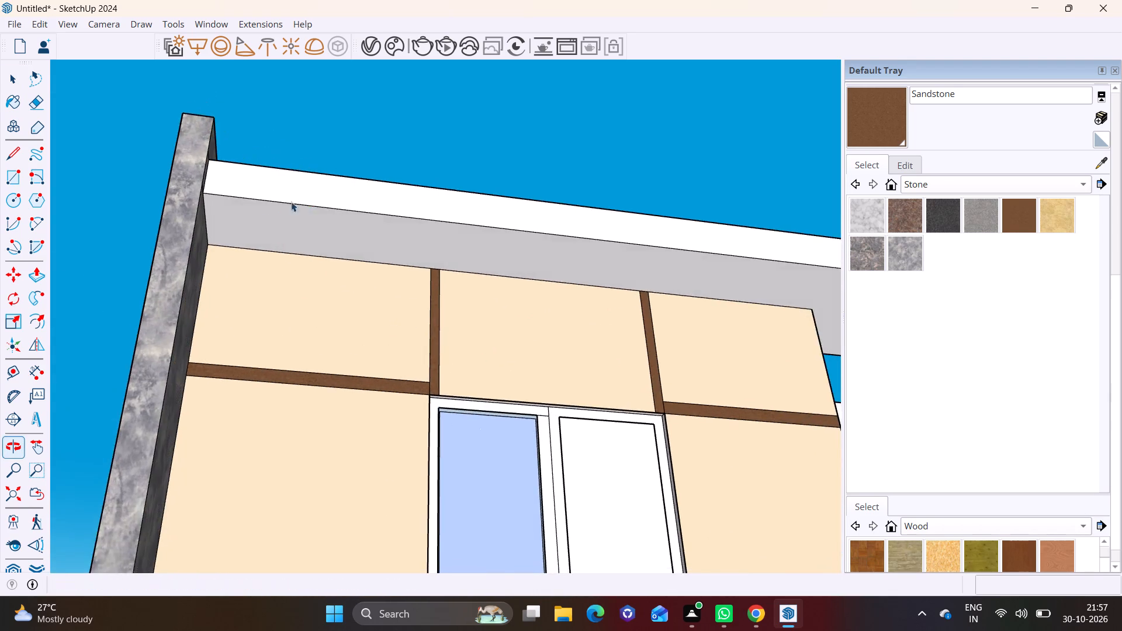
scroll(265, 216, up, 3)
middle_drag(266, 218, 228, 173)
click(16, 173)
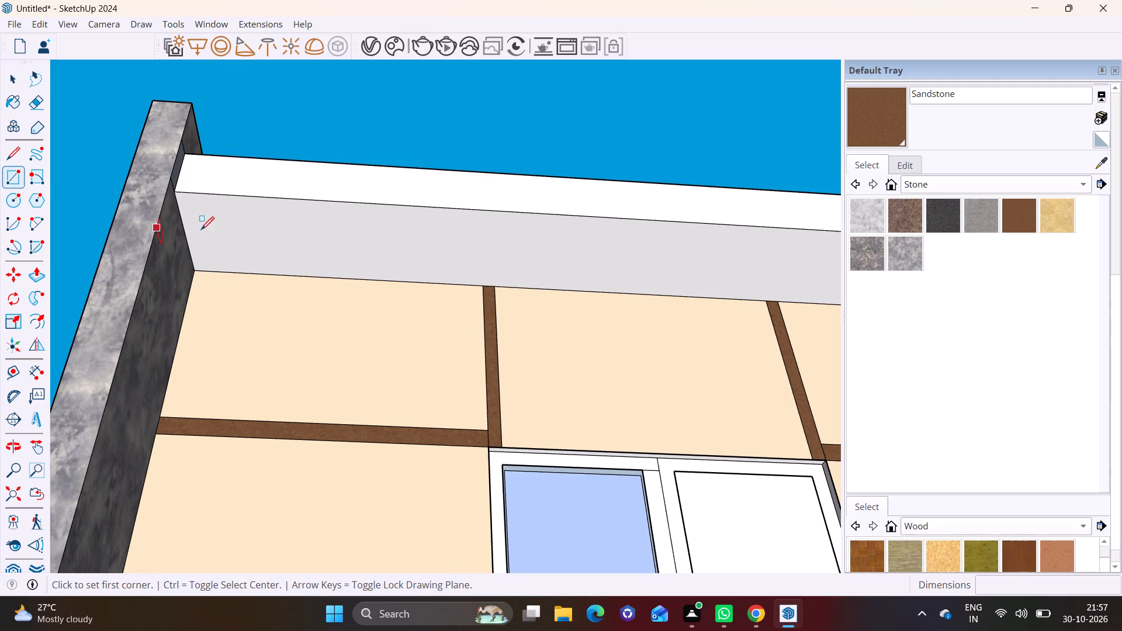
click(213, 209)
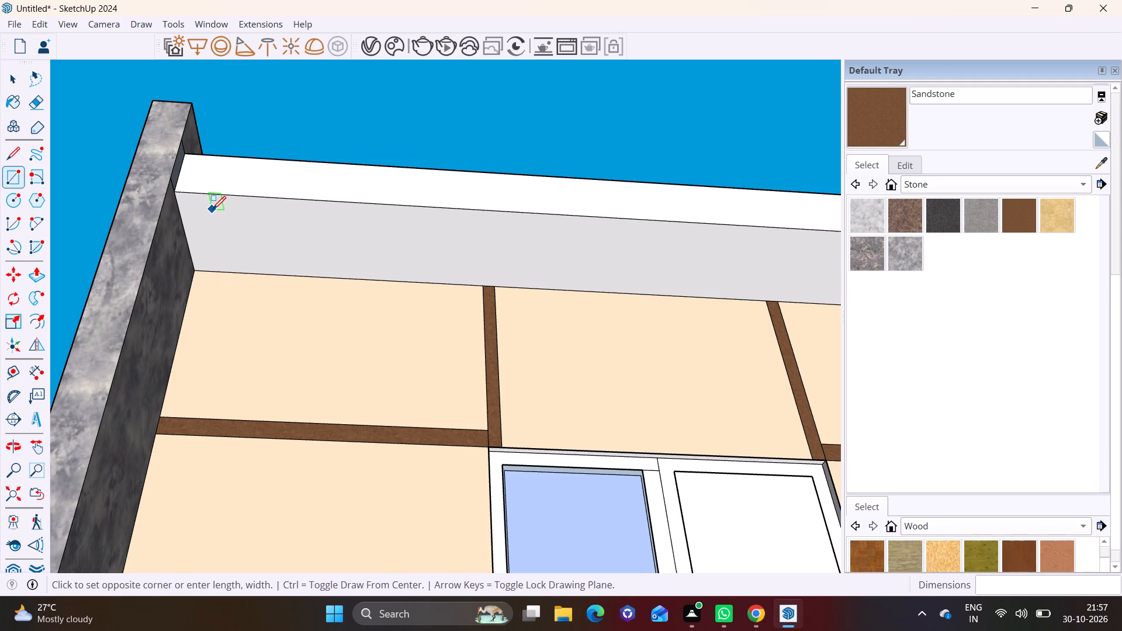
click(247, 268)
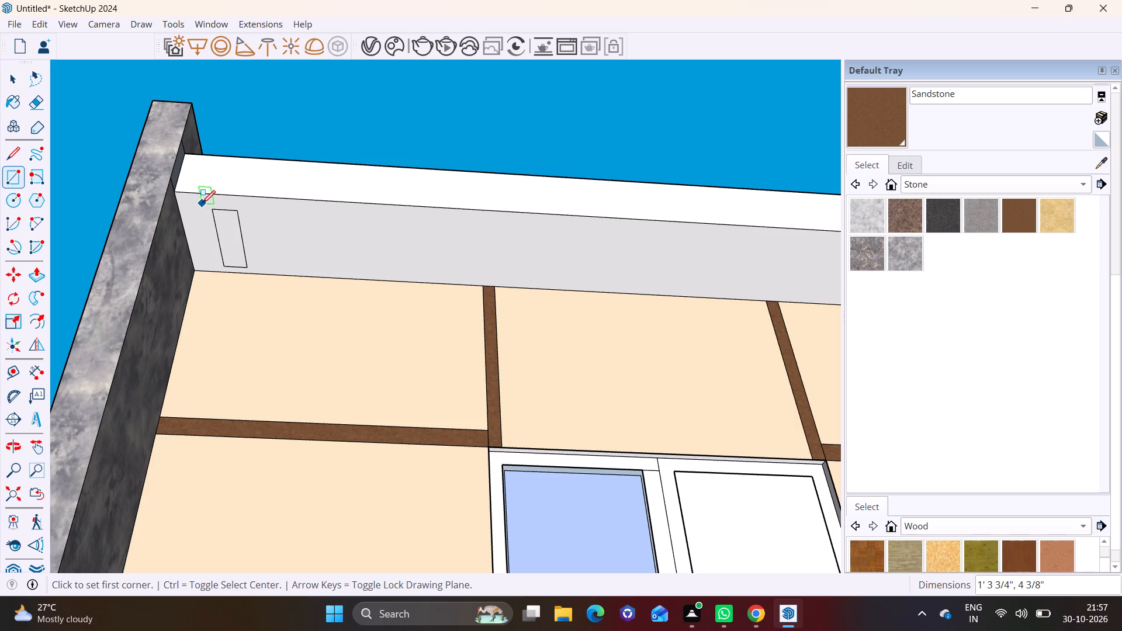
Copy the slot rectangle 1' along the roof slab's underside, away from the stone column.
scroll(200, 206, down, 1)
key(m)
key(space)
drag(199, 202, 249, 264)
key(m)
click(234, 251)
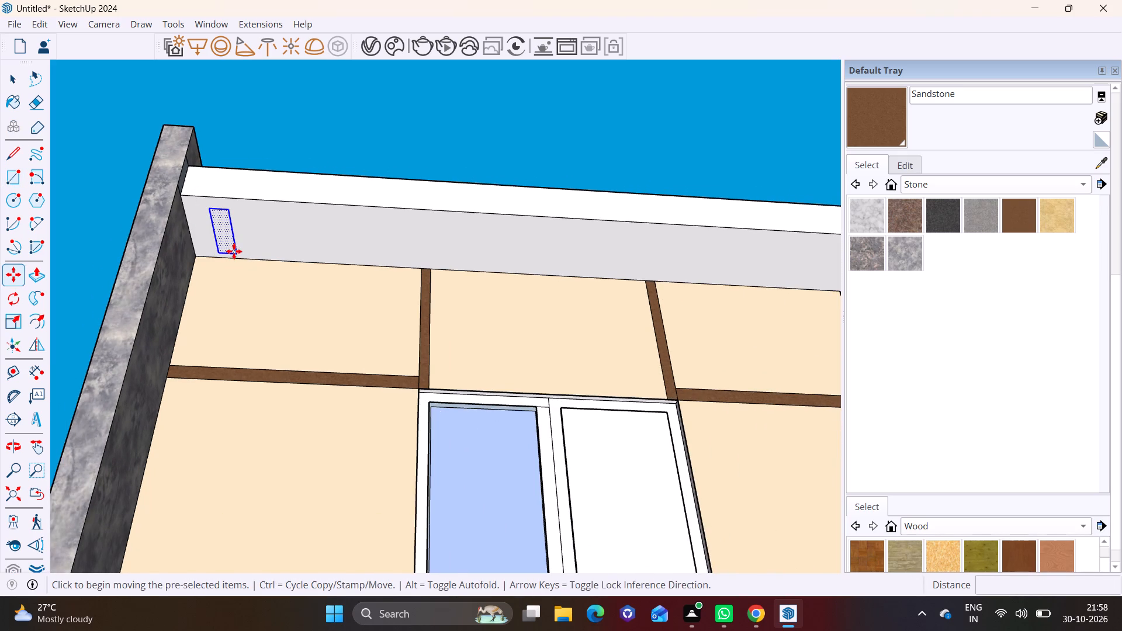
click(281, 254)
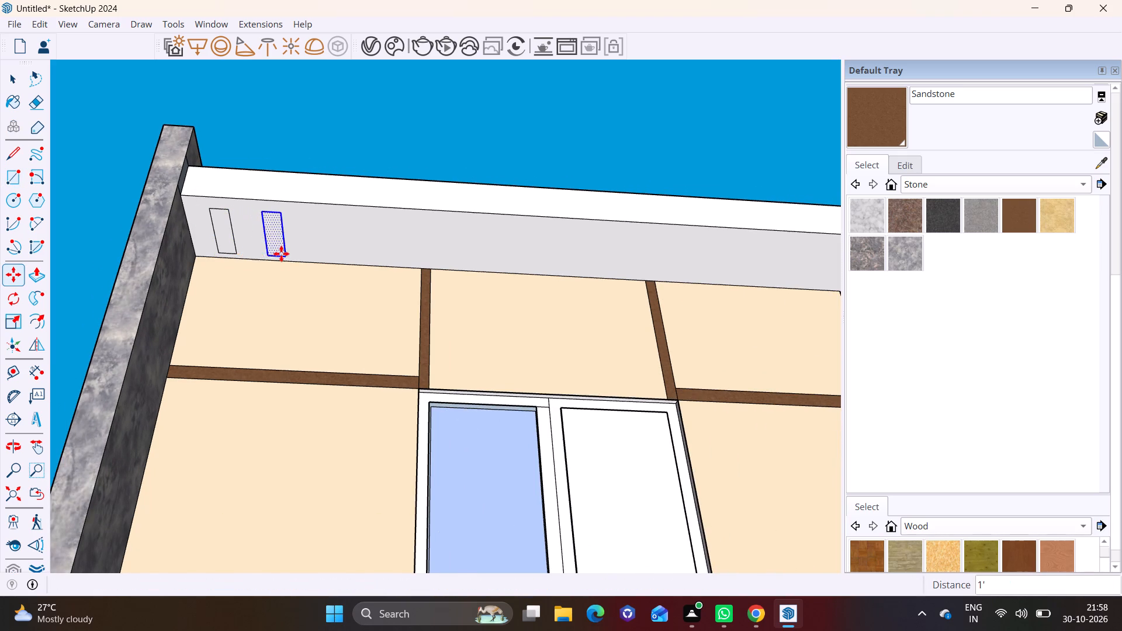
key(space)
Delete the stray edges above the roof slab beside the stone column.
middle_drag(290, 220, 194, 369)
middle_drag(326, 272, 291, 425)
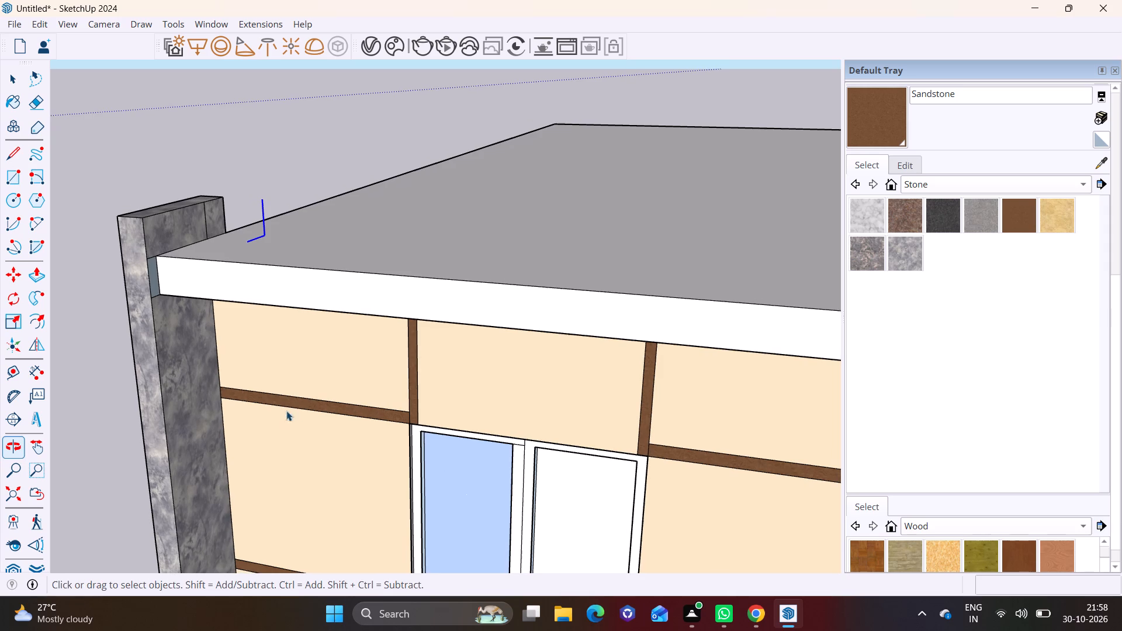
drag(244, 183, 295, 263)
key(Delete)
Push the rectangle nearest the stone column about 9 1/4" up through the roof slab to cut a slot.
middle_drag(313, 280, 335, 99)
scroll(223, 289, up, 6)
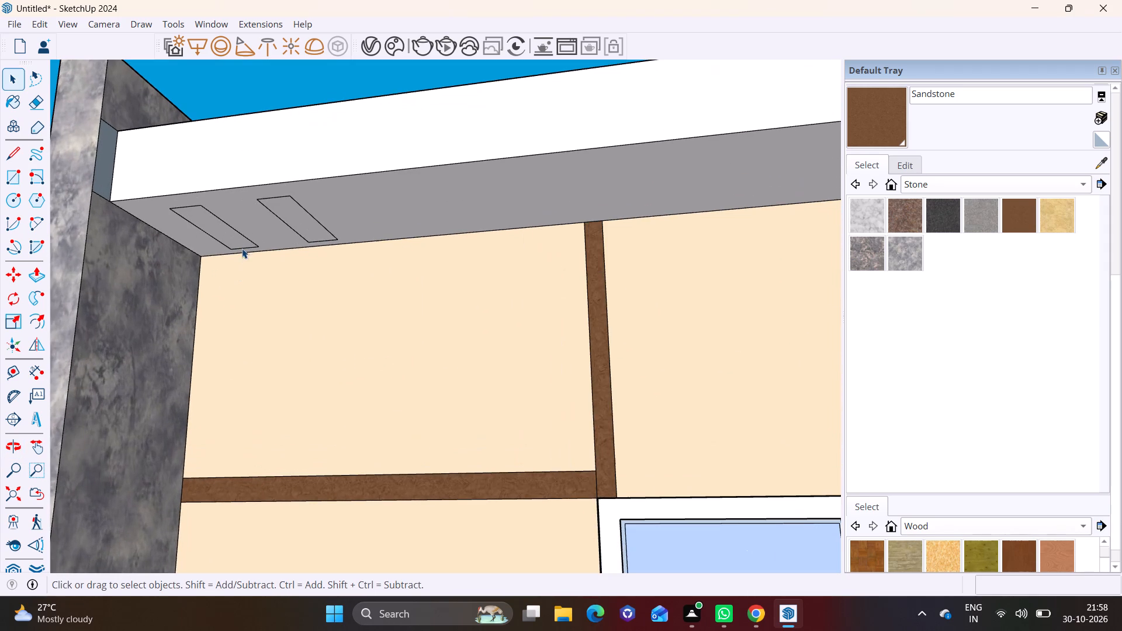
click(227, 228)
click(37, 274)
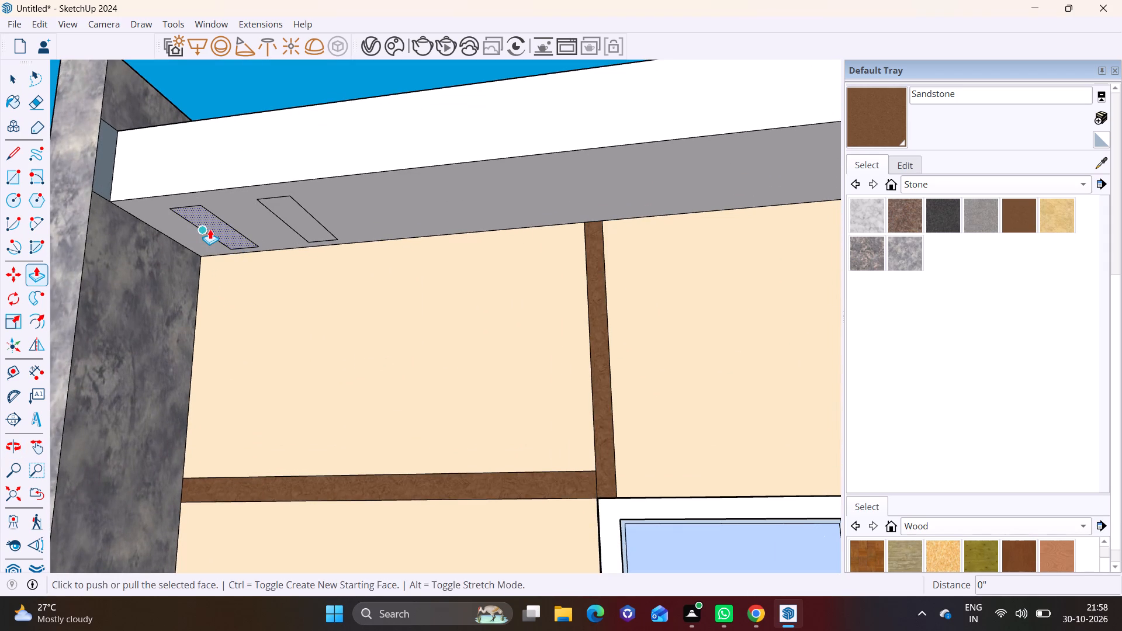
click(210, 229)
click(196, 213)
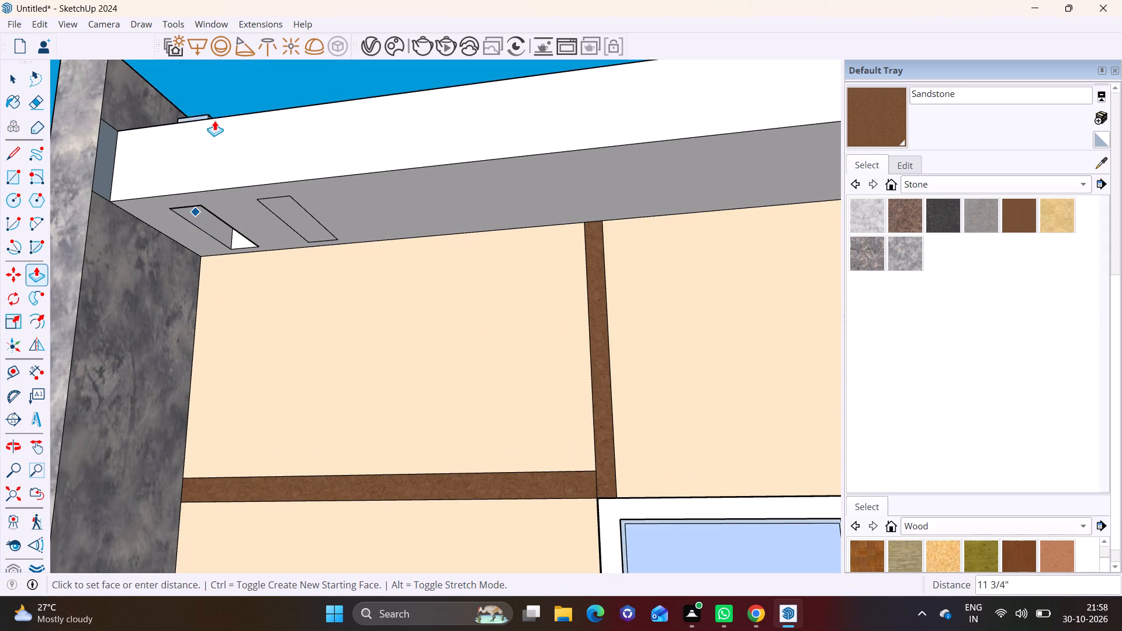
click(216, 117)
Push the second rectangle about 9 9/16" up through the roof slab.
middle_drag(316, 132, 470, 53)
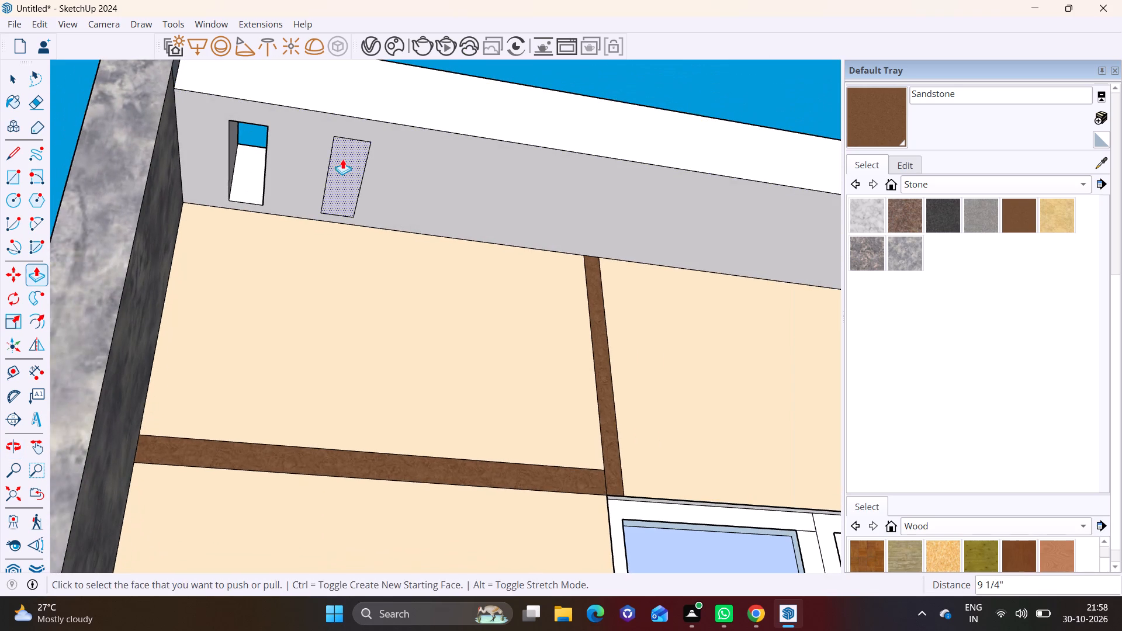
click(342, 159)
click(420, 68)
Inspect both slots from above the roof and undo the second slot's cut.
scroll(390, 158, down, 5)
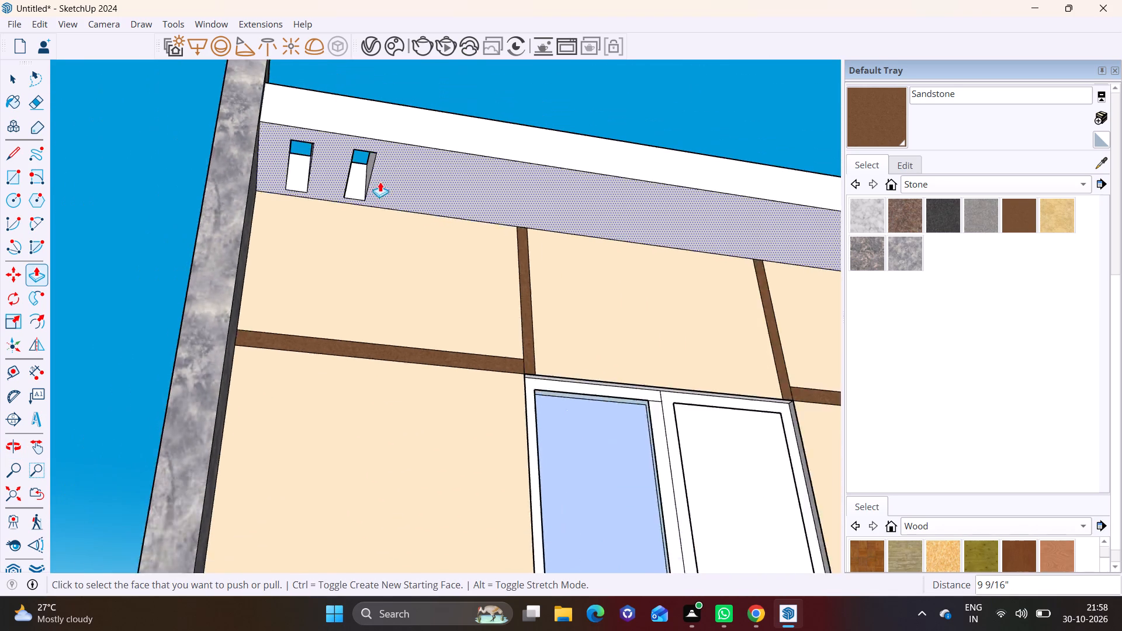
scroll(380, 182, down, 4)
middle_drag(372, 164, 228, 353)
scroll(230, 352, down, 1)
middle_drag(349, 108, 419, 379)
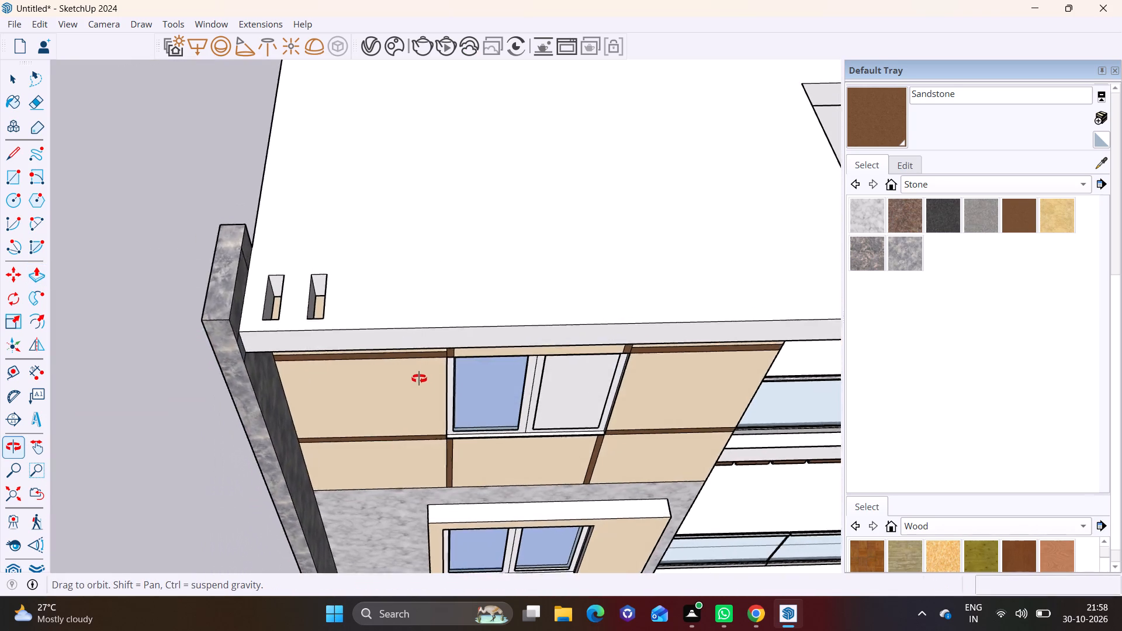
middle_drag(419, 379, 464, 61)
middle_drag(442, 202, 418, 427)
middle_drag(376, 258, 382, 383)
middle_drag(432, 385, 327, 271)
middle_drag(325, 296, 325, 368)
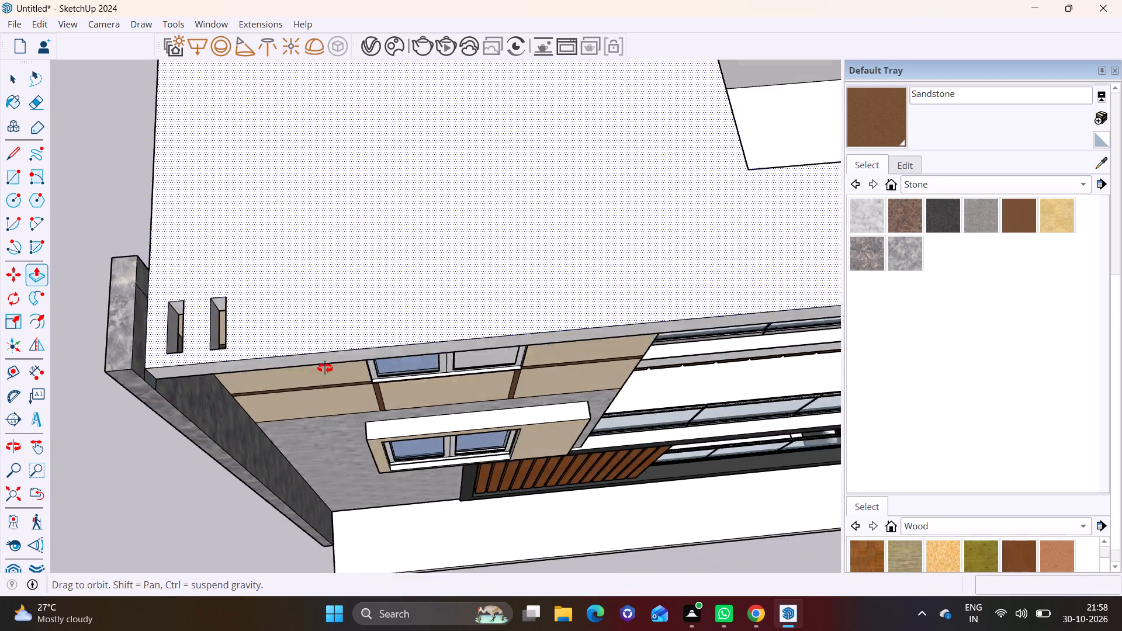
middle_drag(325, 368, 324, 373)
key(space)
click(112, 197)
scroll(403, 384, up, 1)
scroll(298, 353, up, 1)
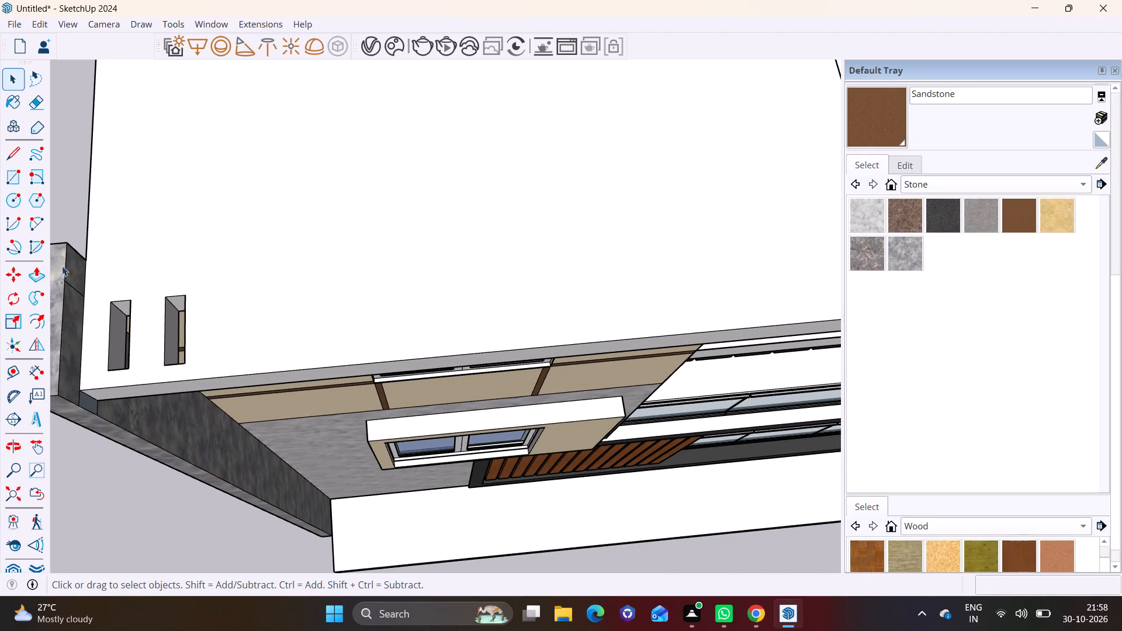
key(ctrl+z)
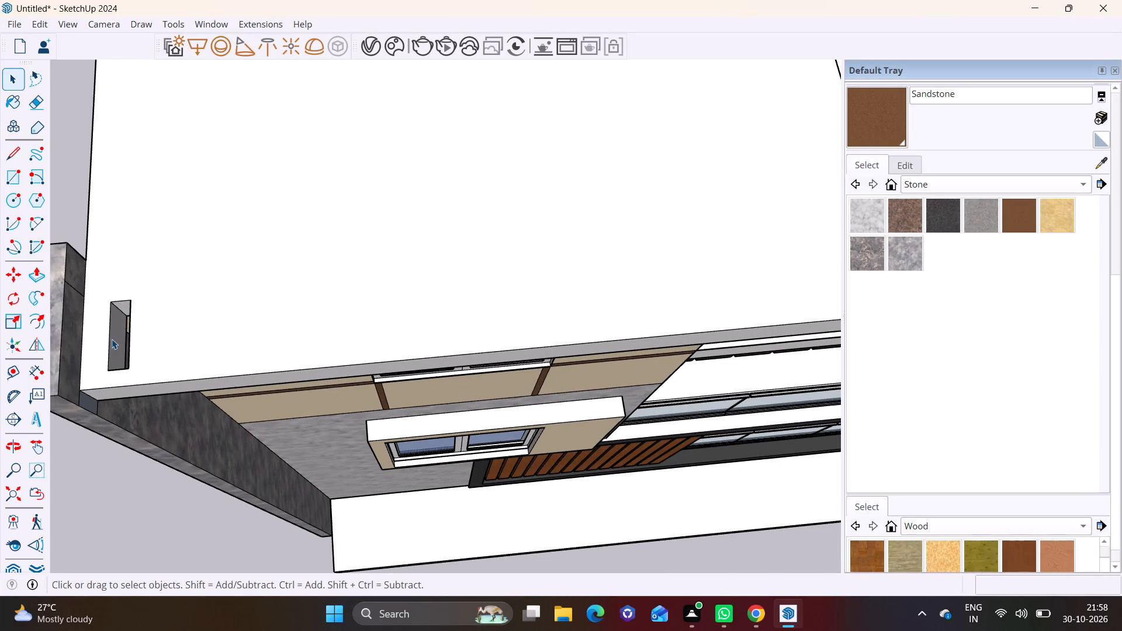
Draw a rectangle about 1' 4" by 5 1/4" on top of the roof slab beside the cut slot.
middle_drag(170, 355, 182, 85)
scroll(252, 265, up, 1)
middle_drag(272, 219, 285, 115)
shift+middle_drag(273, 137, 276, 160)
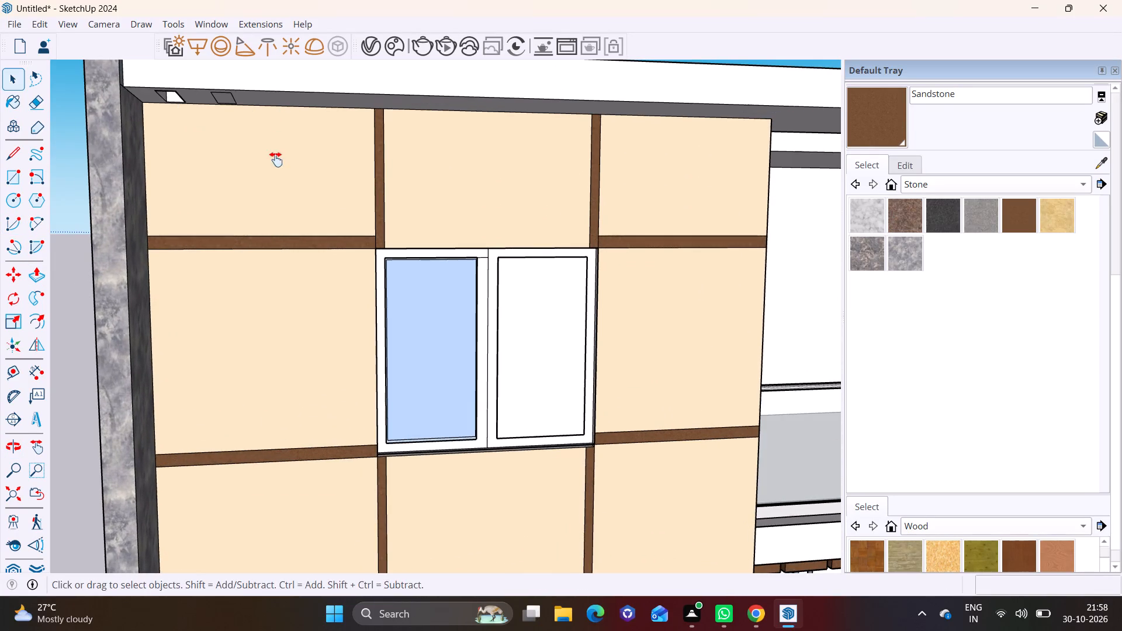
shift+middle_drag(276, 160, 282, 286)
middle_drag(262, 203, 250, 410)
middle_drag(223, 379, 223, 242)
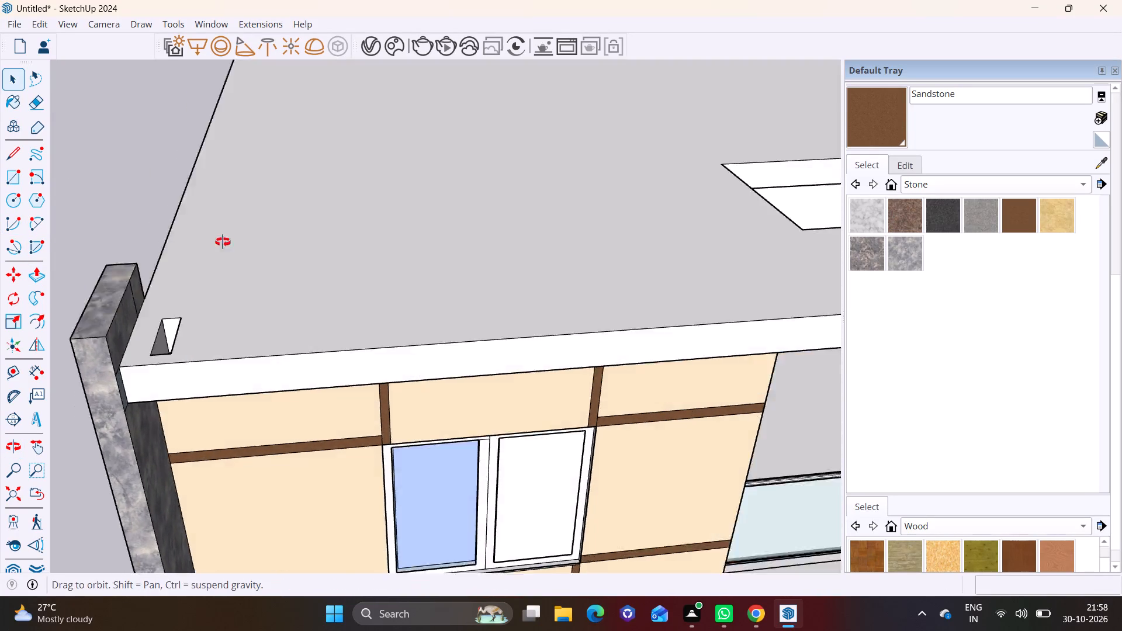
middle_drag(223, 242, 223, 161)
middle_drag(262, 307, 273, 445)
middle_drag(236, 334, 236, 476)
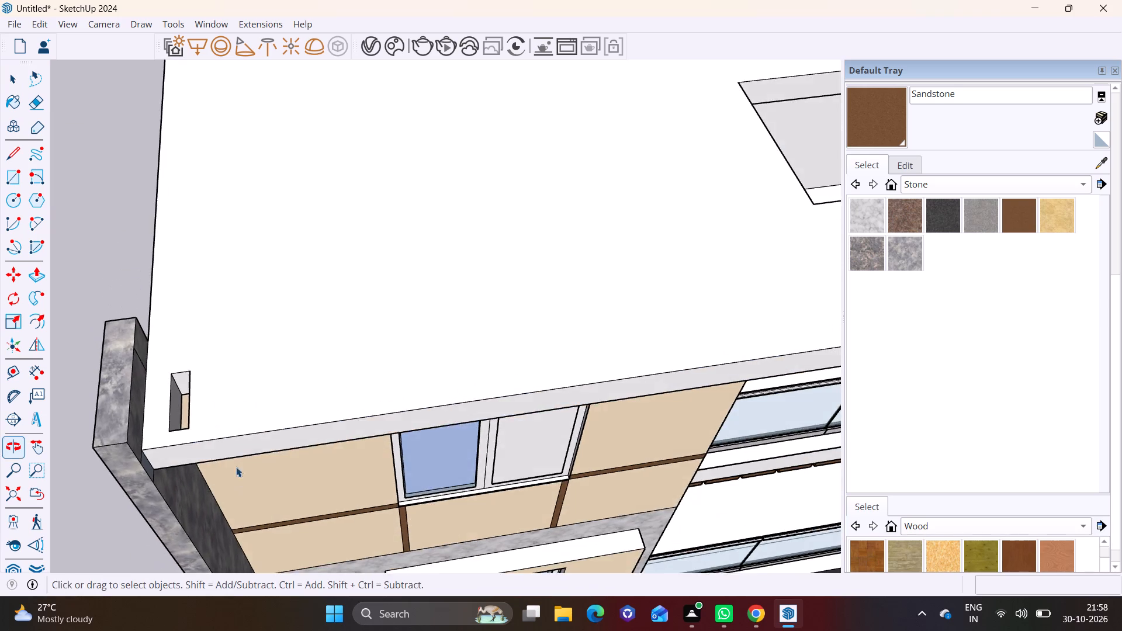
scroll(203, 393, down, 2)
middle_drag(211, 386, 267, 431)
scroll(264, 462, up, 1)
middle_drag(254, 459, 233, 450)
scroll(220, 446, up, 1)
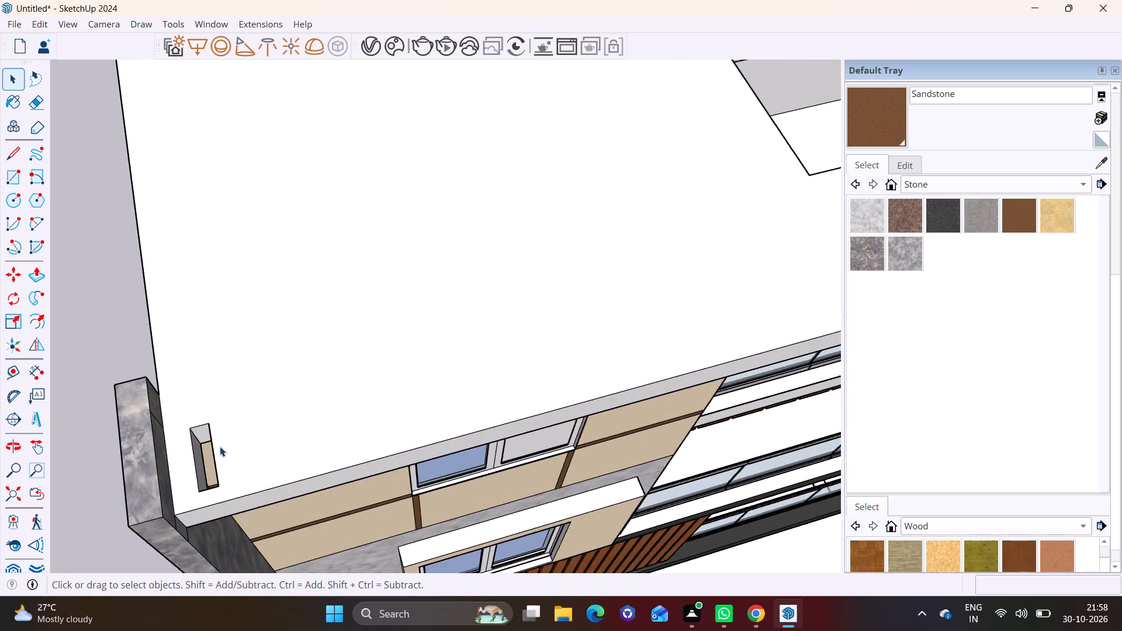
scroll(220, 446, up, 5)
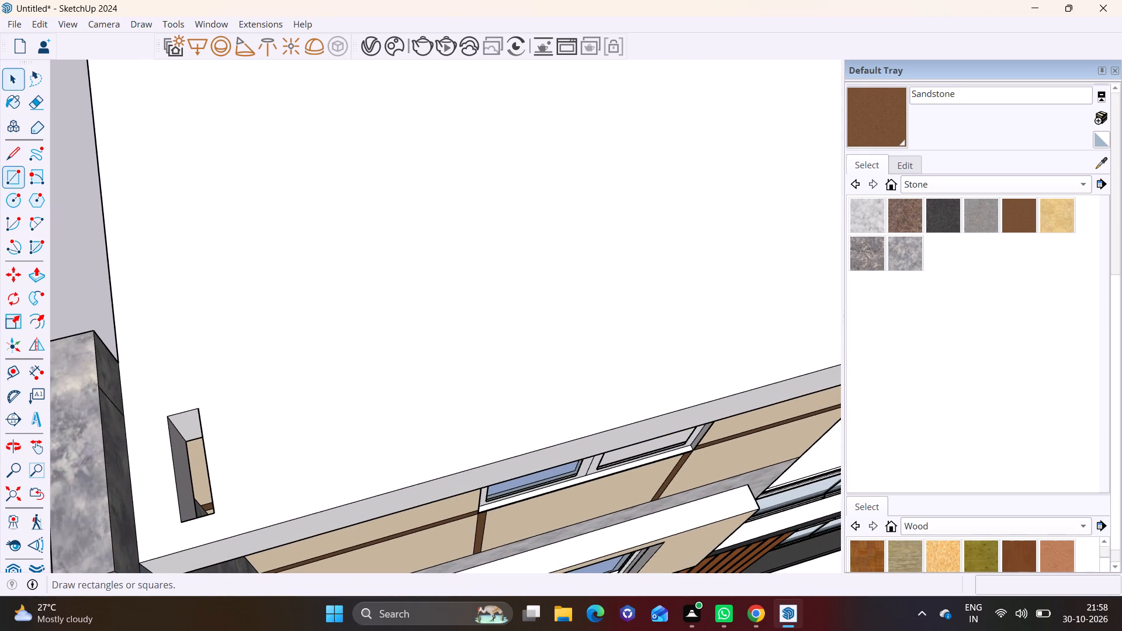
click(8, 183)
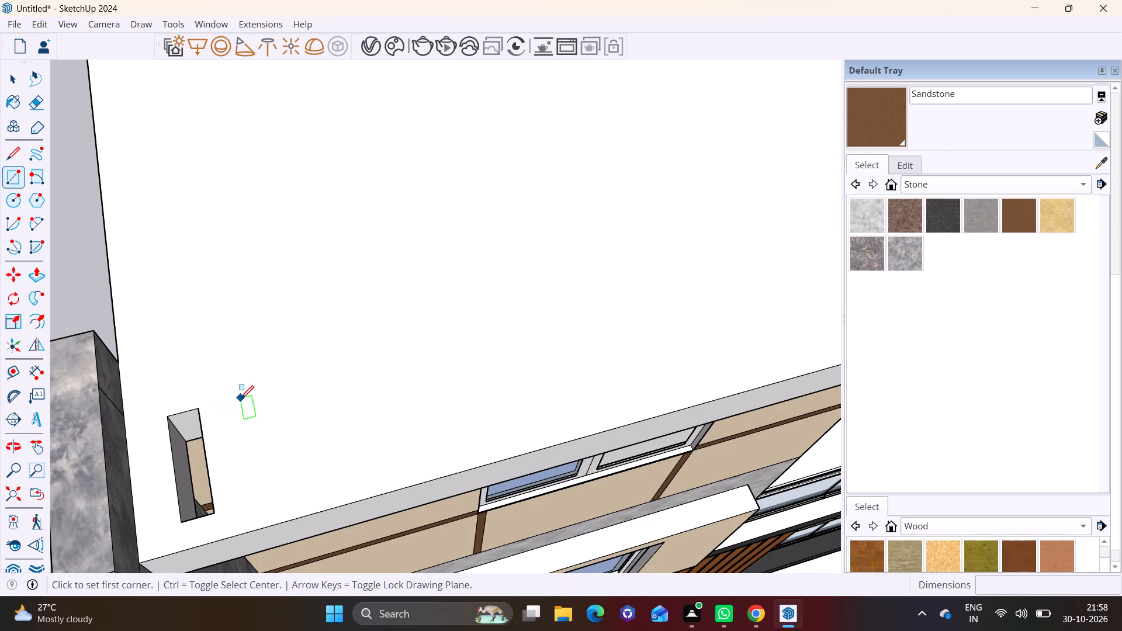
click(251, 396)
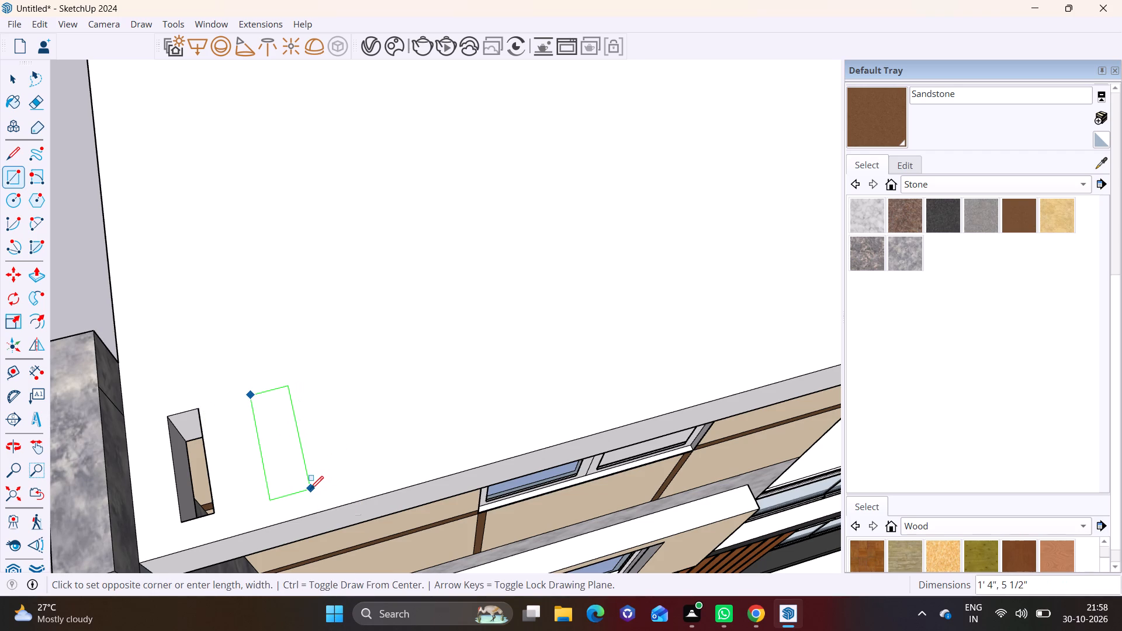
click(309, 489)
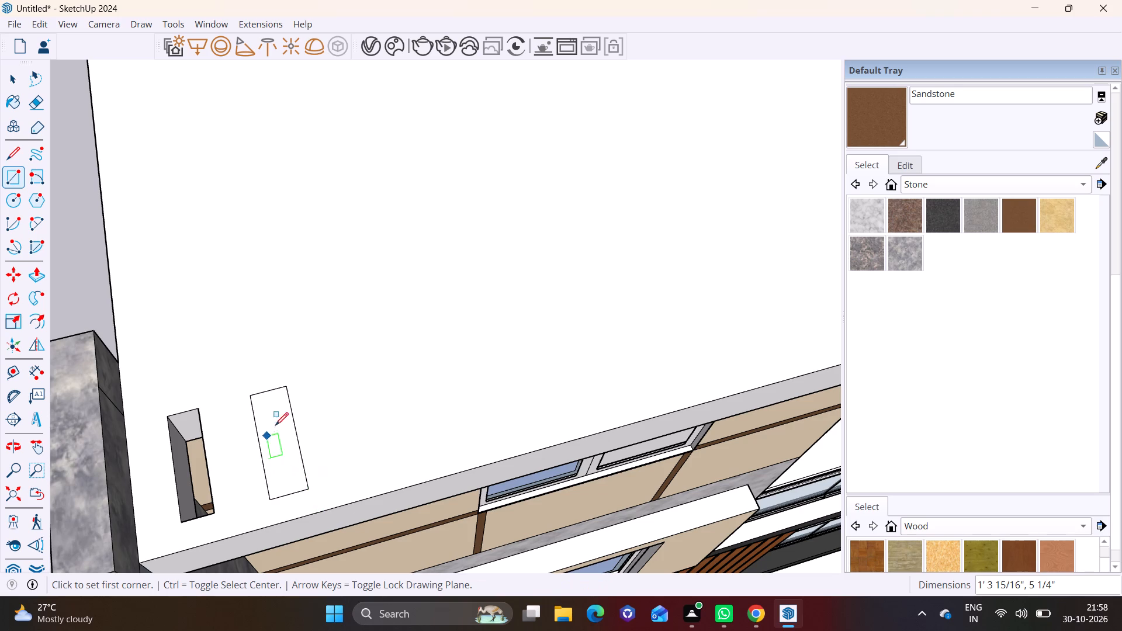
Copy the new rectangle 1' along the front edge of the roof's top face.
key(space)
drag(232, 391, 296, 460)
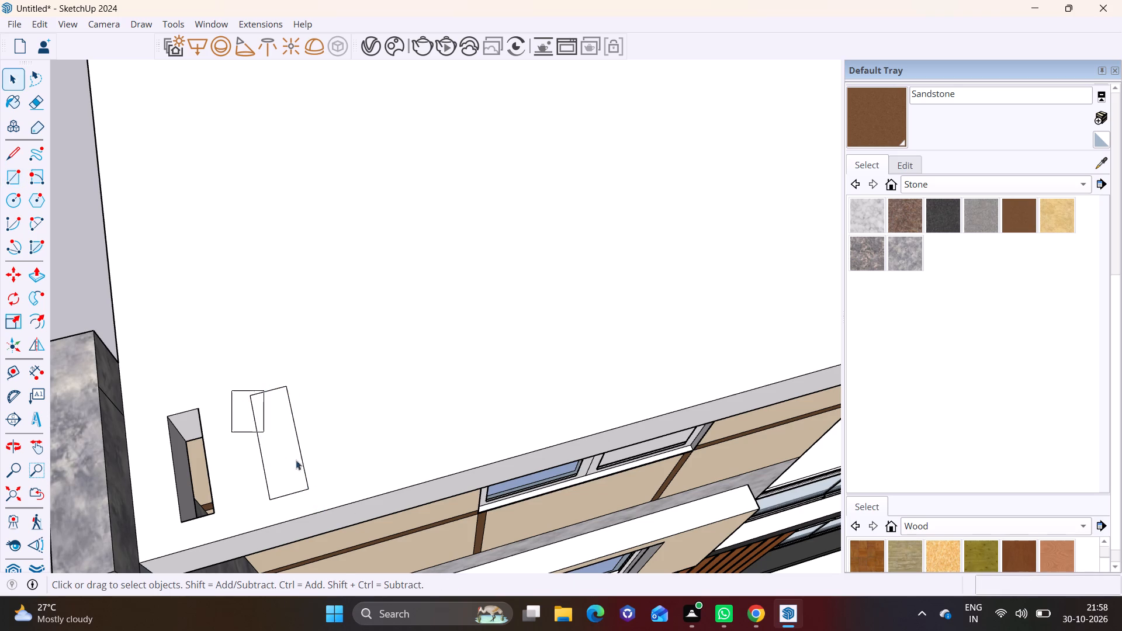
drag(296, 460, 336, 490)
drag(221, 362, 352, 514)
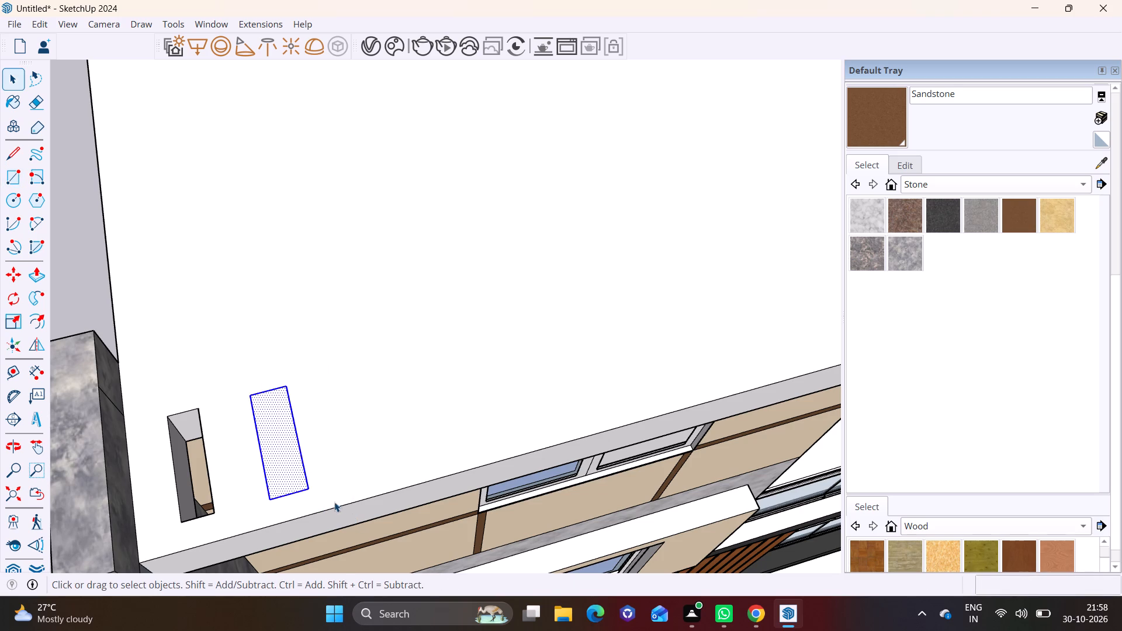
key(m)
click(311, 490)
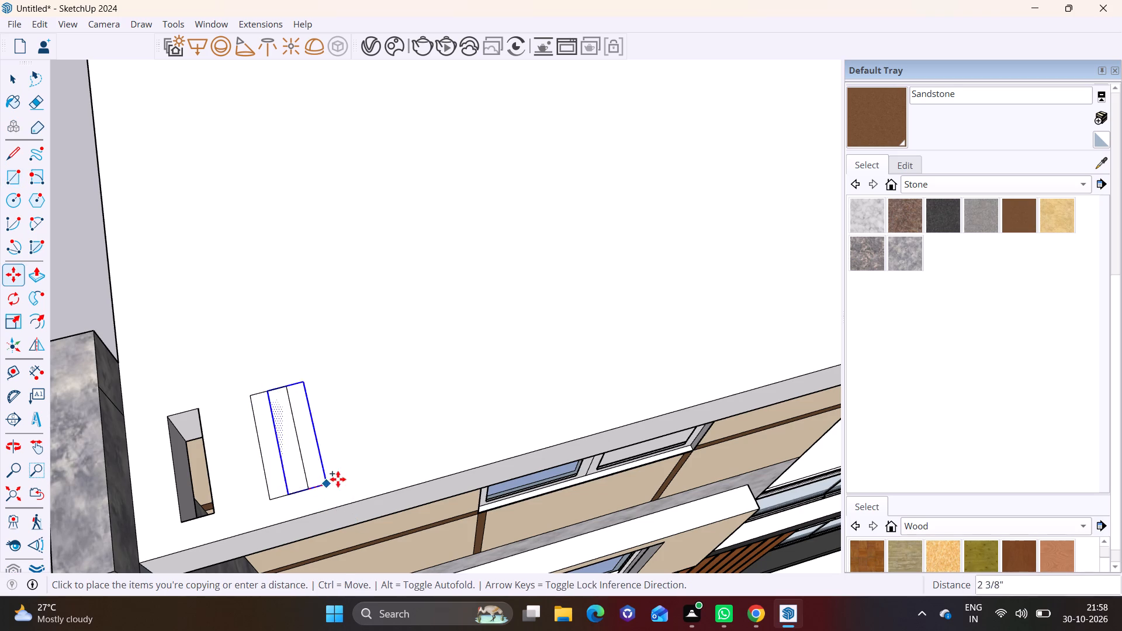
click(389, 470)
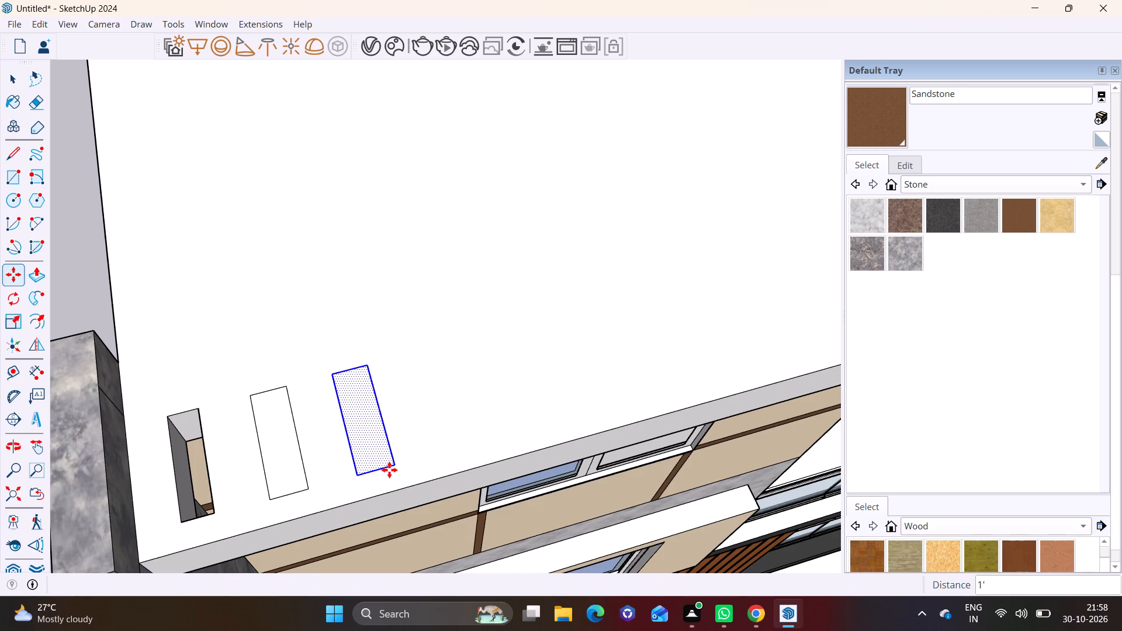
Multiply the 1' rectangle copy into an array of 25 copies along the roof slab's front edge.
text(*25)
key(Return)
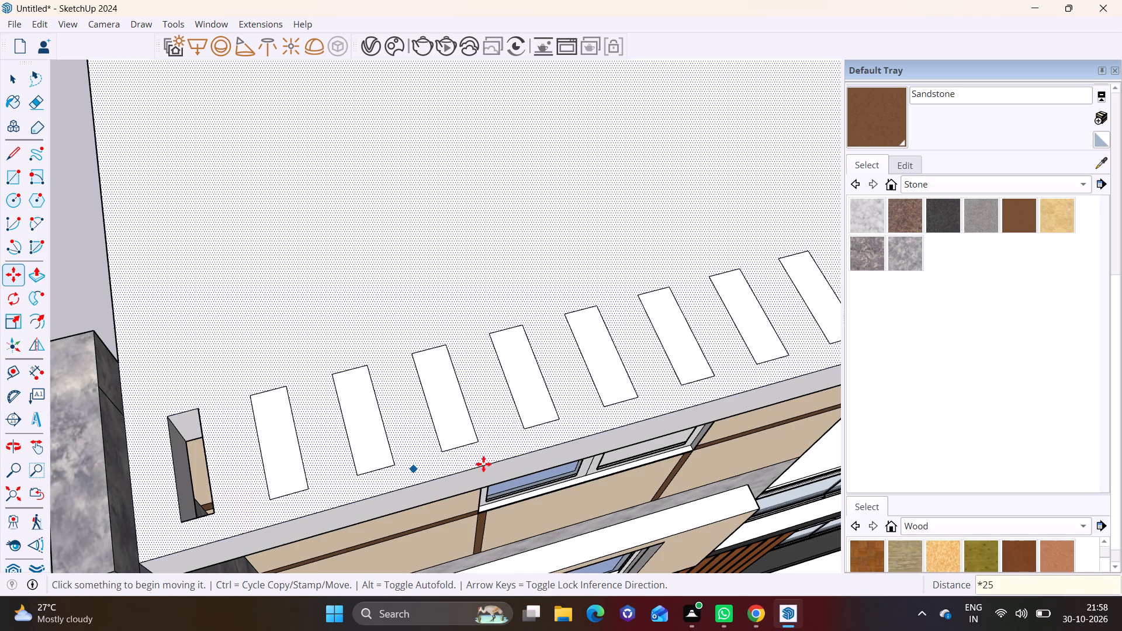
Push the rectangle next to the cut slot down 9 9/16" through the roof slab.
scroll(532, 419, down, 7)
middle_drag(555, 407, 472, 166)
middle_drag(599, 374, 574, 166)
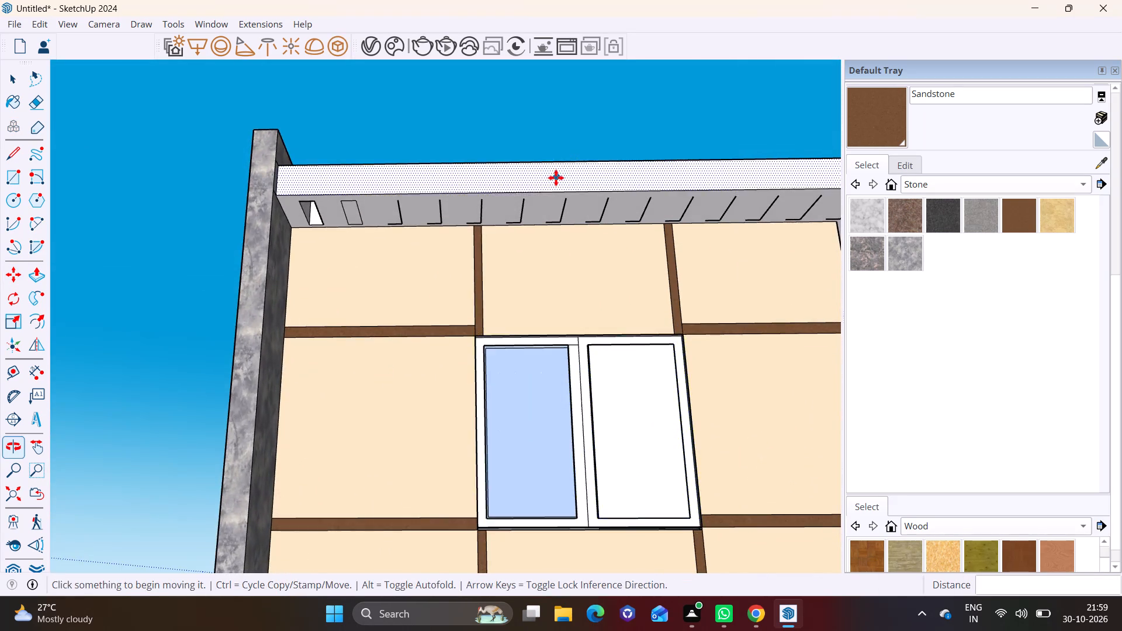
scroll(554, 192, down, 2)
shift+middle_drag(581, 193, 333, 196)
middle_drag(534, 230, 525, 395)
middle_drag(288, 203, 288, 418)
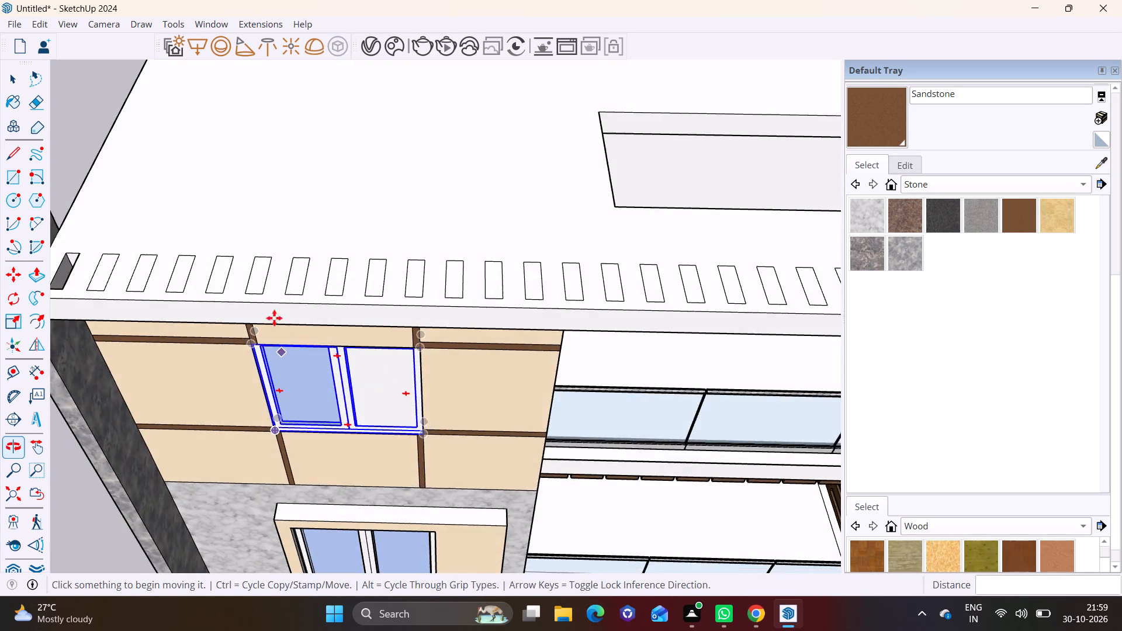
scroll(259, 293, up, 2)
shift+middle_drag(208, 276, 541, 269)
scroll(414, 292, up, 5)
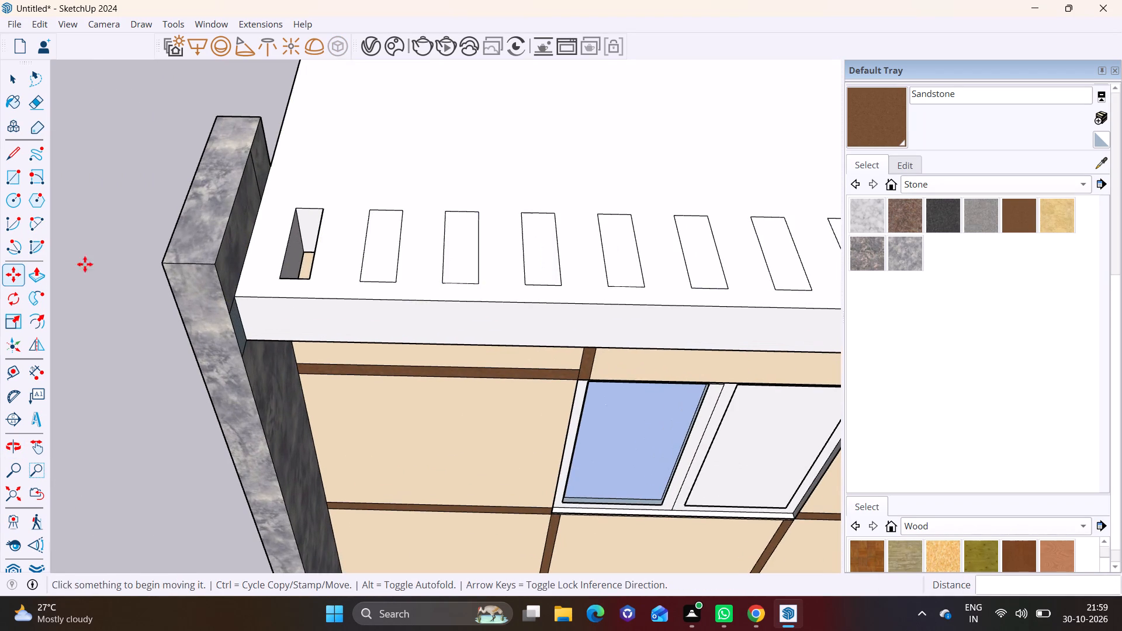
click(29, 277)
click(385, 254)
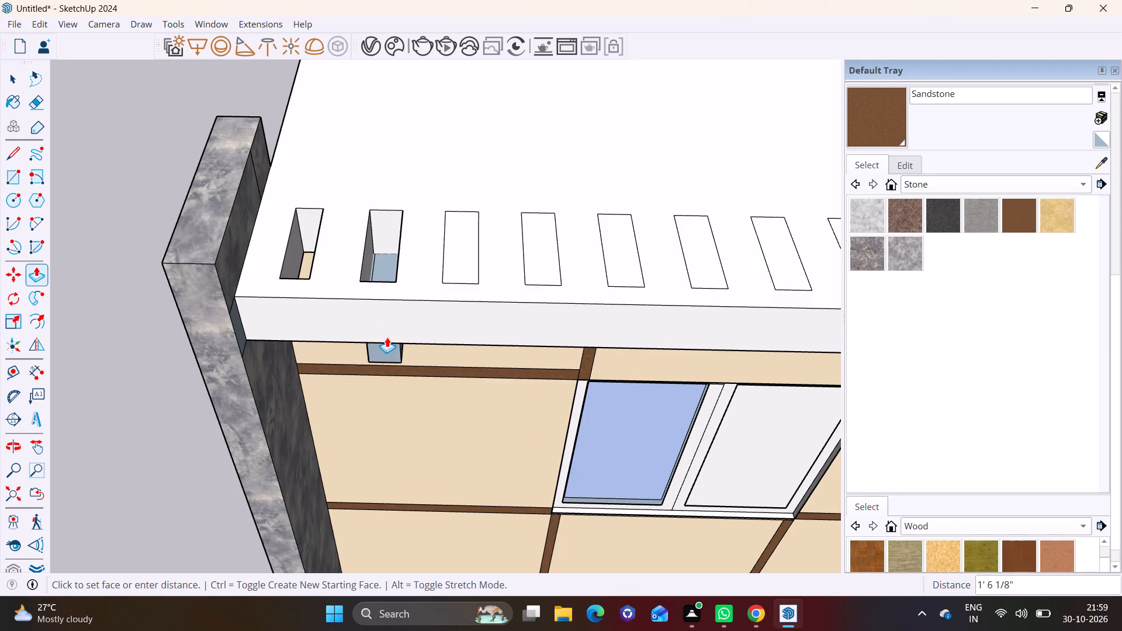
click(379, 345)
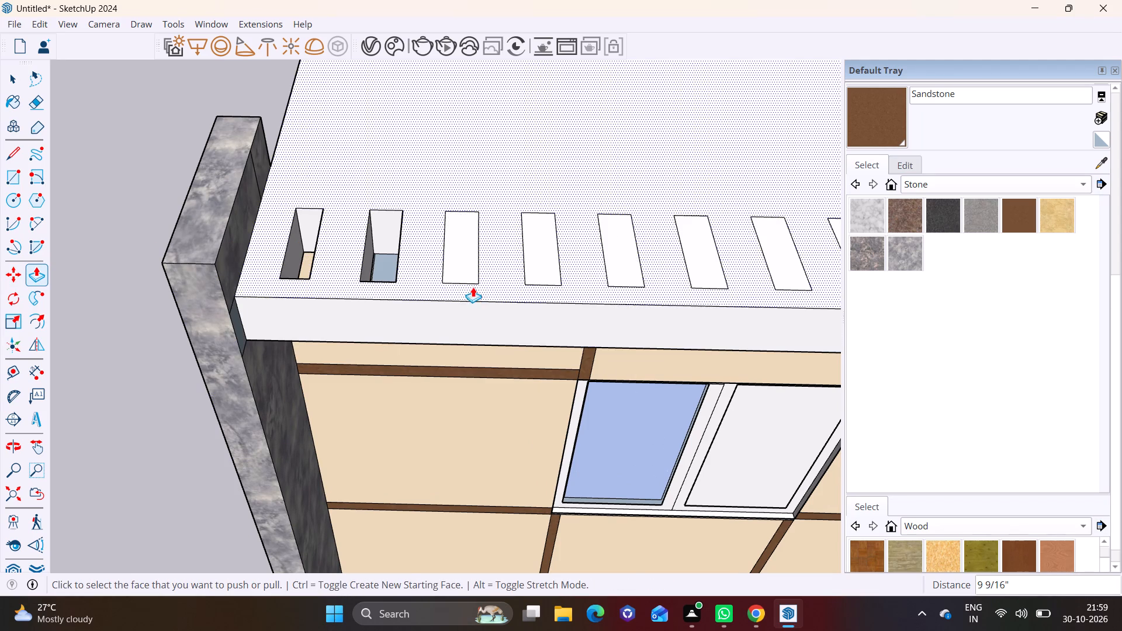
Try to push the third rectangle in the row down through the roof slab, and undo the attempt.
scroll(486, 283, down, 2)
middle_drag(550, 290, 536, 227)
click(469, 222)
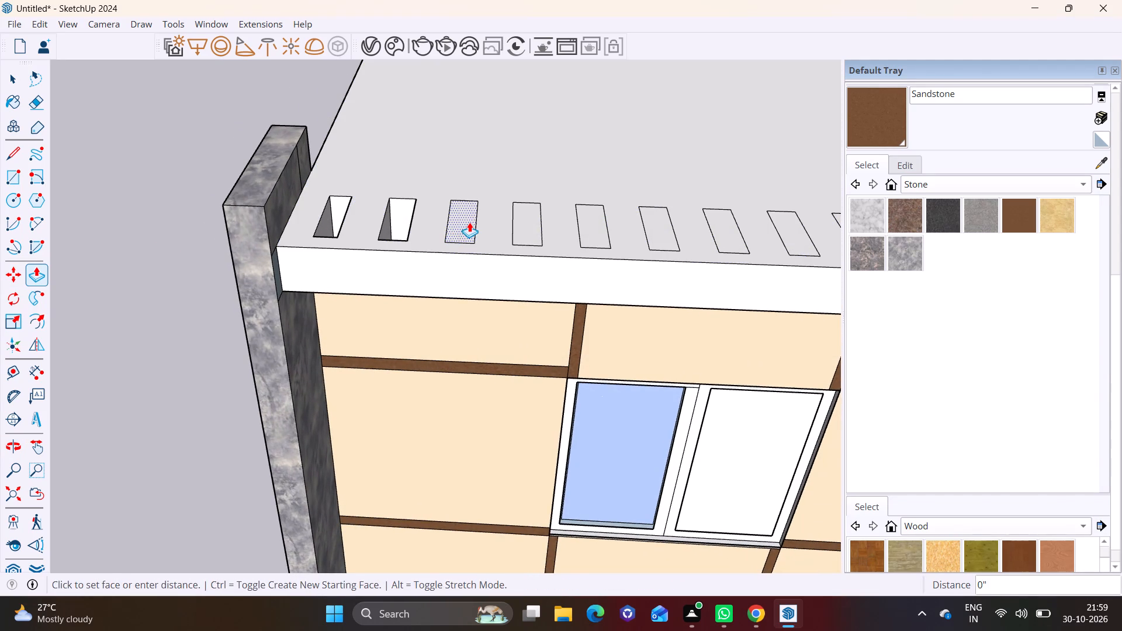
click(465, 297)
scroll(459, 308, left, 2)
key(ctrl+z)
Push the third and fourth rectangles in the row down through the thickness of the roof slab.
middle_drag(461, 154, 464, 123)
click(460, 207)
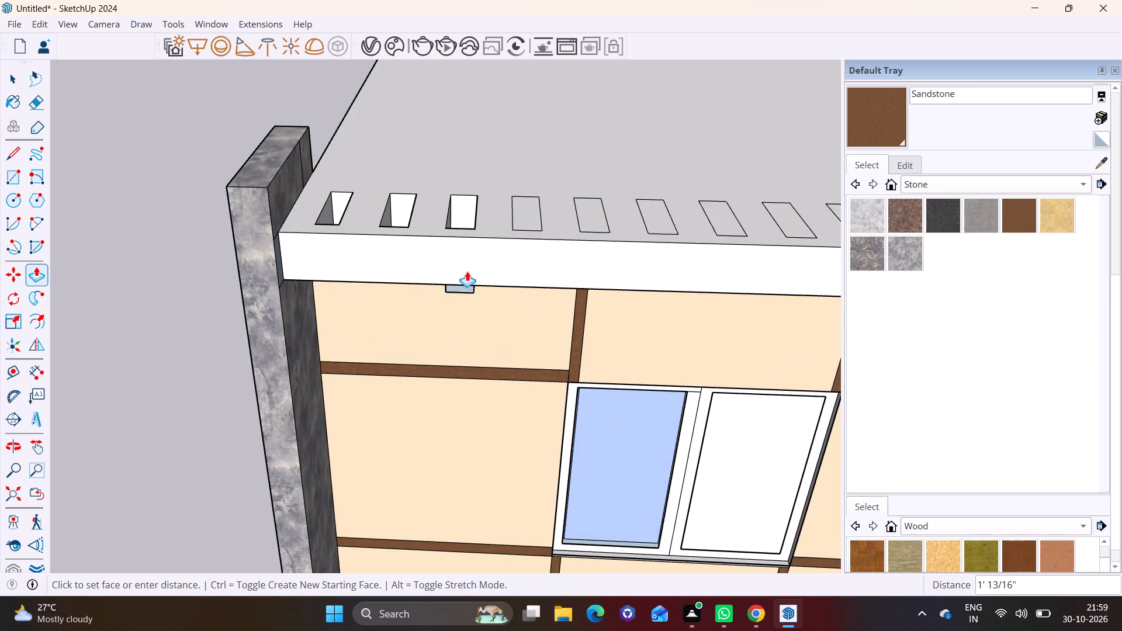
click(430, 283)
click(521, 214)
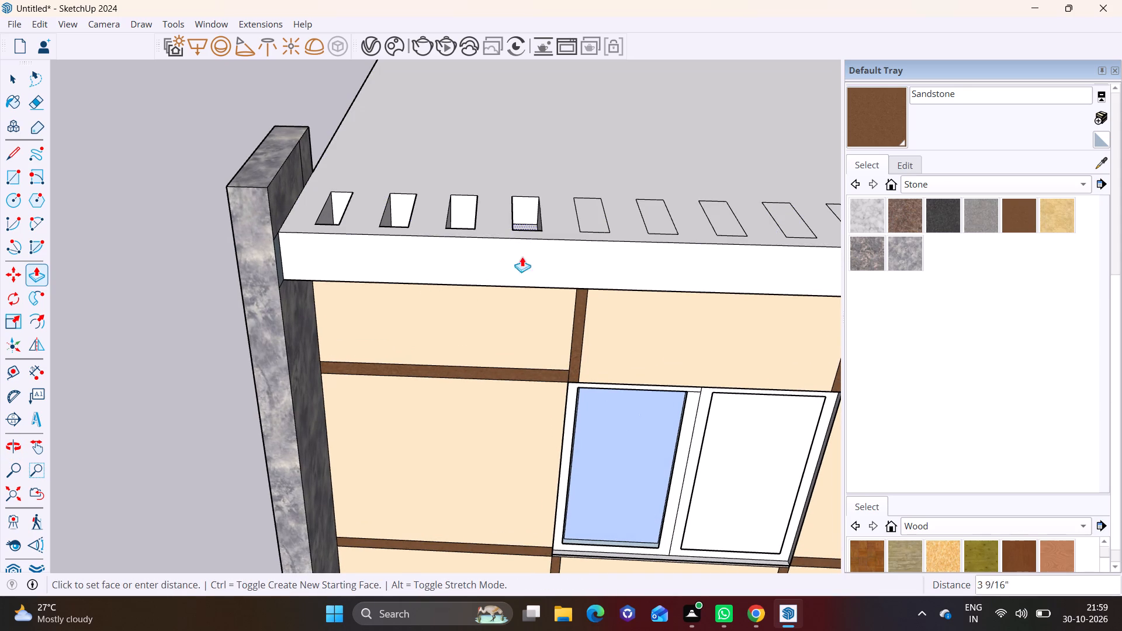
click(528, 285)
Delete the face closing off the second slot on the underside of the roof slab.
middle_drag(549, 281, 588, 38)
middle_drag(561, 185, 554, 161)
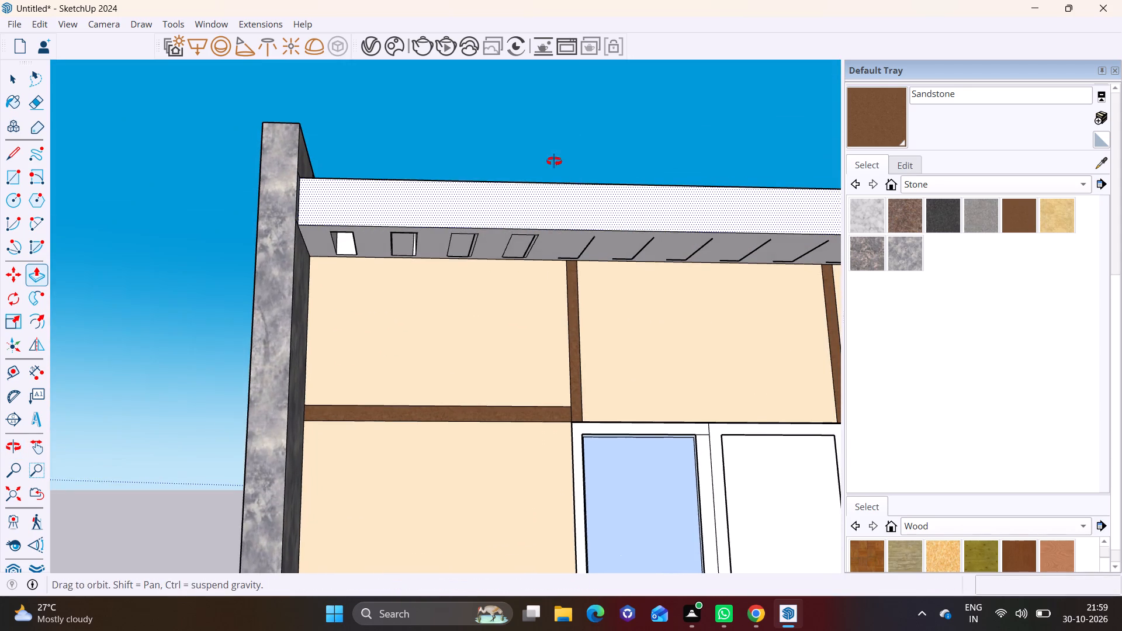
middle_drag(554, 161, 545, 101)
scroll(456, 231, up, 10)
middle_drag(507, 241, 500, 258)
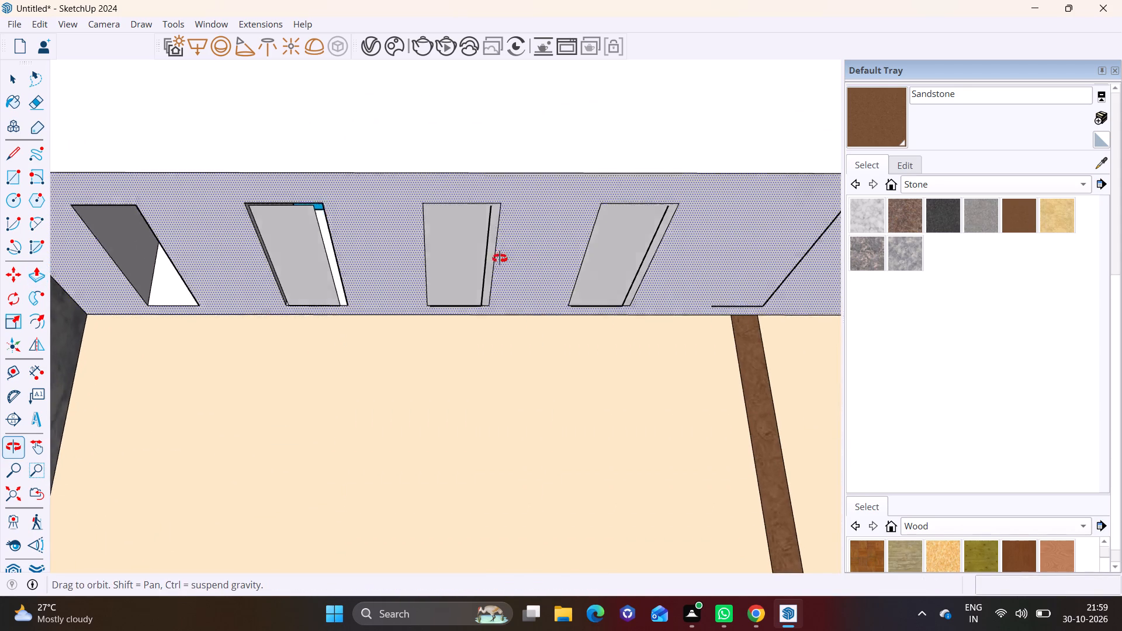
middle_drag(500, 258, 429, 316)
click(300, 283)
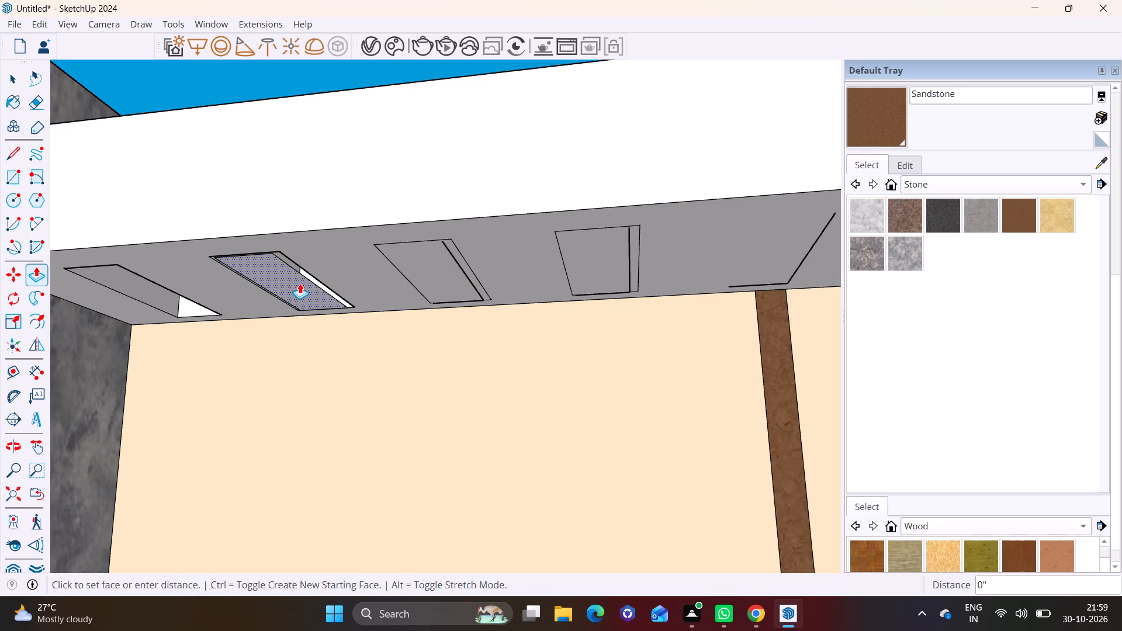
key(Delete)
click(138, 296)
middle_drag(204, 260, 308, 182)
key(ctrl+z)
middle_drag(376, 206, 354, 231)
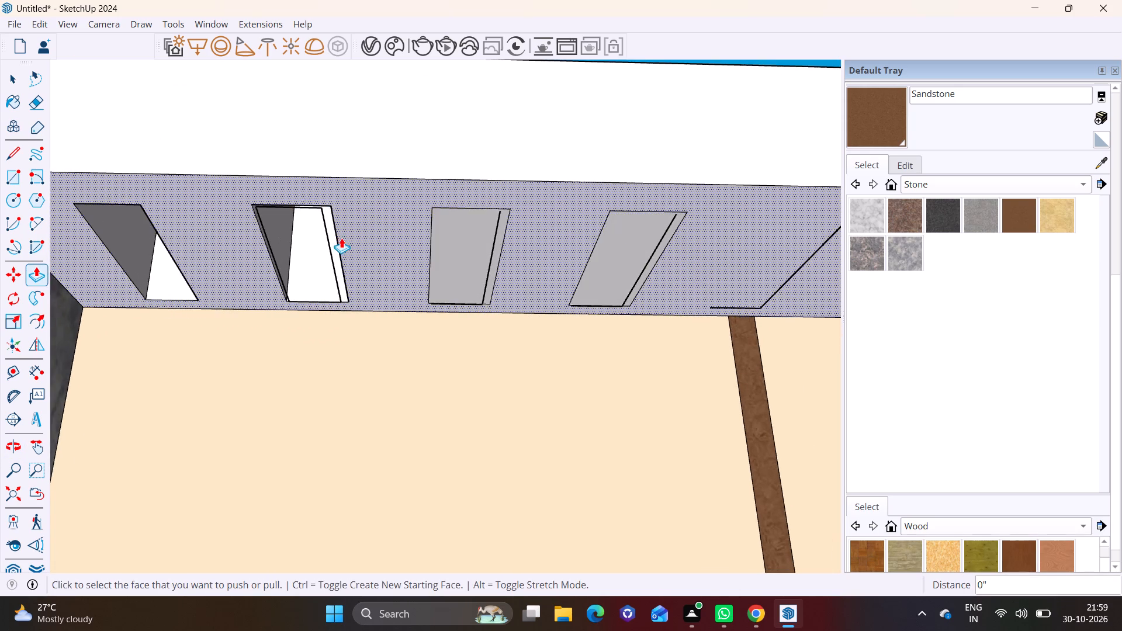
Delete the leftover inner rectangle edges around the second slot's opening on the slab's underside.
scroll(341, 238, up, 6)
key(space)
click(317, 245)
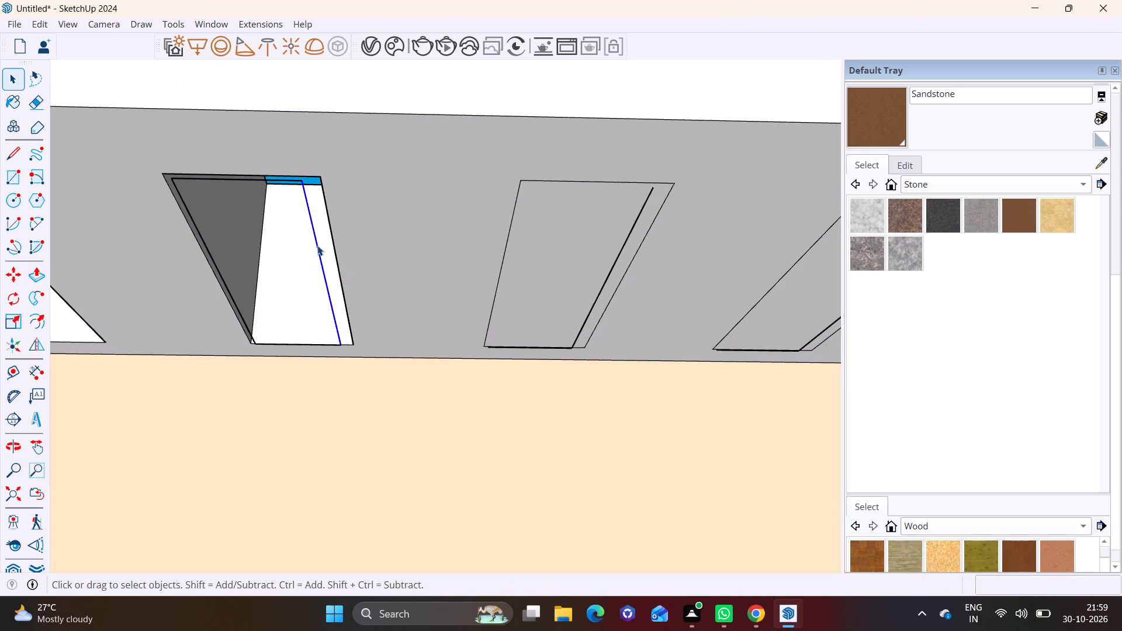
key(Delete)
click(302, 182)
key(Delete)
click(197, 226)
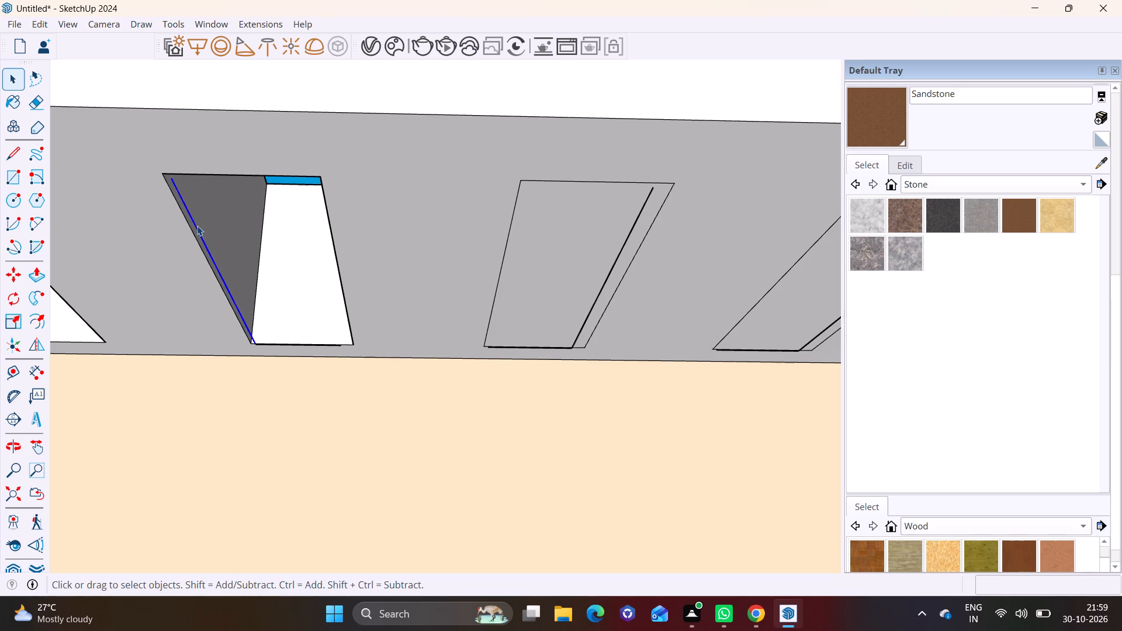
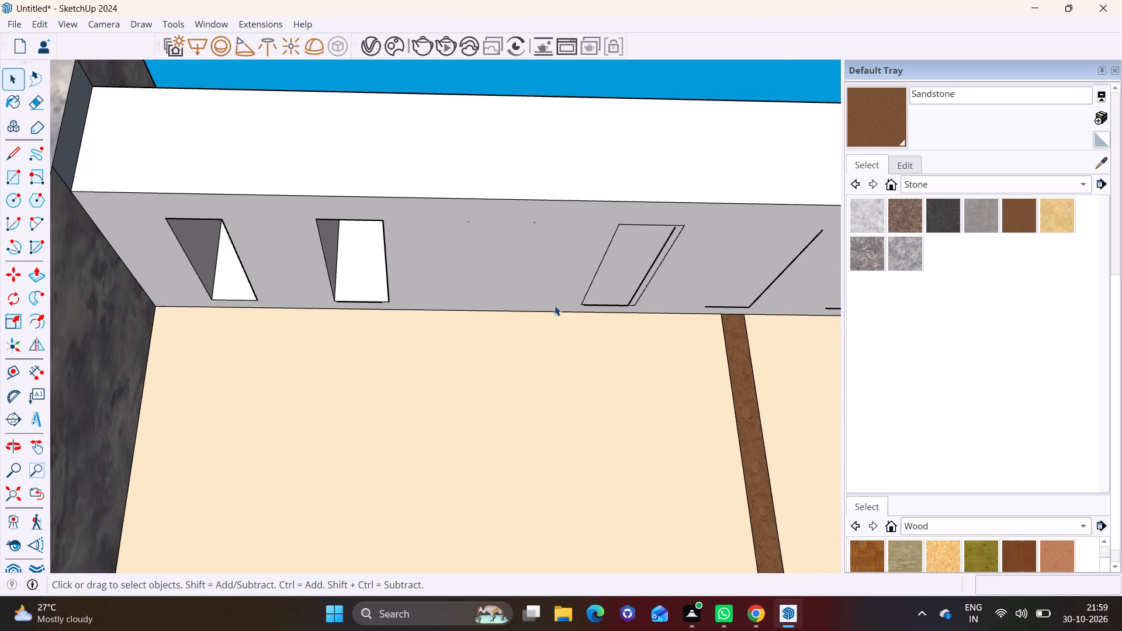
Undo the slot cuts and the row of rectangles drawn on the roof slab's front overhang.
middle_drag(543, 186, 482, 435)
middle_drag(470, 246, 463, 370)
key(ctrl+z)
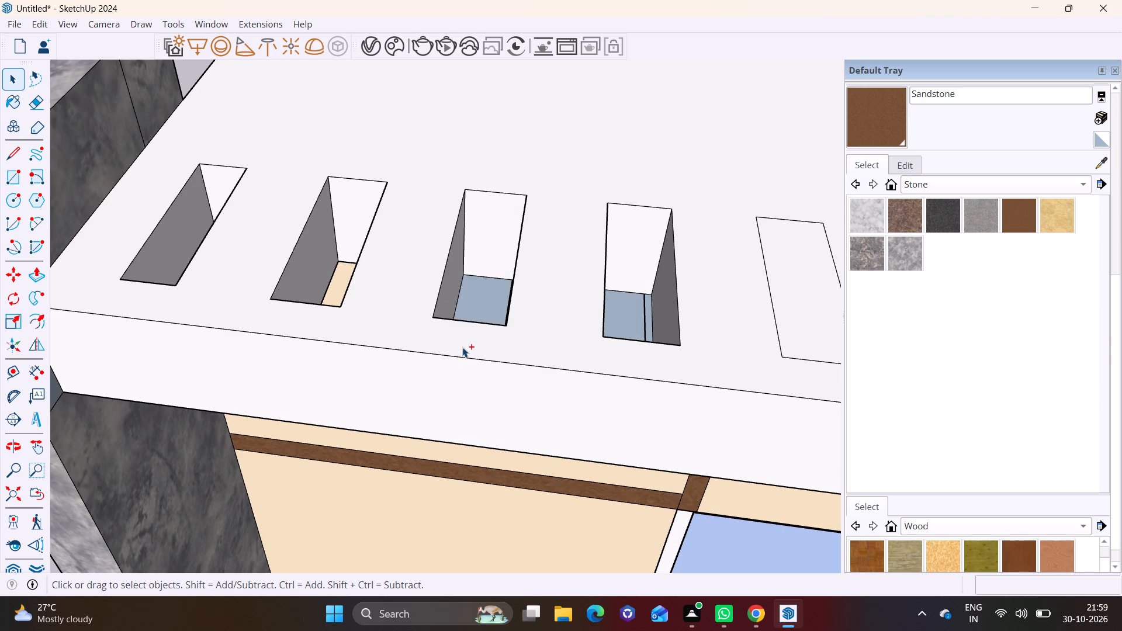
key(ctrl+z)
key(ctrl+z)
key(ctrl+z)
key(ctrl+z)
key(ctrl+z)
key(ctrl+z)
key(ctrl+z)
key(ctrl+z)
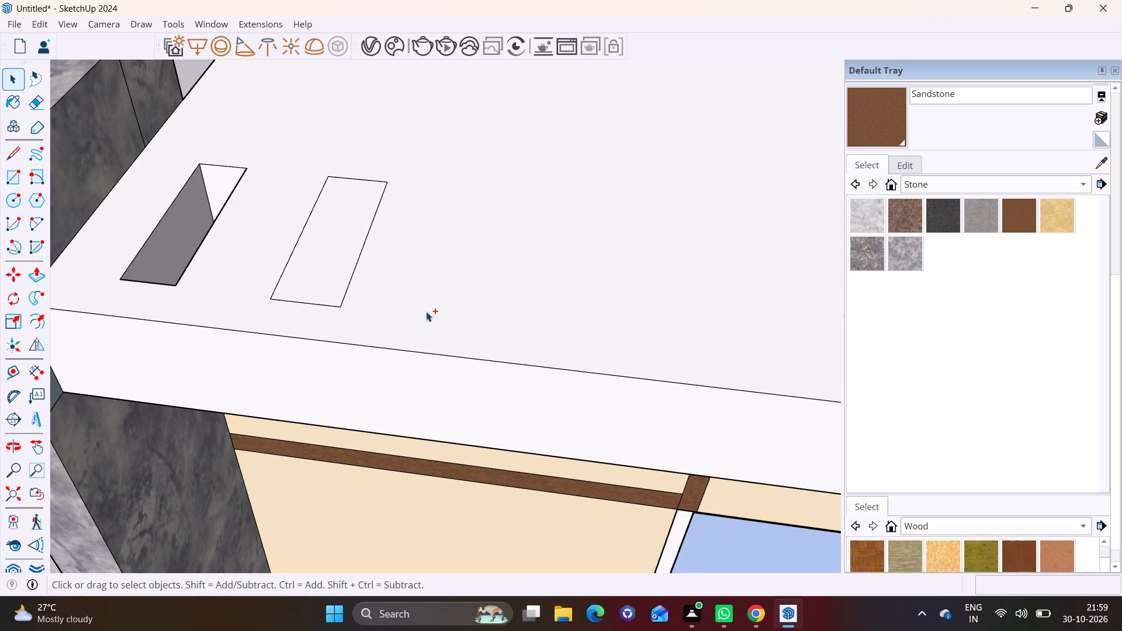
key(ctrl+z)
key(ctrl+z)
key(ctrl+z)
scroll(400, 294, down, 10)
middle_drag(475, 335, 472, 116)
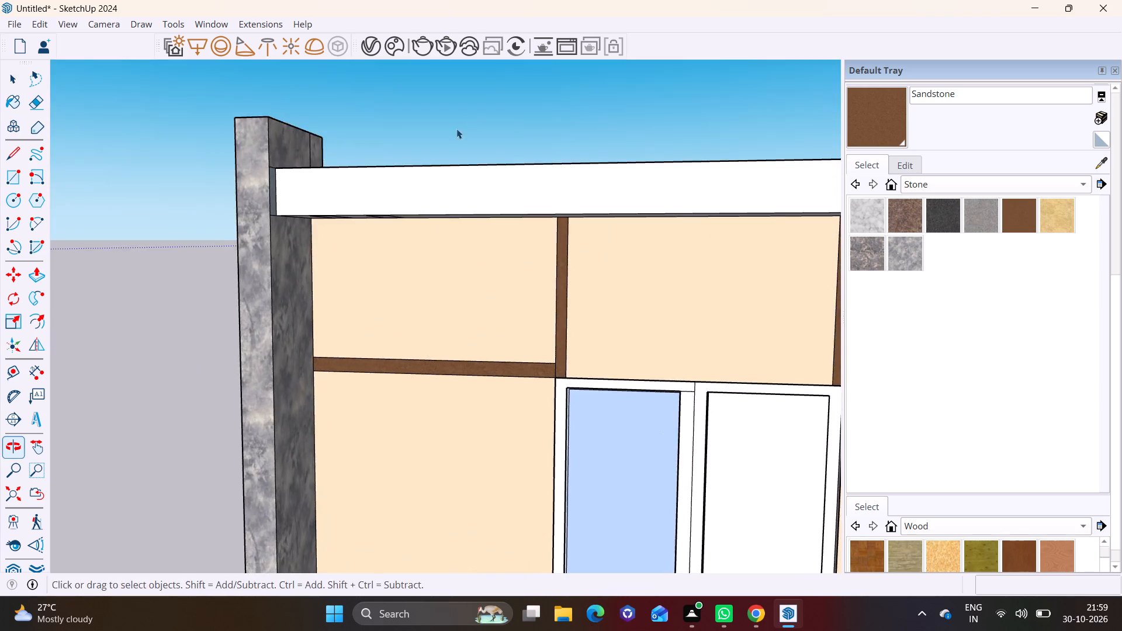
middle_drag(469, 241, 508, 105)
key(ctrl+z)
key(ctrl+z)
key(ctrl+z)
Examine the roof slab and its rectangular opening above the top balcony from below and above.
scroll(492, 254, down, 2)
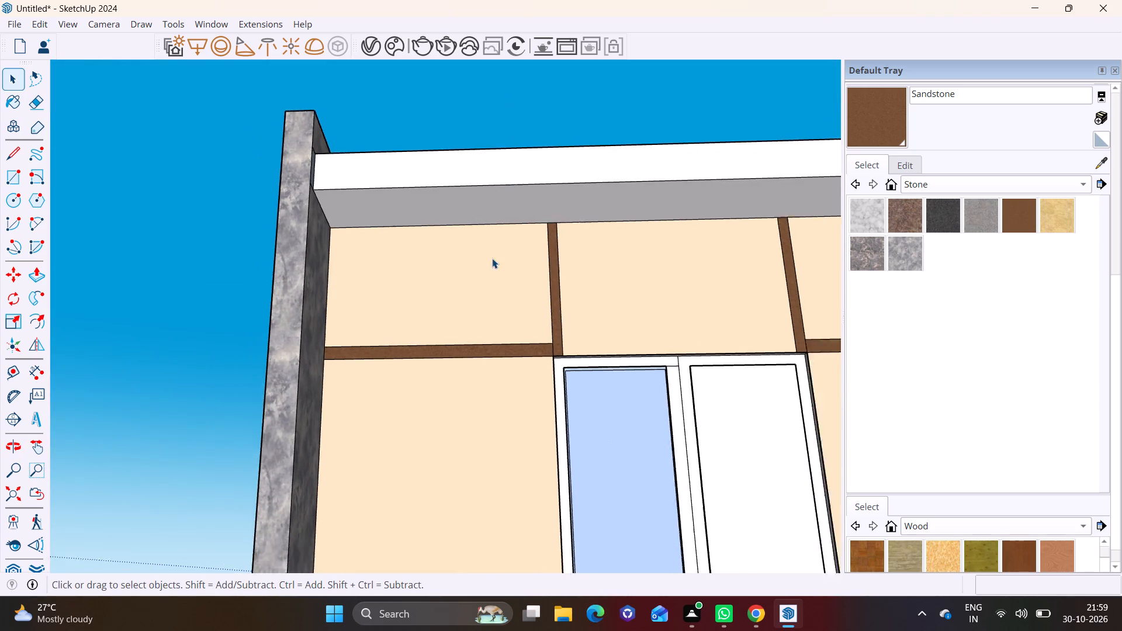
scroll(492, 258, down, 5)
shift+middle_drag(509, 247, 383, 231)
scroll(624, 240, down, 8)
shift+middle_drag(732, 268, 410, 249)
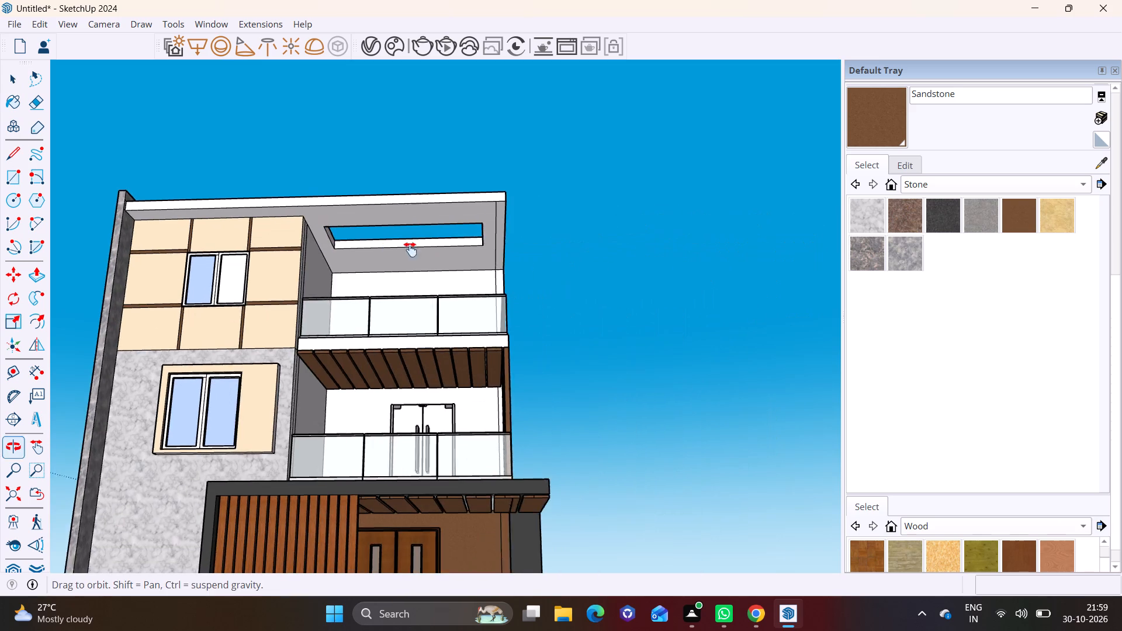
shift+middle_drag(410, 249, 409, 249)
middle_drag(512, 214, 237, 394)
scroll(560, 199, up, 4)
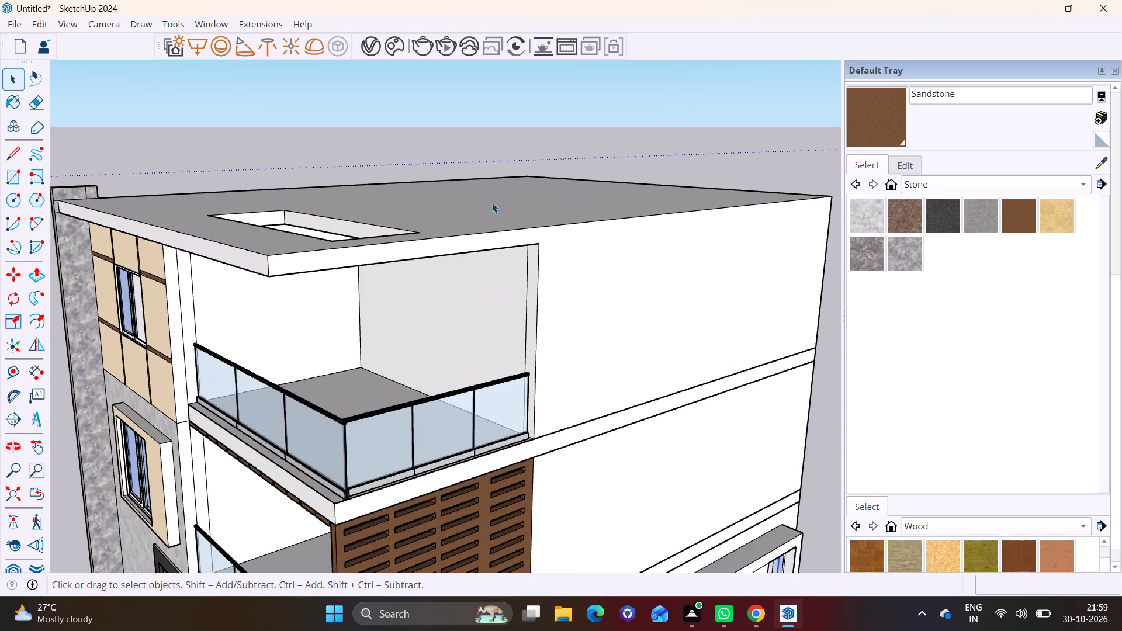
scroll(492, 203, up, 2)
middle_drag(455, 242, 666, 143)
scroll(363, 204, up, 5)
scroll(391, 201, down, 11)
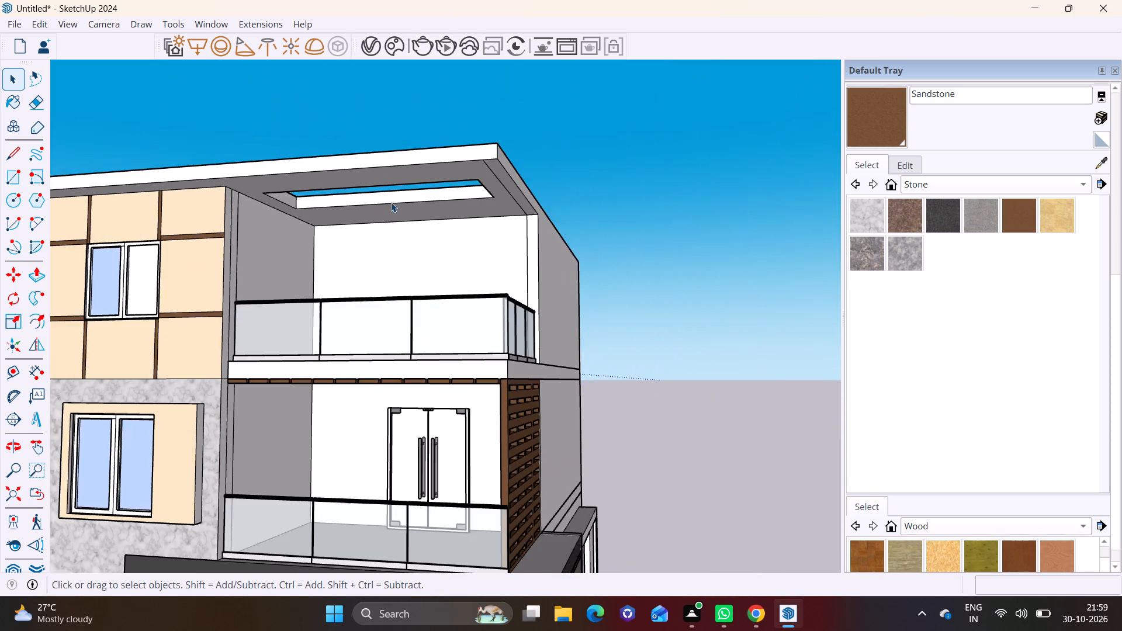
middle_drag(412, 199, 330, 370)
scroll(374, 307, down, 2)
Paint the roof slab's underside and the narrow strip along its outer side with the Sandstone material.
drag(867, 138, 872, 139)
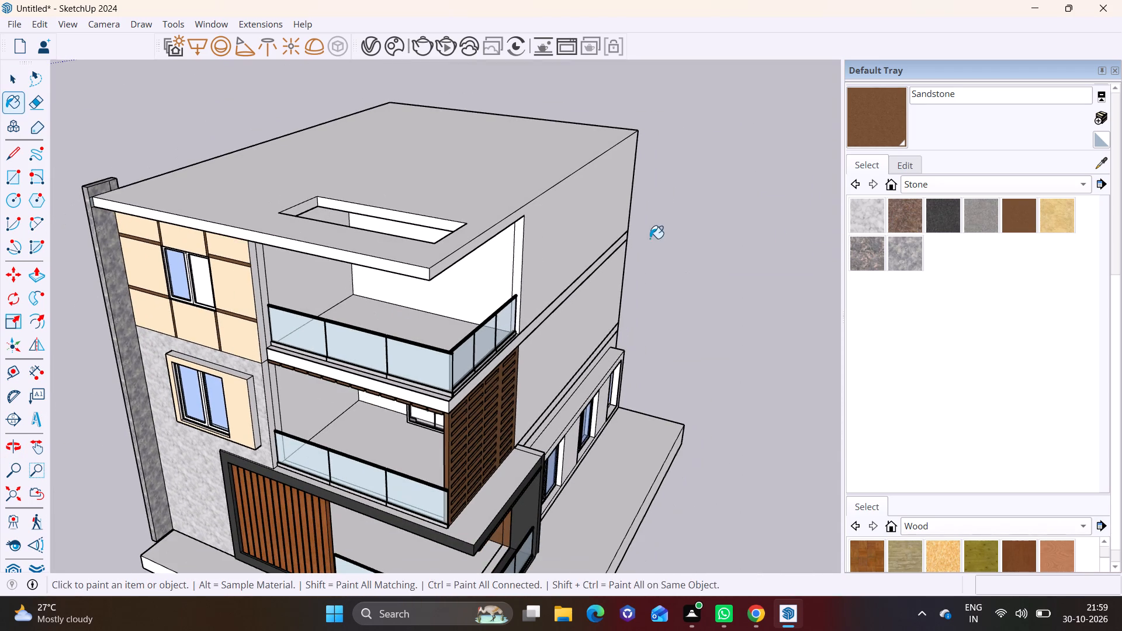
middle_drag(333, 268, 391, 119)
middle_drag(365, 174, 434, 44)
click(333, 157)
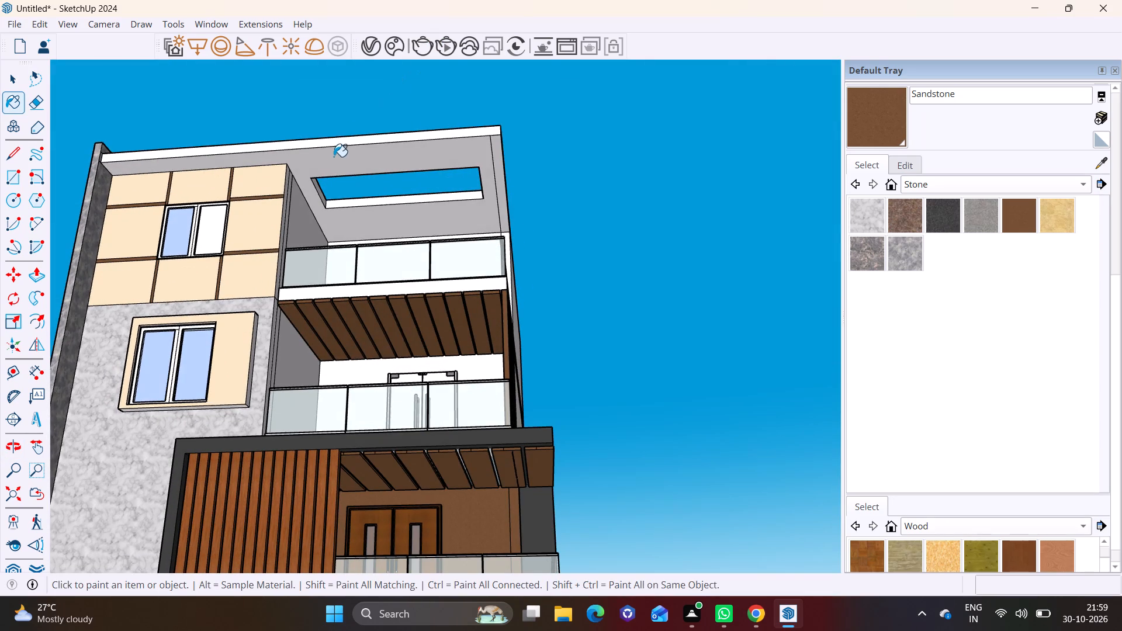
click(494, 181)
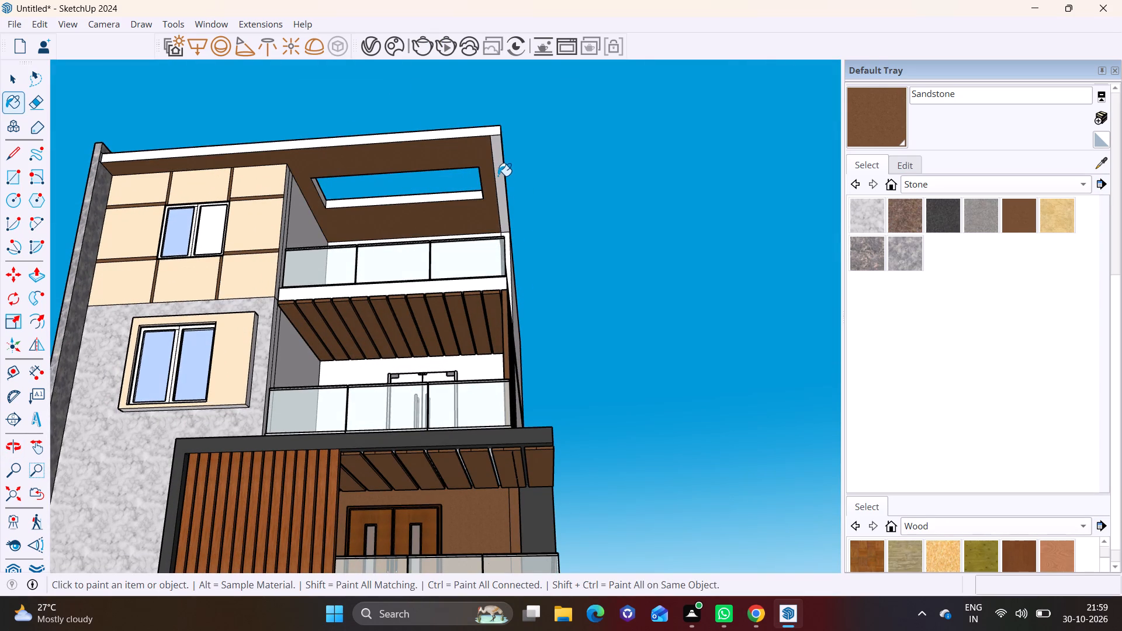
click(498, 176)
key(space)
Paint the roof opening's rear and inner side faces and the slab's front edge with Sandstone.
scroll(431, 188, up, 5)
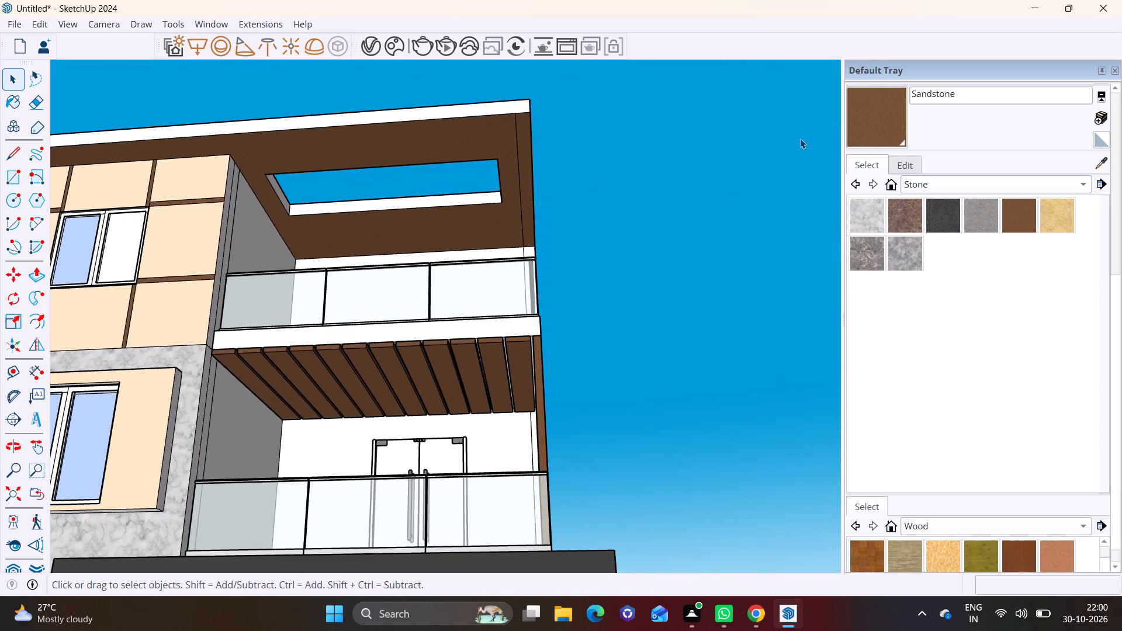
click(857, 115)
click(400, 206)
scroll(262, 182, up, 3)
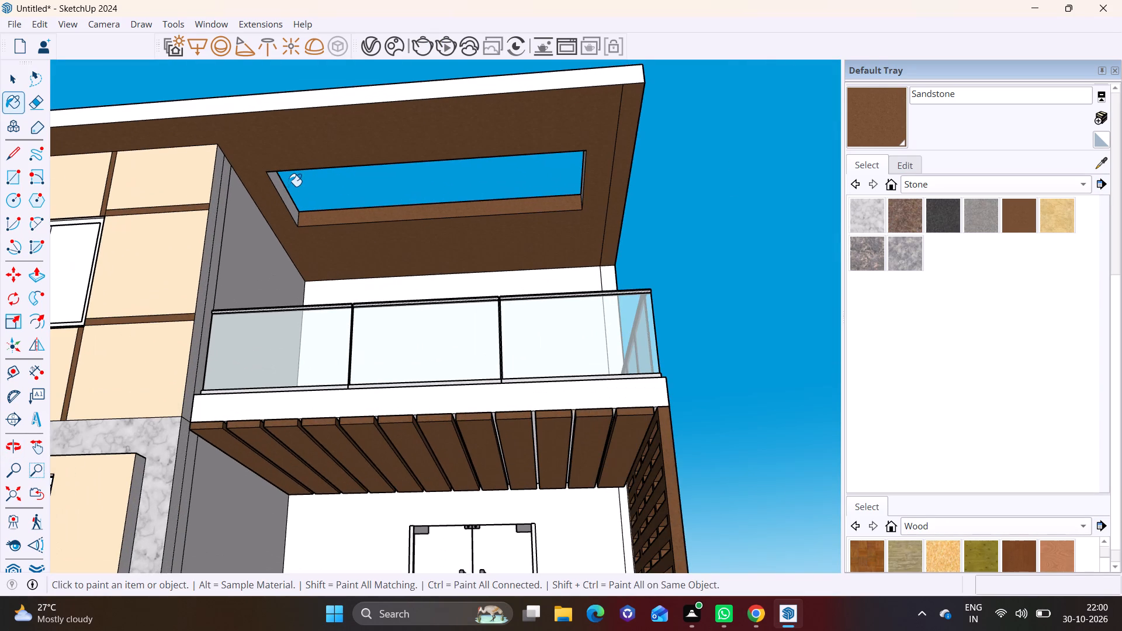
click(286, 193)
click(360, 100)
Paint the remaining inner faces of the roof opening with Sandstone.
middle_drag(446, 102, 129, 325)
scroll(431, 151, up, 1)
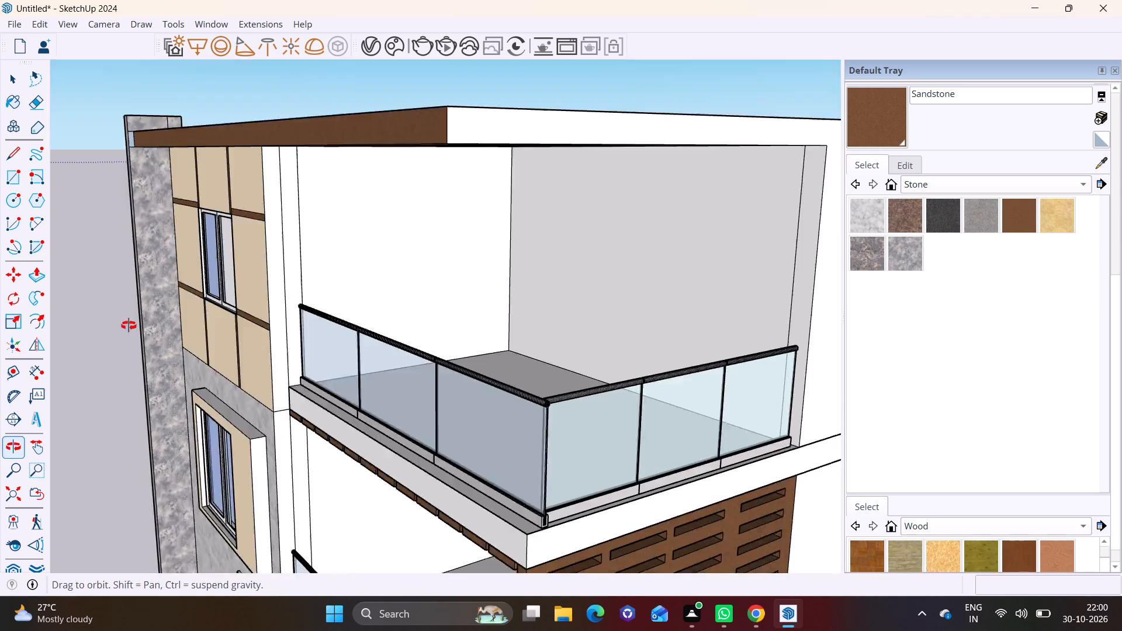
middle_drag(129, 325, 124, 324)
middle_drag(486, 140, 297, 297)
scroll(507, 169, up, 1)
middle_drag(507, 169, 372, 139)
scroll(216, 111, up, 1)
click(166, 92)
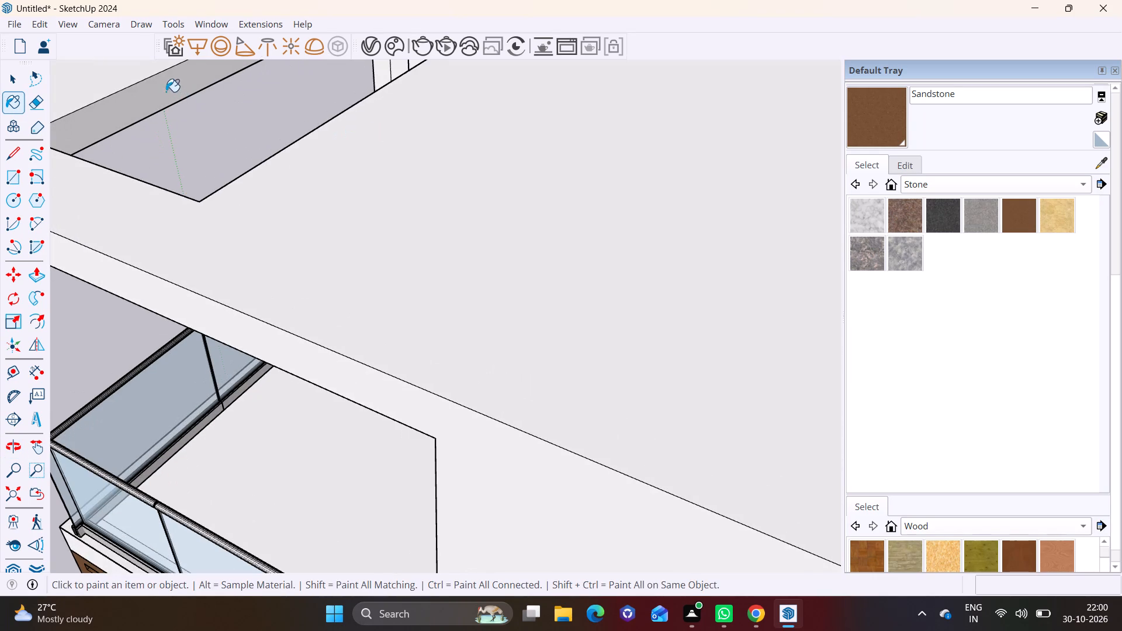
scroll(208, 216, down, 3)
middle_drag(203, 231, 64, 269)
middle_drag(195, 102, 41, 148)
scroll(191, 89, up, 3)
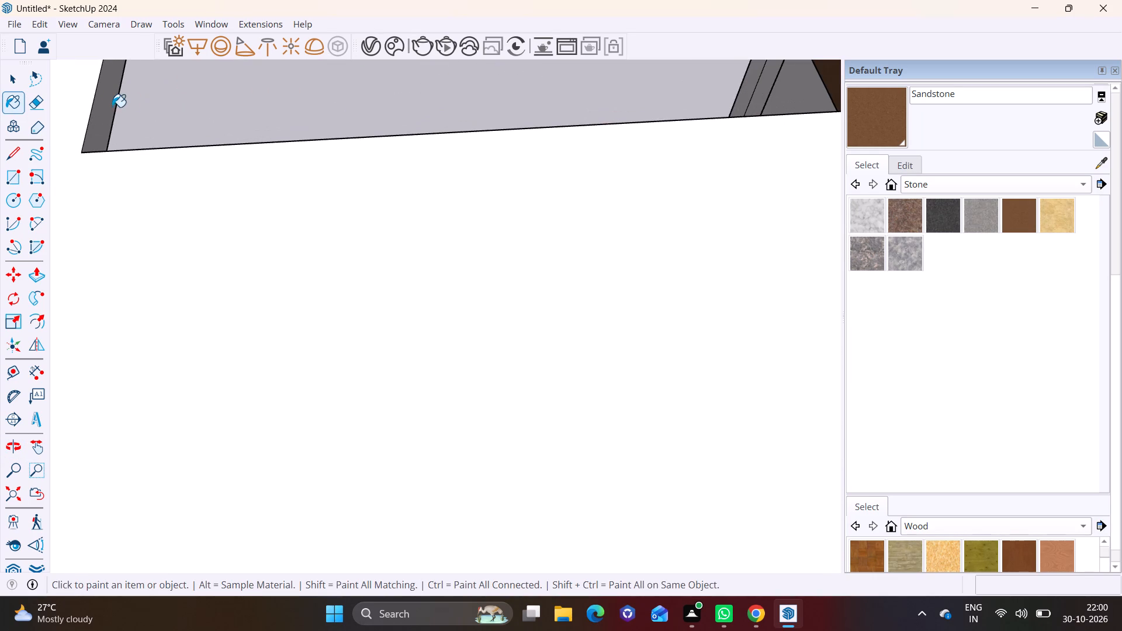
click(106, 107)
Draw a line across the roof slab's side edge, up from the balcony wall corner, to separate the overhang from the side wall.
scroll(200, 220, down, 19)
middle_drag(277, 313, 747, 231)
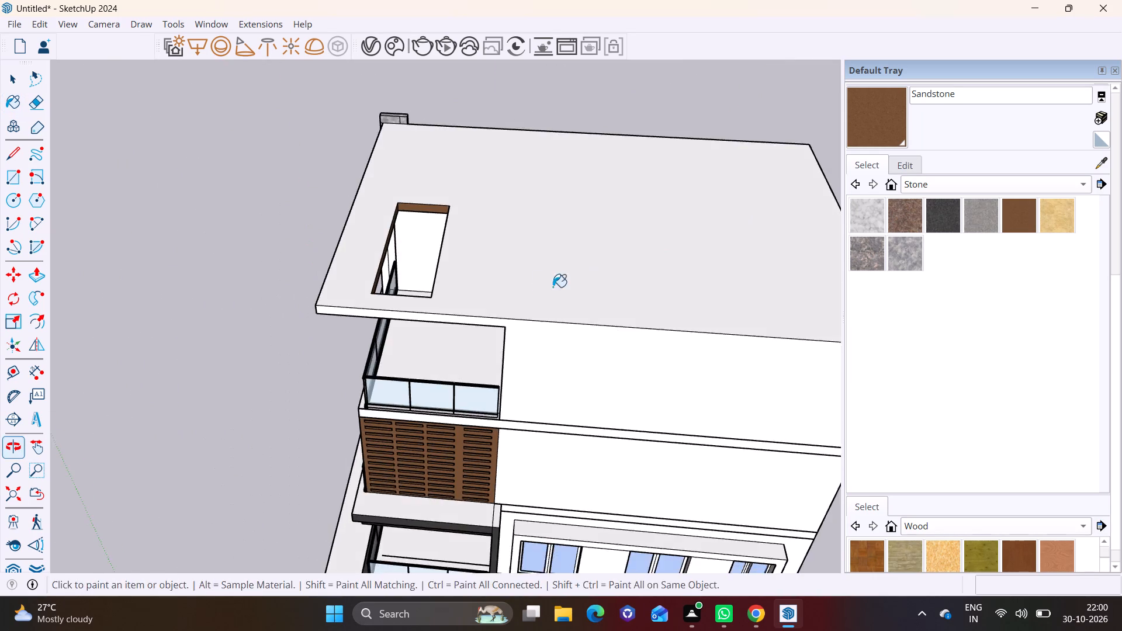
middle_drag(532, 291, 847, 180)
middle_drag(628, 219, 719, 95)
scroll(680, 192, up, 3)
middle_drag(626, 195, 617, 192)
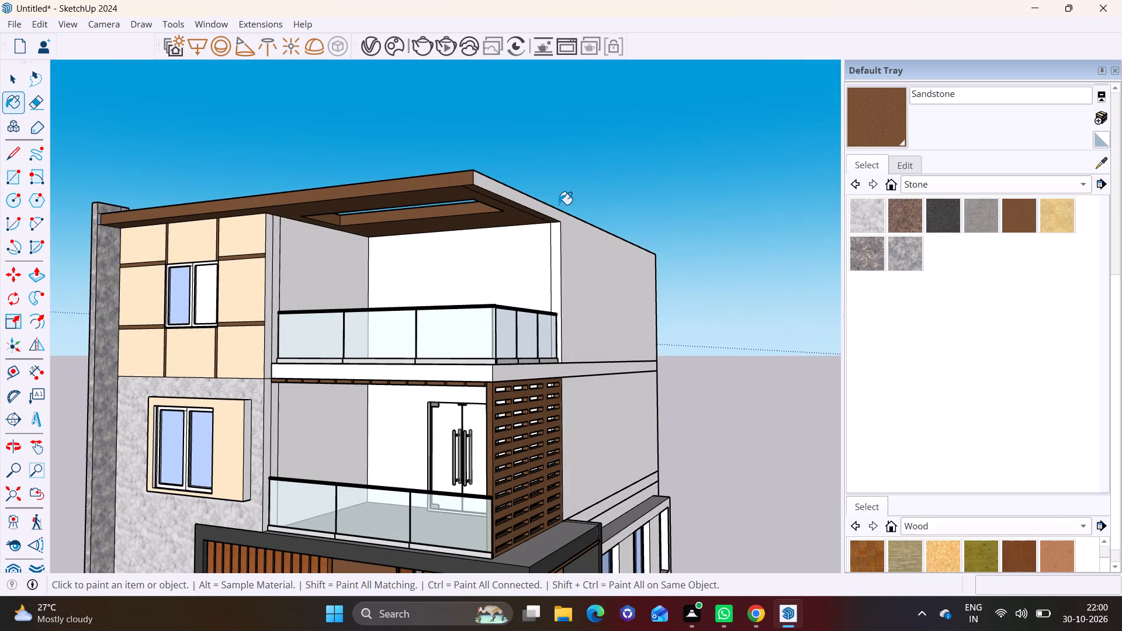
scroll(555, 195, up, 4)
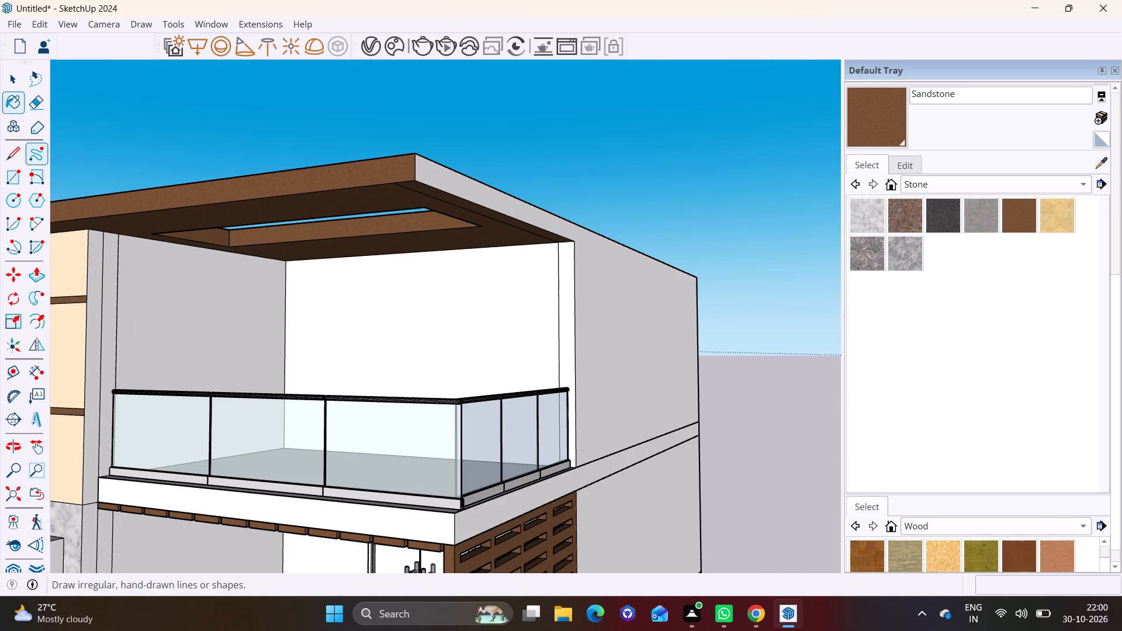
click(15, 150)
scroll(583, 232, up, 2)
click(576, 243)
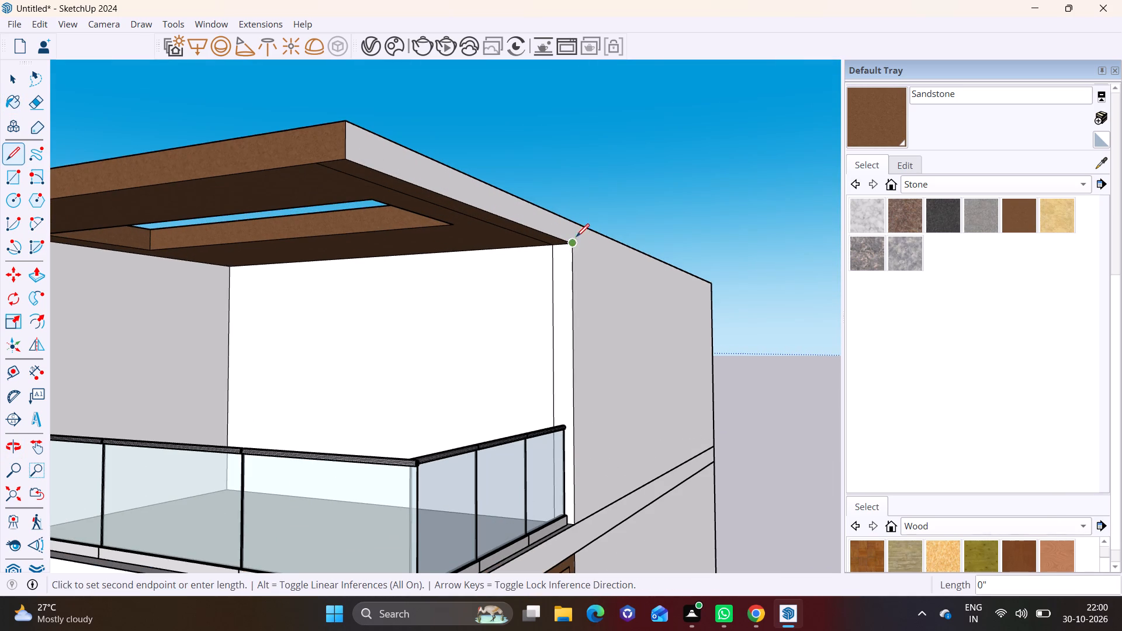
click(575, 222)
key(space)
Paint the separated side edge of the roof overhang with Sandstone.
click(871, 116)
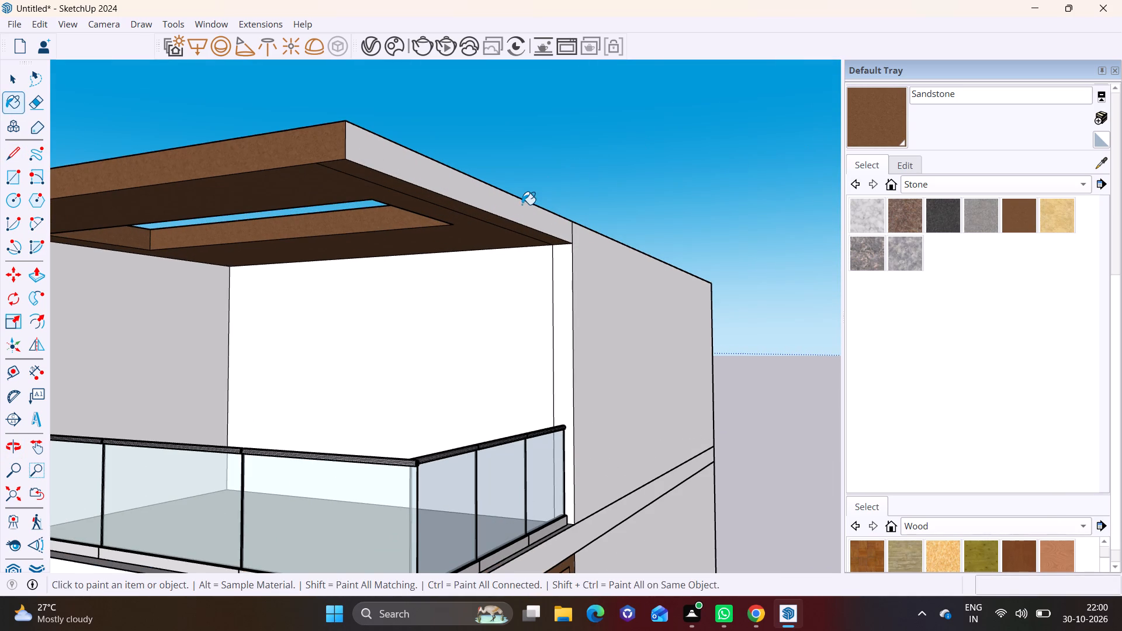
click(520, 206)
key(space)
Look over the whole front of the house with its painted roof overhang.
scroll(576, 201, down, 15)
shift+middle_drag(626, 221, 604, 200)
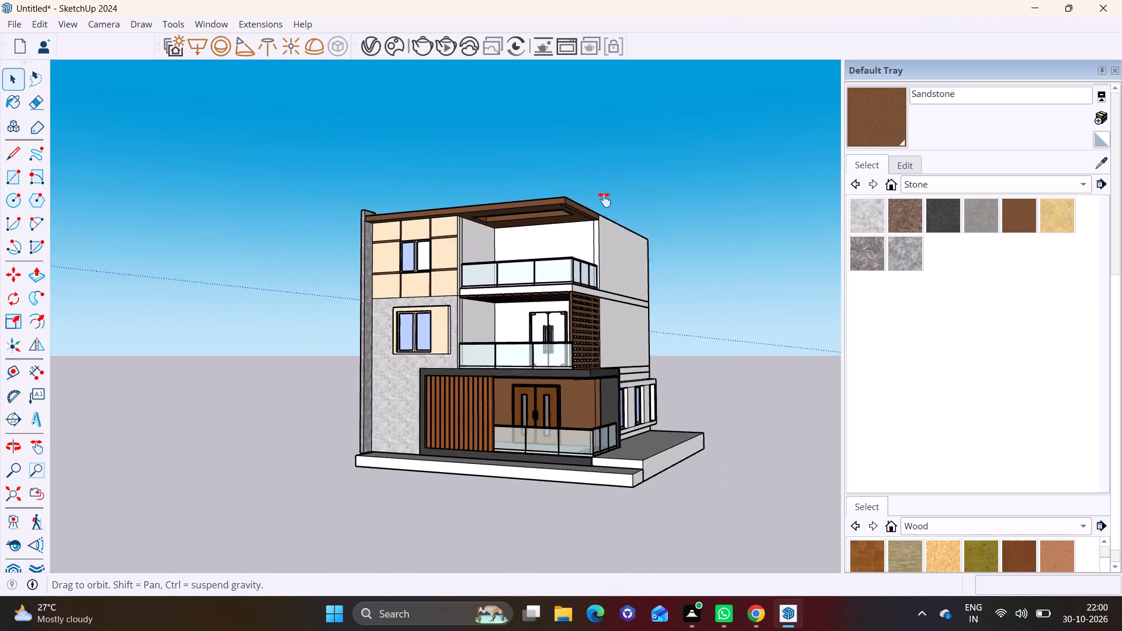
shift+middle_drag(604, 200, 585, 143)
scroll(459, 216, up, 4)
shift+middle_drag(467, 220, 473, 371)
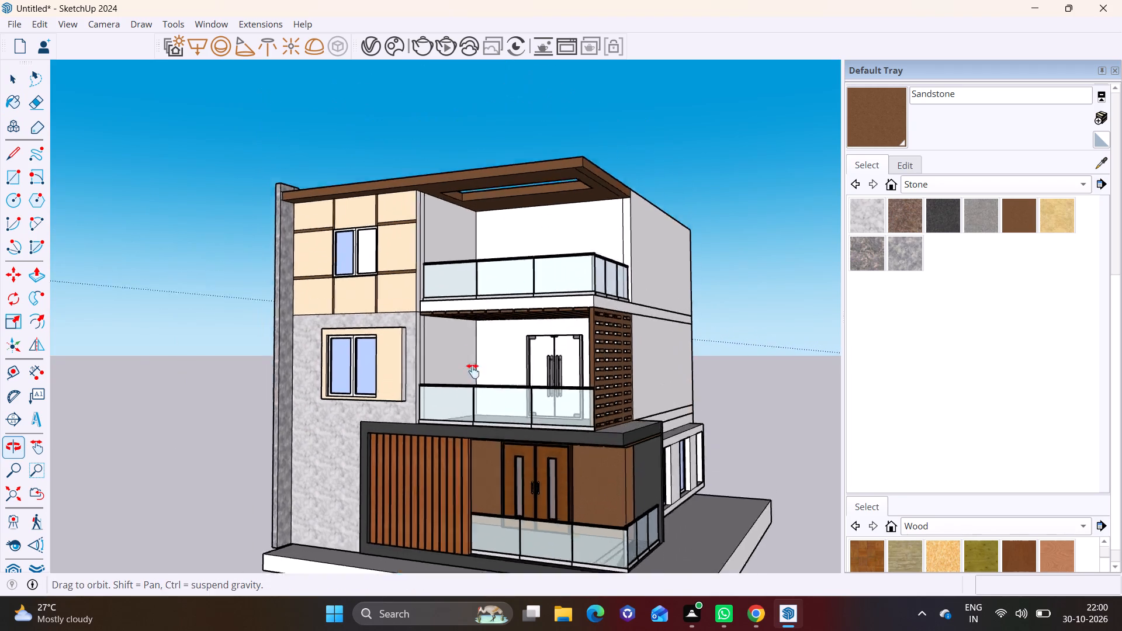
shift+middle_drag(473, 371, 478, 296)
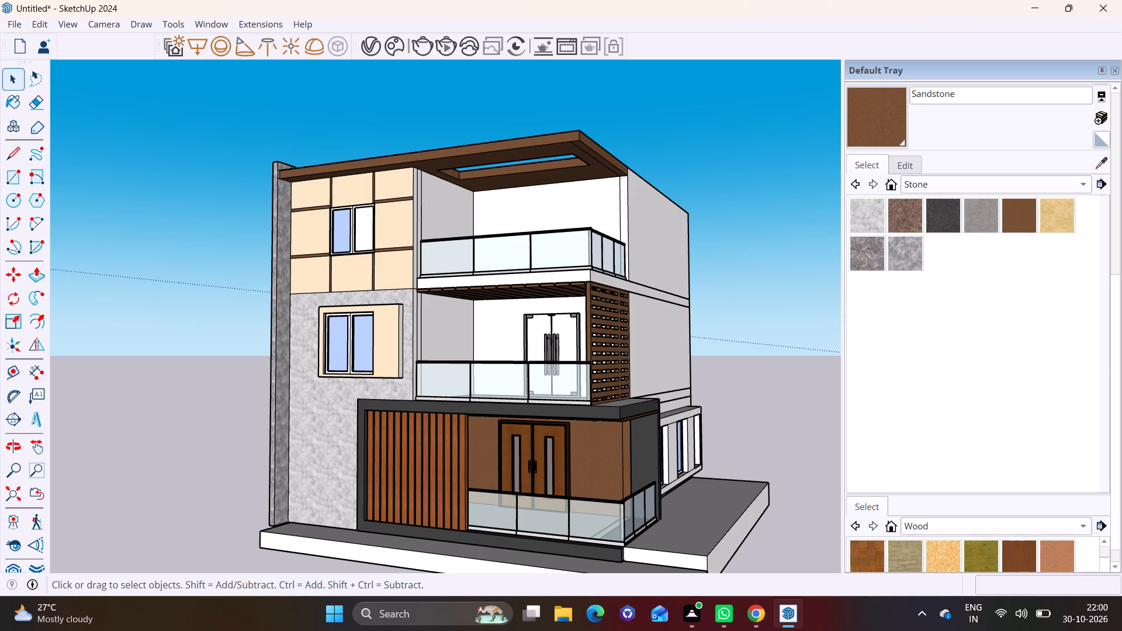
scroll(1121, 36, down, 4)
scroll(847, 50, down, 6)
Draw two rectangles on the top floor's side wall, about 8' 5" by 6' 2" nearer the balcony and 5' 11" by 3' 8" near the rear corner.
shift+middle_drag(656, 305, 437, 305)
middle_drag(529, 304, 258, 329)
scroll(519, 339, up, 3)
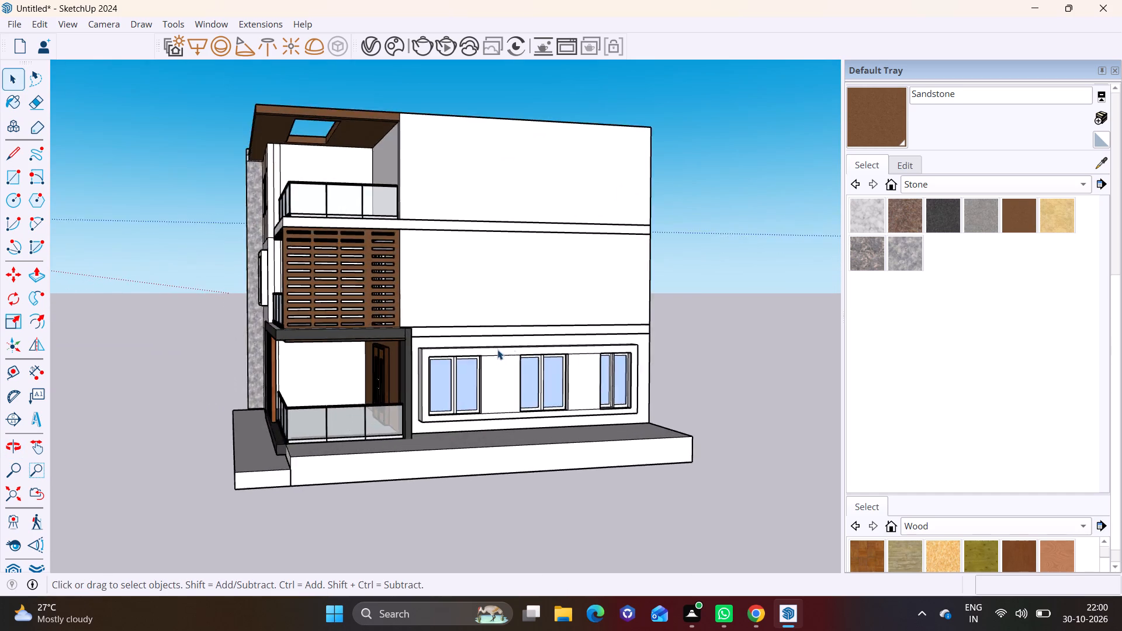
scroll(497, 349, up, 2)
shift+middle_drag(529, 330, 422, 360)
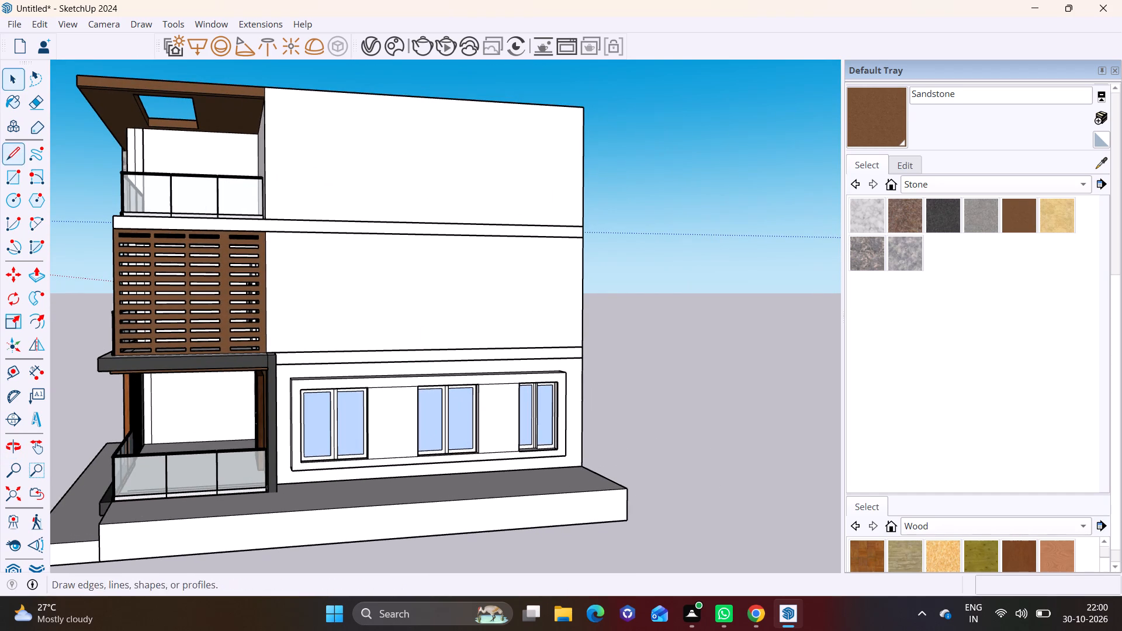
drag(8, 176, 17, 178)
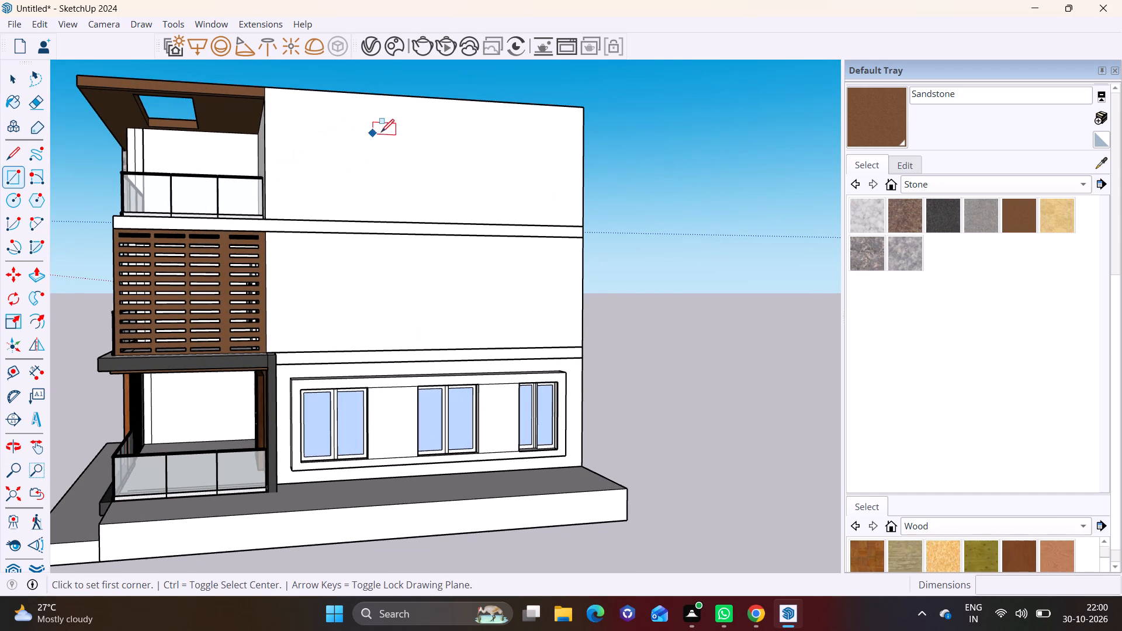
click(377, 113)
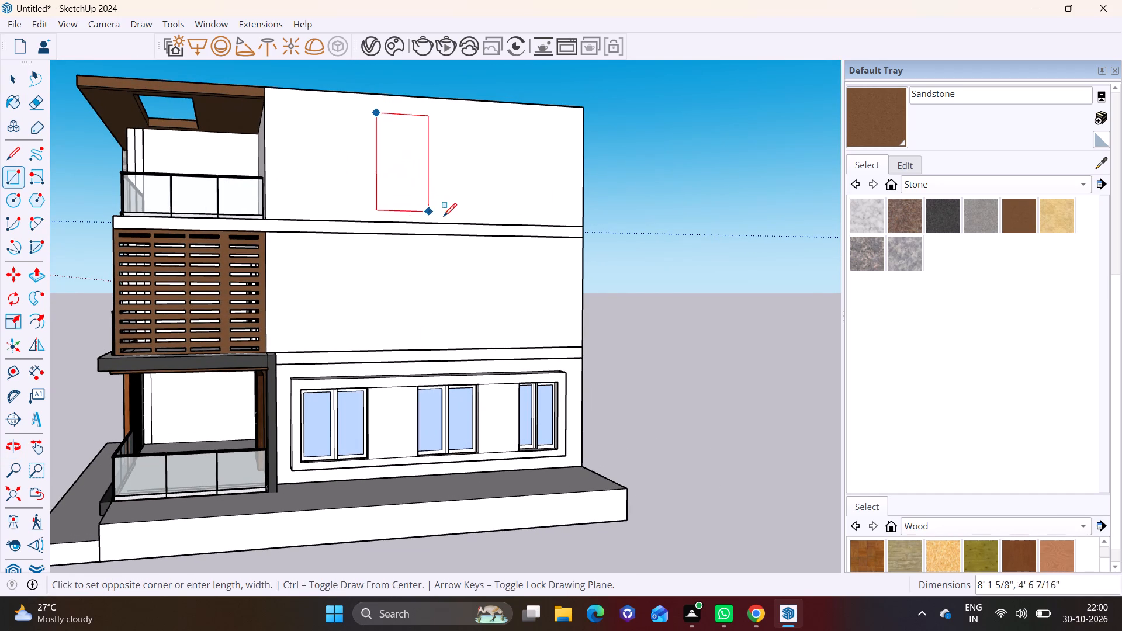
click(447, 214)
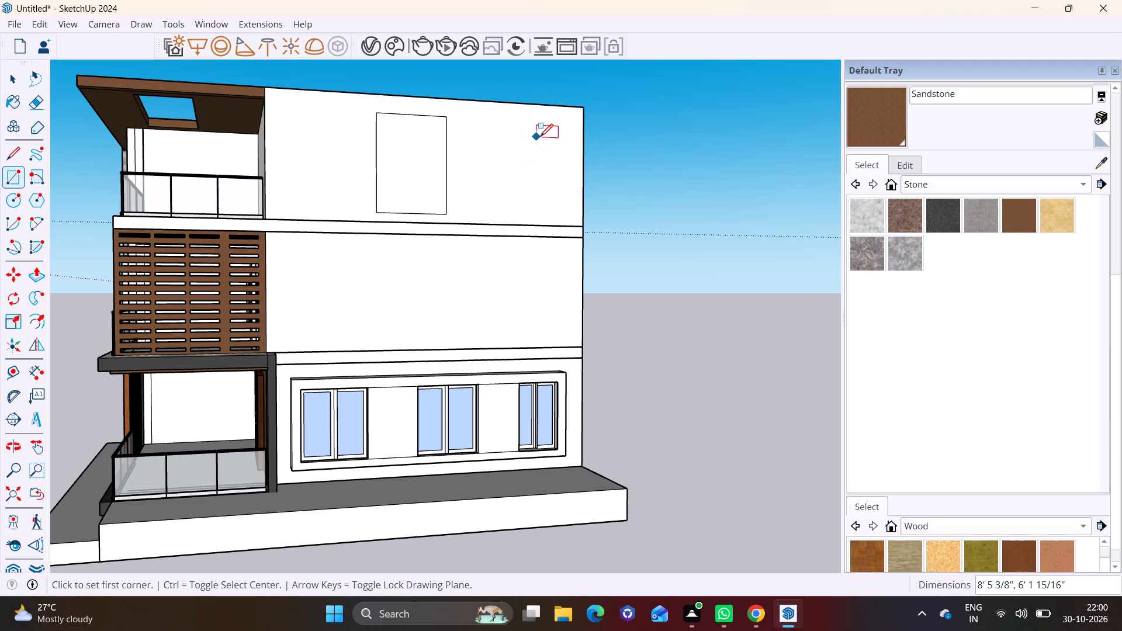
click(526, 135)
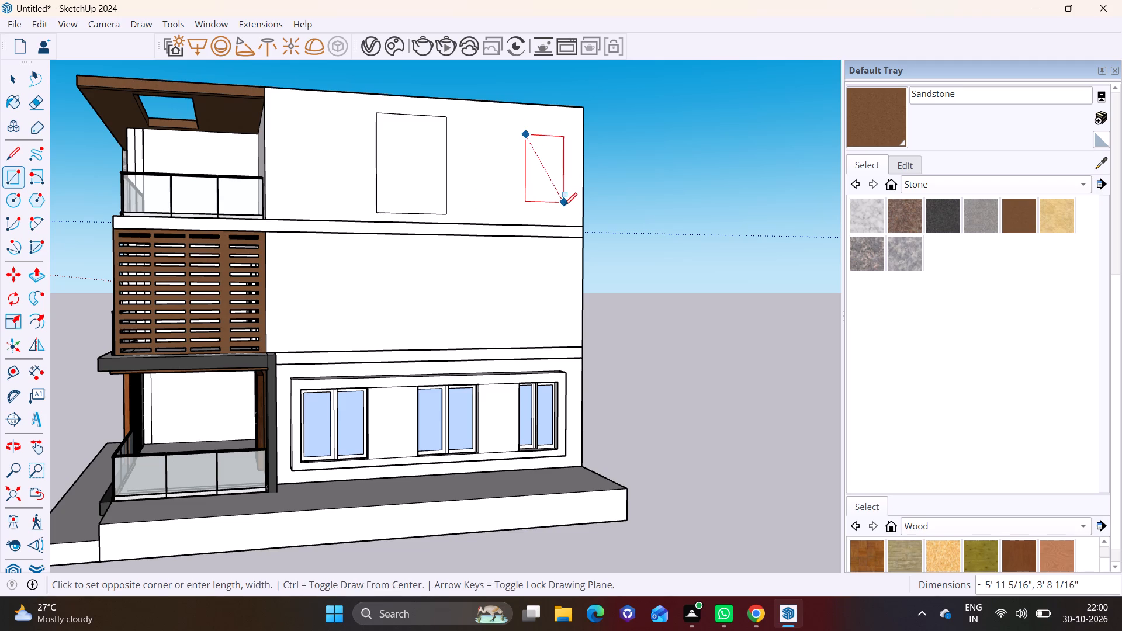
click(564, 206)
key(space)
Copy the ground-floor side window nearest the front up into the larger rectangle on the top floor.
click(362, 411)
key(m)
click(336, 412)
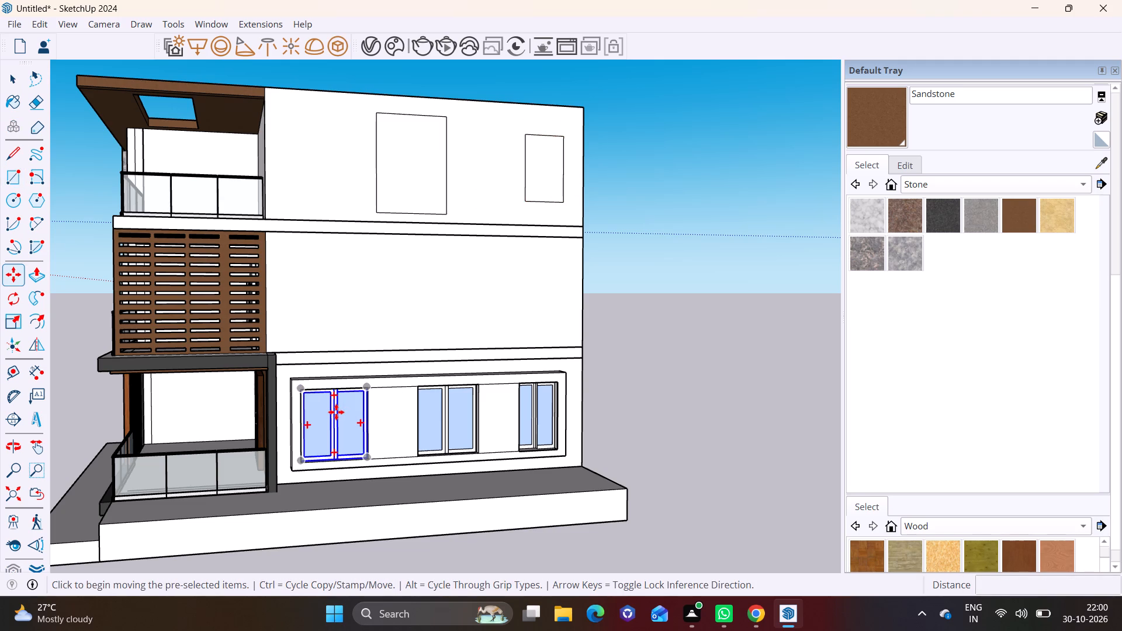
click(411, 148)
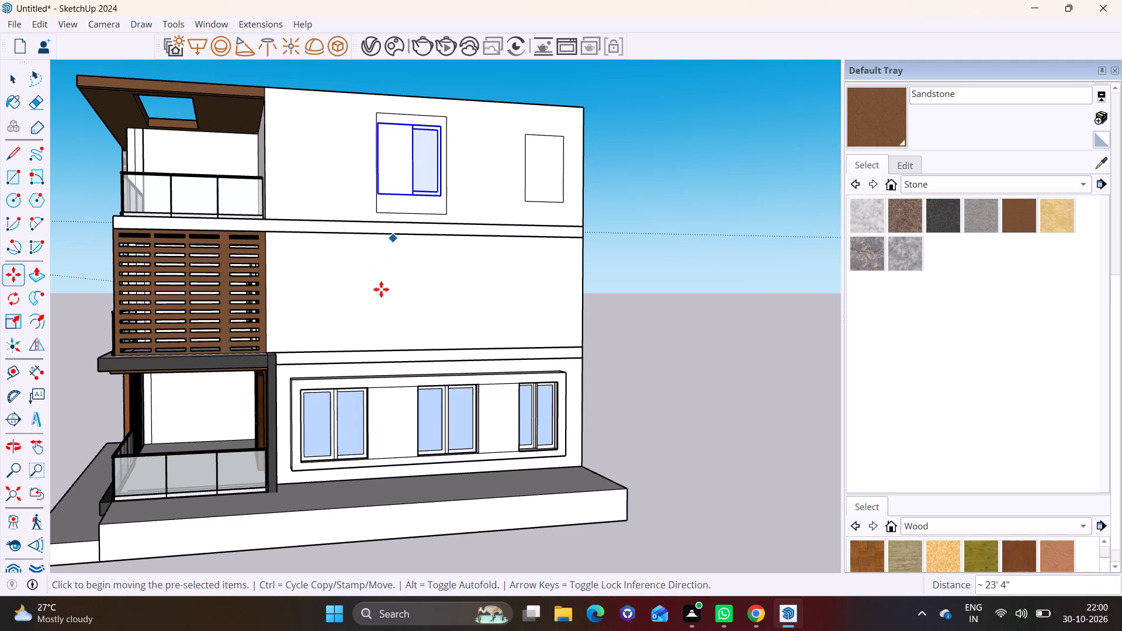
key(space)
Copy the rearmost ground-floor side window up to the smaller rectangle on the top floor.
click(531, 421)
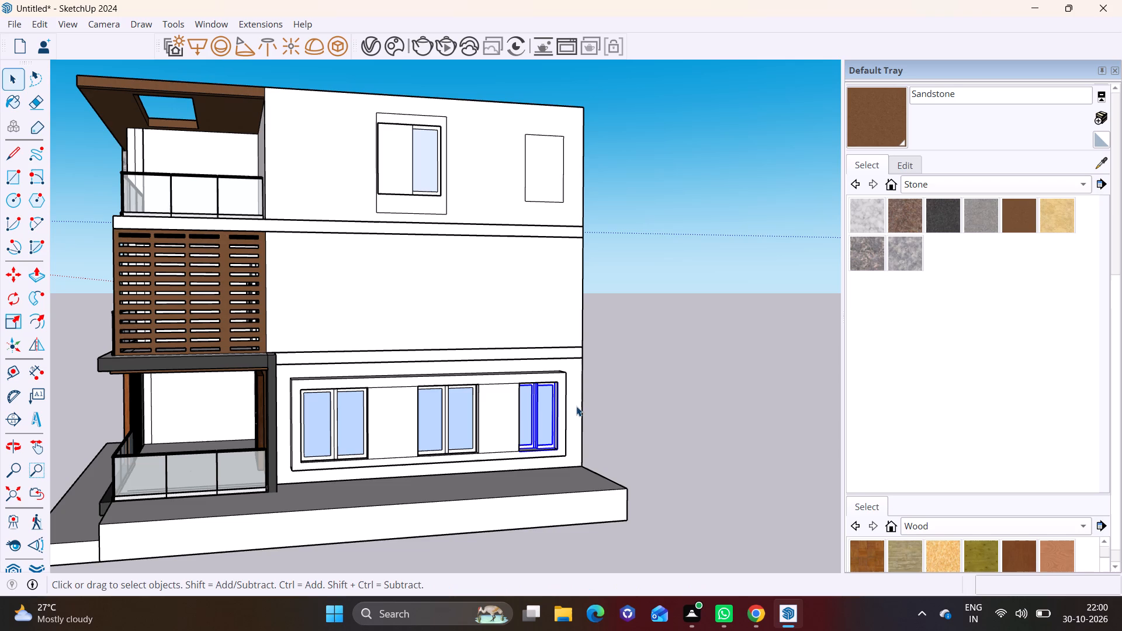
text(,M)
click(543, 406)
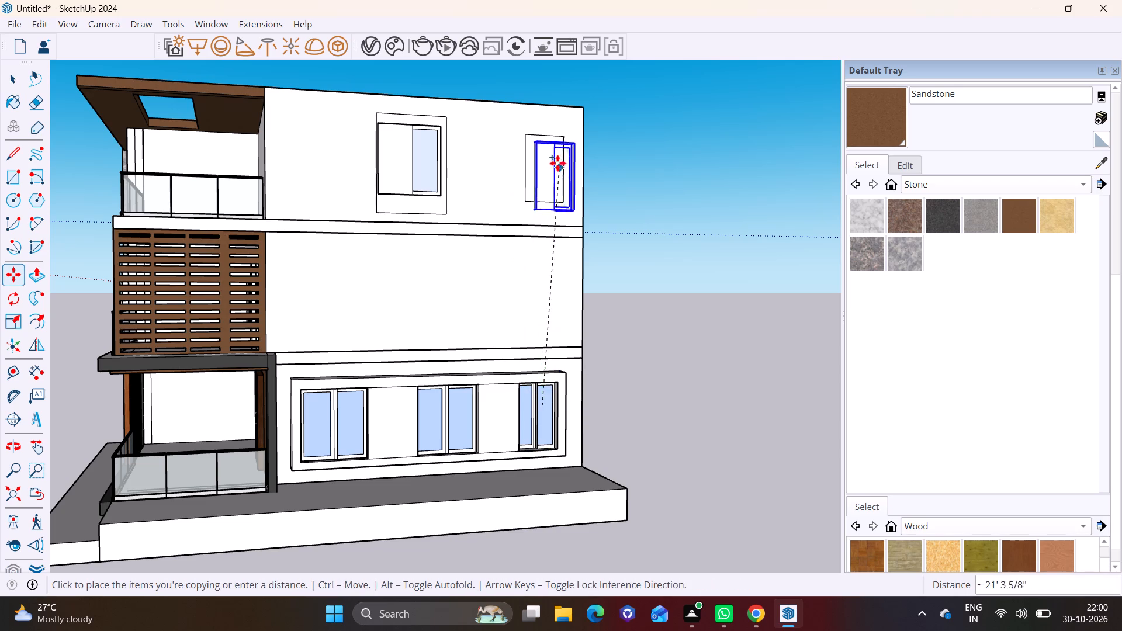
click(547, 157)
scroll(429, 199, up, 6)
shift+middle_drag(455, 165, 406, 254)
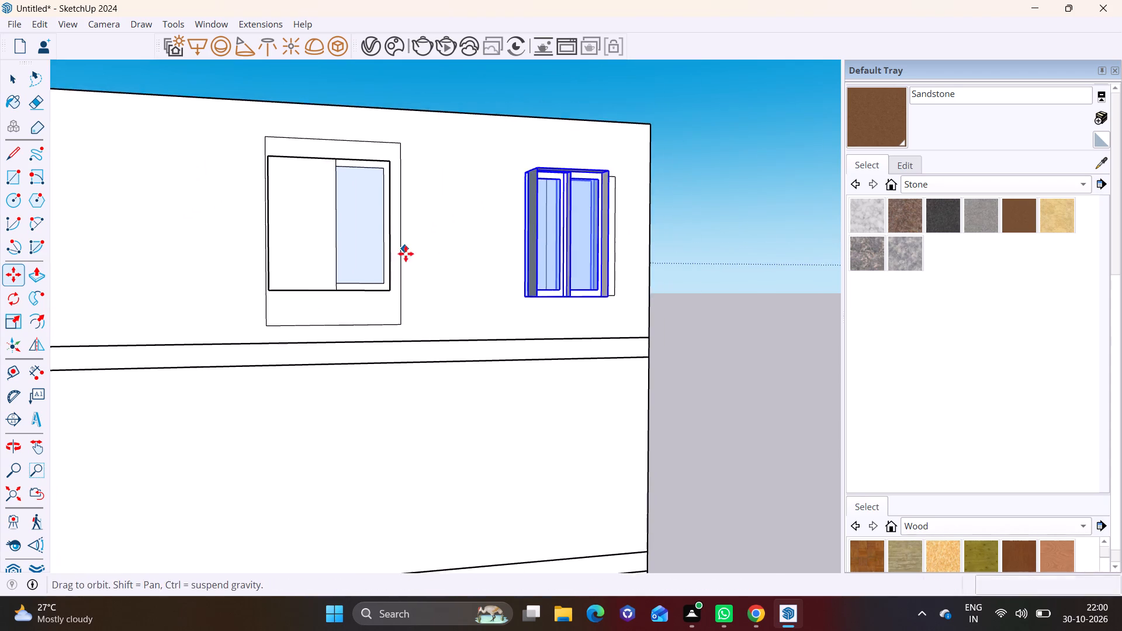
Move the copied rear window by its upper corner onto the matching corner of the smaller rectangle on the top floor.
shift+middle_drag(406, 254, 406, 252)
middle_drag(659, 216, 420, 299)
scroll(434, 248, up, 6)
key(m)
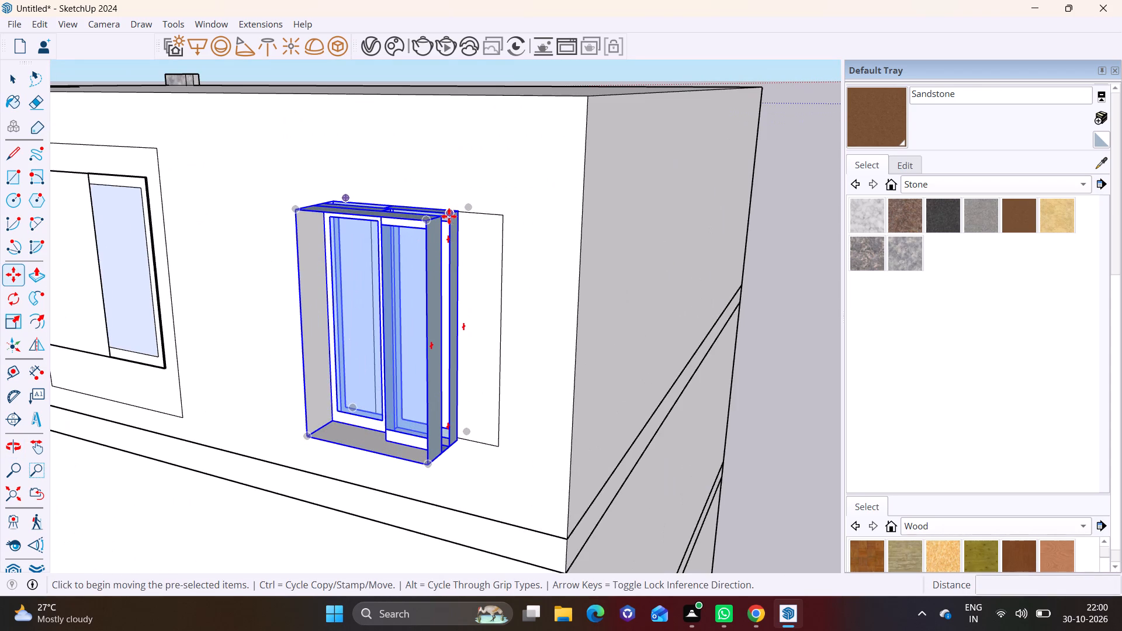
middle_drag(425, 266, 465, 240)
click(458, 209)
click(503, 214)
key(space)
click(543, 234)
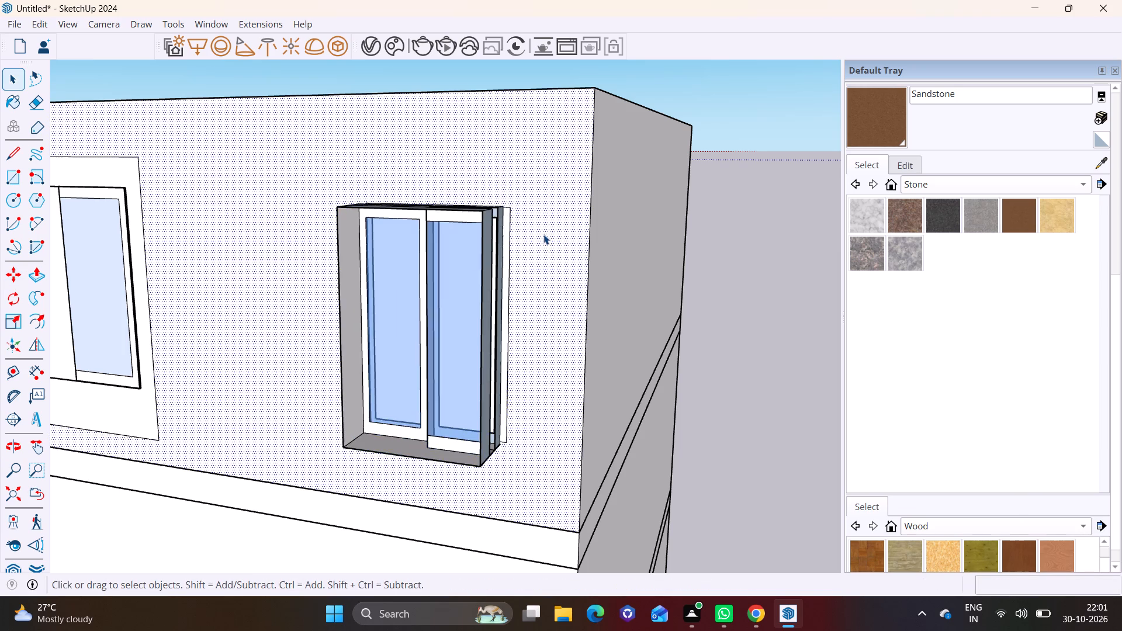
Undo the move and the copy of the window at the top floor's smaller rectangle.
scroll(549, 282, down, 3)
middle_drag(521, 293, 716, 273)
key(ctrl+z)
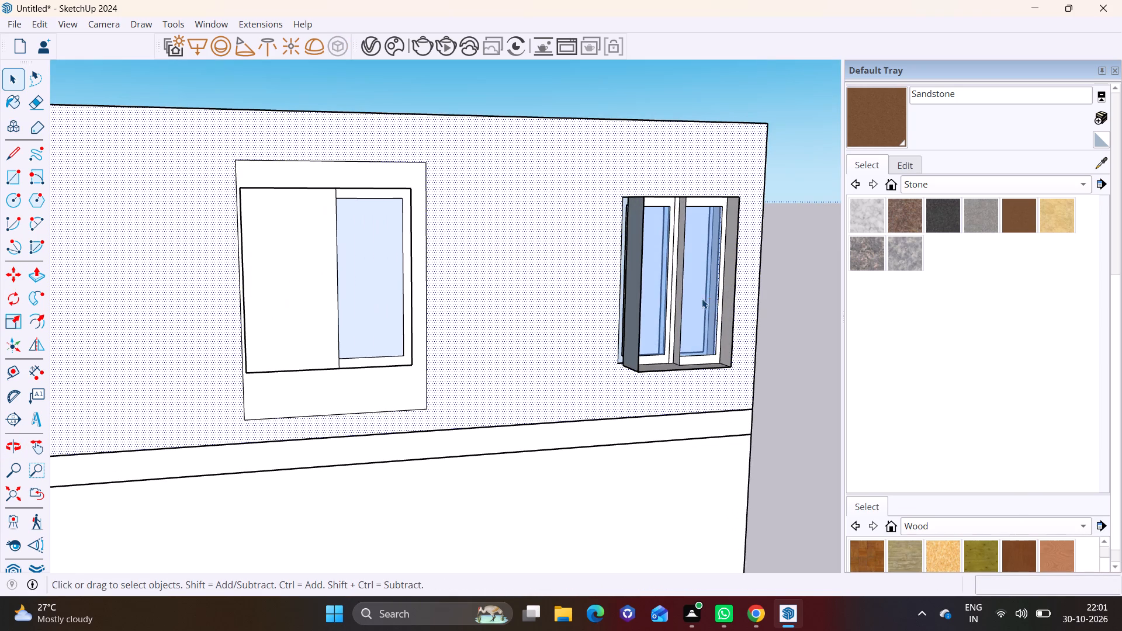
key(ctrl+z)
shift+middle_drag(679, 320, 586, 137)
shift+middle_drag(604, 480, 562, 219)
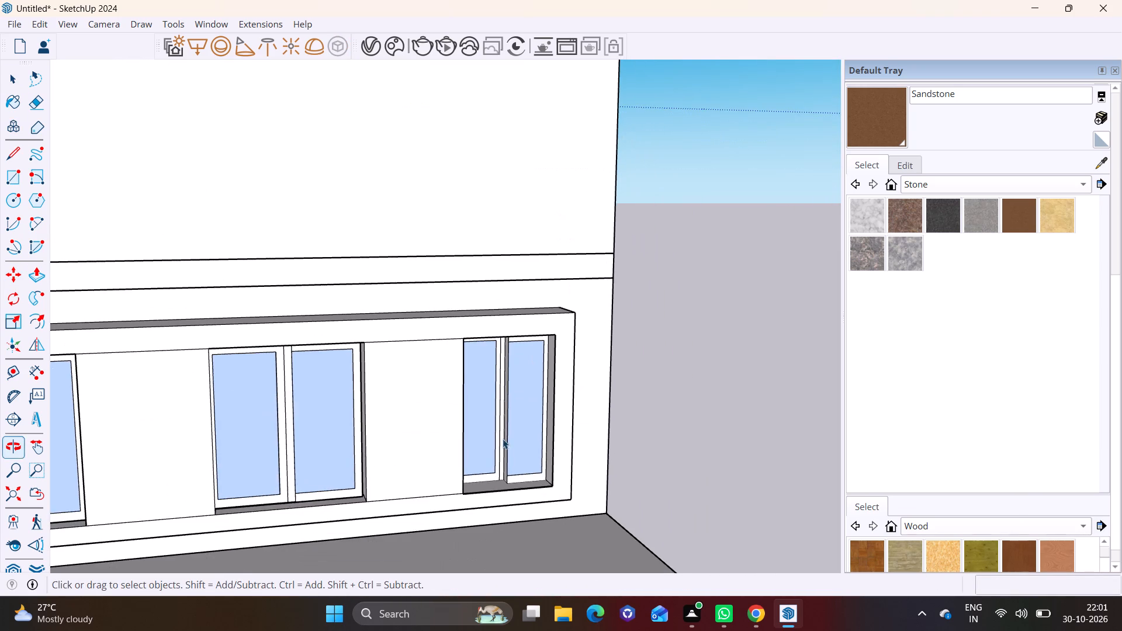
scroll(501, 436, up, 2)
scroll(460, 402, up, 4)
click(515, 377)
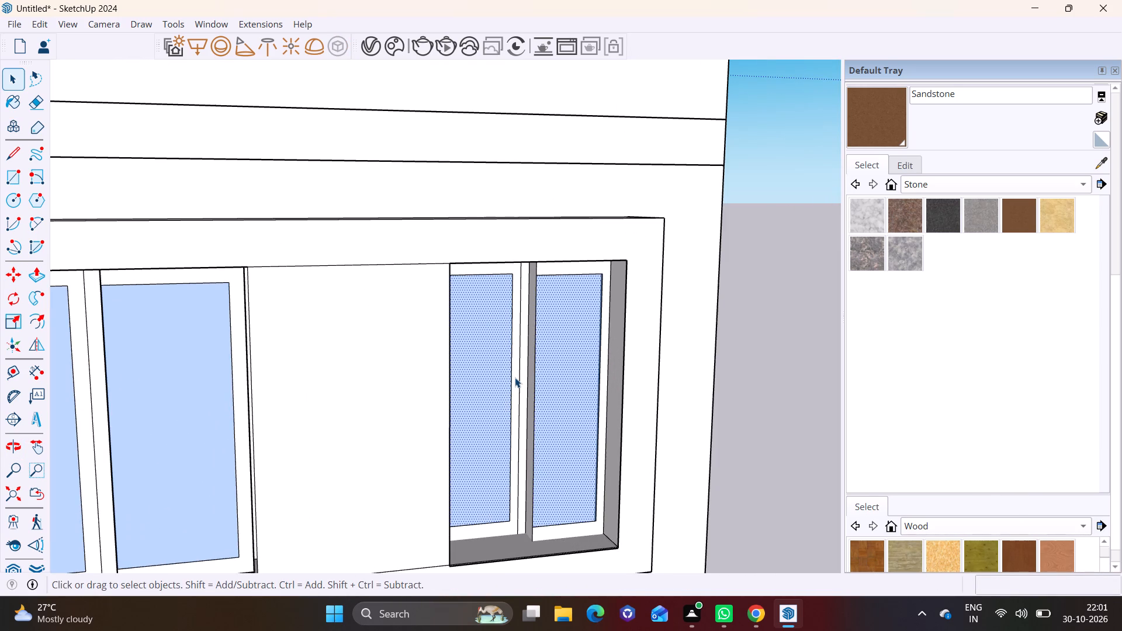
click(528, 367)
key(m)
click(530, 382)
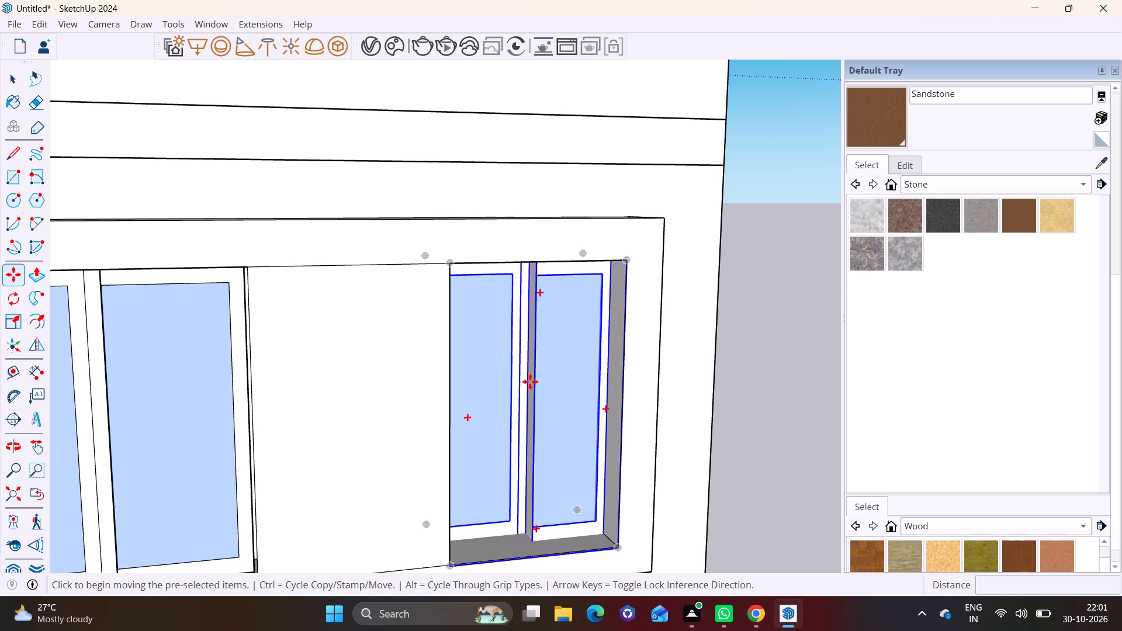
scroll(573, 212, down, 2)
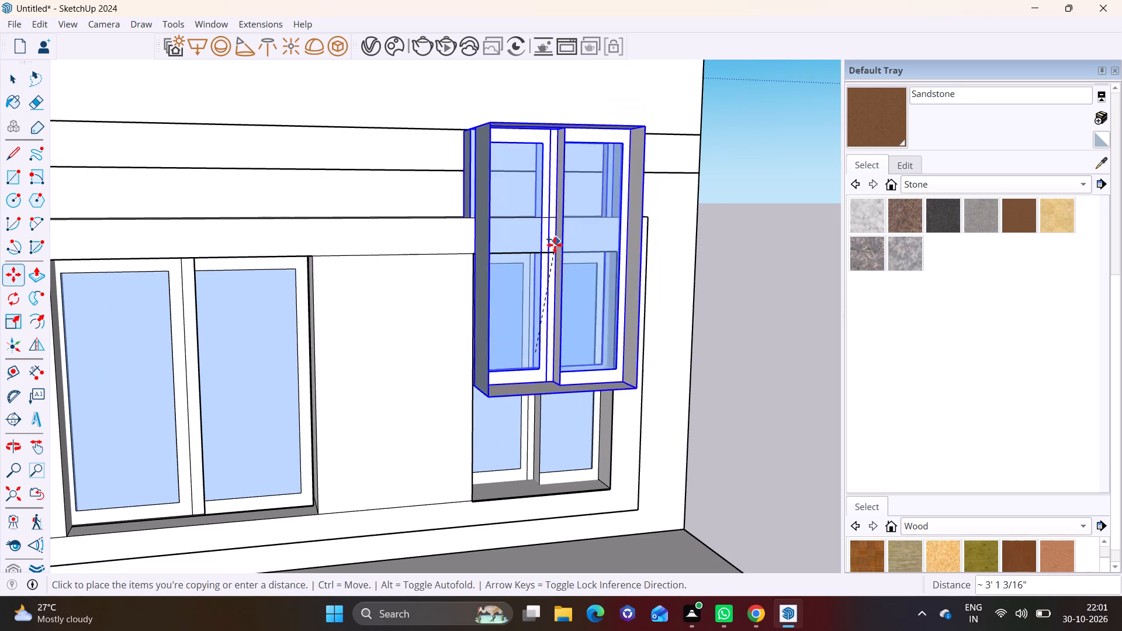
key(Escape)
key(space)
Copy the top floor's larger window about 12' 6" along the side wall onto the smaller rectangle near the rear corner.
scroll(477, 292, down, 9)
shift+middle_drag(296, 172, 511, 349)
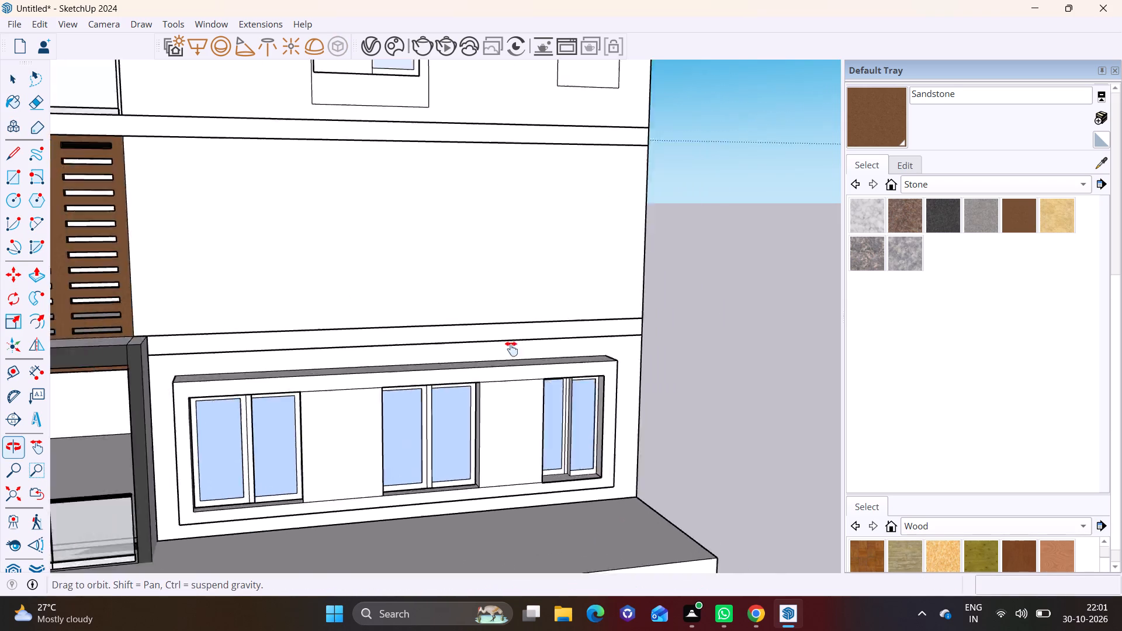
shift+middle_drag(511, 349, 649, 449)
shift+middle_drag(649, 327, 389, 457)
click(363, 367)
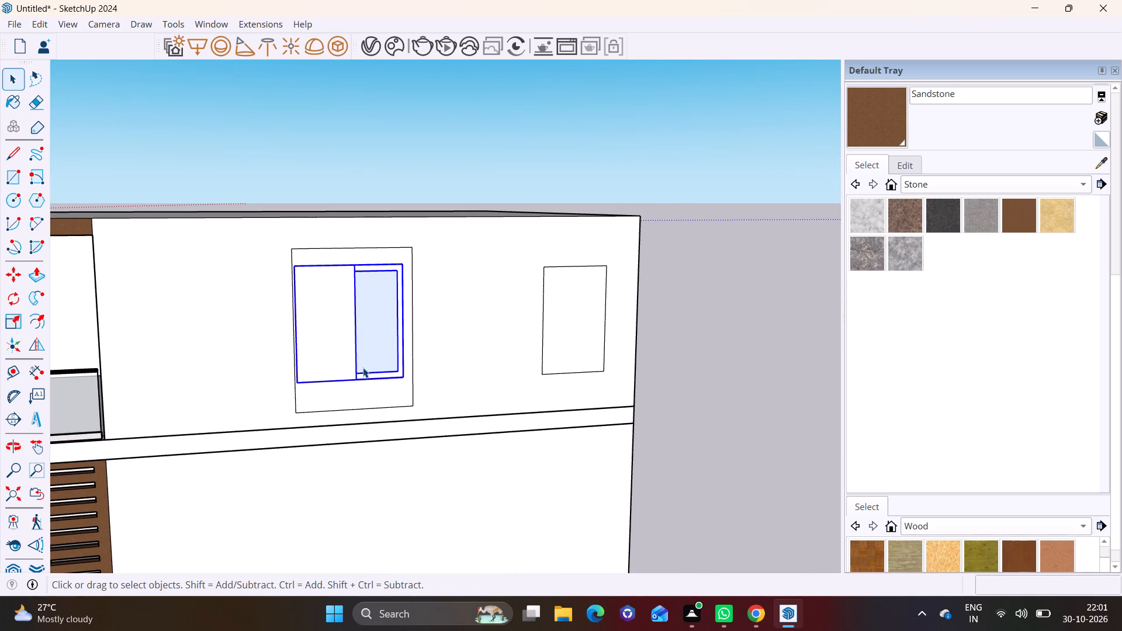
key(m)
click(363, 367)
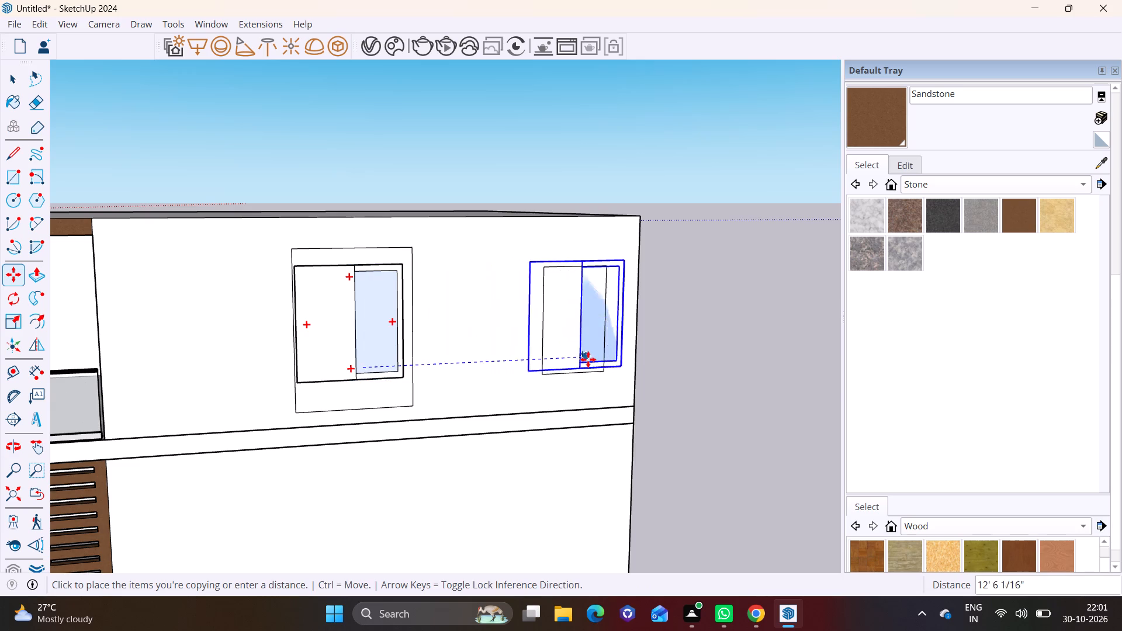
click(588, 359)
scroll(417, 317, up, 4)
middle_drag(319, 315, 98, 366)
key(space)
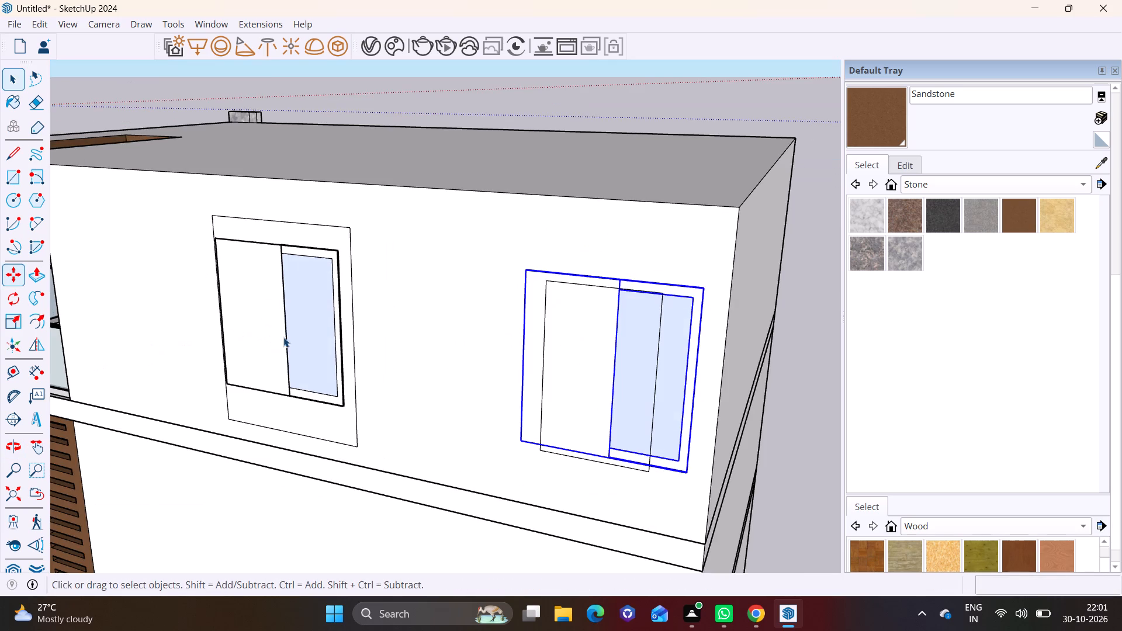
Scale the window nearer the balcony in width and height to fill the larger rectangle on the top floor.
click(283, 337)
middle_drag(321, 337, 252, 309)
click(236, 293)
scroll(222, 282, up, 5)
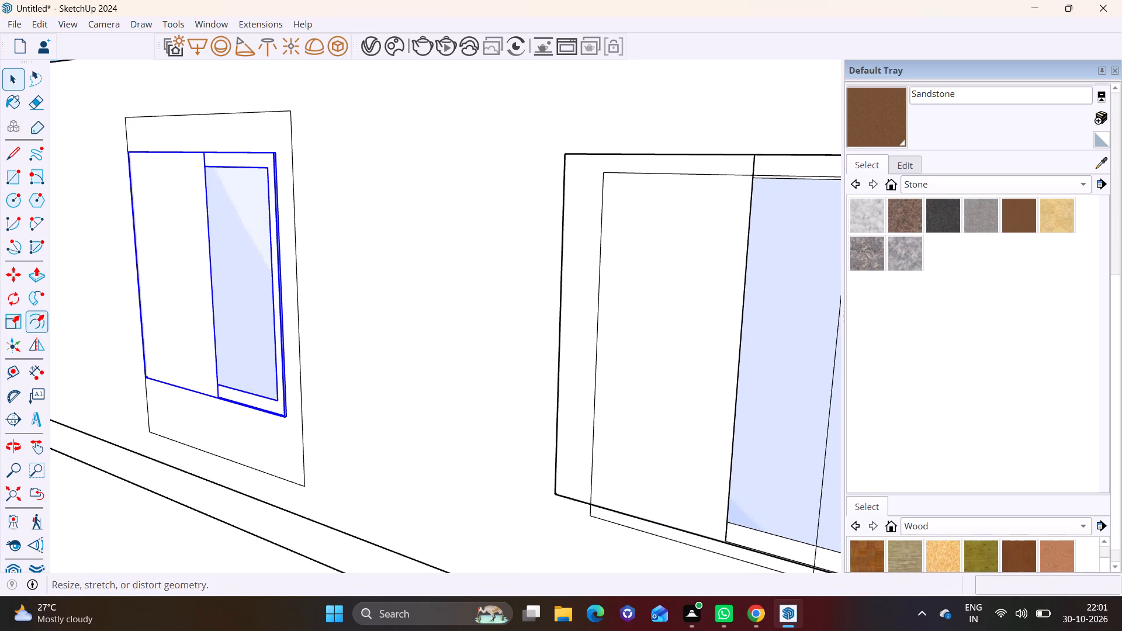
click(18, 320)
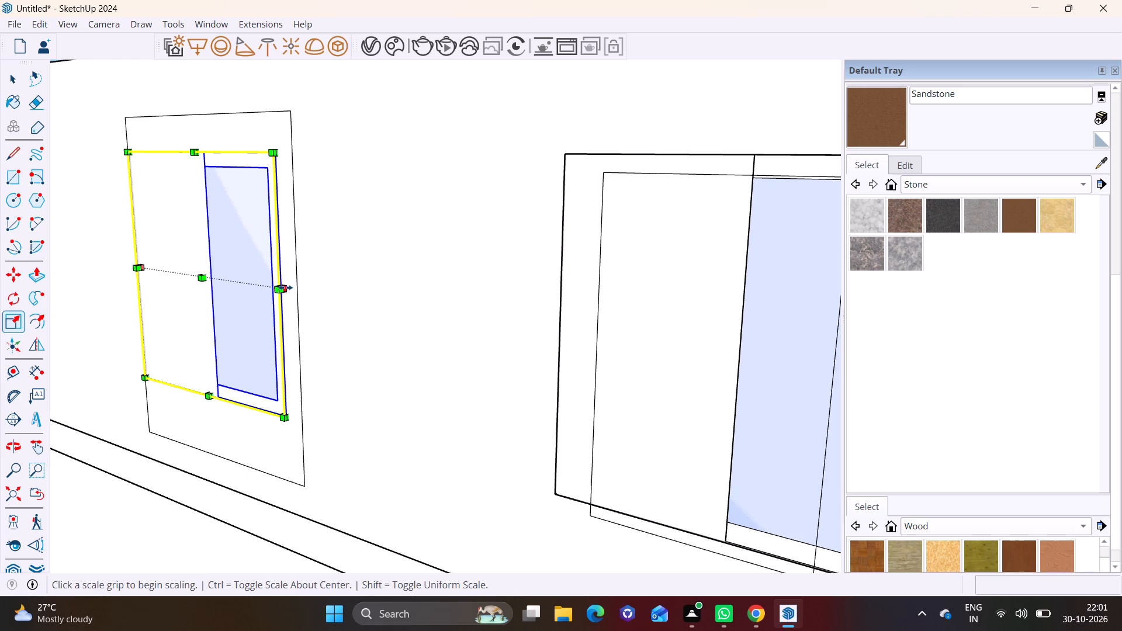
click(285, 287)
click(298, 292)
click(207, 149)
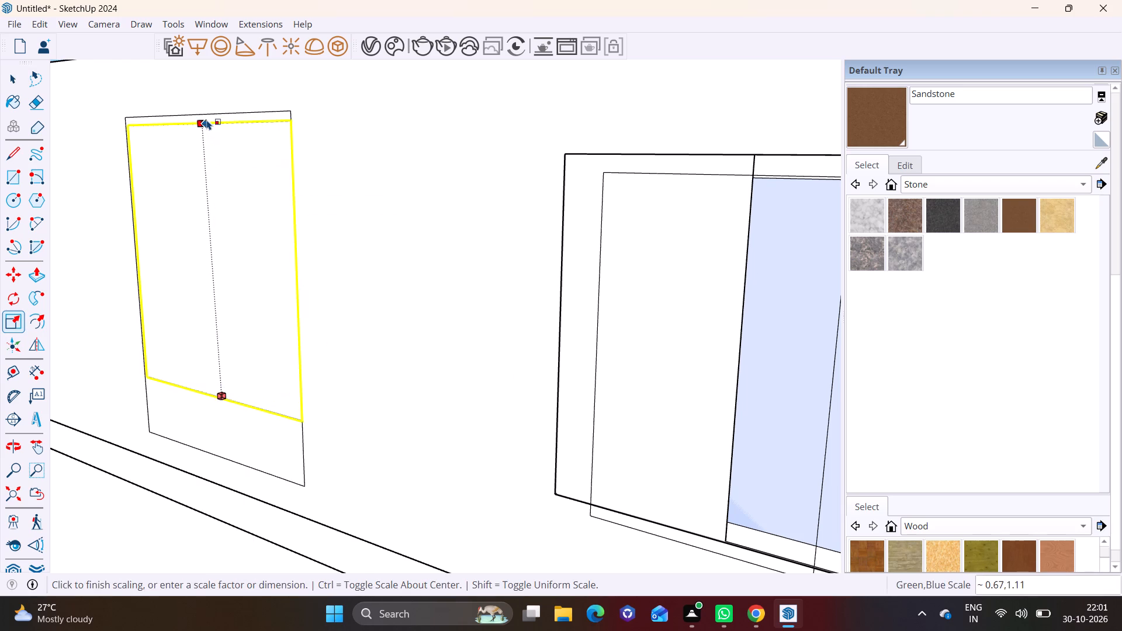
click(207, 115)
click(224, 394)
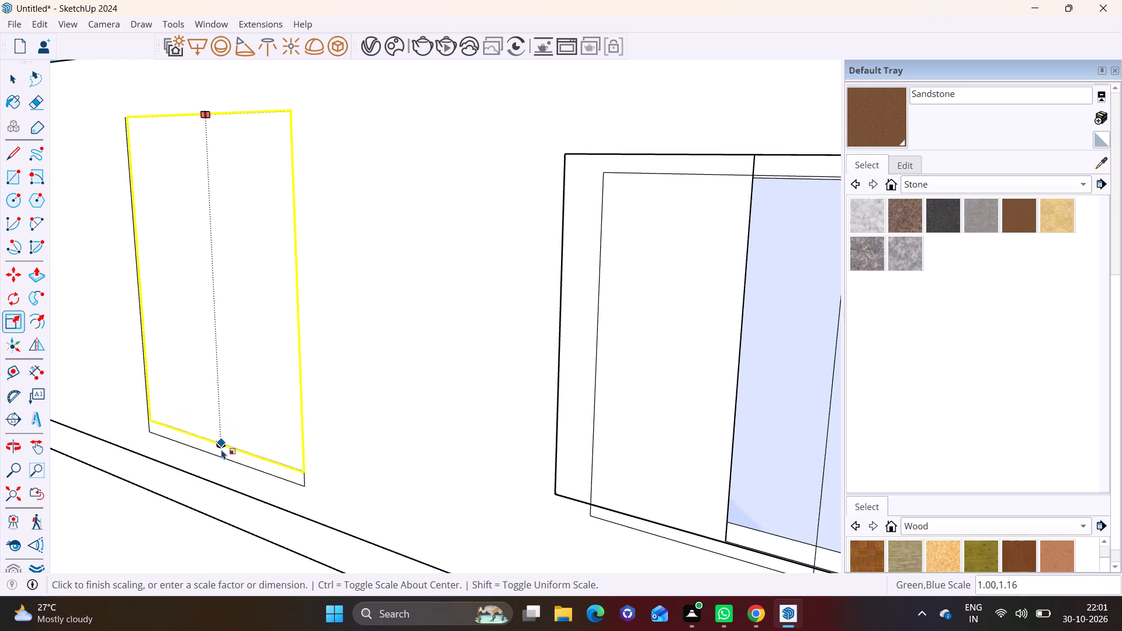
click(221, 456)
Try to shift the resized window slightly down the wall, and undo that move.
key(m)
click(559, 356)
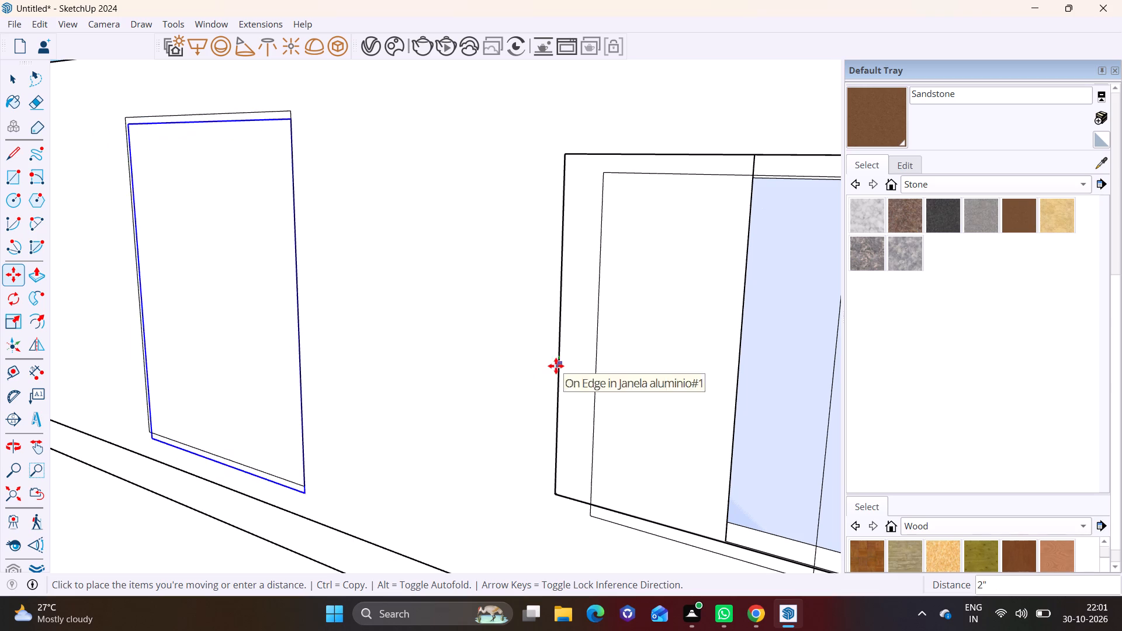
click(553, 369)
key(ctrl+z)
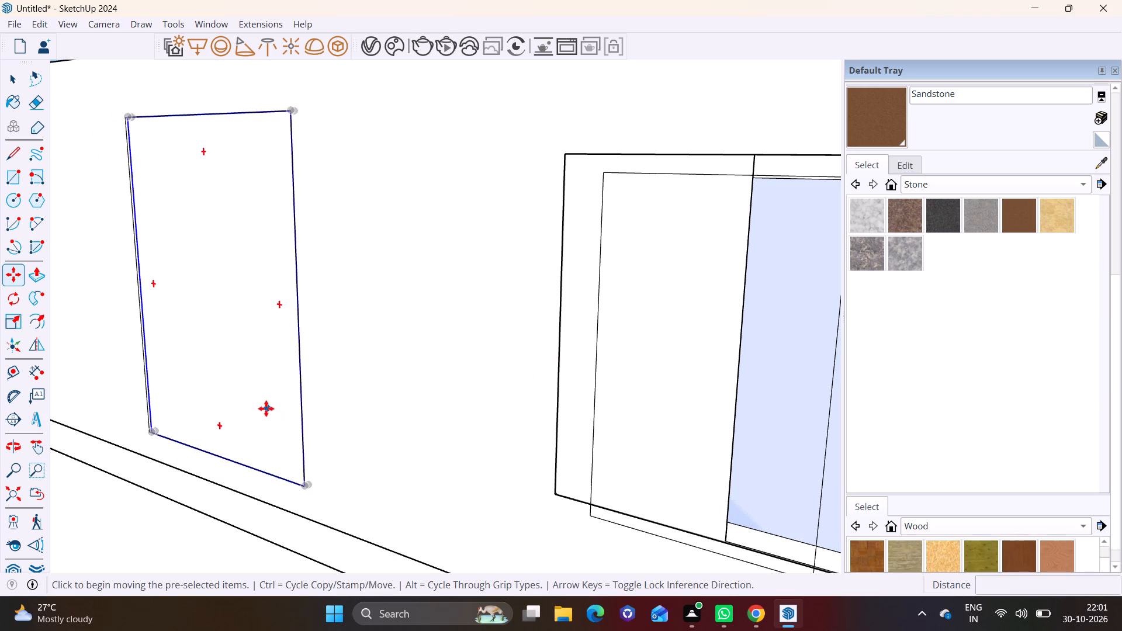
Move the resized window about 1 9/16" outward along the red axis so it stands proud of the top-floor wall.
middle_drag(265, 399, 174, 402)
scroll(212, 366, down, 2)
shift+middle_drag(212, 366, 437, 346)
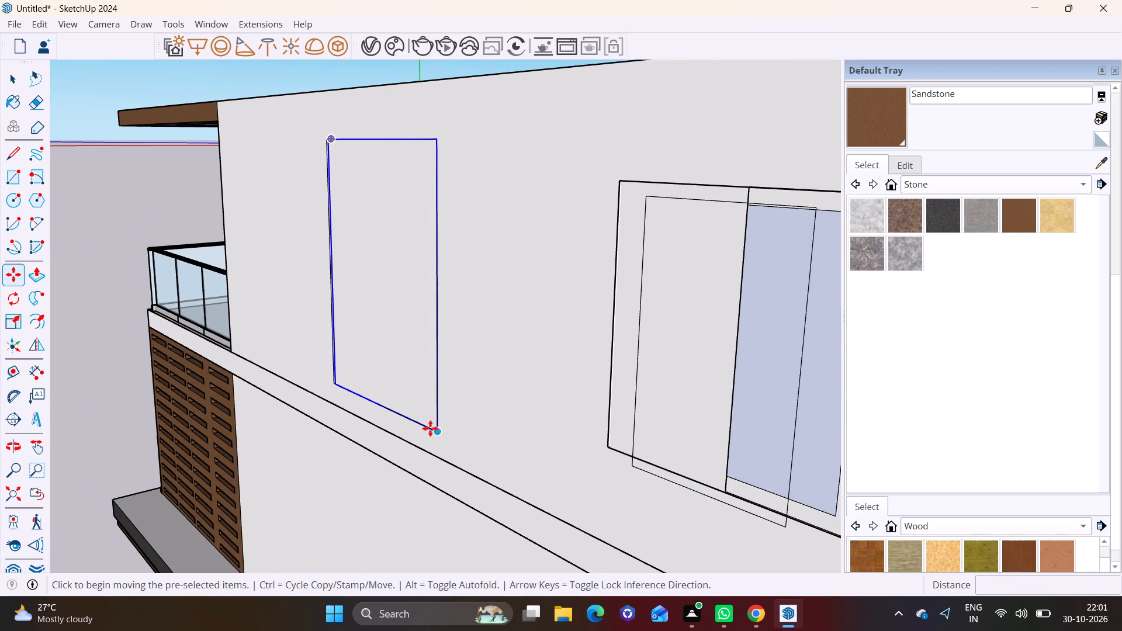
click(430, 428)
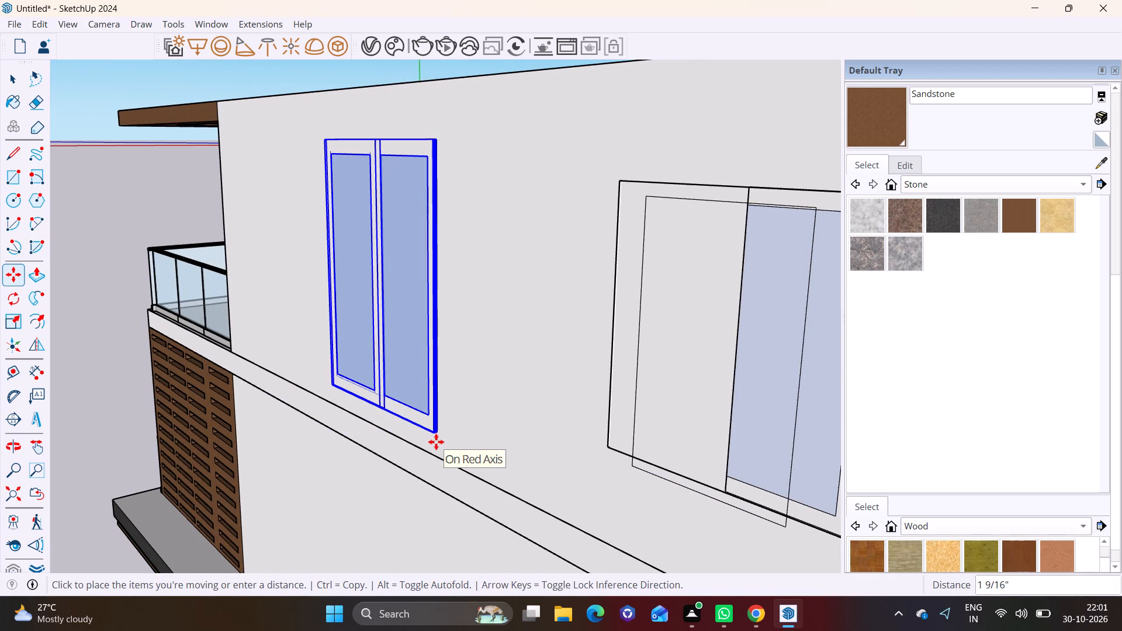
click(436, 442)
key(space)
click(470, 418)
Scale the copied window near the rear corner in width and height to fit the smaller rectangle on the top floor.
scroll(469, 418, down, 7)
shift+middle_drag(576, 424, 506, 375)
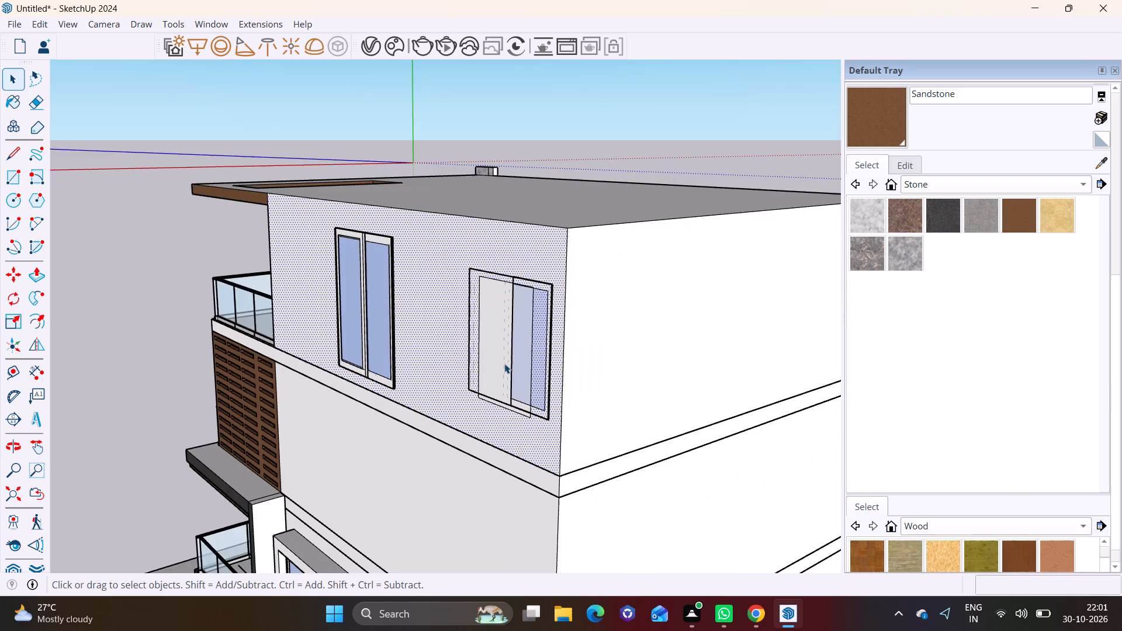
scroll(514, 360, up, 8)
middle_drag(522, 365, 735, 325)
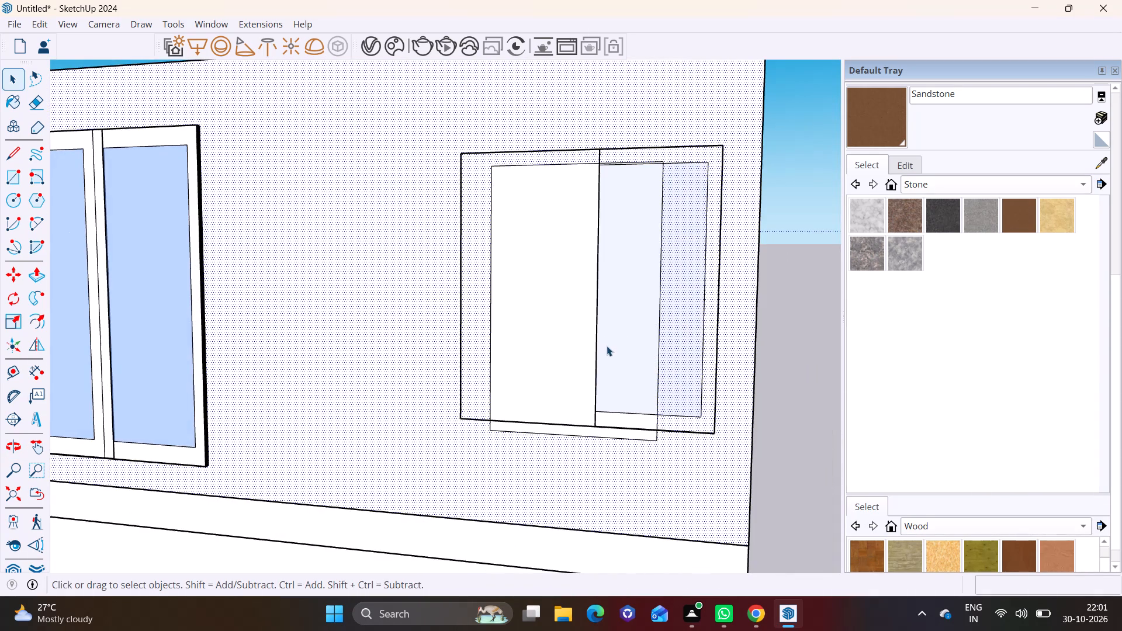
scroll(607, 346, down, 2)
middle_drag(601, 346, 606, 335)
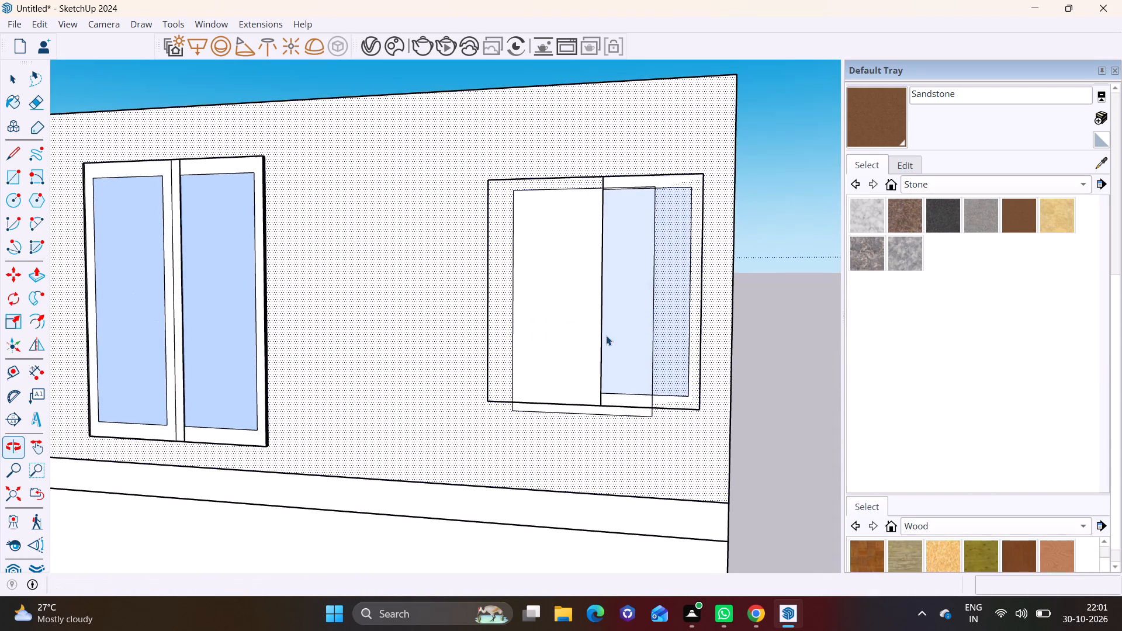
click(590, 331)
click(594, 337)
click(611, 337)
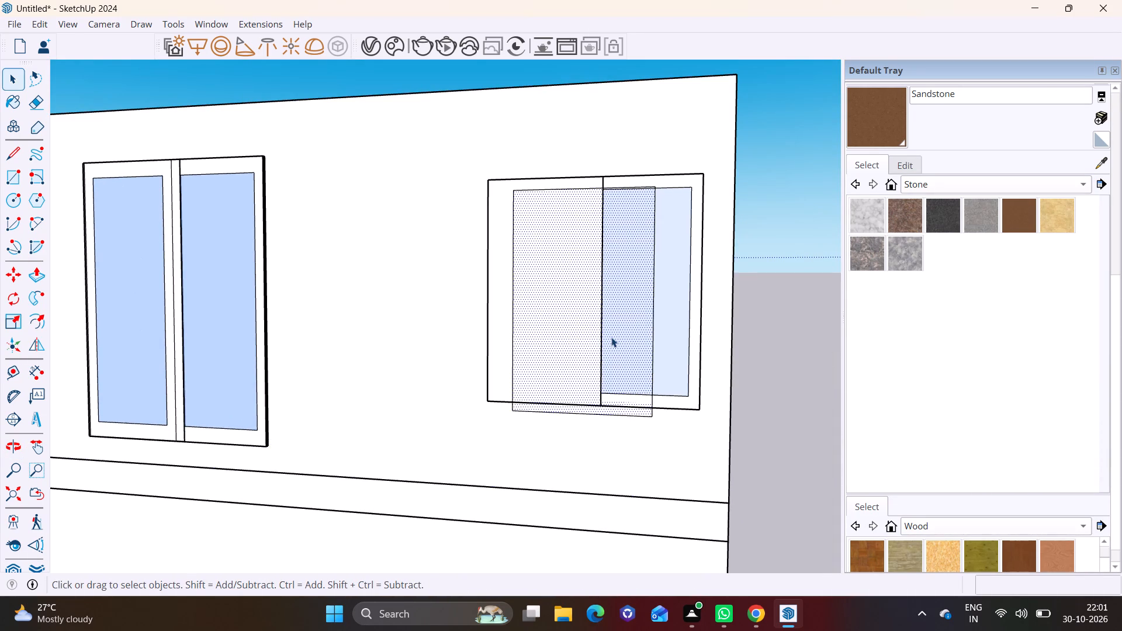
click(602, 328)
scroll(586, 331, left, 1)
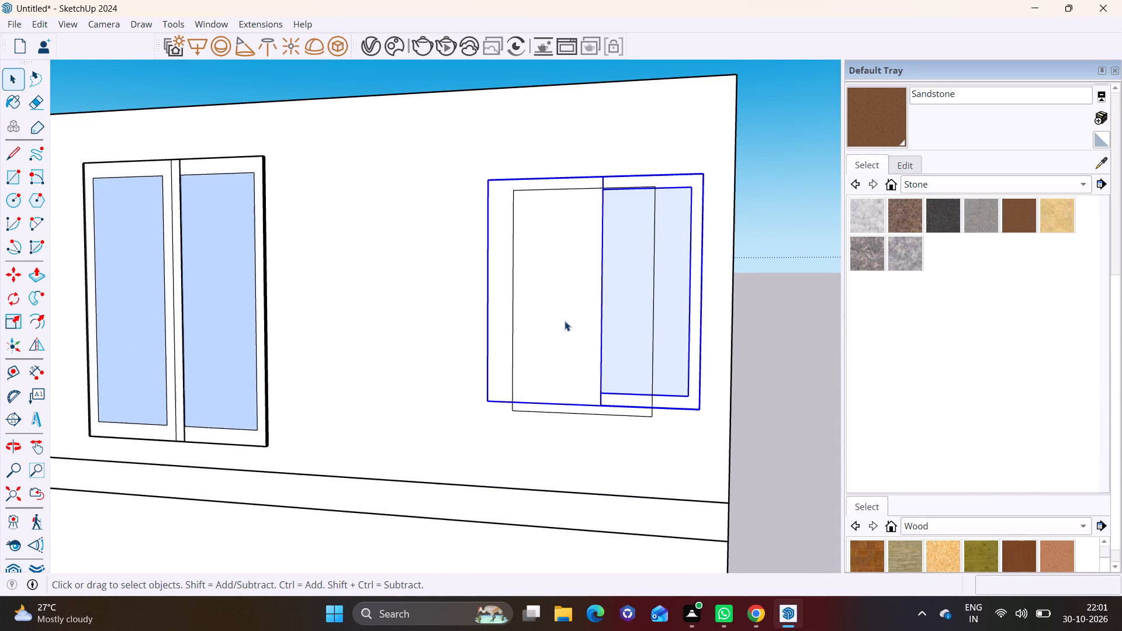
scroll(413, 453, left, 3)
scroll(124, 504, down, 2)
middle_drag(141, 513, 470, 464)
scroll(696, 444, up, 19)
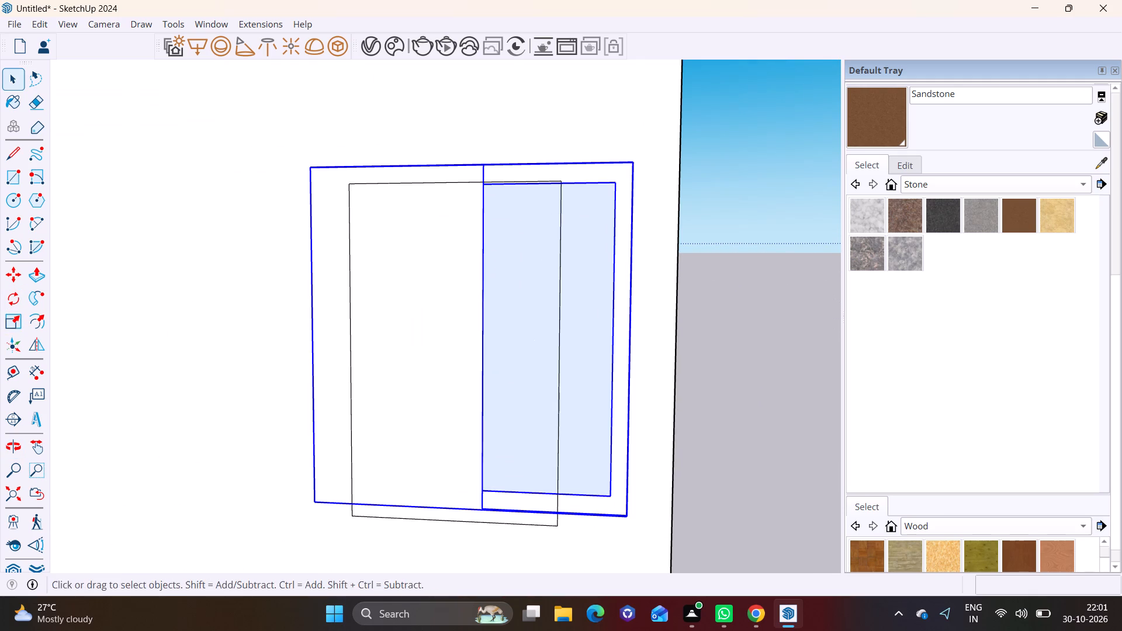
click(13, 319)
click(305, 337)
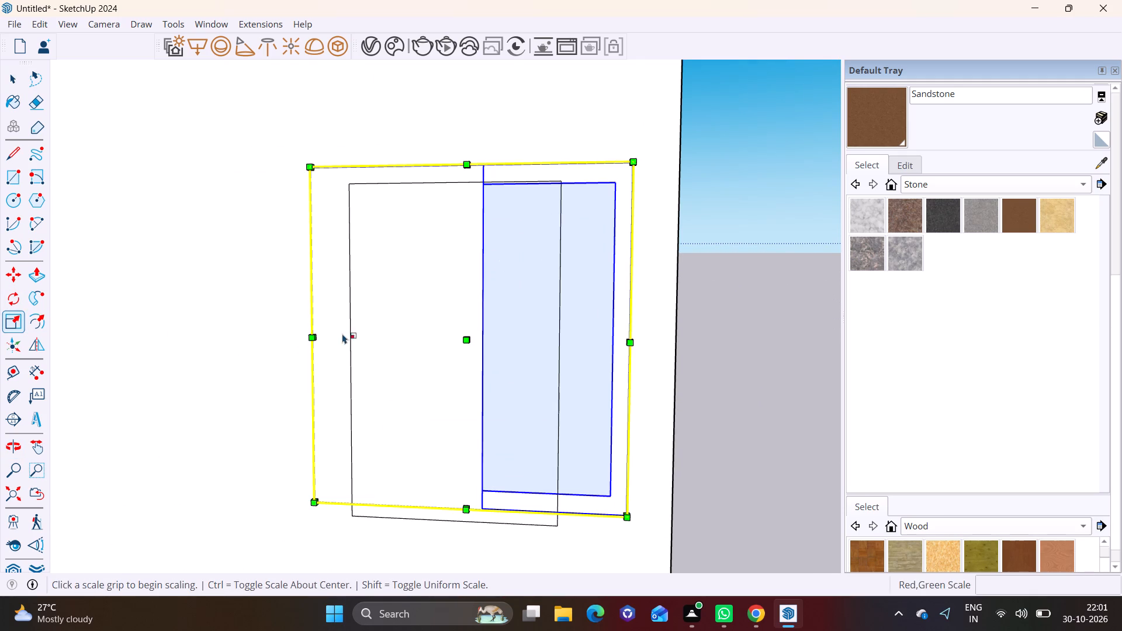
click(313, 338)
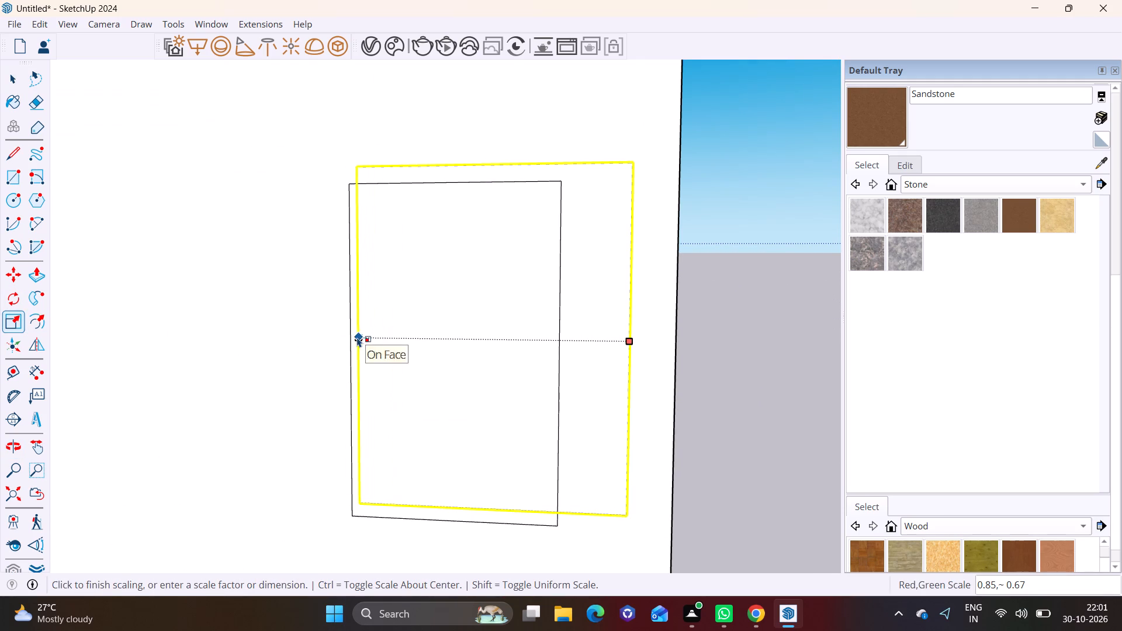
click(355, 337)
click(631, 341)
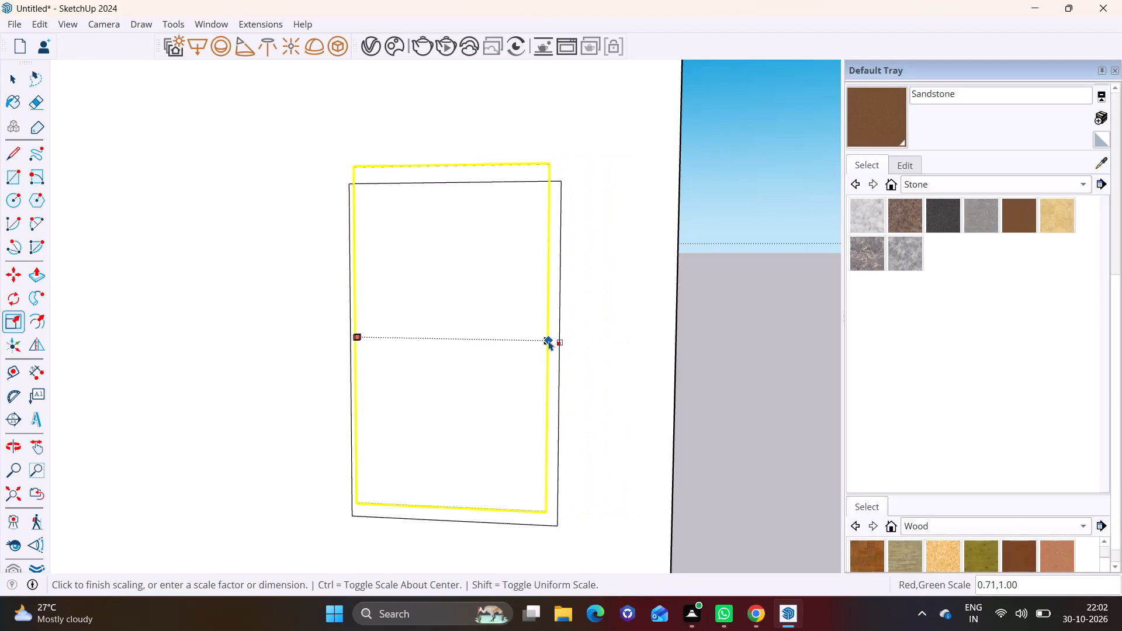
click(557, 344)
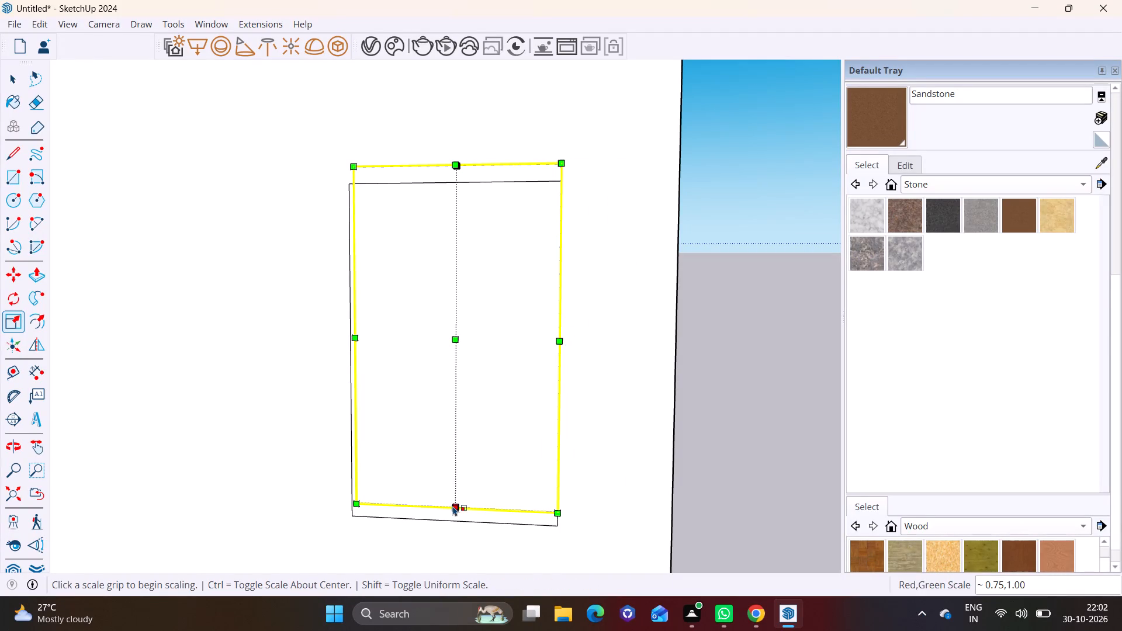
click(453, 506)
click(441, 516)
click(454, 165)
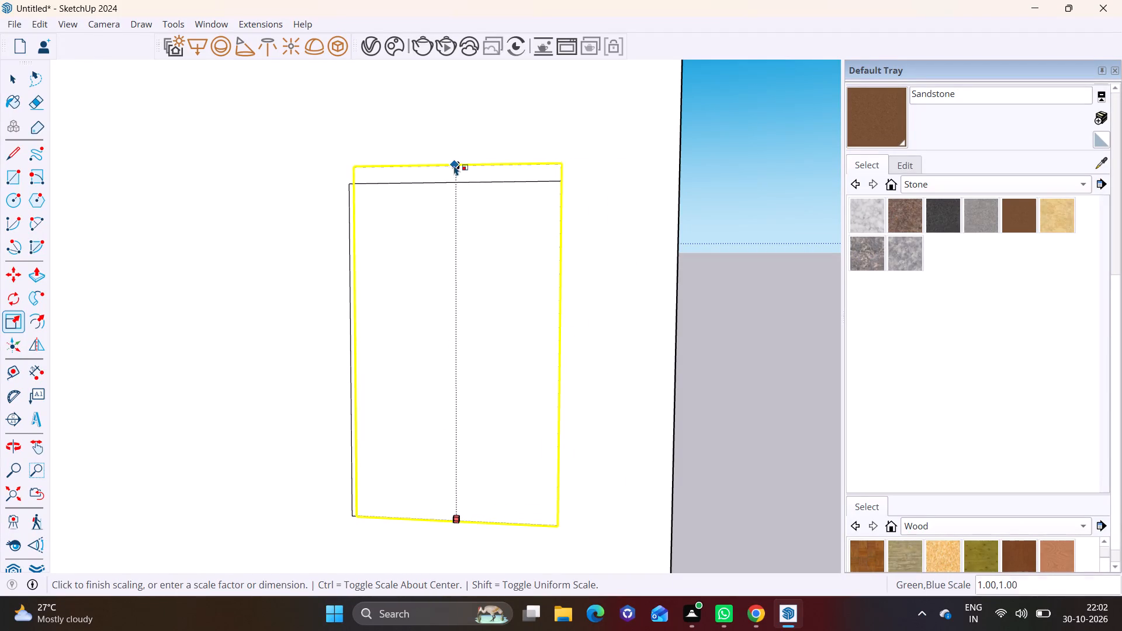
click(442, 191)
Move the rear-corner window outward along the red axis so its frame and glass stand proud of the wall.
middle_drag(546, 321, 233, 360)
scroll(415, 404, down, 2)
shift+middle_drag(425, 411, 400, 360)
scroll(437, 450, up, 2)
key(m)
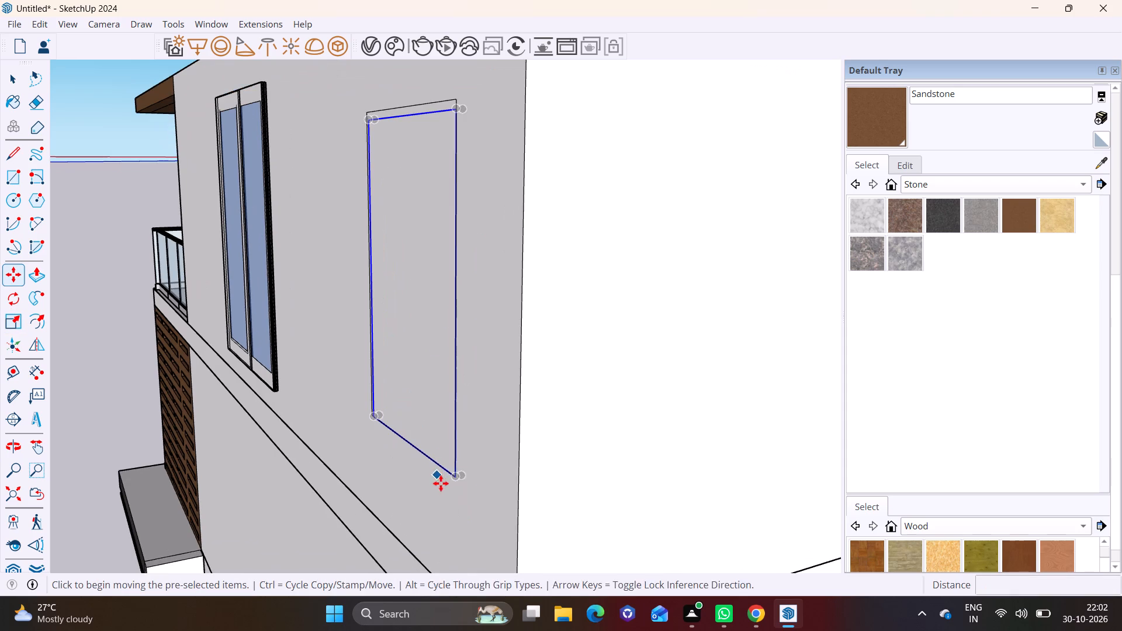
click(455, 474)
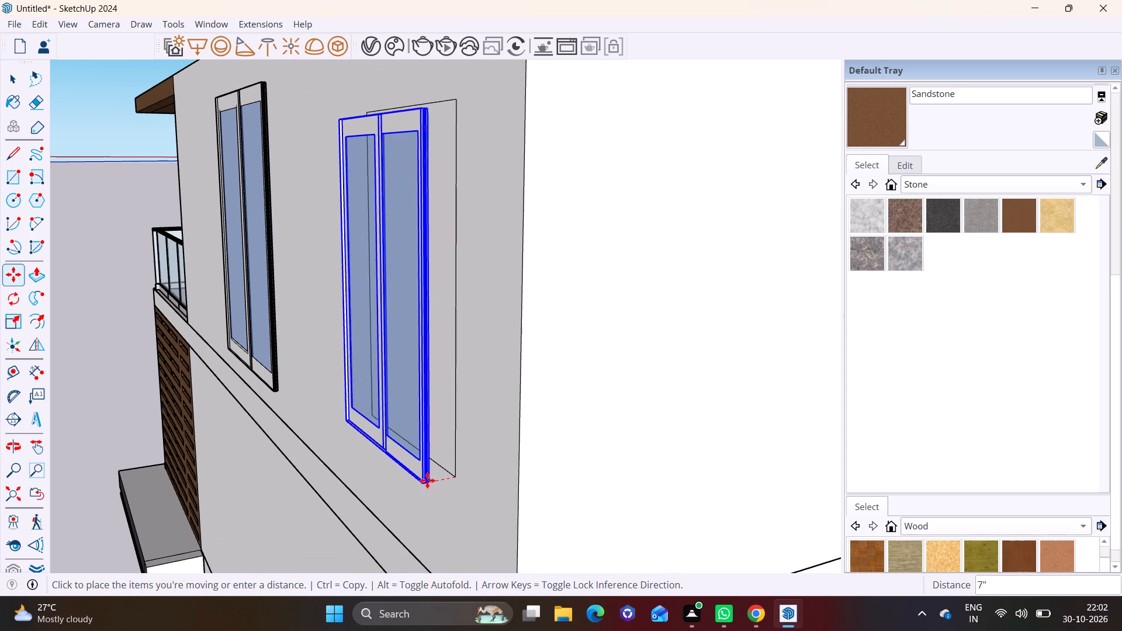
click(441, 474)
scroll(441, 474, left, 1)
key(space)
drag(356, 484, 364, 481)
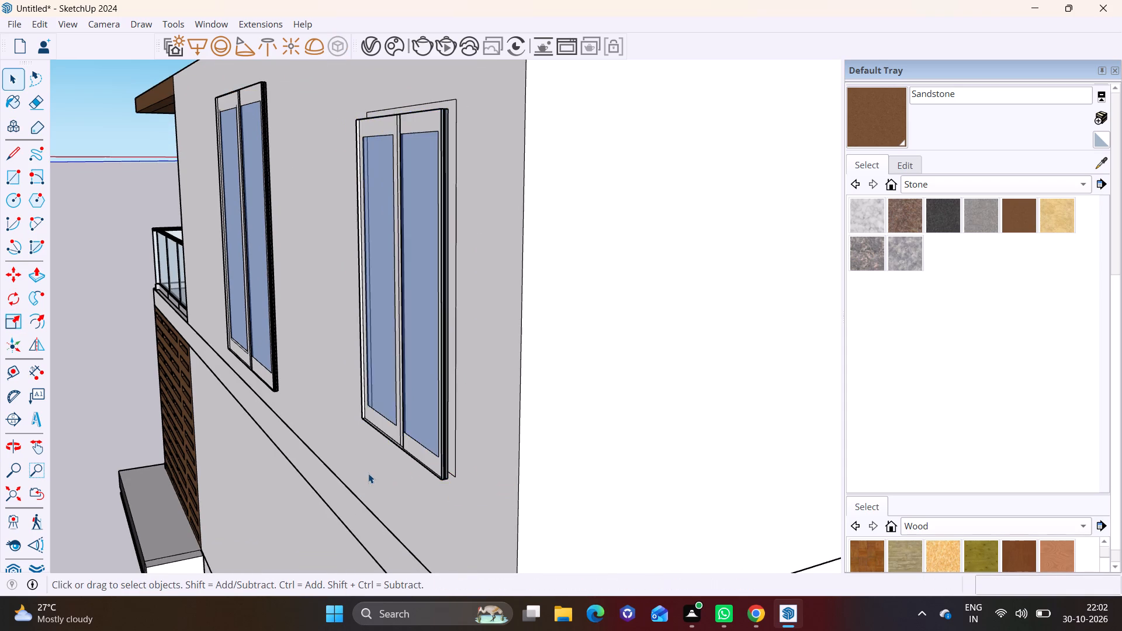
Look over the house's side wall and front corner with the two new top-floor windows.
scroll(368, 473, down, 5)
middle_drag(368, 473, 781, 390)
scroll(608, 379, down, 8)
shift+middle_drag(569, 398, 407, 382)
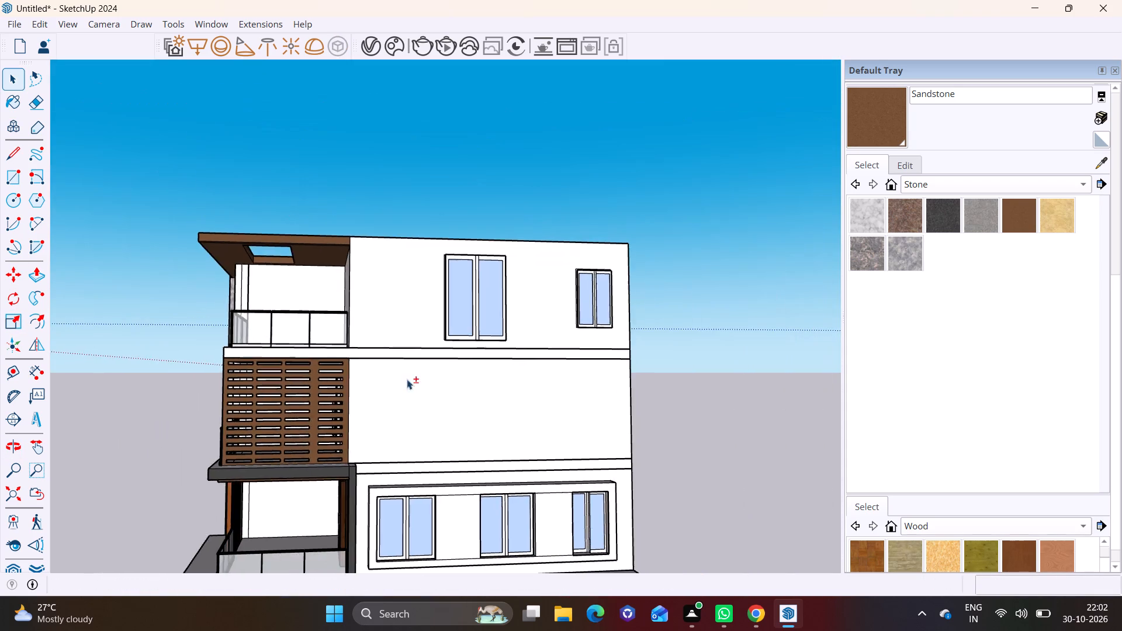
middle_drag(416, 379, 662, 428)
scroll(571, 323, up, 2)
scroll(518, 400, down, 5)
shift+middle_drag(493, 452, 517, 328)
scroll(508, 336, up, 7)
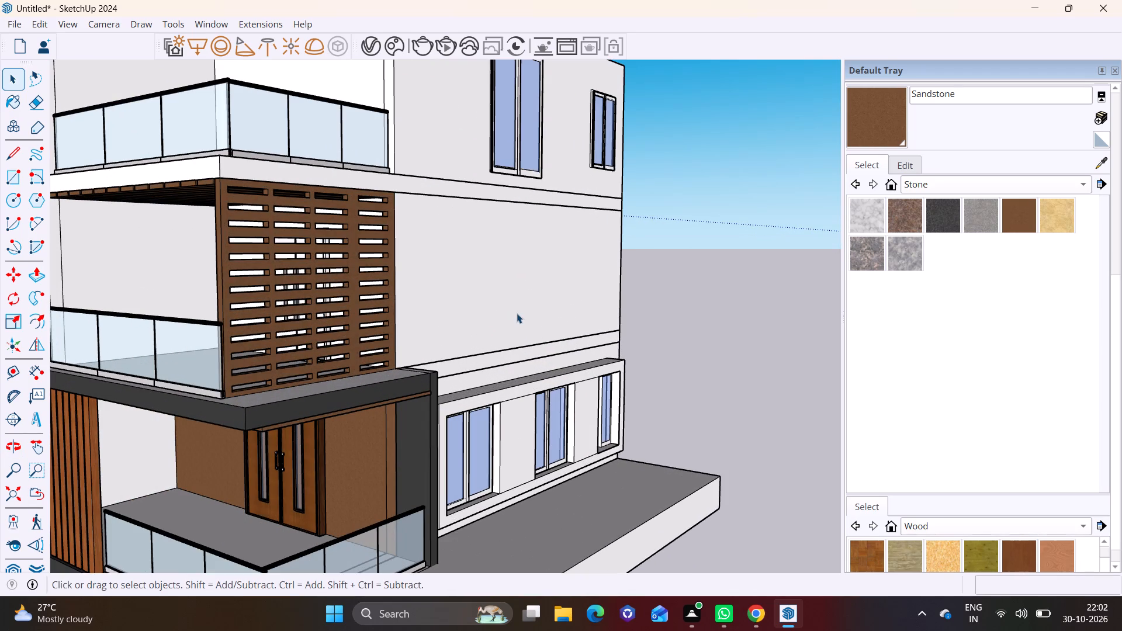
Draw a rectangle about 7' 7" high by 4' 4" wide on the middle floor's side wall, beside the slatted screen.
scroll(517, 312, up, 2)
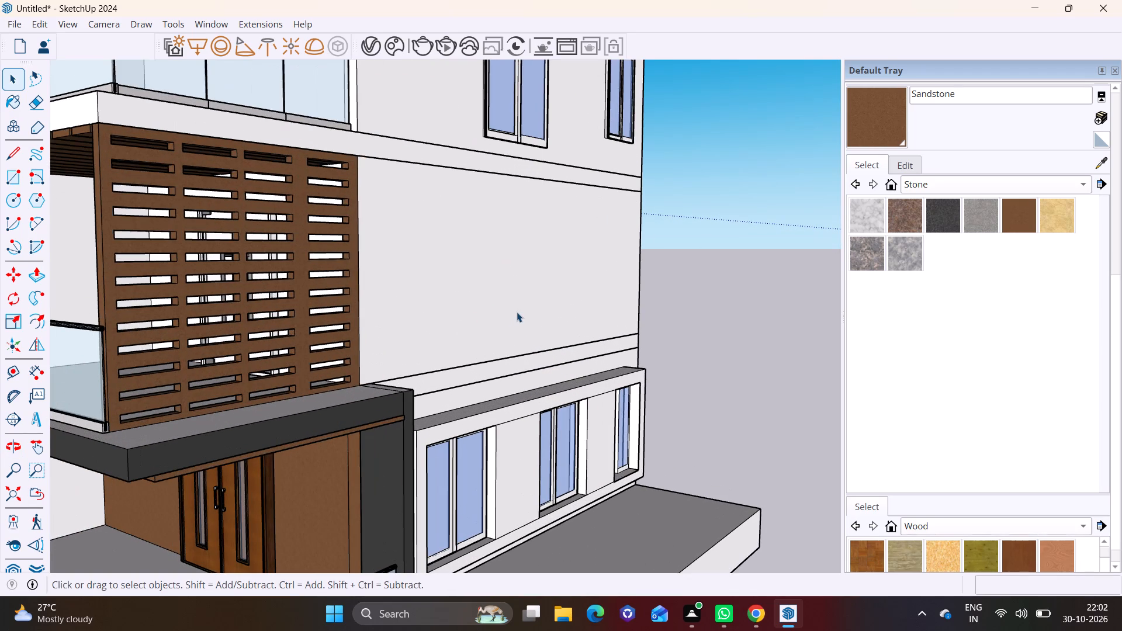
scroll(516, 312, up, 1)
middle_drag(515, 312, 447, 318)
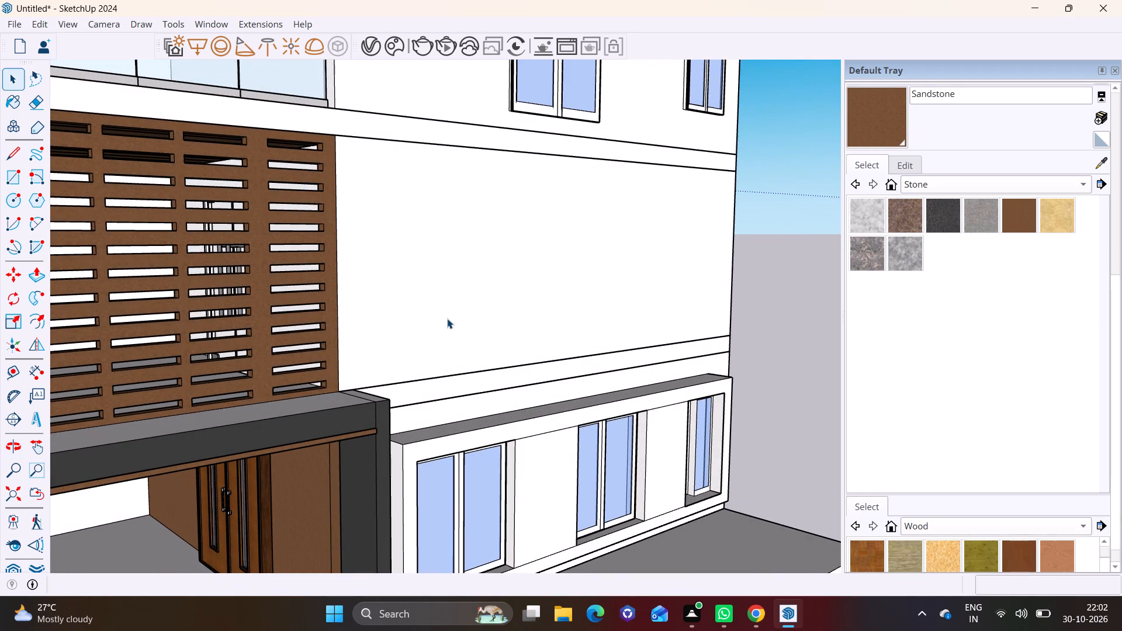
scroll(447, 318, down, 1)
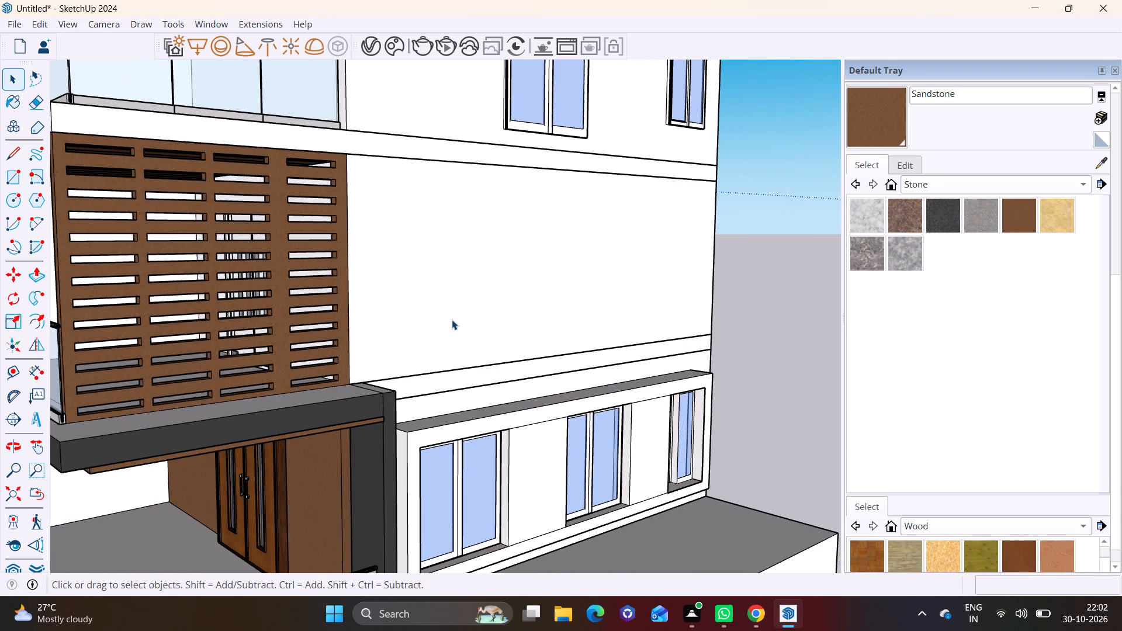
middle_drag(455, 321, 587, 332)
middle_drag(516, 333, 403, 340)
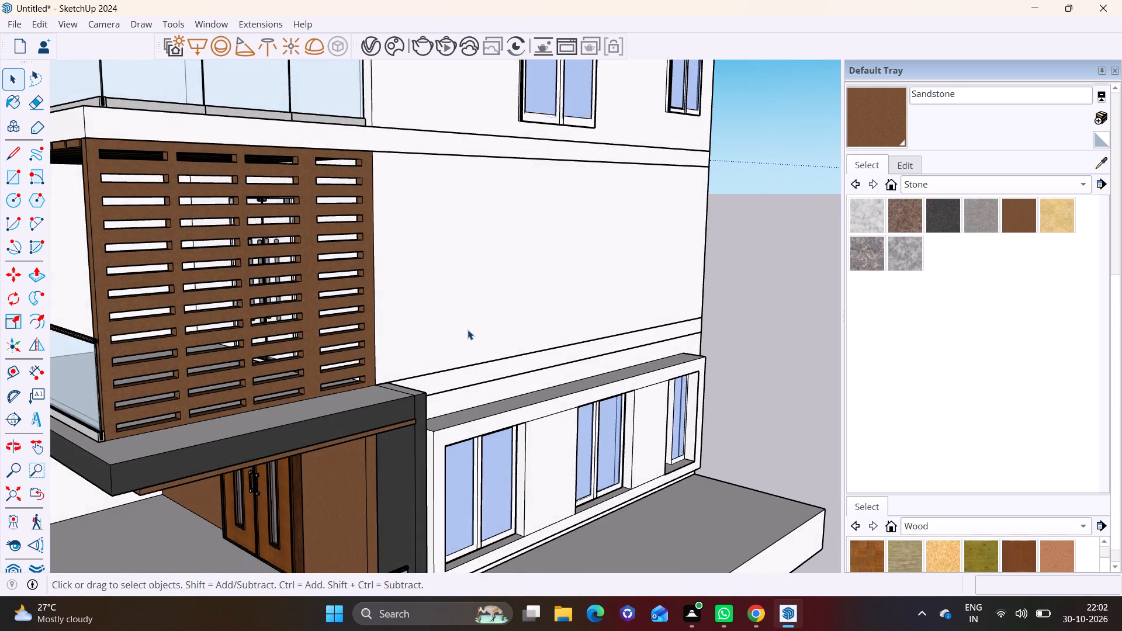
scroll(476, 328, up, 3)
middle_drag(472, 326, 432, 312)
scroll(452, 293, down, 3)
shift+middle_drag(458, 273, 361, 304)
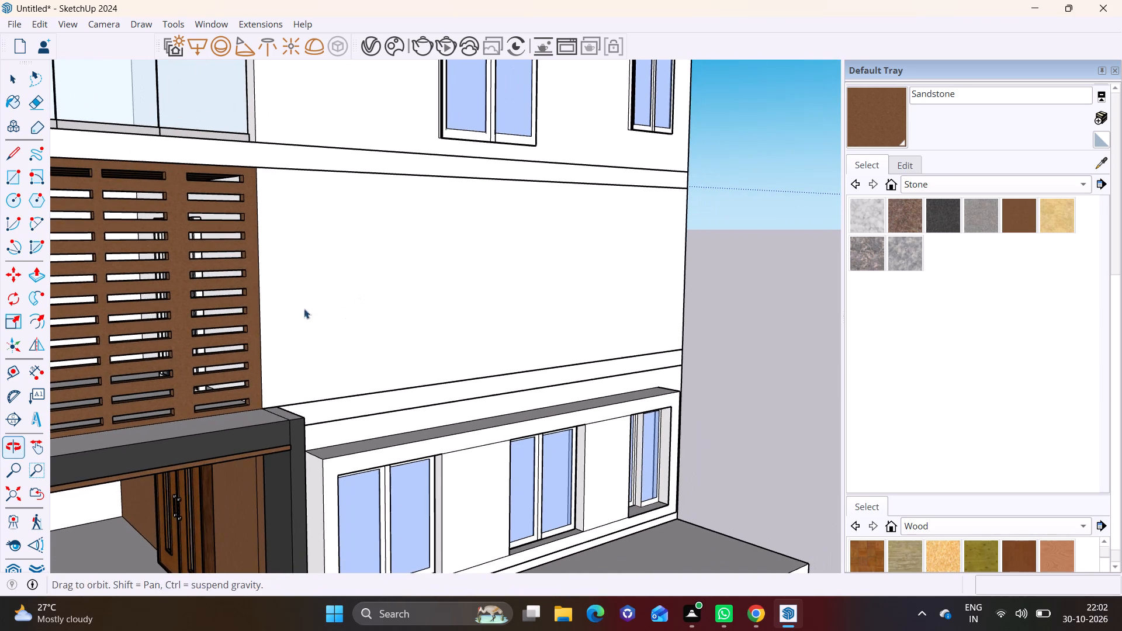
click(14, 175)
middle_drag(356, 220, 303, 227)
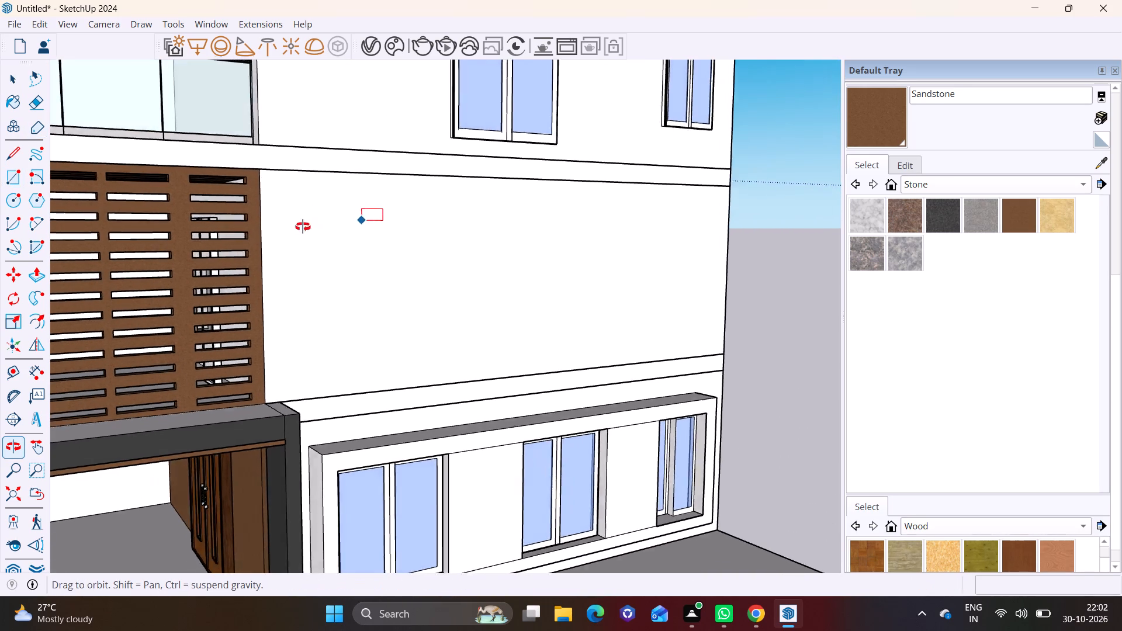
middle_drag(303, 227, 283, 239)
click(297, 204)
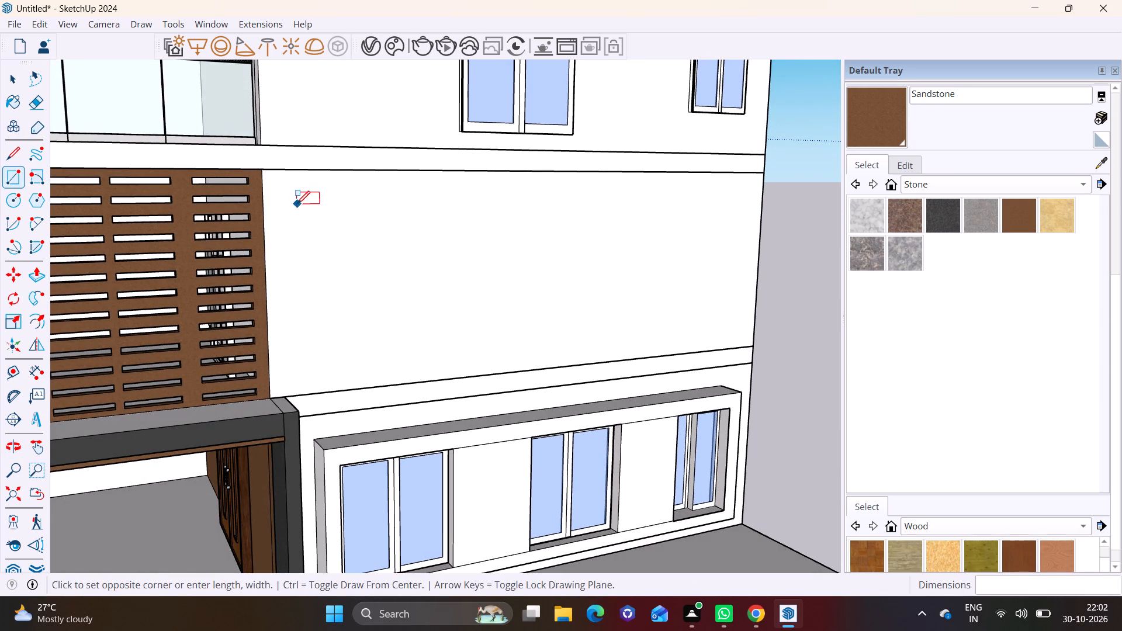
click(392, 366)
key(space)
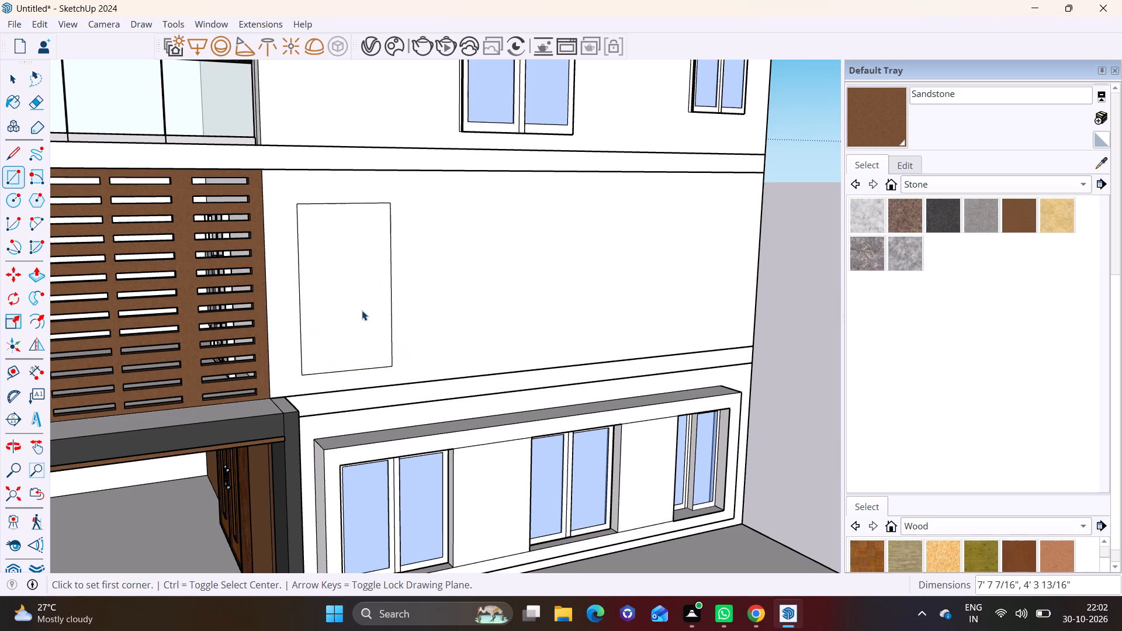
Push the new rectangle about 8 7/16" into the wall to form a window recess.
click(349, 292)
shift+middle_drag(363, 288, 363, 381)
middle_drag(356, 356, 310, 367)
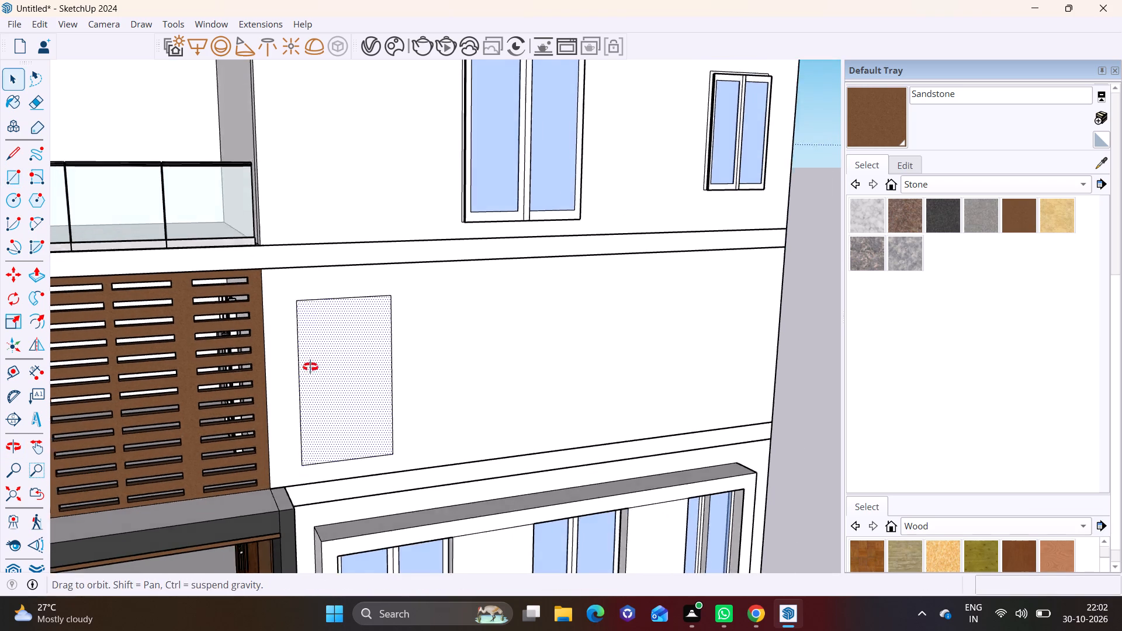
middle_drag(310, 367, 120, 368)
click(32, 276)
click(358, 380)
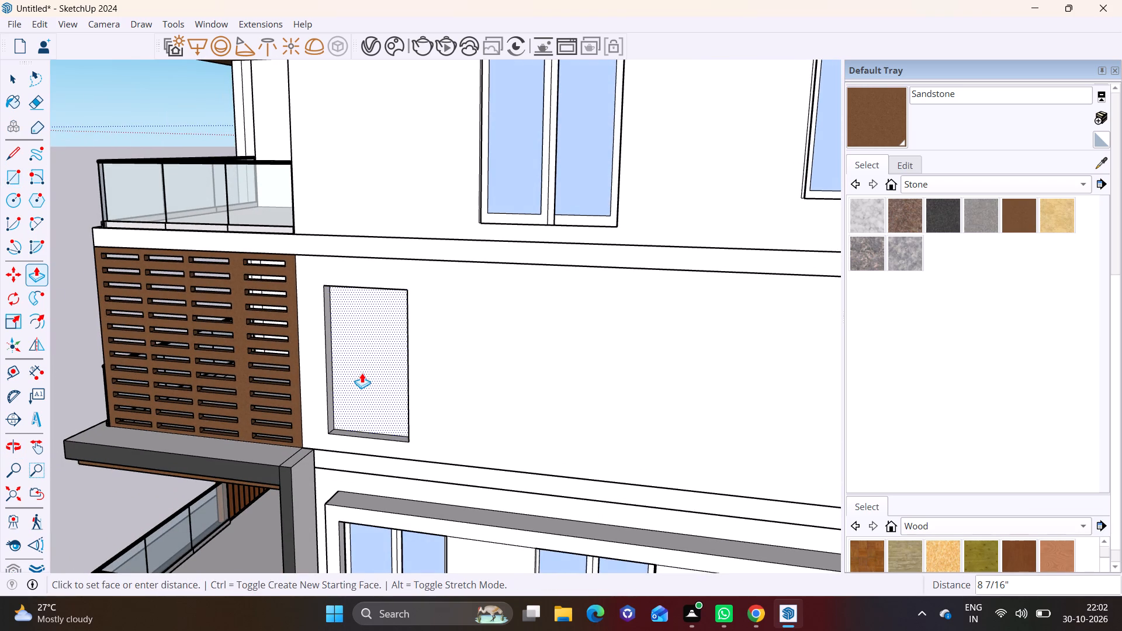
click(362, 373)
key(space)
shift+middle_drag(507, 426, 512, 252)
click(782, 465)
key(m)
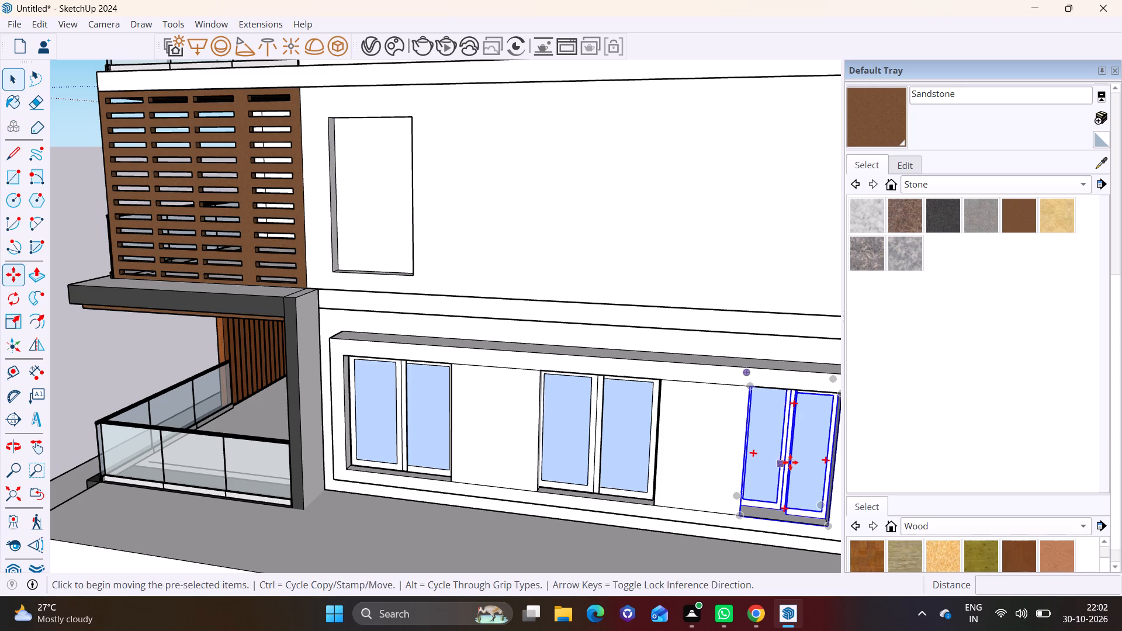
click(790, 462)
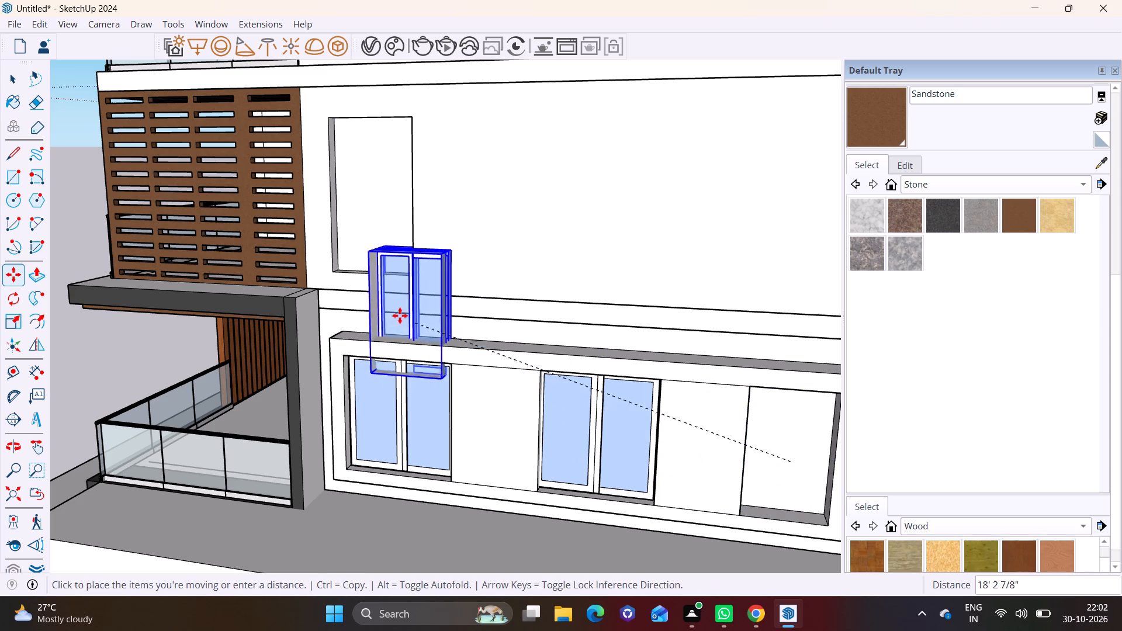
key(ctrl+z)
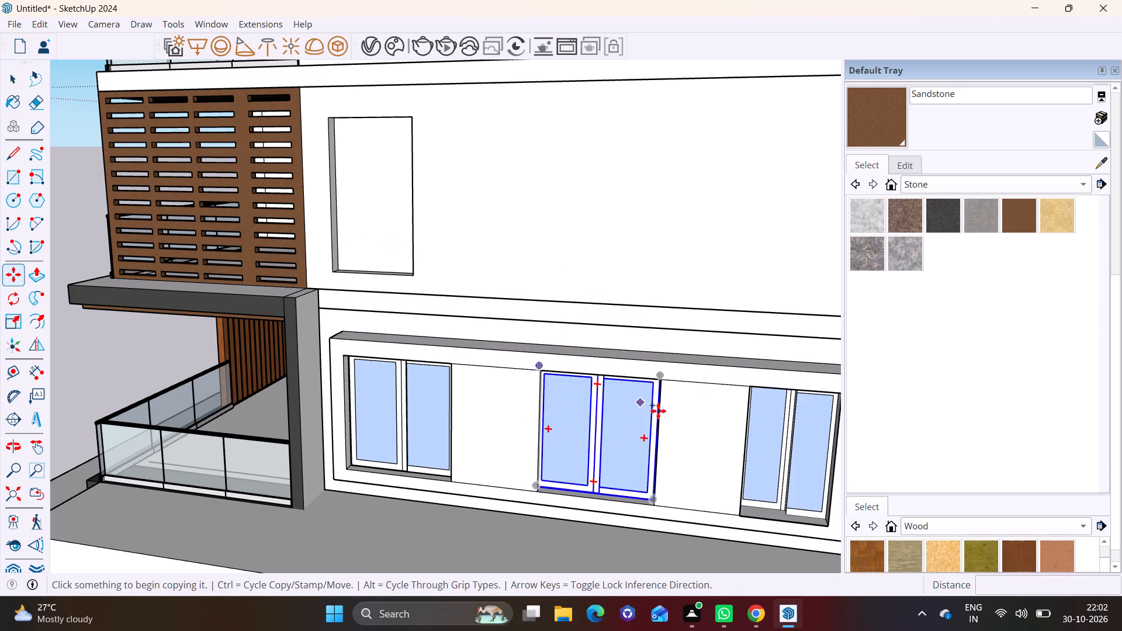
Copy the top floor's small rear-corner window down into the recess on the middle floor.
scroll(528, 285, down, 4)
shift+middle_drag(538, 259, 458, 402)
key(space)
click(652, 237)
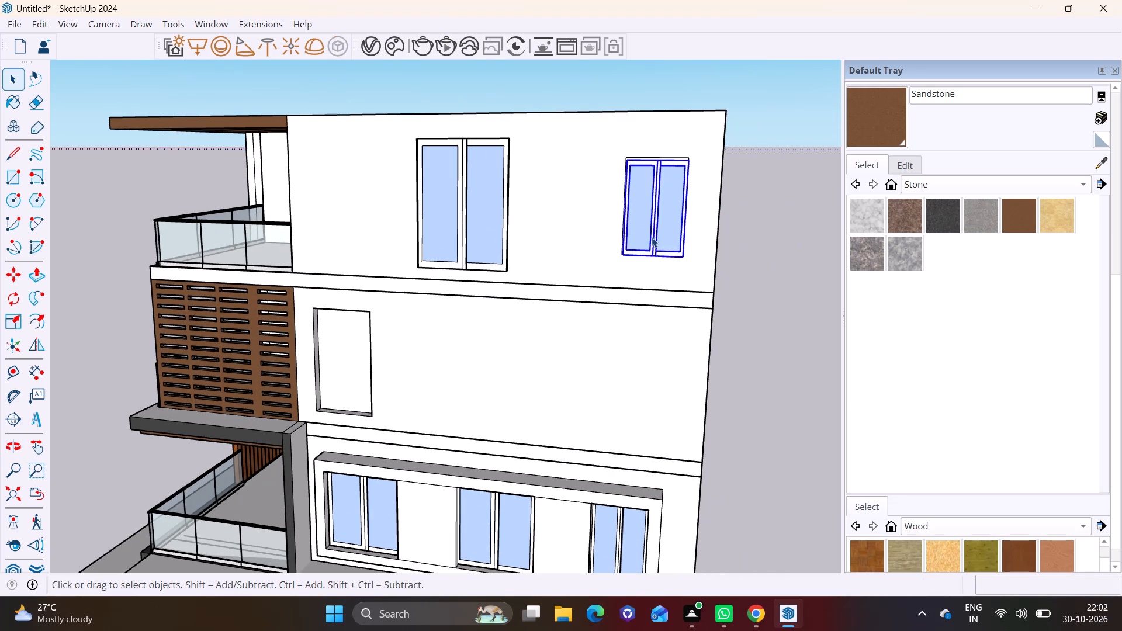
key(m)
click(654, 230)
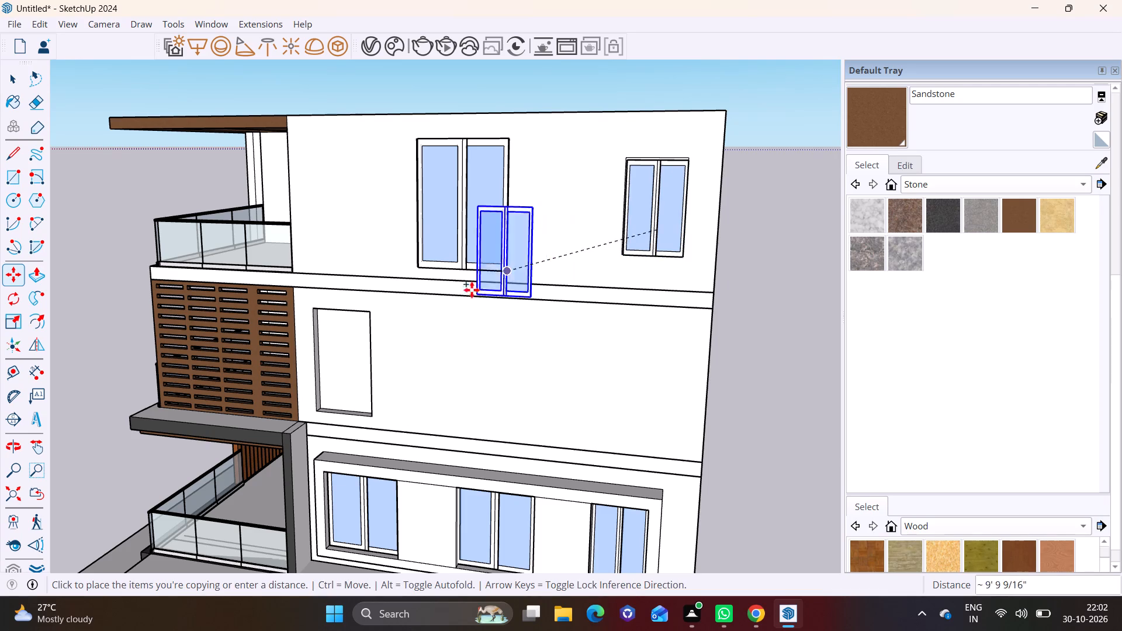
scroll(342, 374, up, 6)
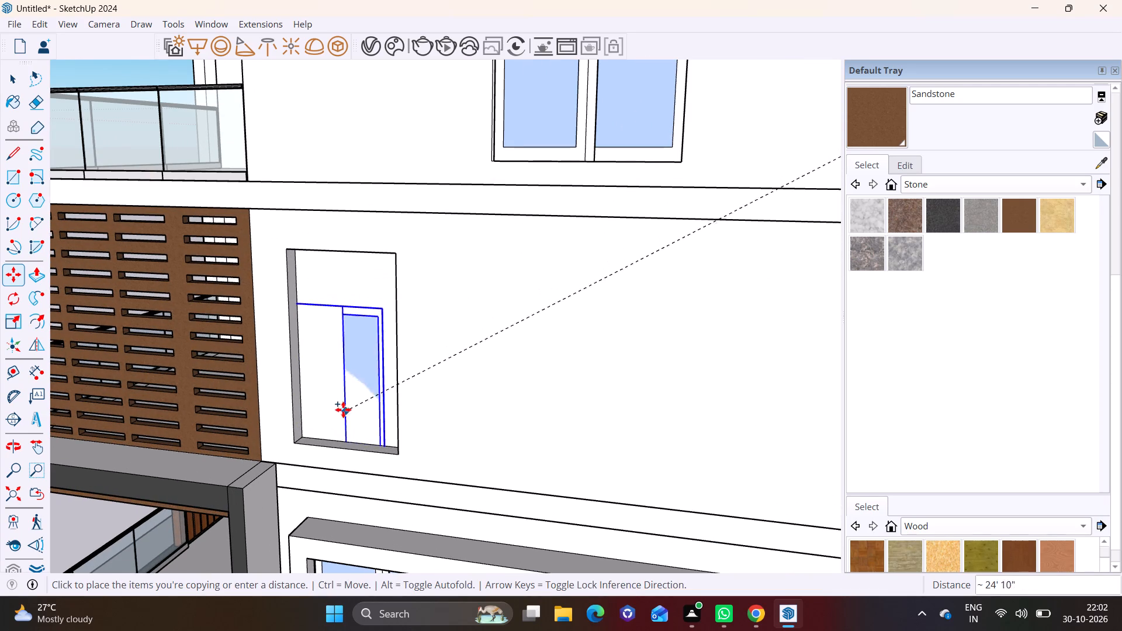
click(355, 370)
Scale the copied window in height and width on all four sides to fill the middle-floor recess.
middle_drag(439, 383, 313, 441)
scroll(326, 370, up, 5)
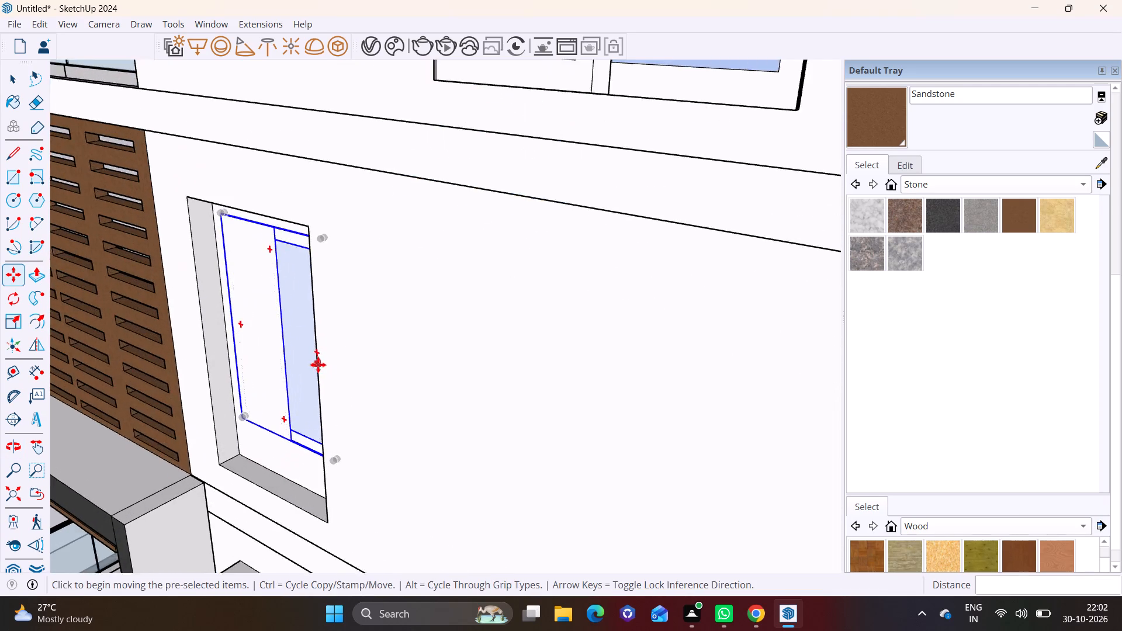
shift+middle_drag(318, 365, 487, 360)
middle_drag(443, 374, 552, 351)
click(23, 325)
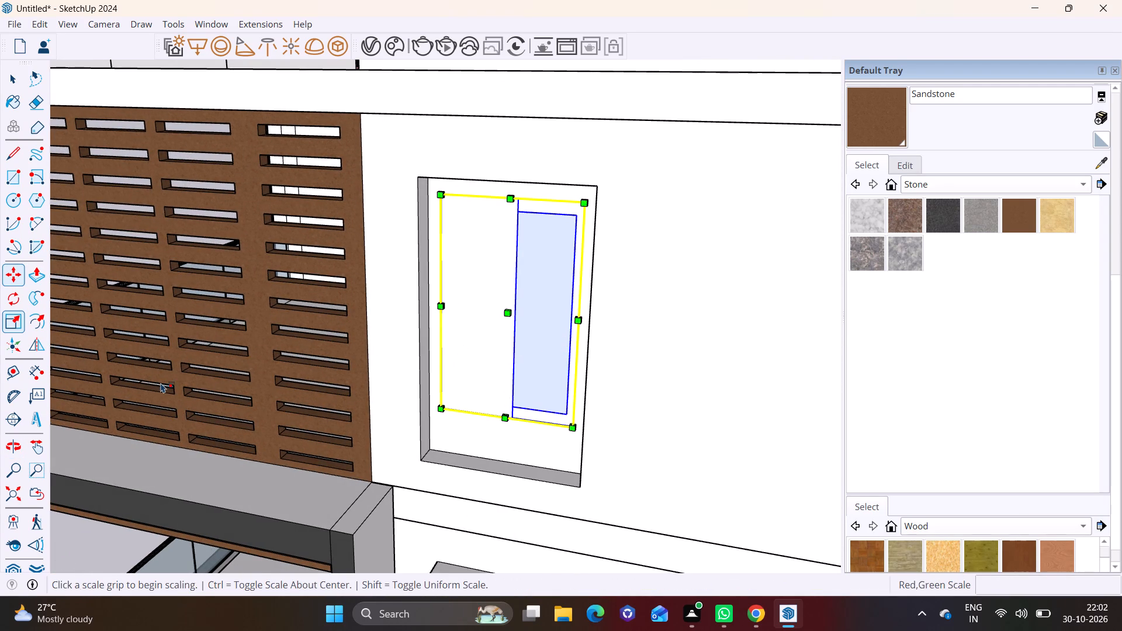
click(505, 417)
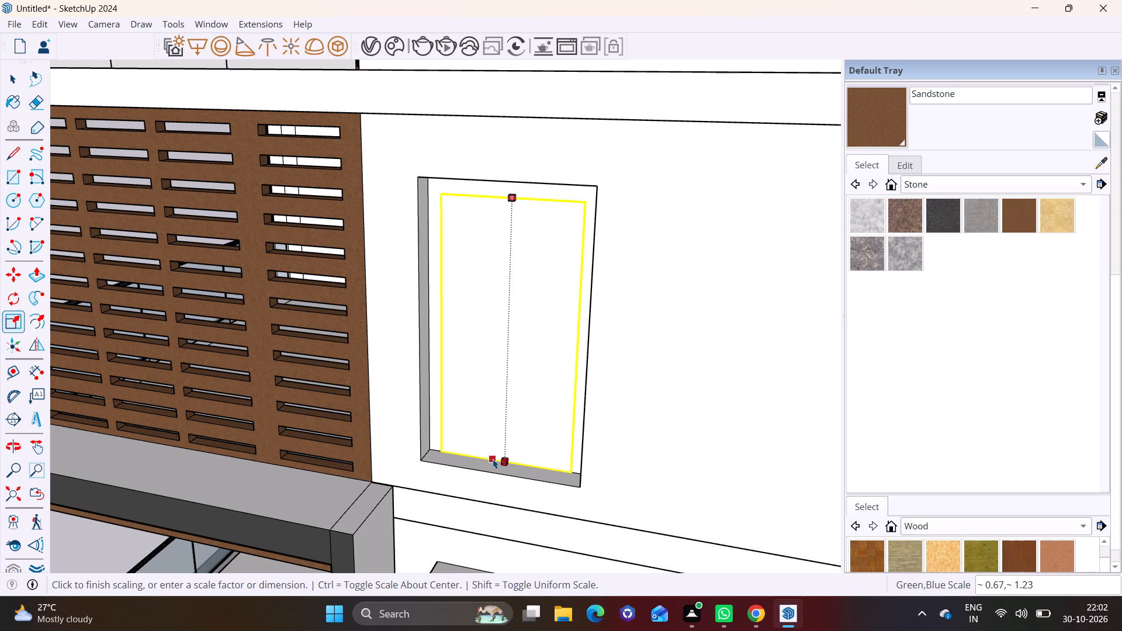
click(493, 459)
click(439, 331)
click(428, 328)
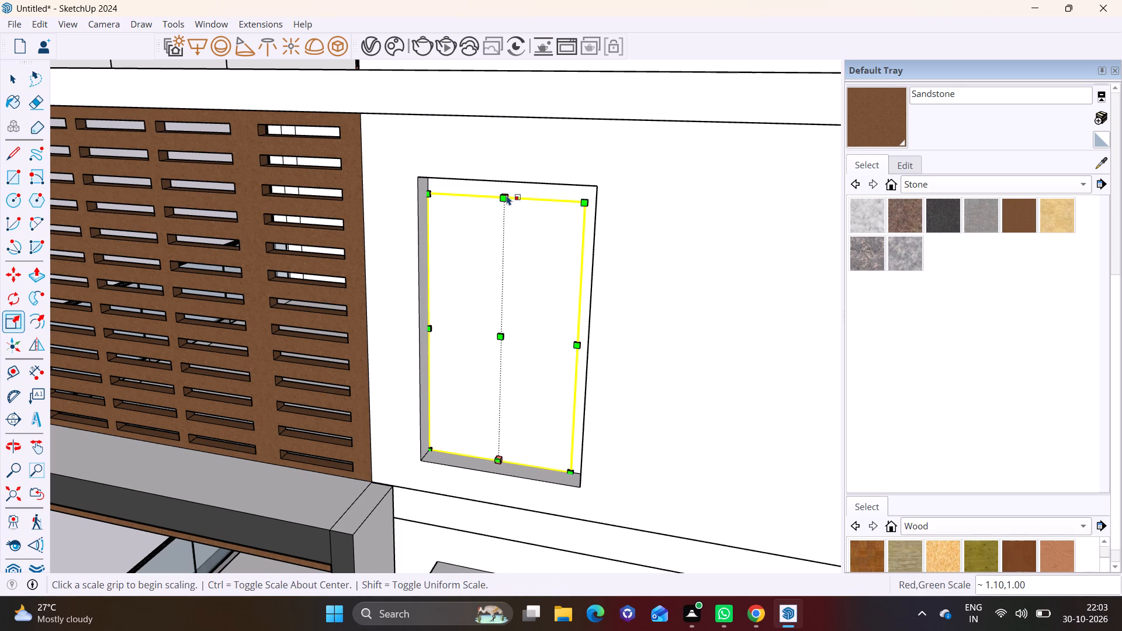
click(503, 195)
click(503, 186)
click(577, 337)
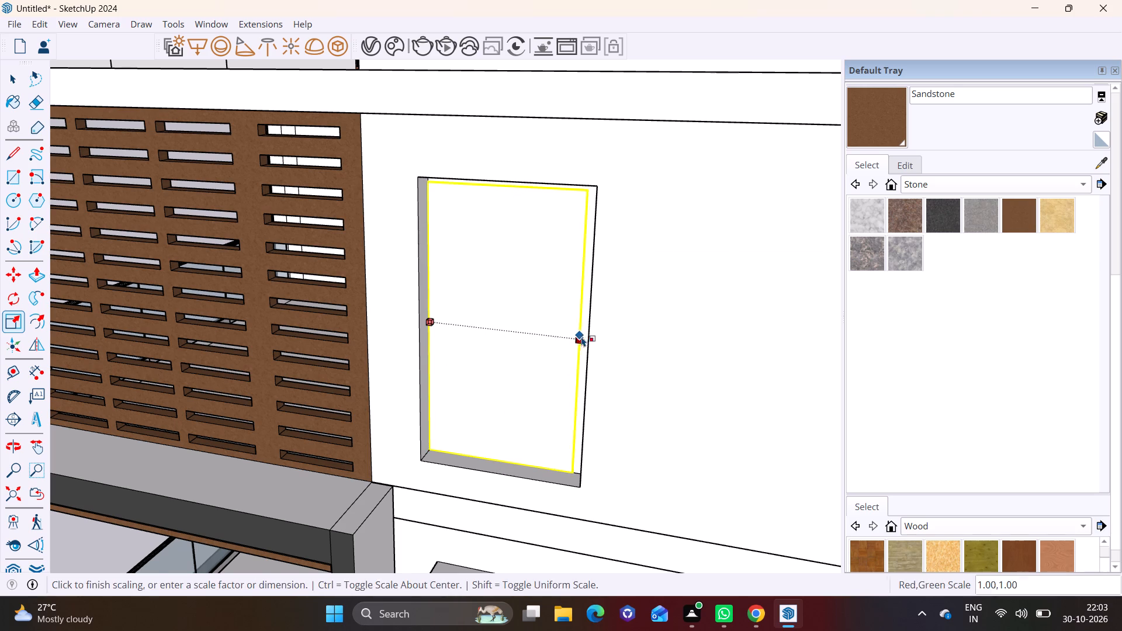
click(586, 337)
key(space)
click(651, 310)
Draw a horizontal strip rectangle about 3' 10" high on the middle floor's side wall, from beyond the new window to the rear edge.
scroll(586, 325, down, 3)
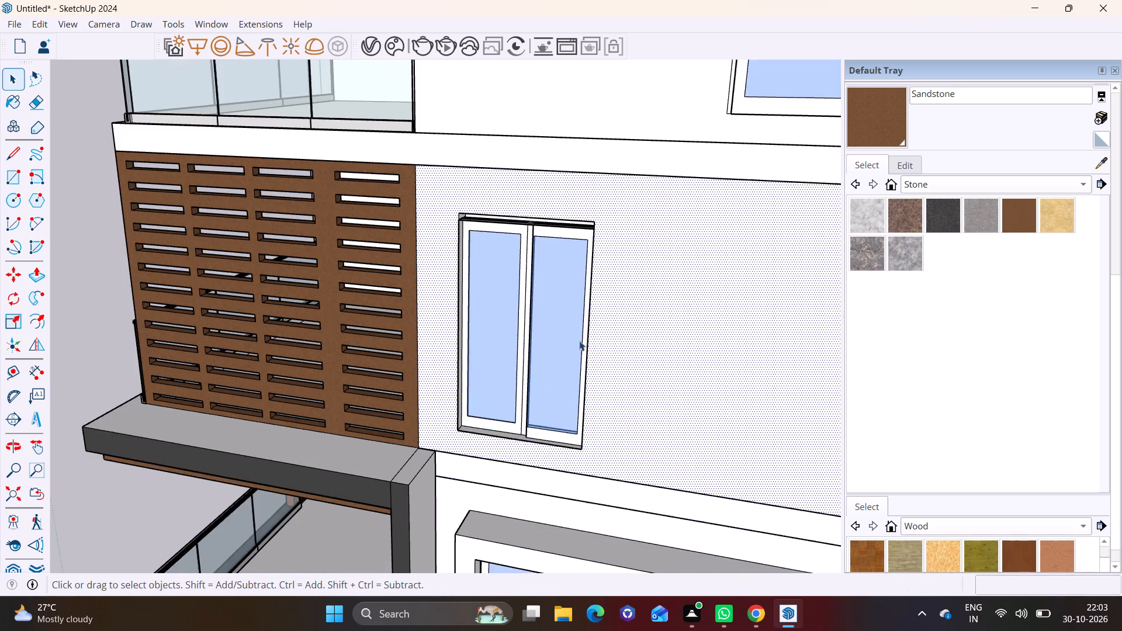
middle_drag(579, 341, 602, 232)
scroll(591, 276, down, 13)
shift+middle_drag(669, 275, 438, 304)
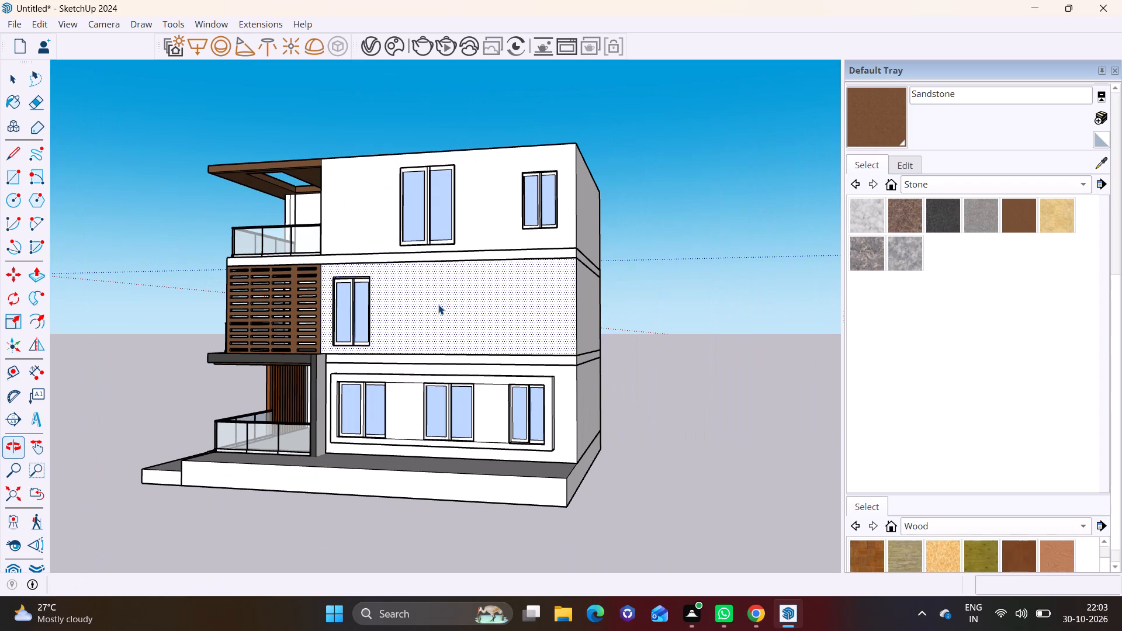
click(634, 297)
middle_drag(464, 317, 605, 330)
scroll(508, 333, up, 3)
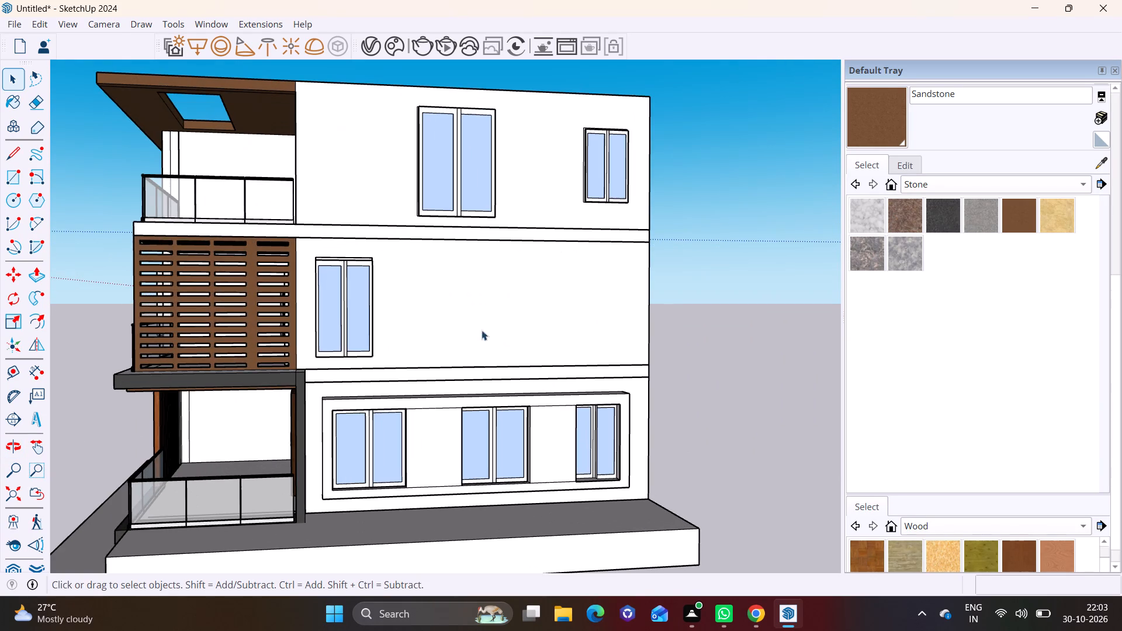
scroll(473, 330, up, 2)
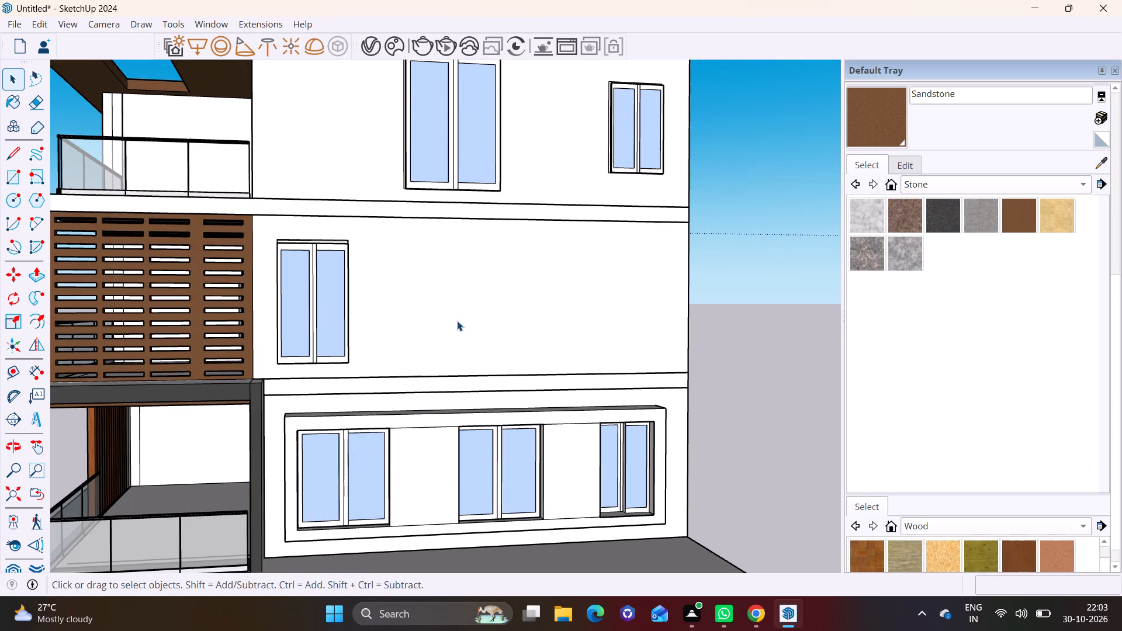
scroll(419, 301, up, 3)
middle_drag(418, 301, 389, 293)
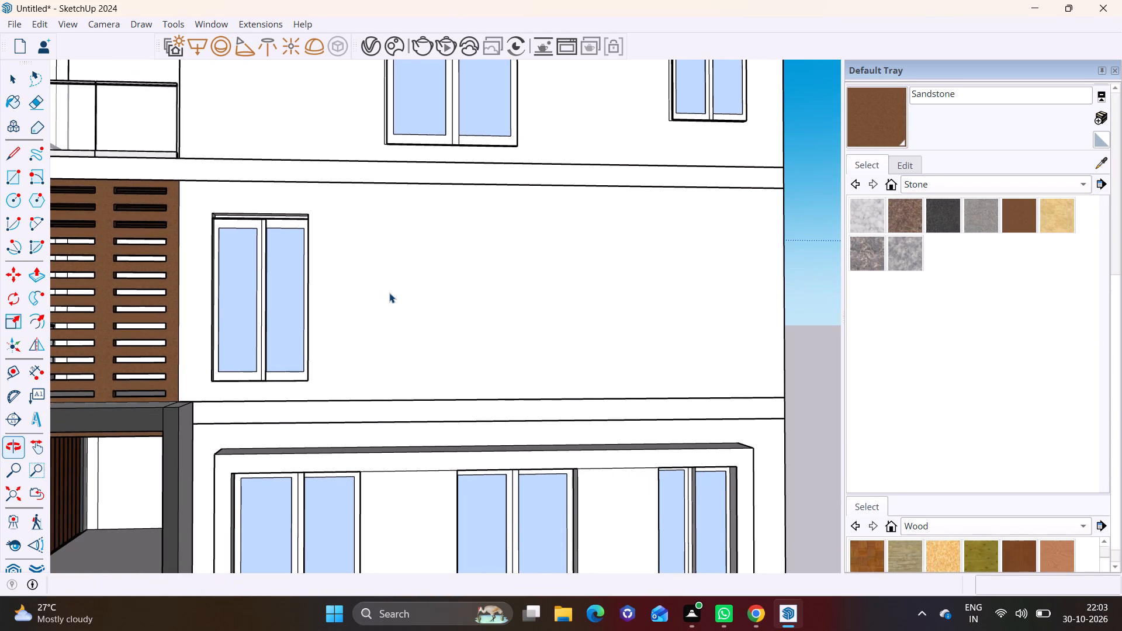
click(9, 169)
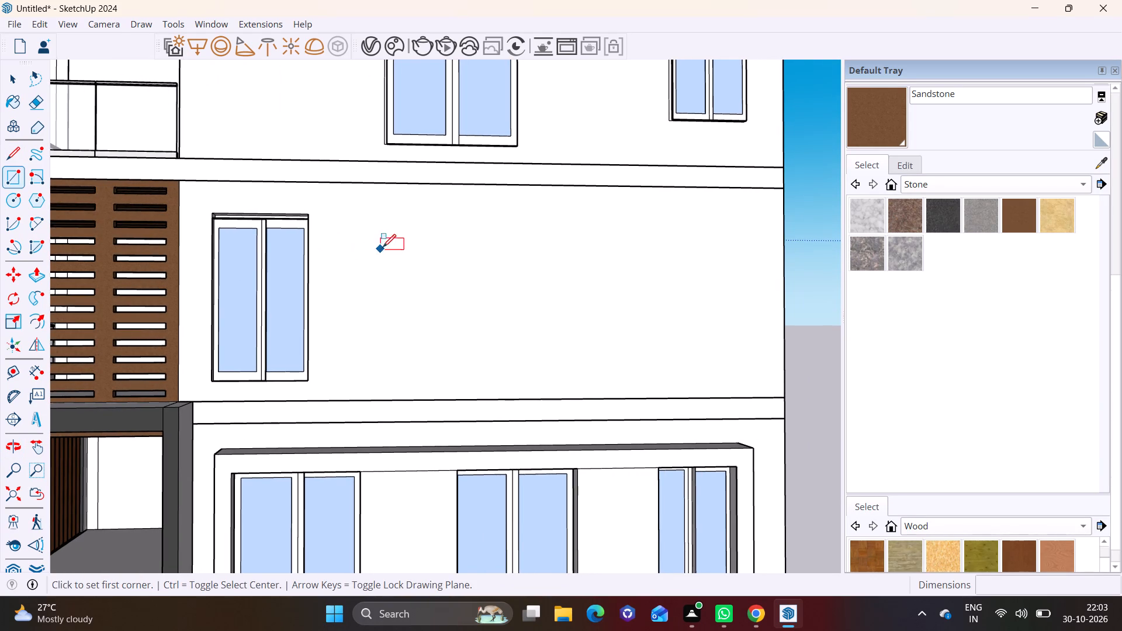
click(379, 245)
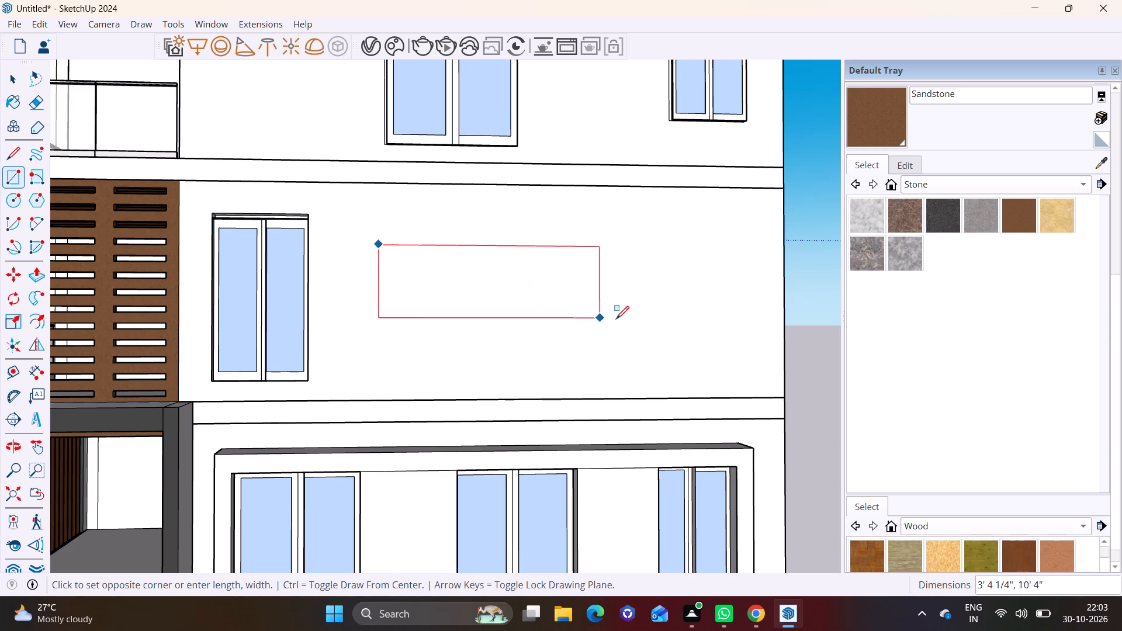
click(785, 329)
Split the middle-floor strip with three full-height rectangles about 5' 8", 6' 3" and 5' 1" wide, leaving narrow gaps between them.
middle_drag(575, 315, 497, 324)
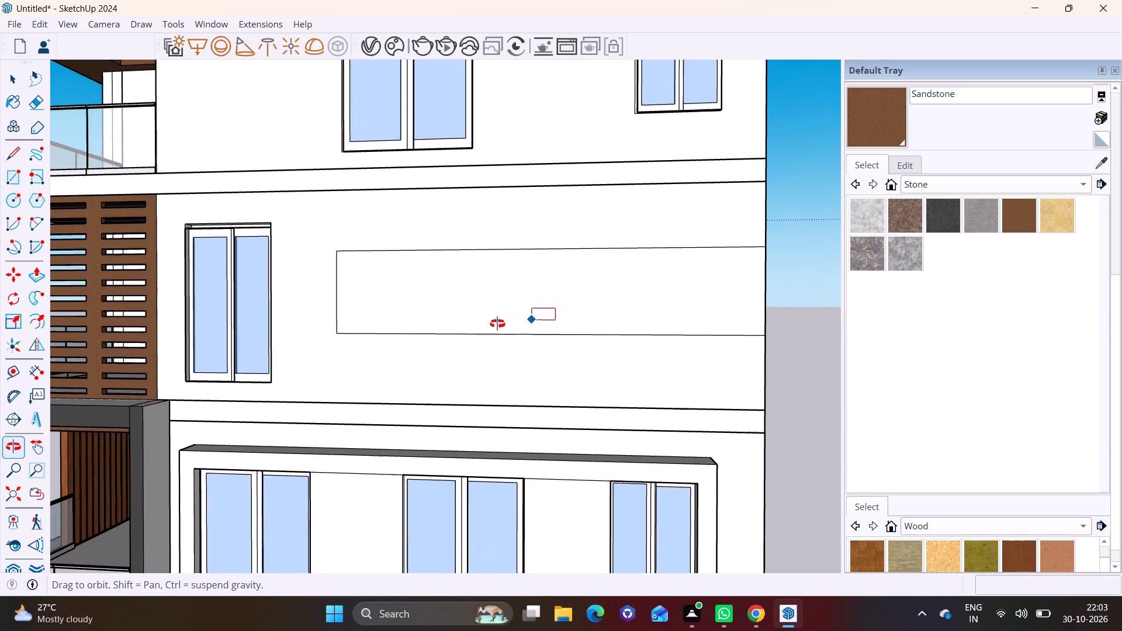
middle_drag(497, 324, 497, 324)
scroll(460, 303, up, 1)
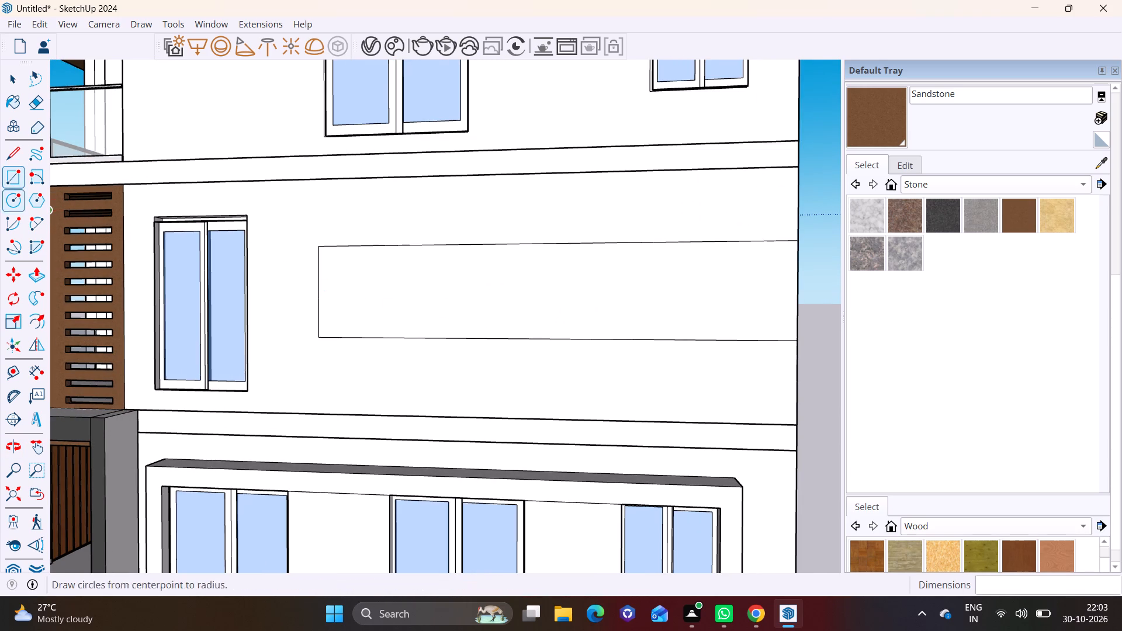
click(15, 181)
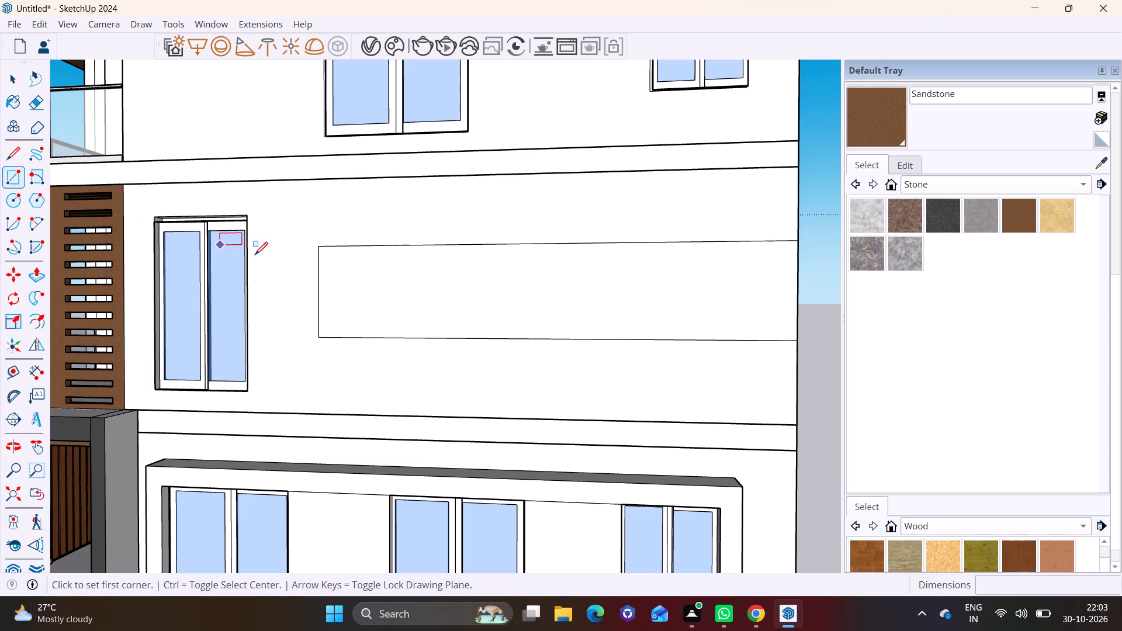
click(320, 247)
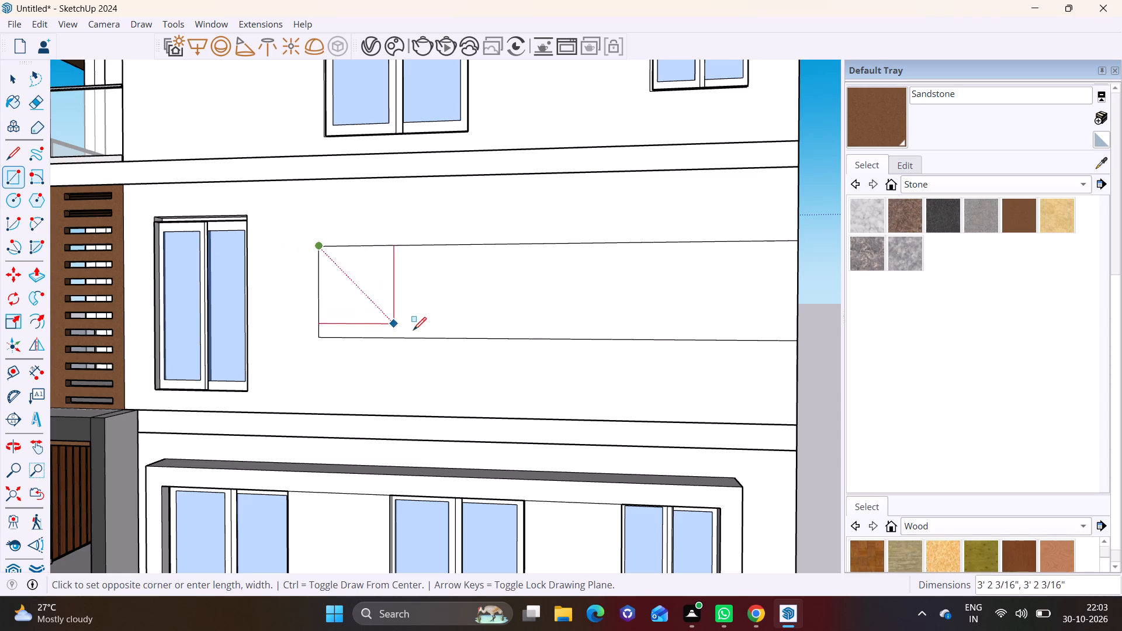
click(450, 338)
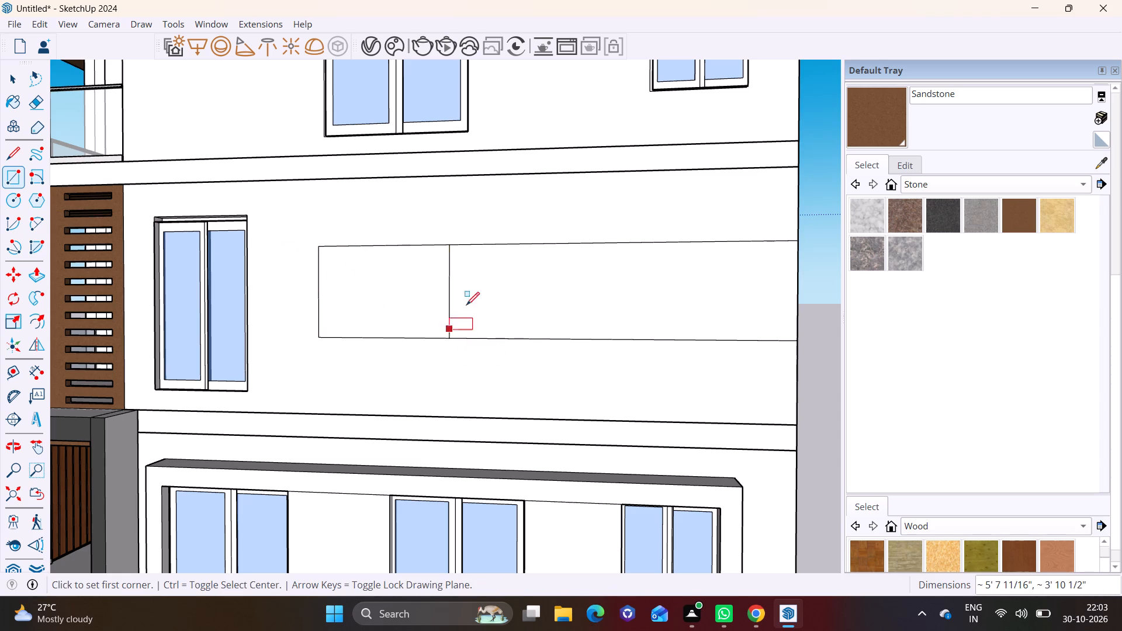
click(479, 246)
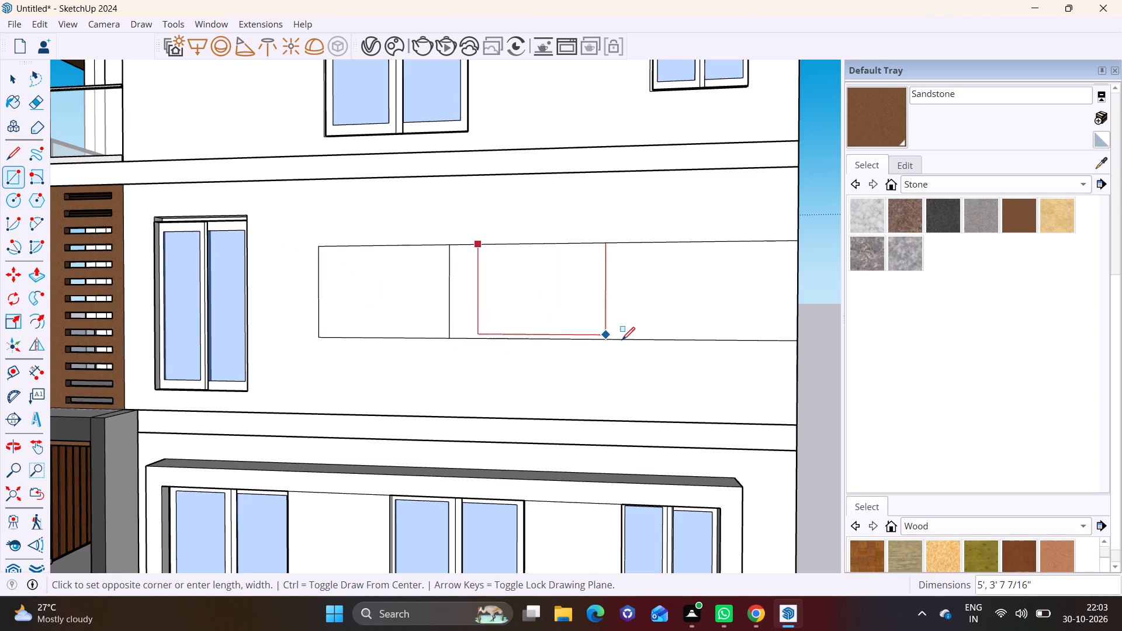
click(636, 341)
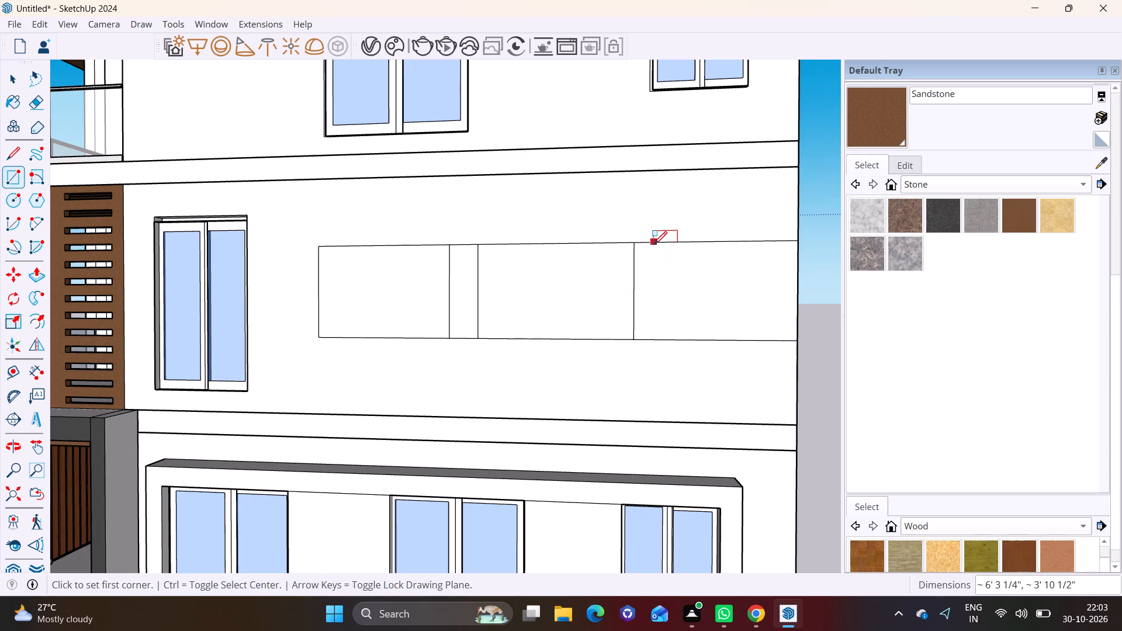
click(654, 244)
click(790, 345)
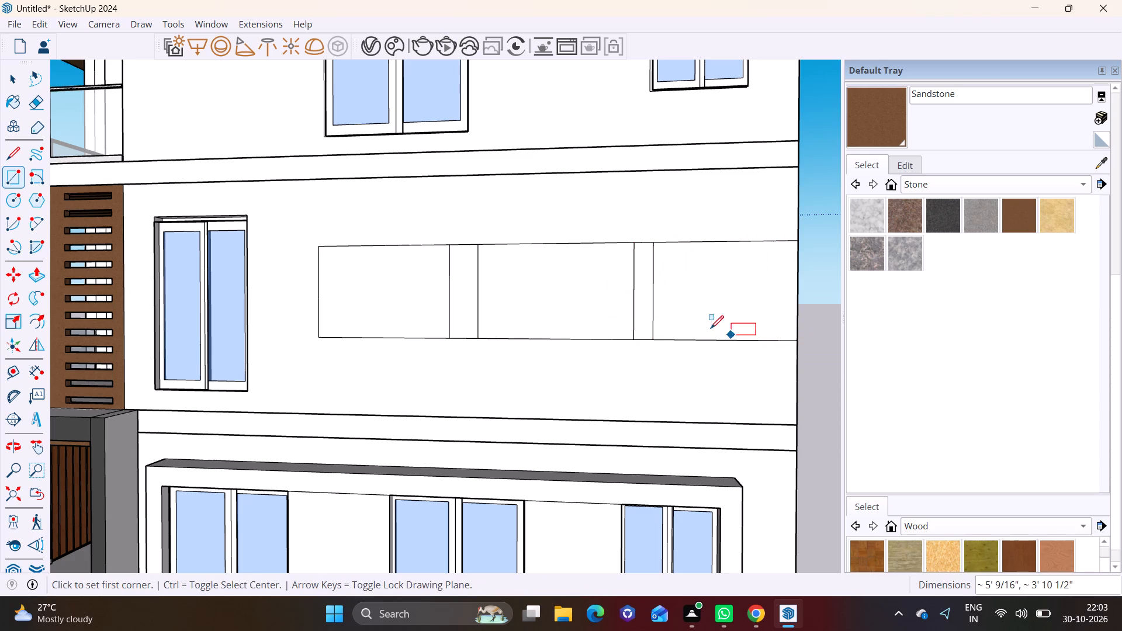
Push/Pull the three rectangles of the strip outward by 1 15/16" each, leaving the narrow gaps flush with the wall.
middle_drag(704, 337, 484, 425)
scroll(390, 366, up, 5)
middle_drag(349, 391, 390, 346)
scroll(365, 346, up, 3)
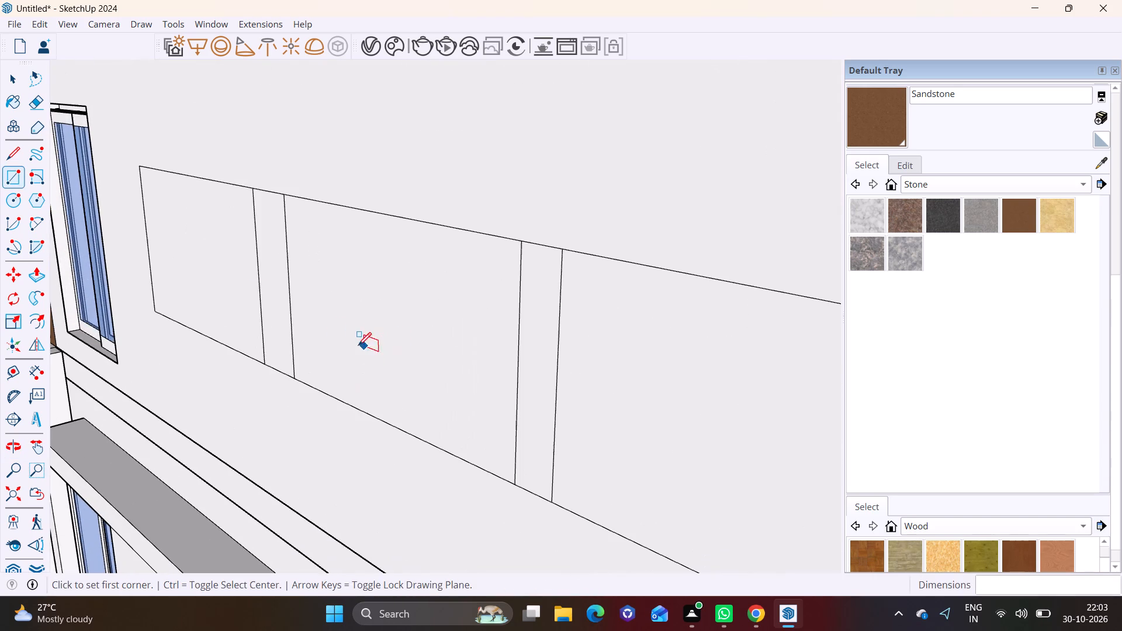
key(space)
click(223, 272)
click(47, 274)
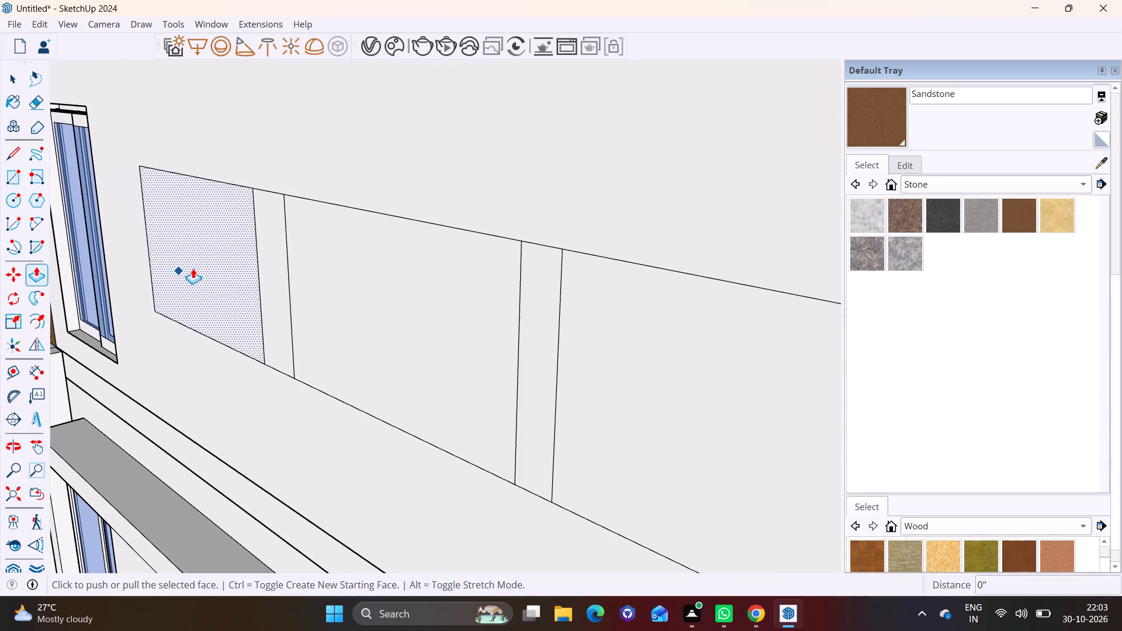
click(194, 267)
click(188, 268)
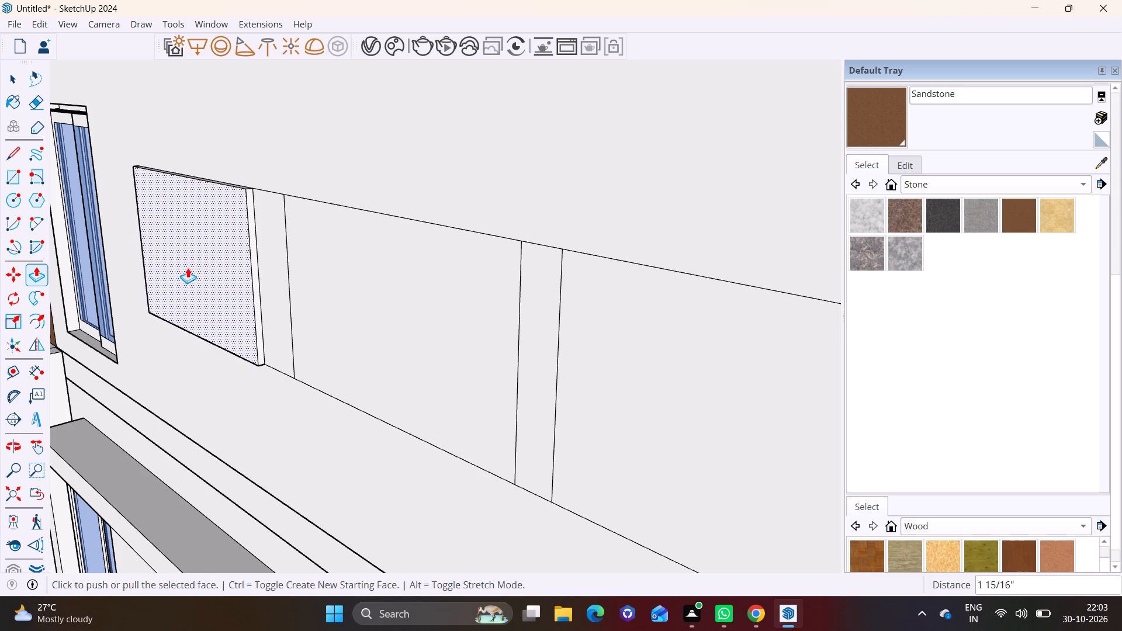
key(space)
click(376, 304)
click(47, 276)
click(394, 304)
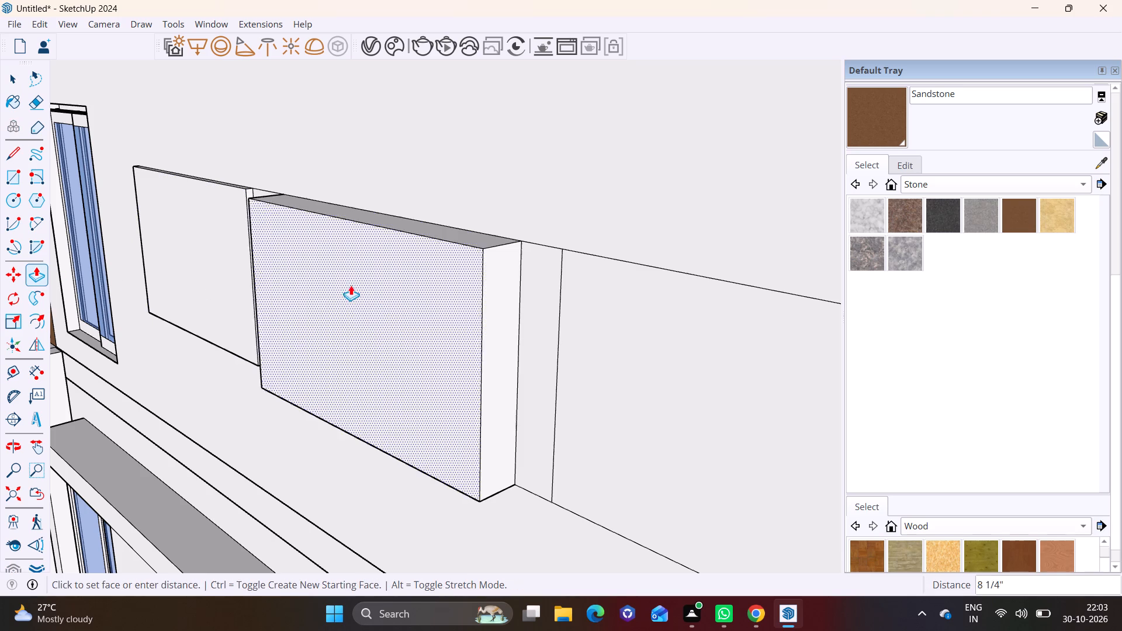
click(244, 190)
key(space)
click(602, 385)
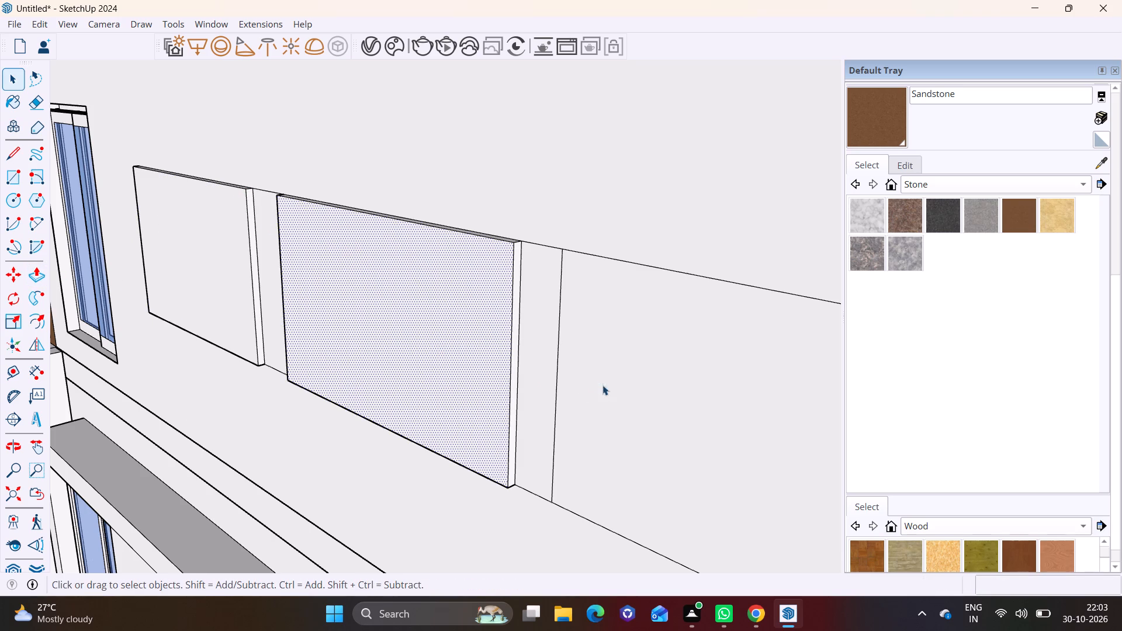
click(43, 275)
click(702, 357)
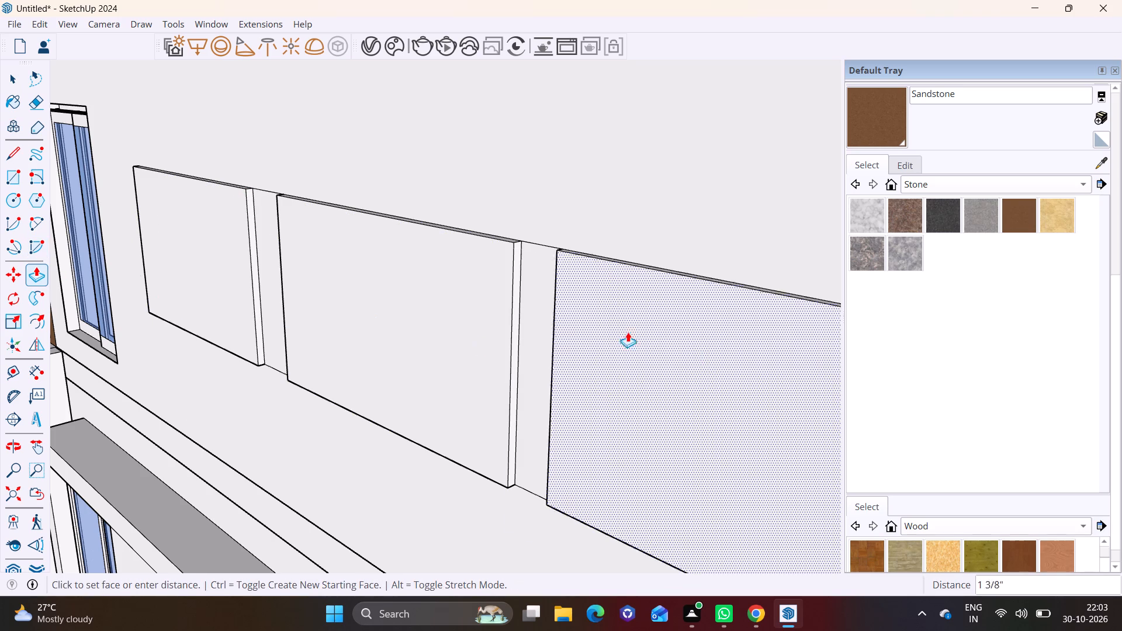
click(483, 250)
Draw vertical lines 2' 10 3/16" long from both top corners of the raised panel nearest the window up to the floor band's lower edge.
scroll(493, 314, down, 10)
scroll(475, 403, up, 1)
scroll(475, 403, down, 1)
scroll(475, 407, up, 1)
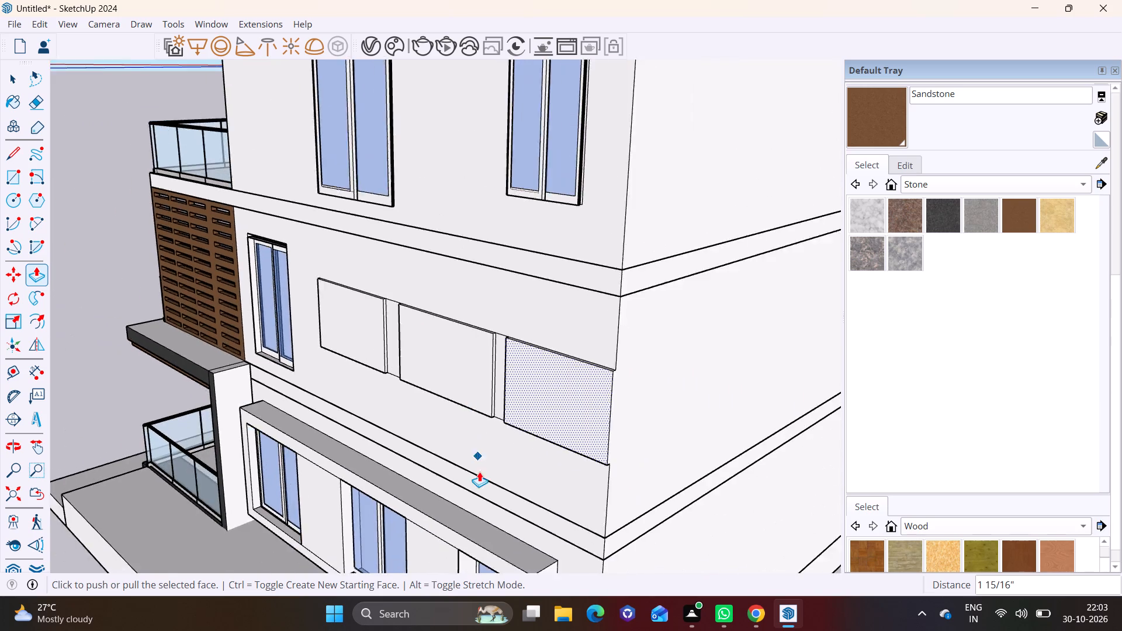
scroll(479, 471, up, 1)
scroll(479, 473, down, 1)
scroll(479, 473, up, 1)
scroll(479, 473, down, 1)
scroll(479, 473, up, 1)
middle_drag(445, 368, 573, 340)
scroll(477, 282, up, 9)
middle_drag(491, 287, 409, 349)
scroll(296, 280, up, 3)
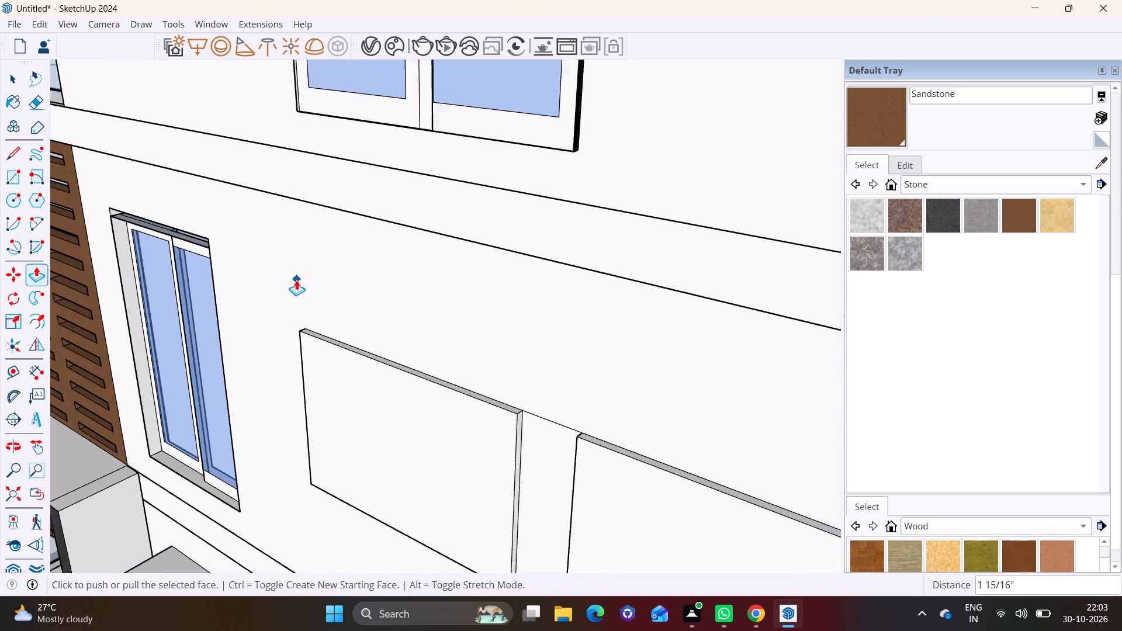
click(9, 152)
click(308, 331)
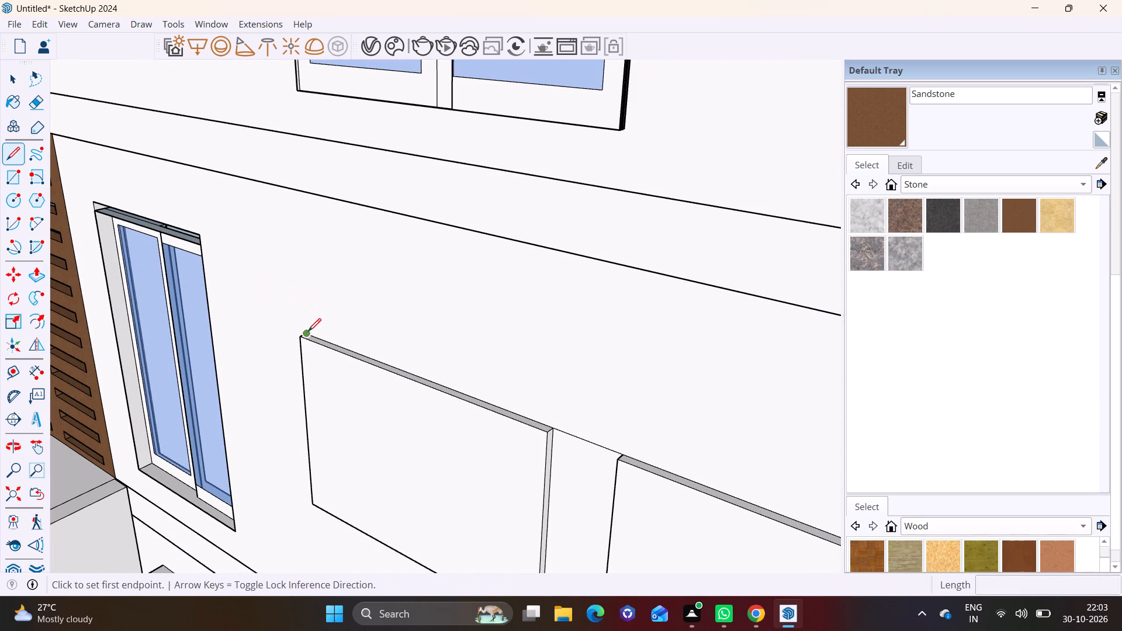
click(302, 195)
click(557, 428)
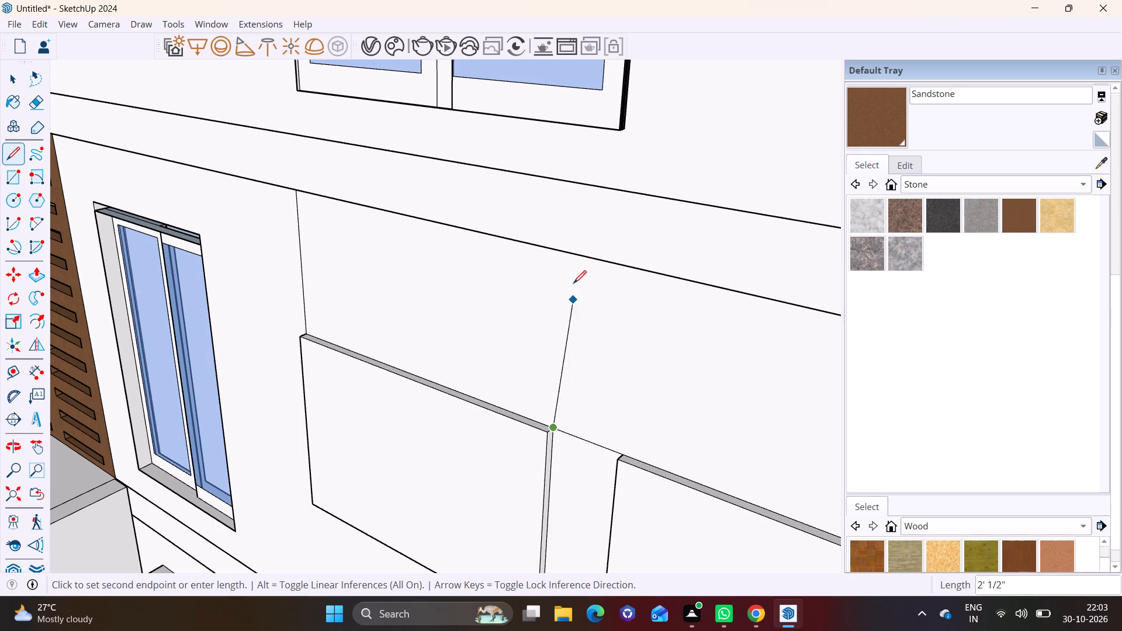
click(566, 253)
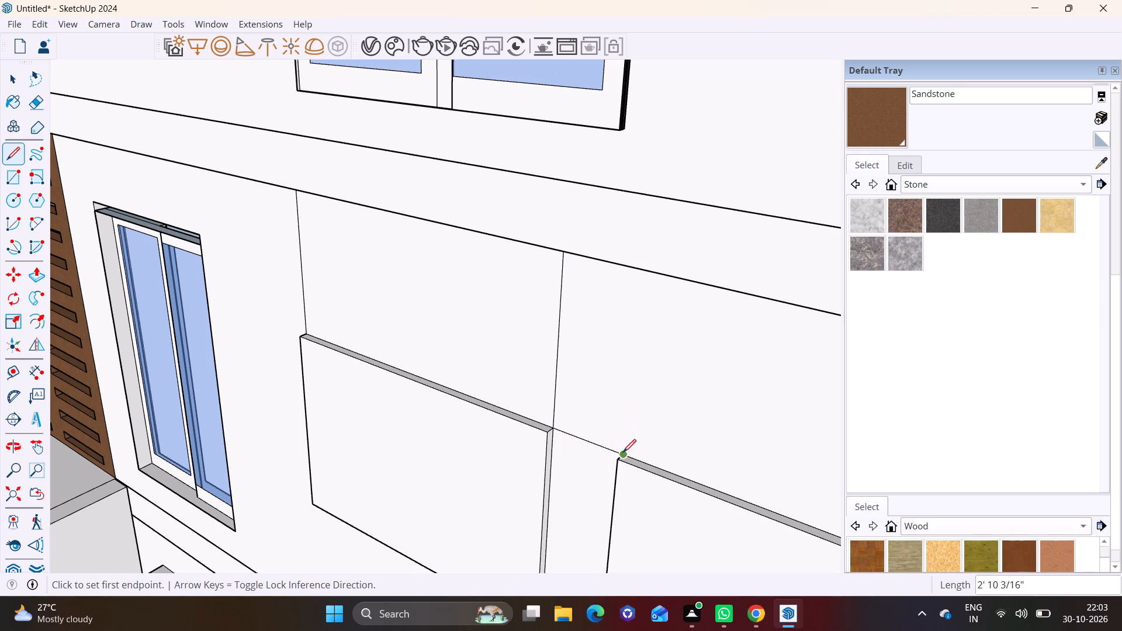
Draw vertical lines up to the floor band from both top corners of the middle panel and the rear panel's near top corner.
click(623, 452)
click(647, 276)
scroll(595, 442, down, 2)
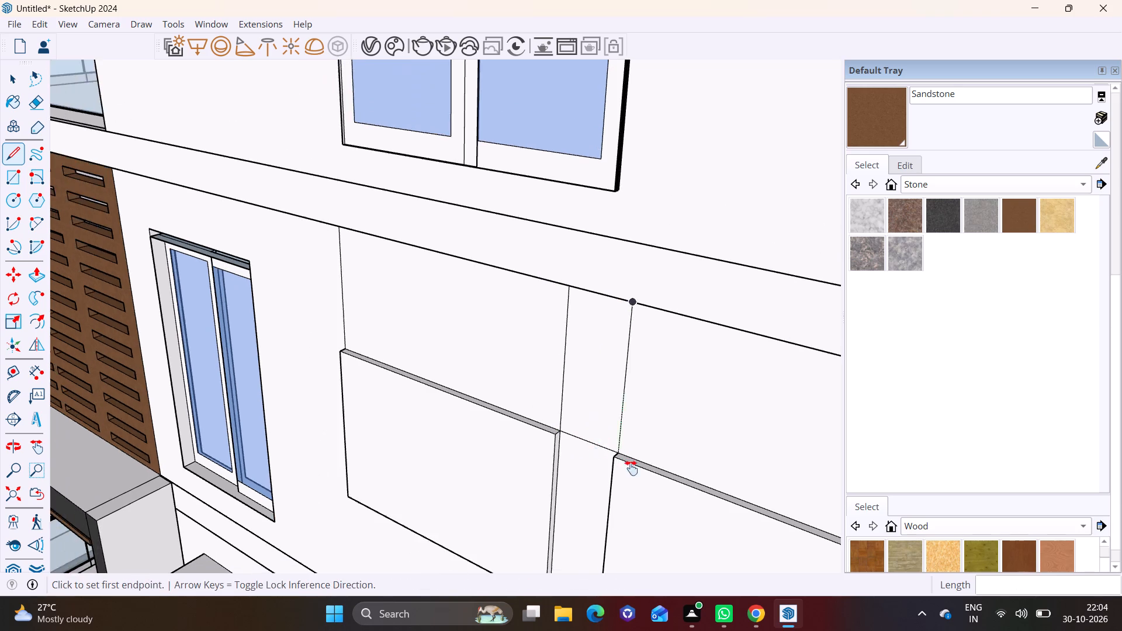
shift+middle_drag(631, 468, 316, 271)
click(635, 357)
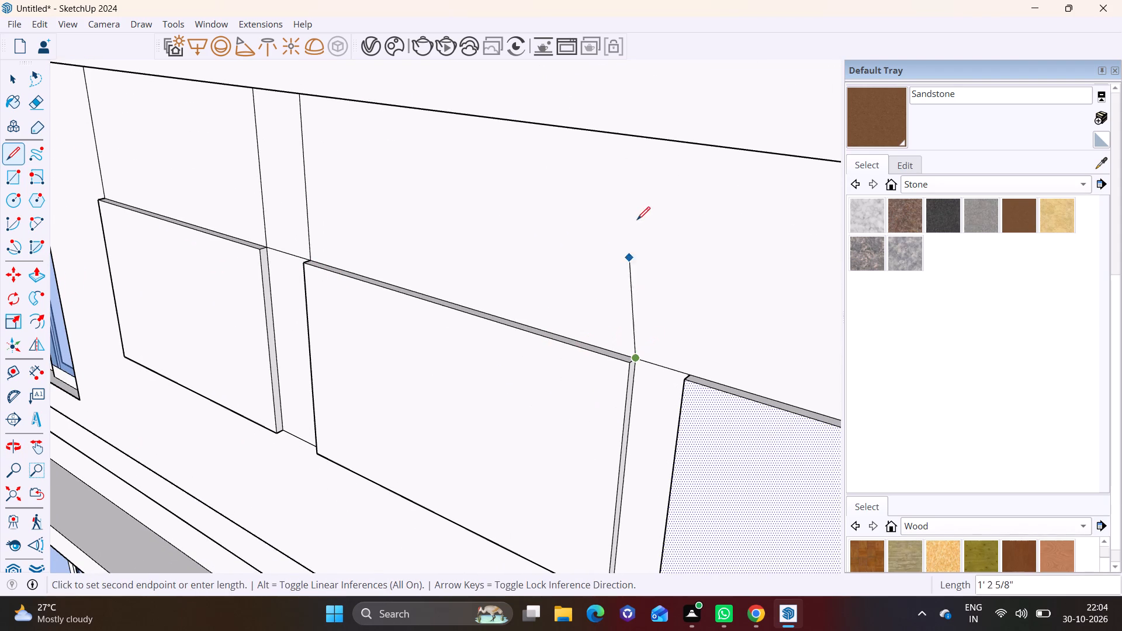
click(663, 143)
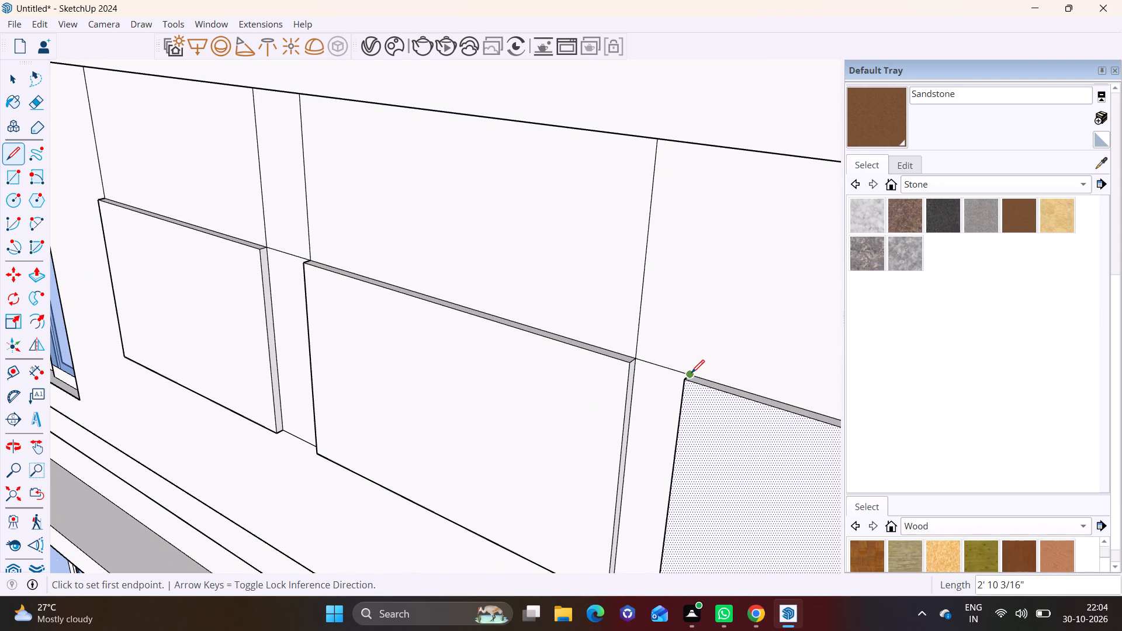
click(691, 373)
click(721, 152)
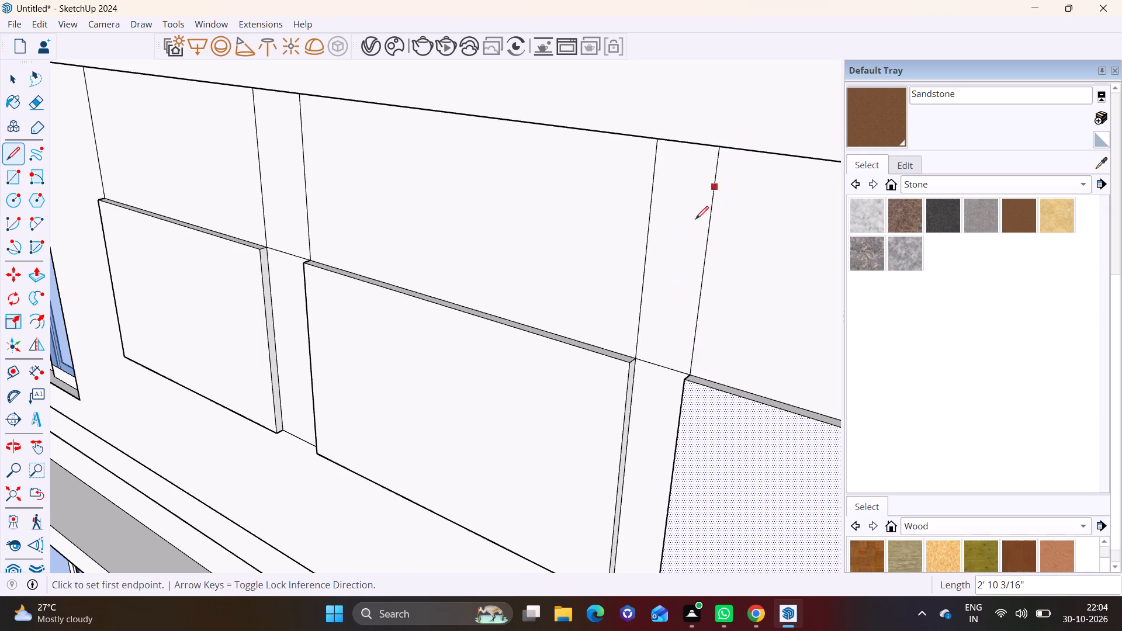
Draw lines about 3' 3" long down to the lower band from the bottom corners flanking the gap between the middle and rear panels.
scroll(704, 333, down, 7)
middle_drag(705, 407, 467, 327)
scroll(490, 372, down, 3)
middle_drag(484, 403, 662, 269)
scroll(608, 344, up, 5)
middle_drag(663, 308, 726, 165)
scroll(699, 239, up, 8)
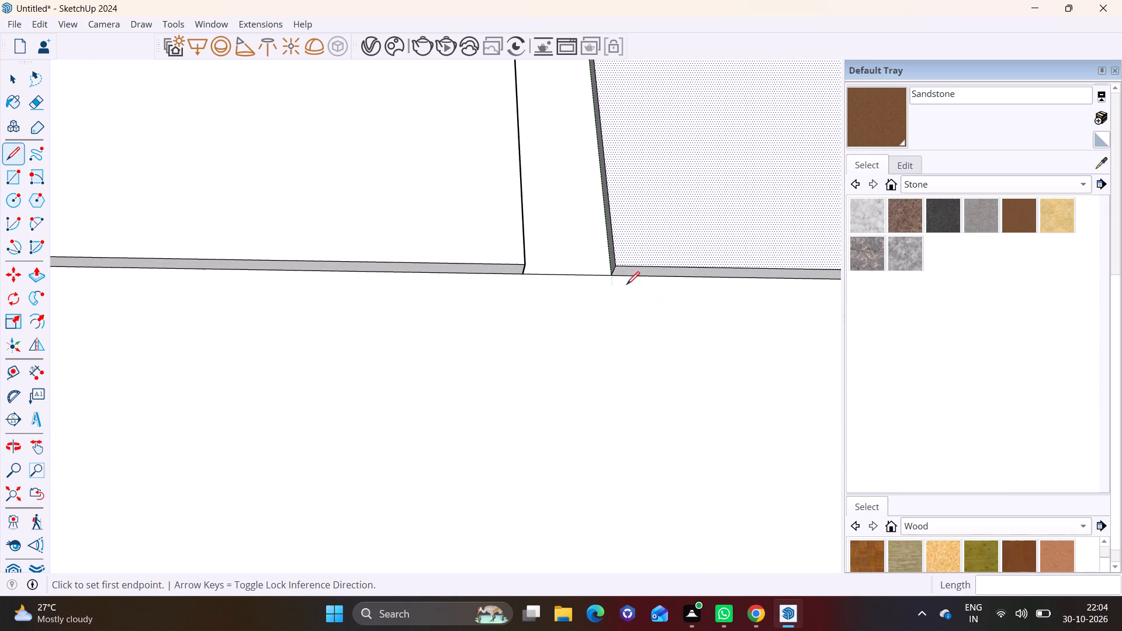
click(613, 277)
middle_drag(608, 443, 655, 292)
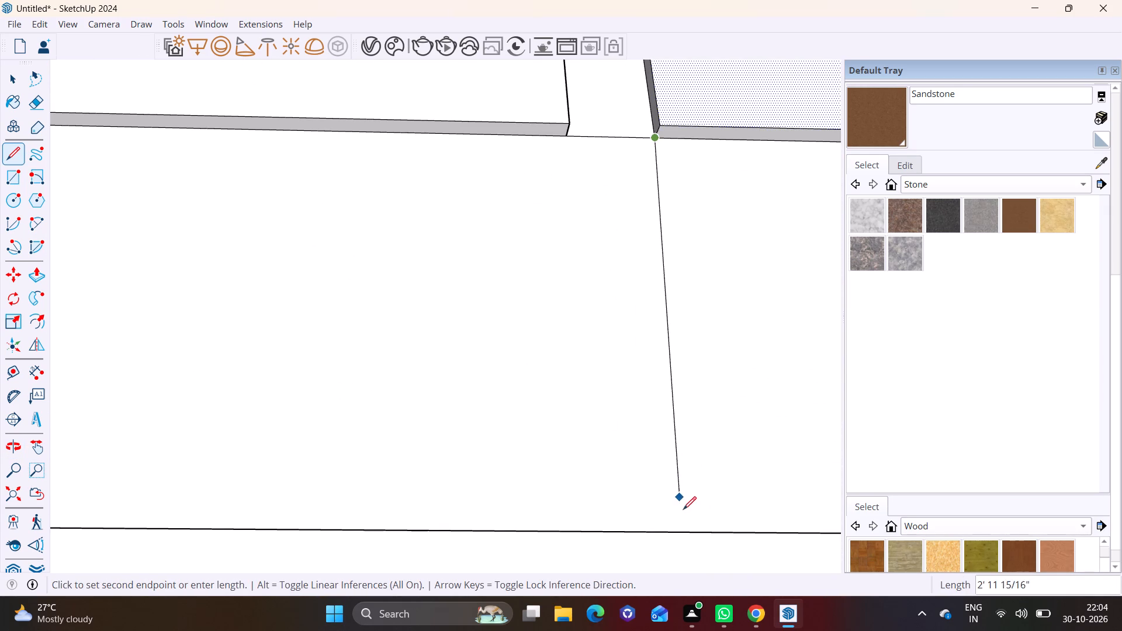
click(707, 533)
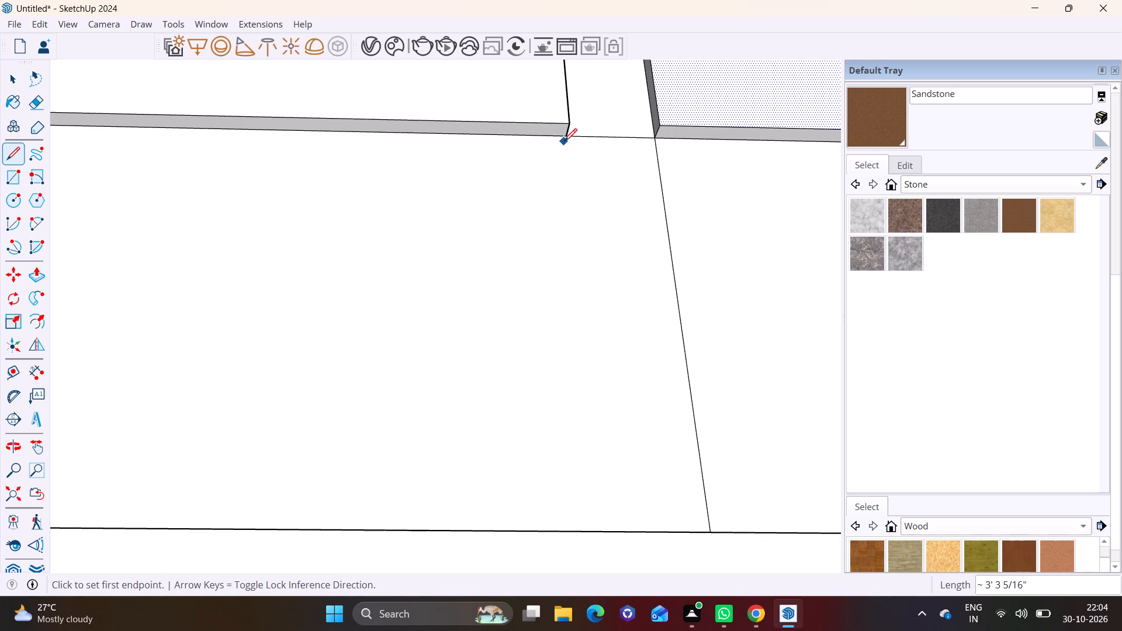
click(565, 140)
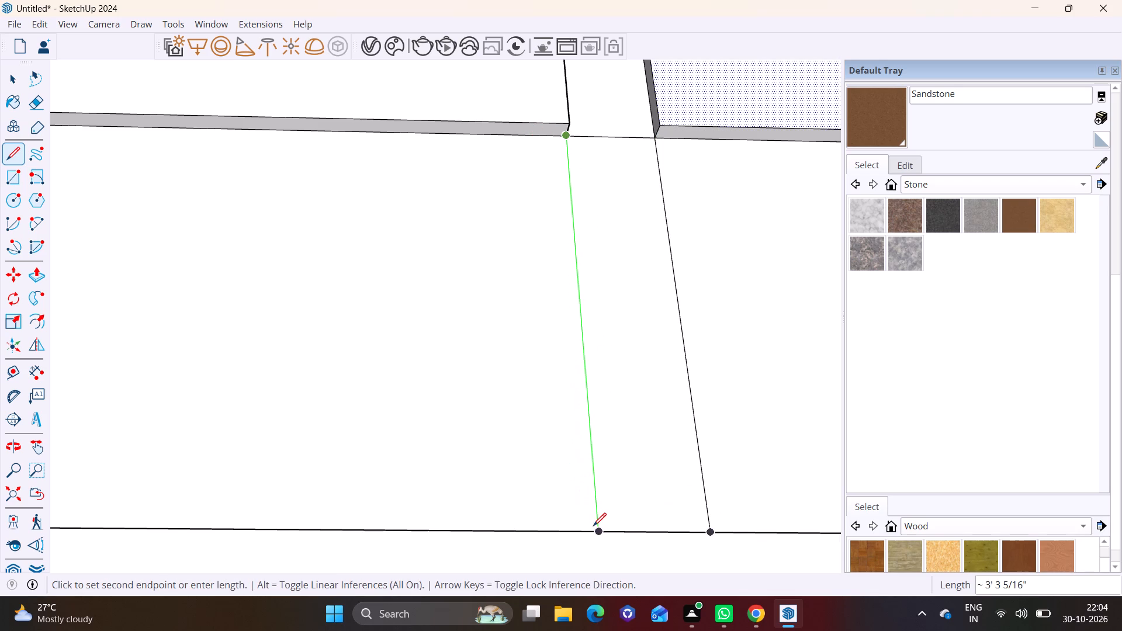
click(593, 526)
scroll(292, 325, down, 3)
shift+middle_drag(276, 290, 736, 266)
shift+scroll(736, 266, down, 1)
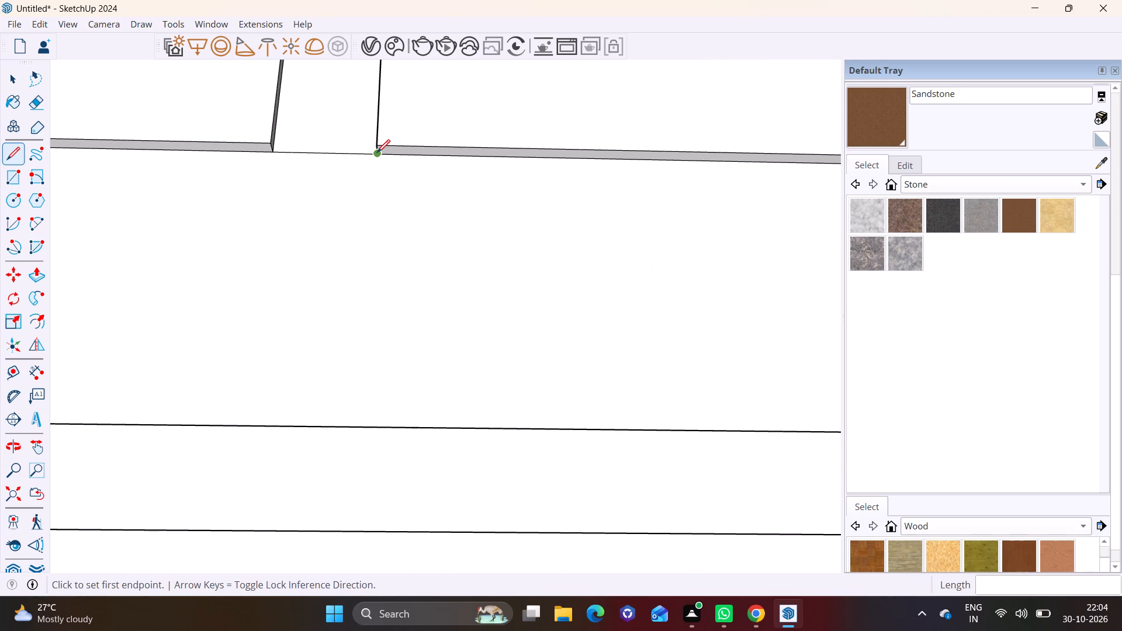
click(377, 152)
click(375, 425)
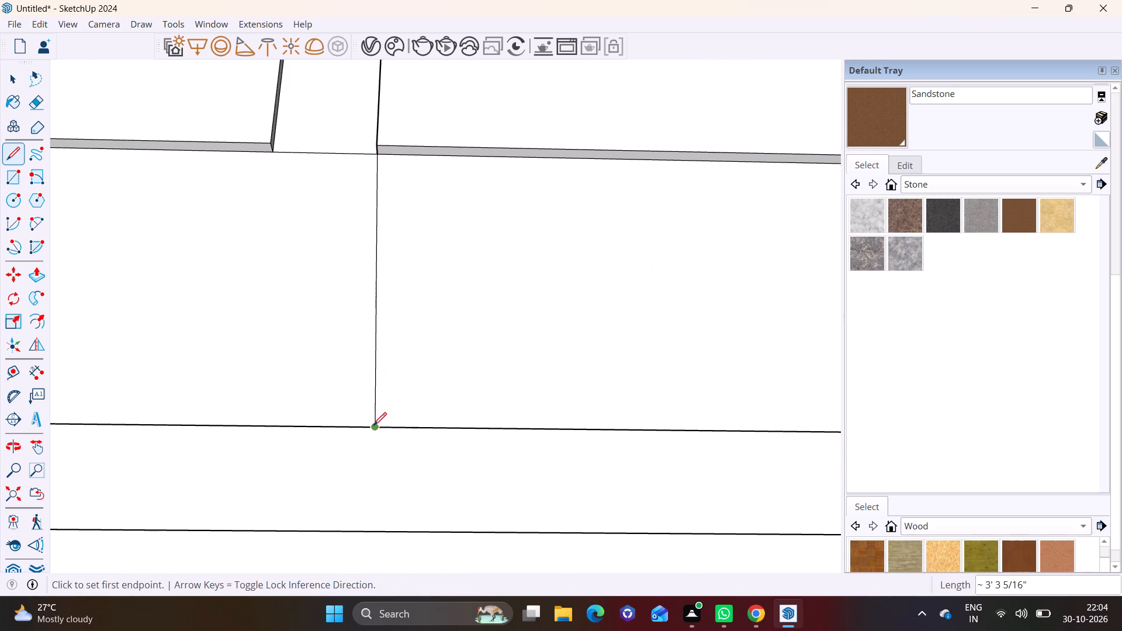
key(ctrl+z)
Draw vertical lines about 3' 3" long down to the lower band from the bottom corners flanking the gap between the first and middle panels.
click(378, 152)
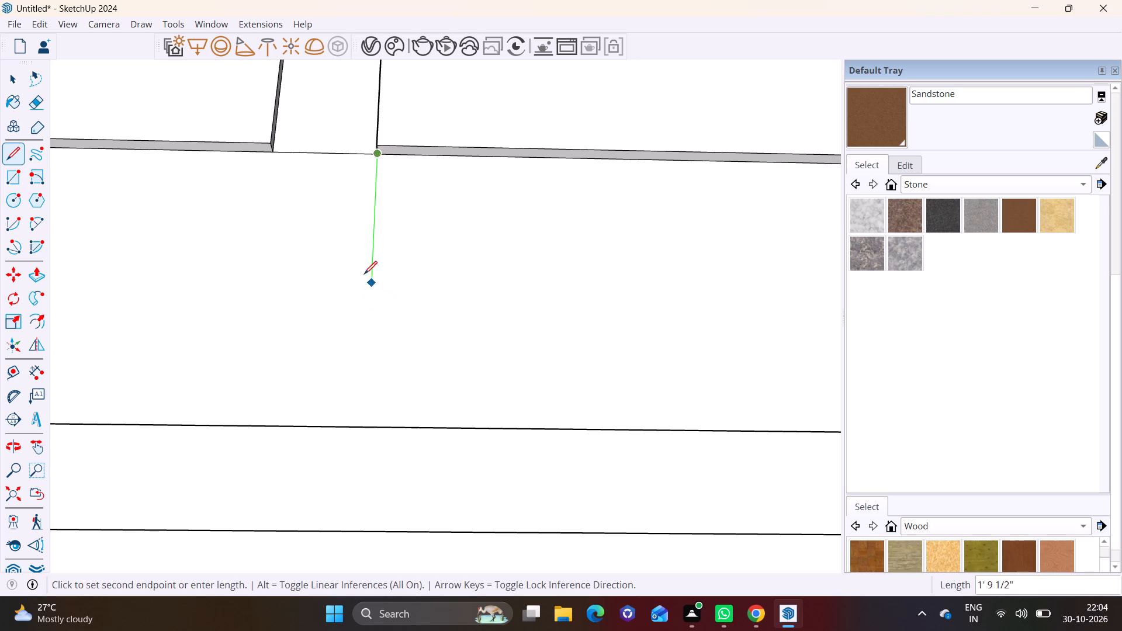
click(375, 157)
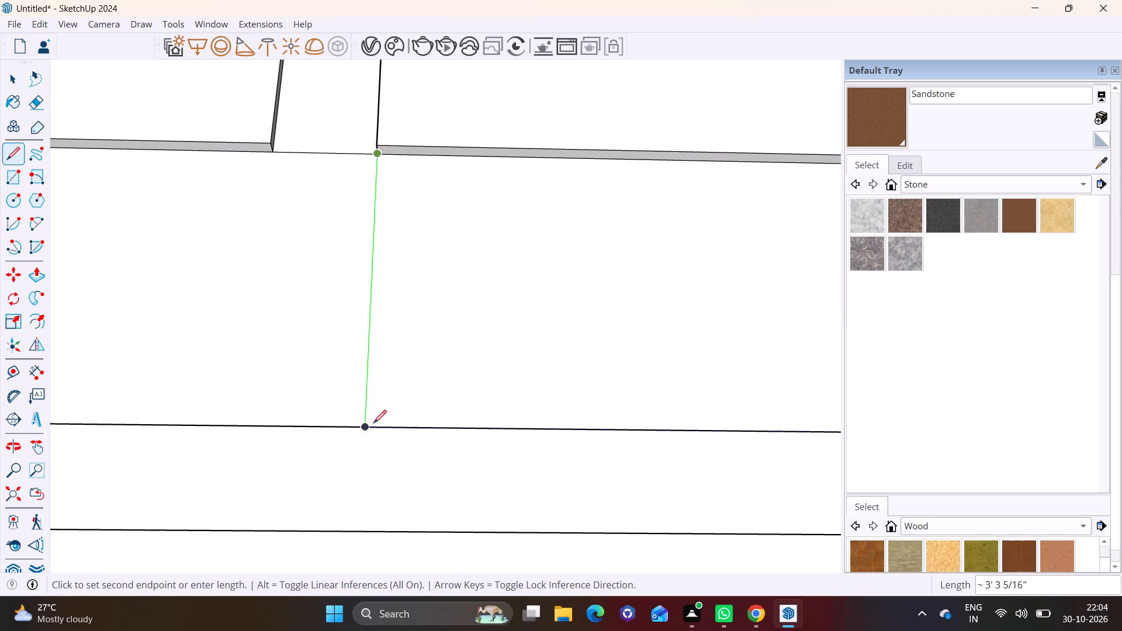
click(373, 425)
click(278, 153)
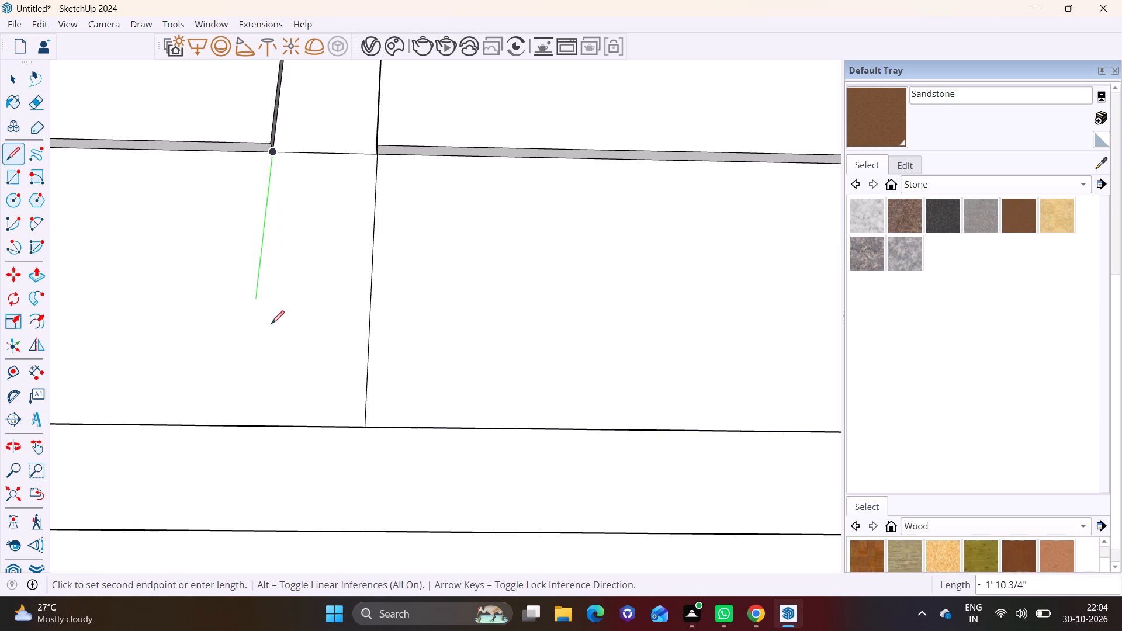
click(235, 424)
scroll(227, 331, down, 4)
drag(227, 331, 174, 269)
middle_drag(174, 269, 458, 247)
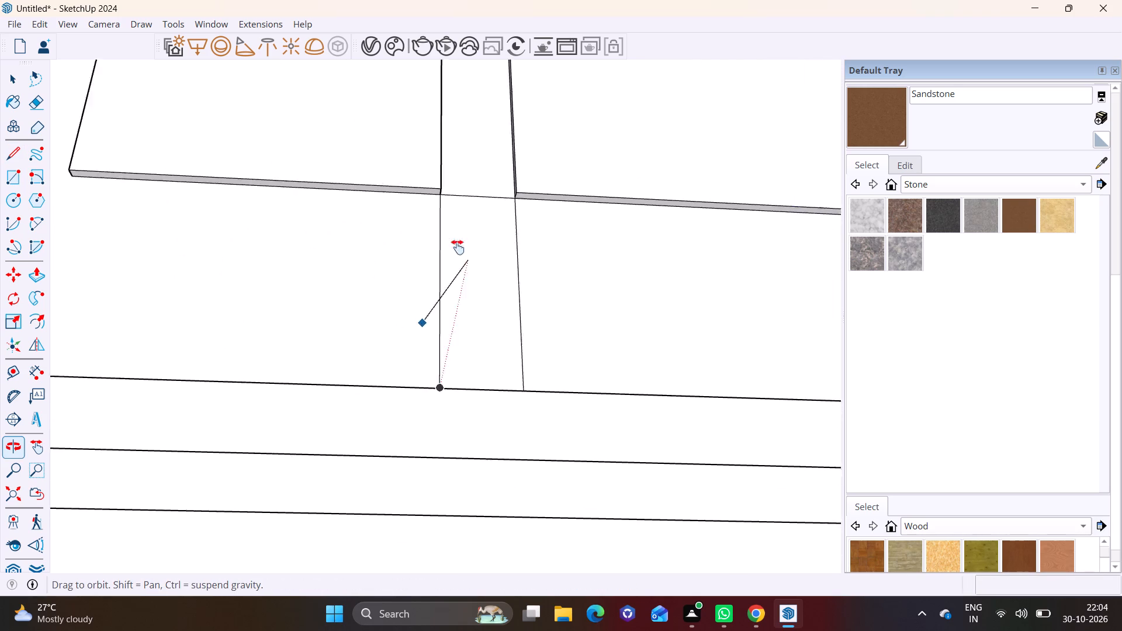
middle_drag(458, 247, 582, 220)
key(space)
Draw a vertical line about 3' 3 5/16" long from the first panel's bottom corner nearest the window down to the lower band.
shift+middle_drag(403, 203, 488, 306)
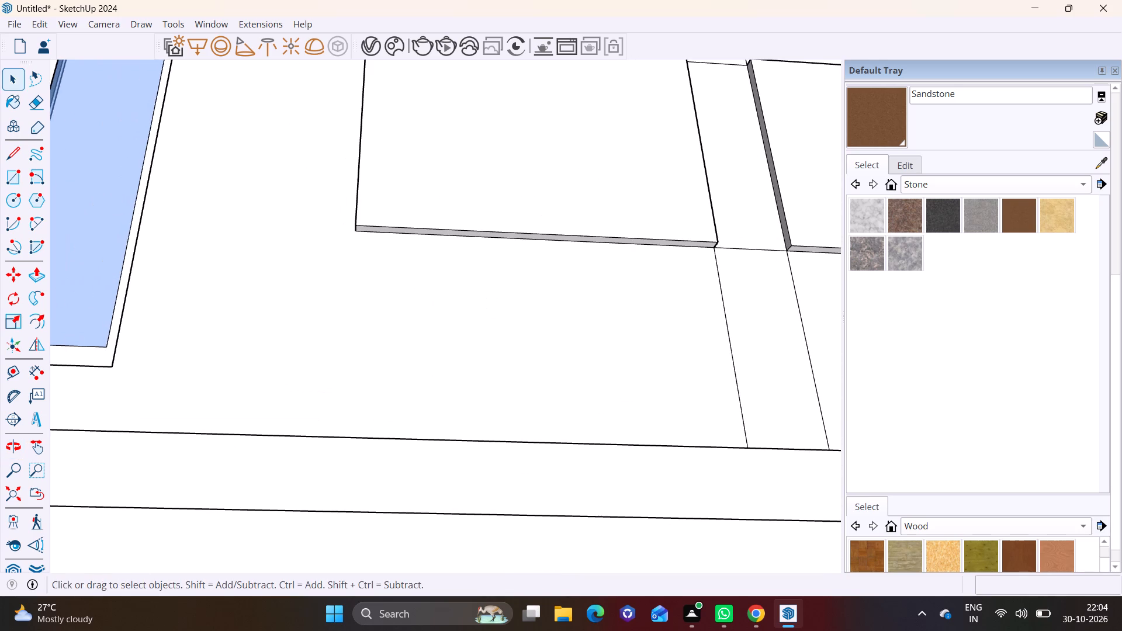
click(13, 153)
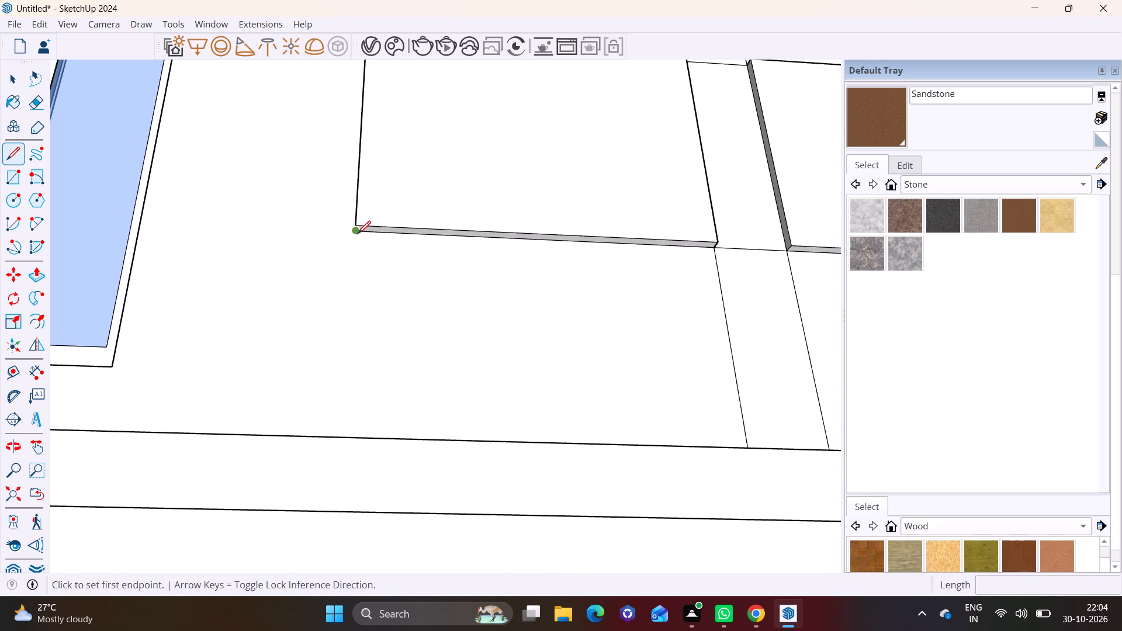
click(358, 234)
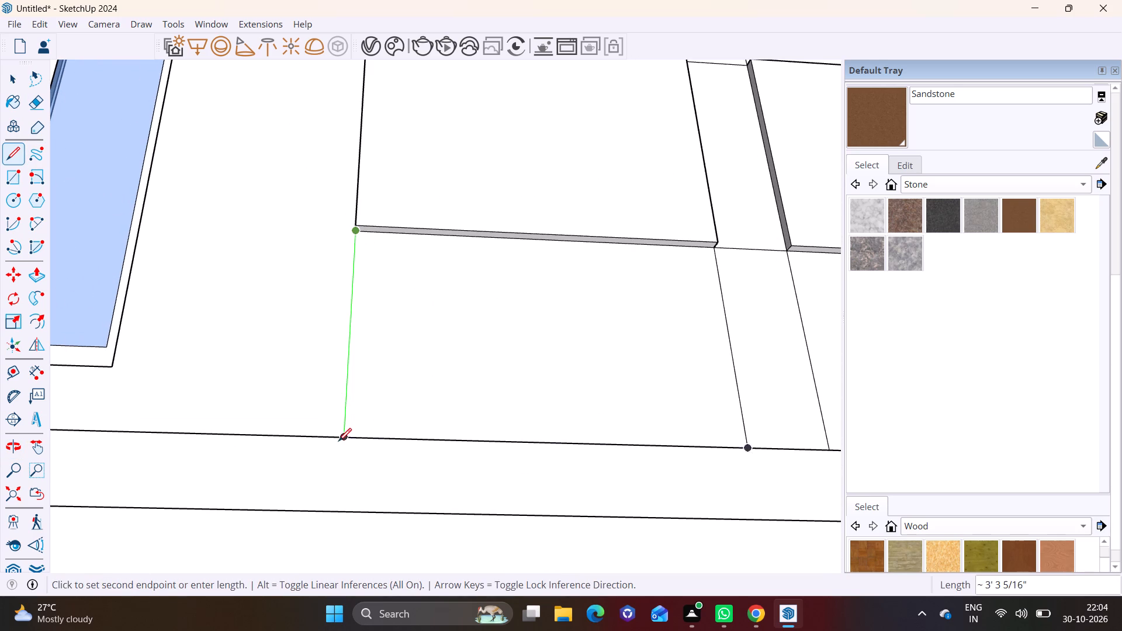
click(345, 440)
key(space)
Examine the house exterior from several angles, covering the panelled side wall, the top floor and roof, and the front balconies.
scroll(321, 400, down, 17)
middle_drag(424, 346, 633, 500)
scroll(470, 434, down, 6)
shift+middle_drag(470, 434, 486, 317)
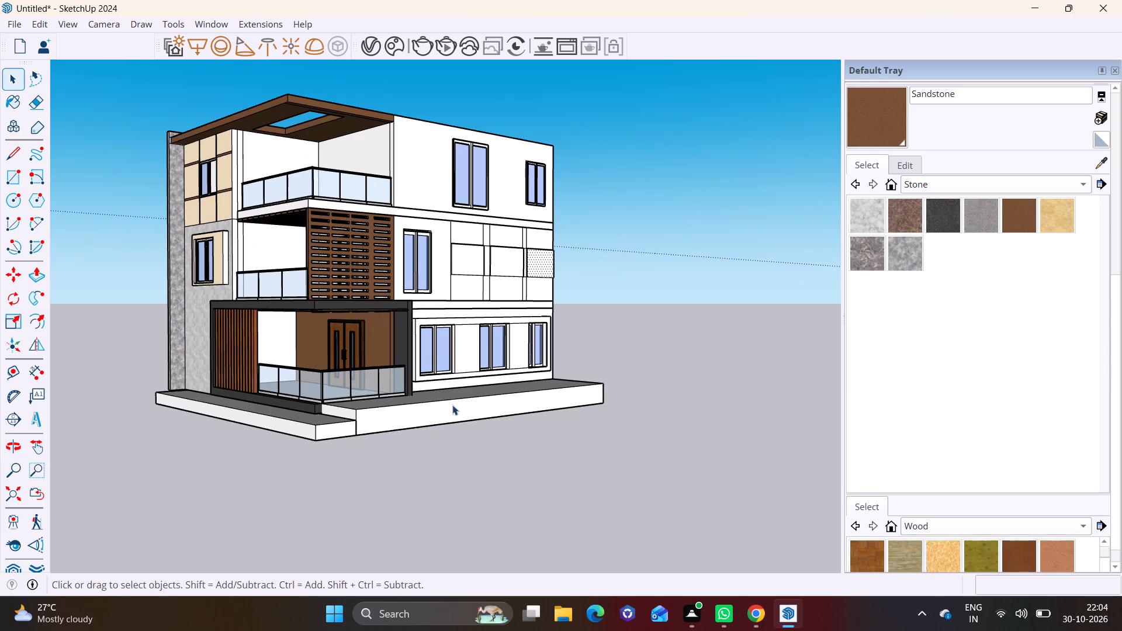
shift+middle_drag(452, 405, 448, 306)
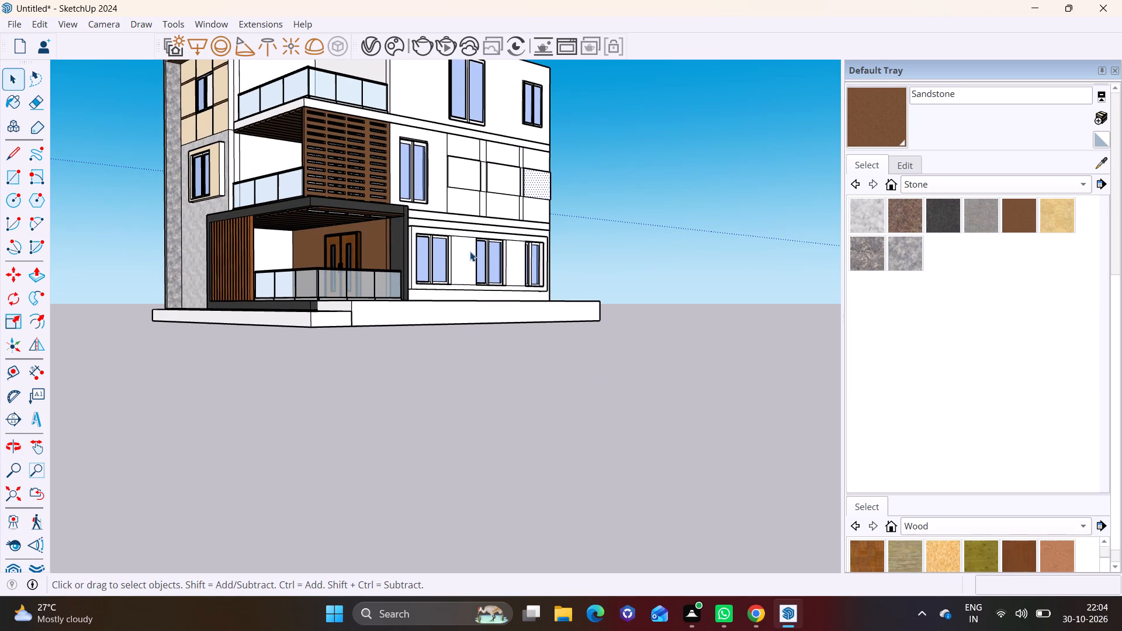
middle_click(476, 251)
middle_drag(472, 242, 489, 418)
middle_drag(415, 251, 433, 242)
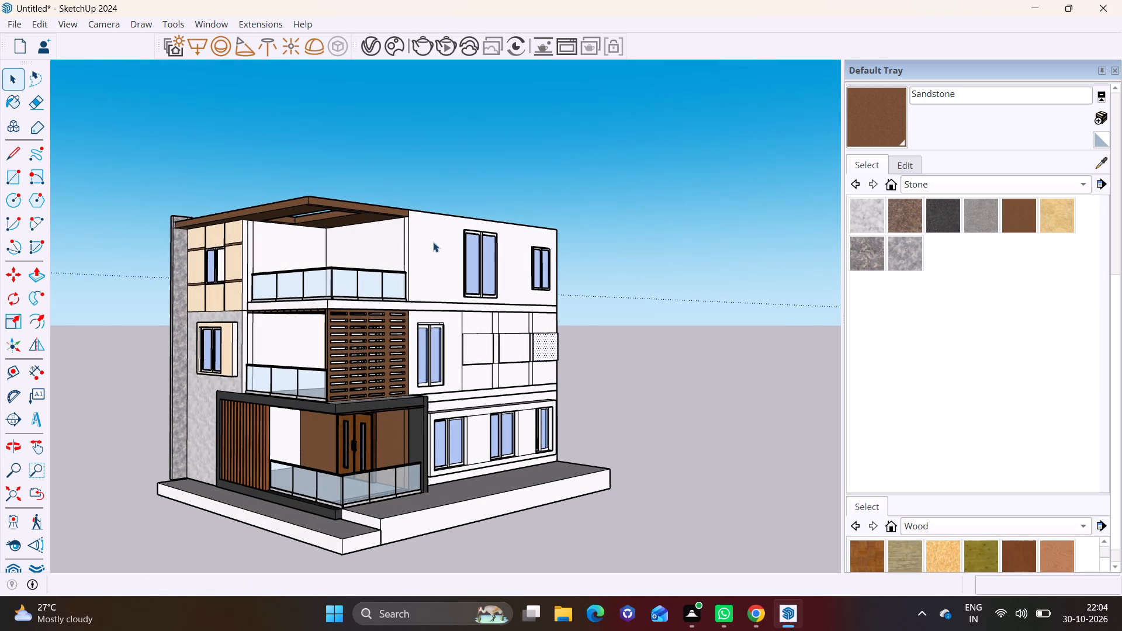
scroll(472, 200, up, 8)
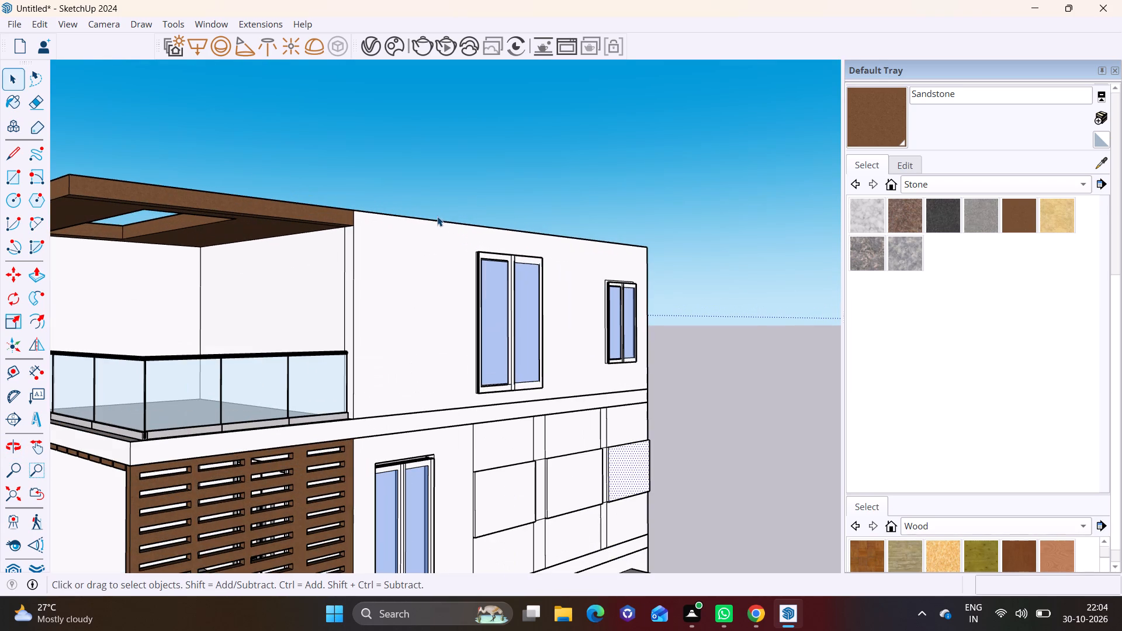
middle_drag(425, 215, 392, 261)
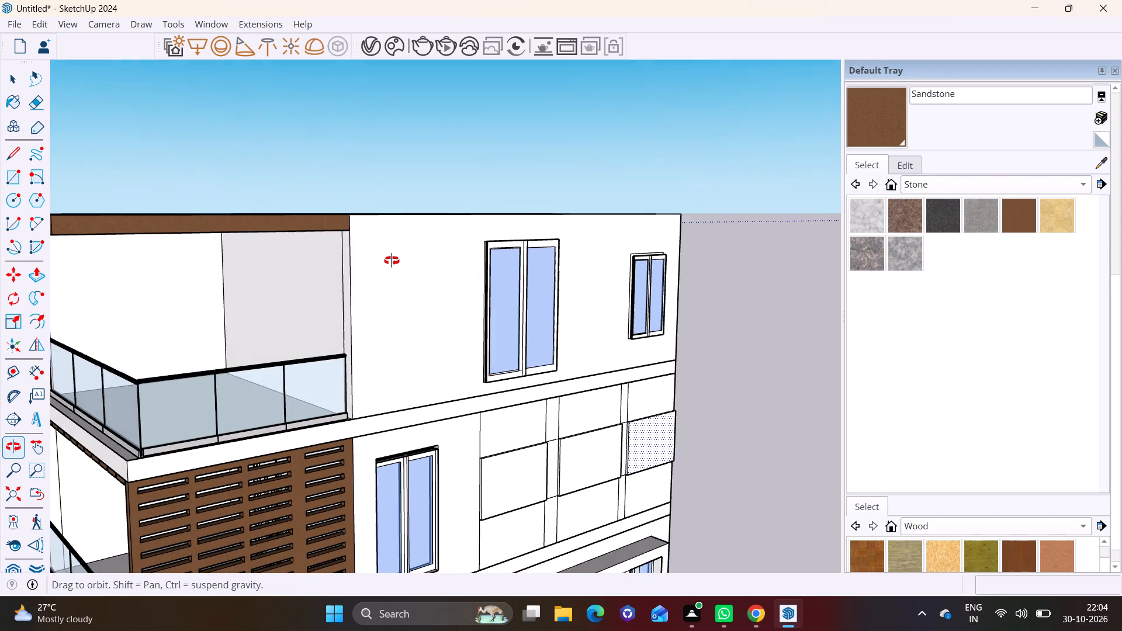
middle_drag(392, 261, 394, 262)
middle_drag(371, 216, 348, 267)
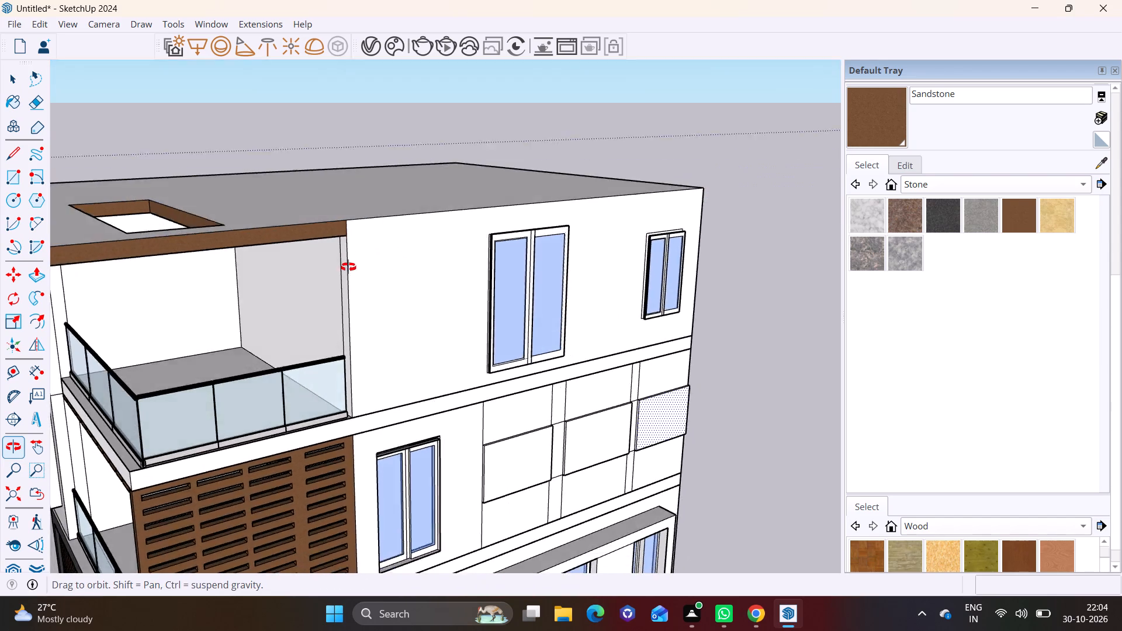
middle_drag(348, 267, 491, 331)
scroll(297, 251, down, 3)
middle_drag(297, 251, 268, 228)
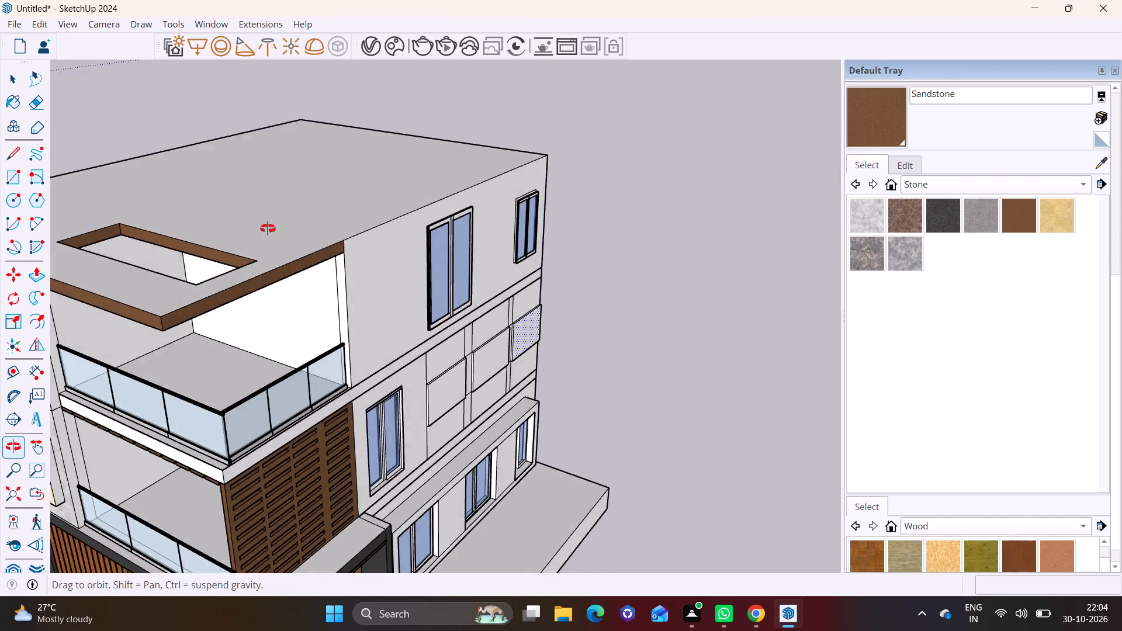
middle_drag(268, 228, 190, 120)
middle_drag(319, 207, 501, 133)
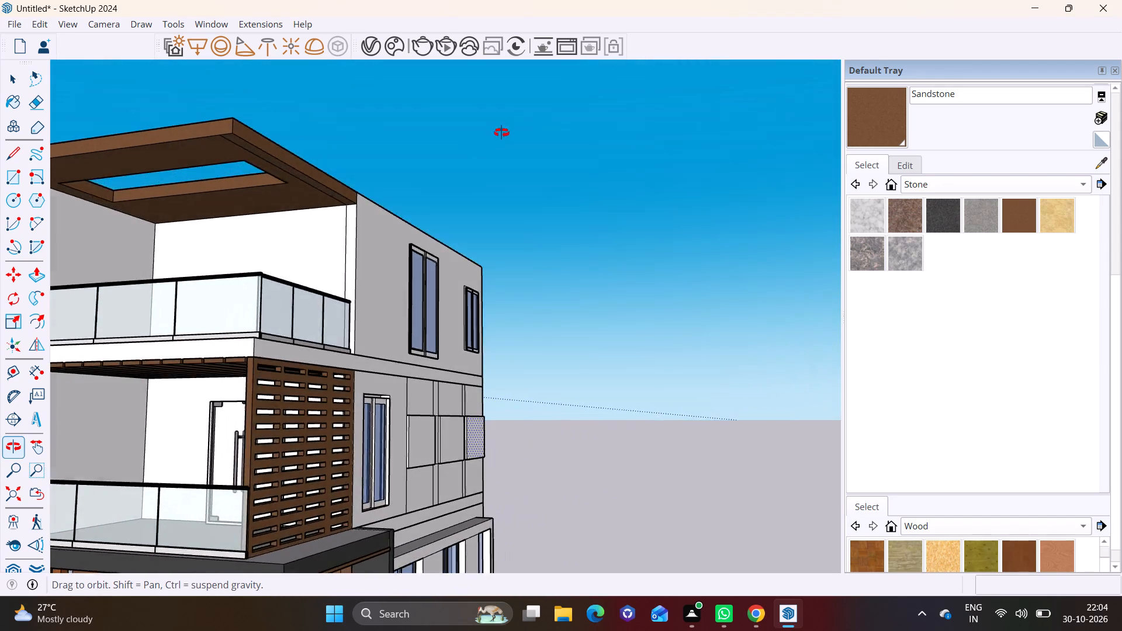
middle_drag(501, 133, 512, 130)
scroll(411, 174, up, 1)
scroll(376, 211, down, 2)
middle_drag(366, 253, 441, 242)
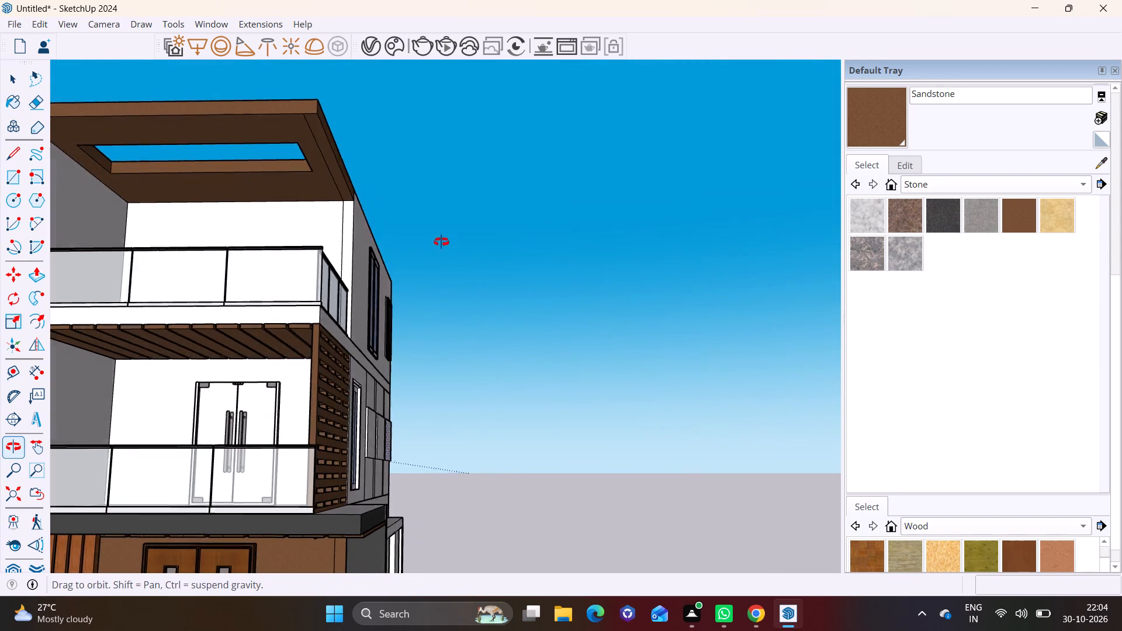
middle_drag(441, 242, 418, 266)
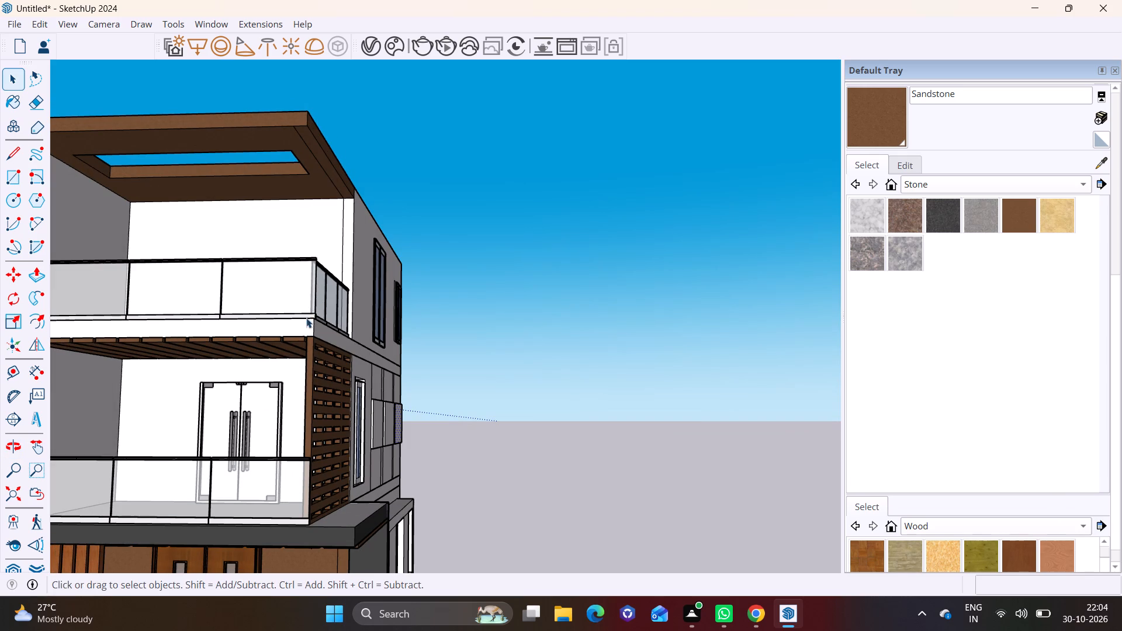
shift+middle_drag(310, 321, 435, 83)
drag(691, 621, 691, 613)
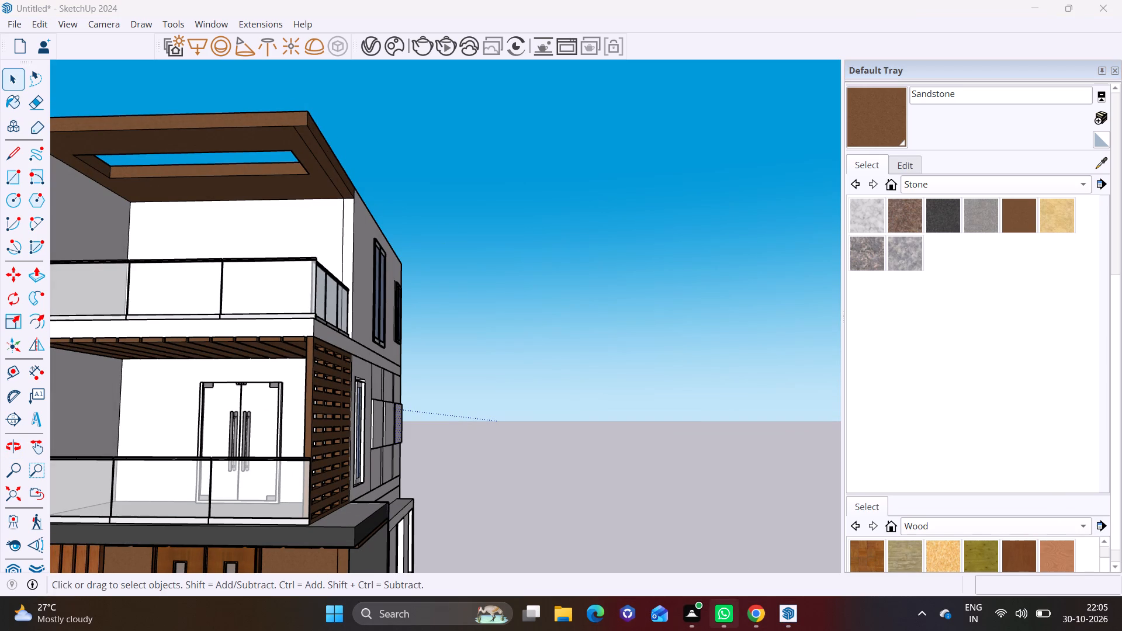
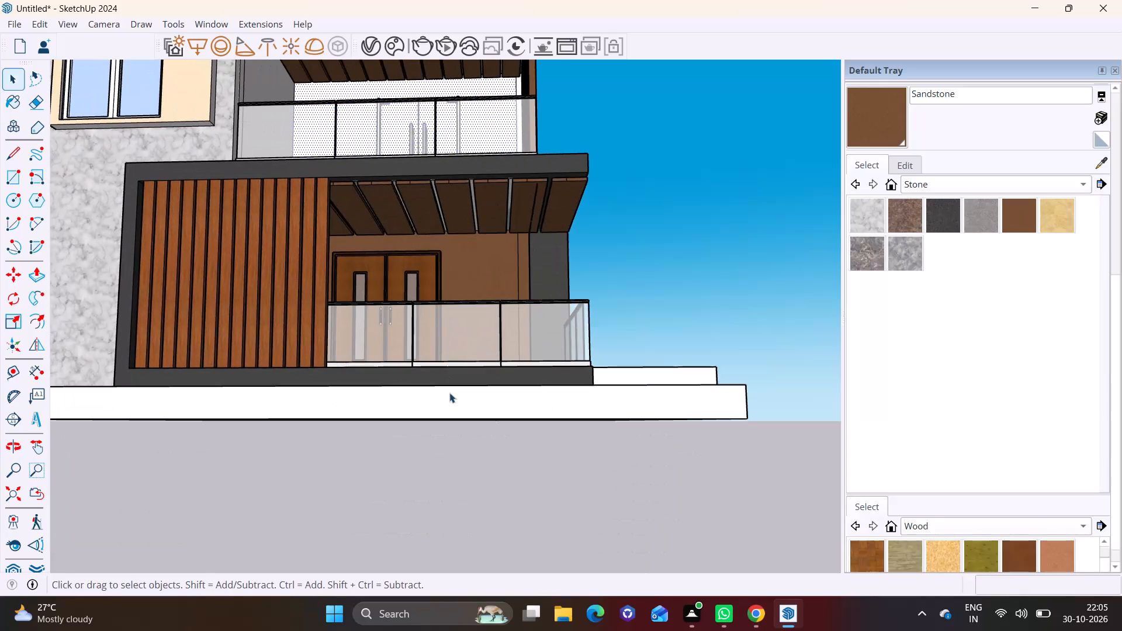
Draw a rectangle about 2' 2 1/8" by 2' 4 1/2" on the slab's underside near the rear corner on the panelled side.
shift+middle_drag(441, 389, 413, 314)
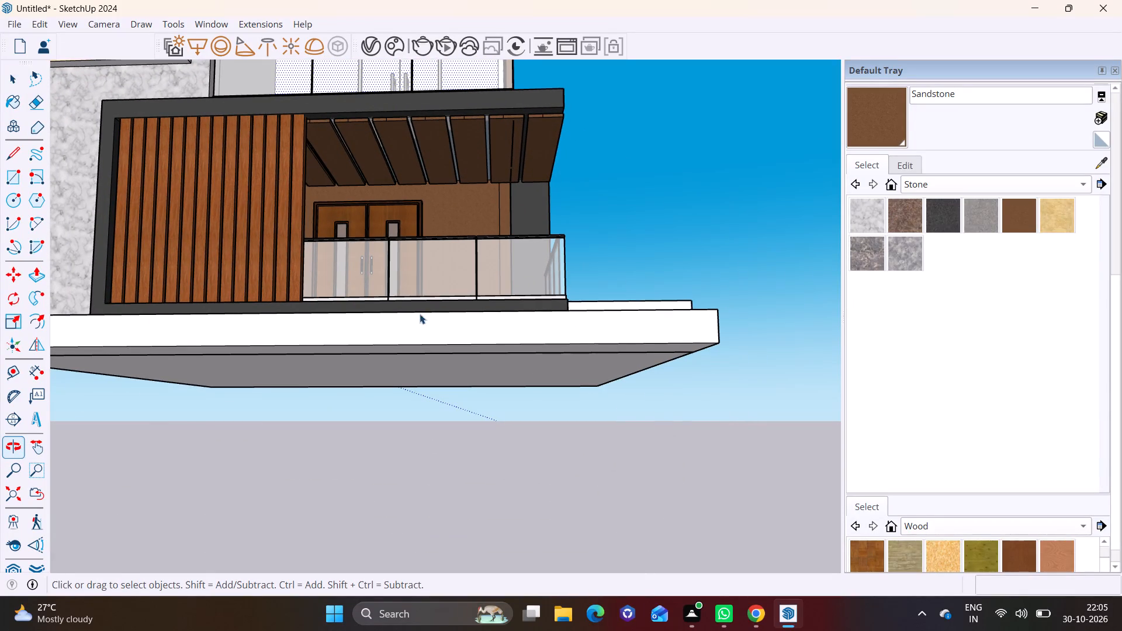
shift+middle_drag(618, 363, 511, 307)
middle_drag(550, 323, 451, 231)
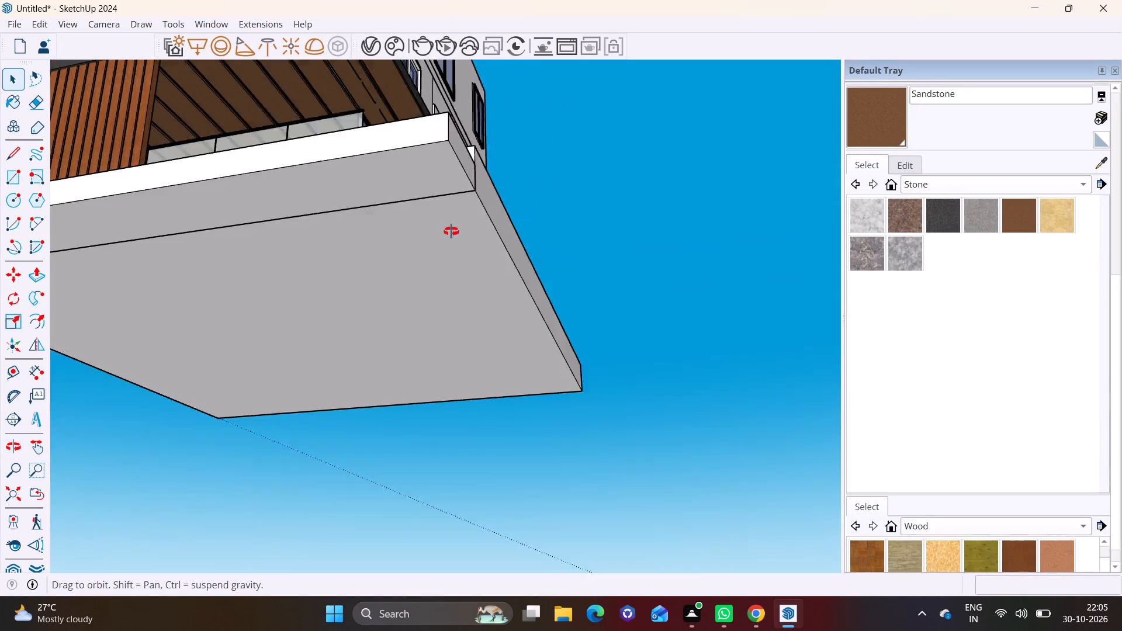
middle_drag(451, 231, 441, 226)
scroll(480, 255, up, 2)
middle_drag(477, 256, 268, 196)
scroll(410, 249, up, 1)
scroll(512, 338, down, 3)
middle_drag(602, 378, 500, 258)
scroll(542, 265, up, 1)
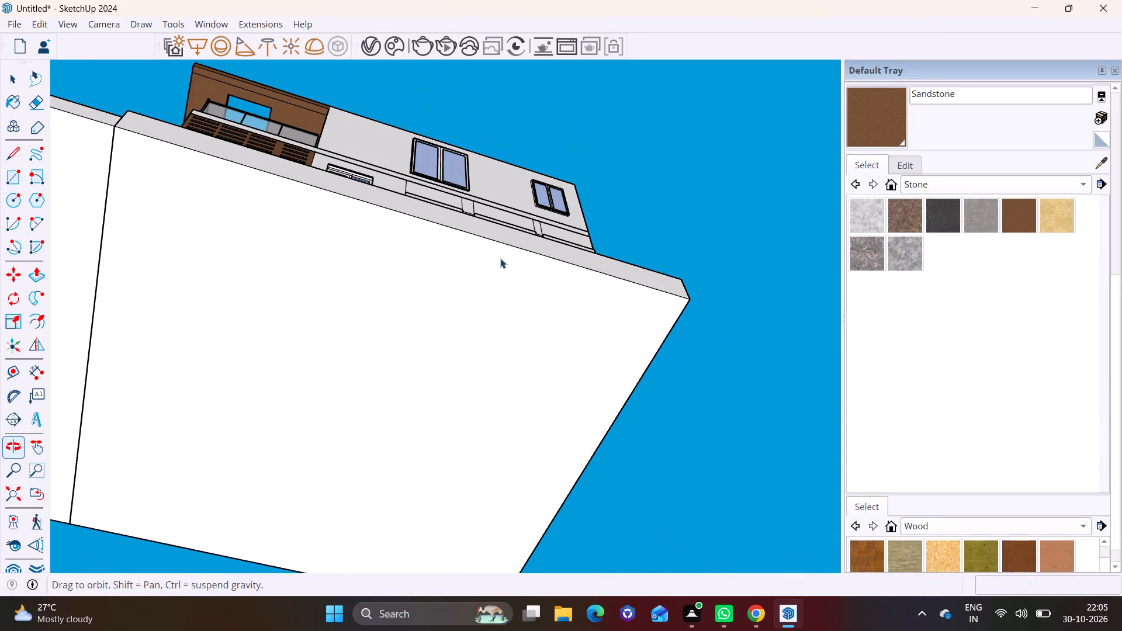
middle_drag(500, 258, 542, 262)
click(18, 182)
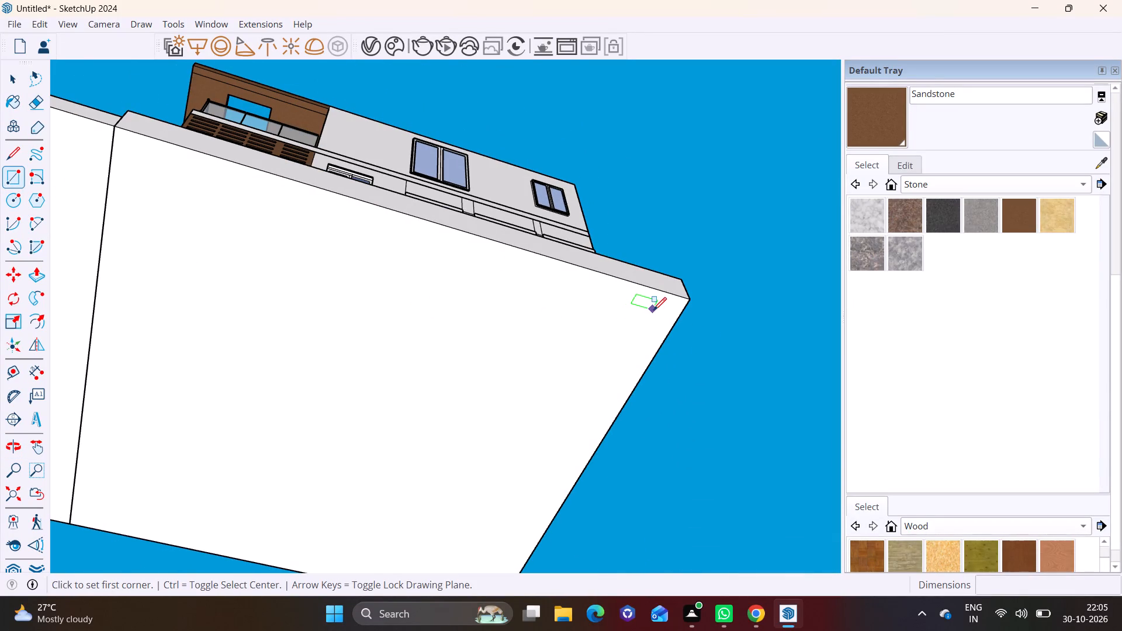
click(653, 310)
click(611, 325)
key(space)
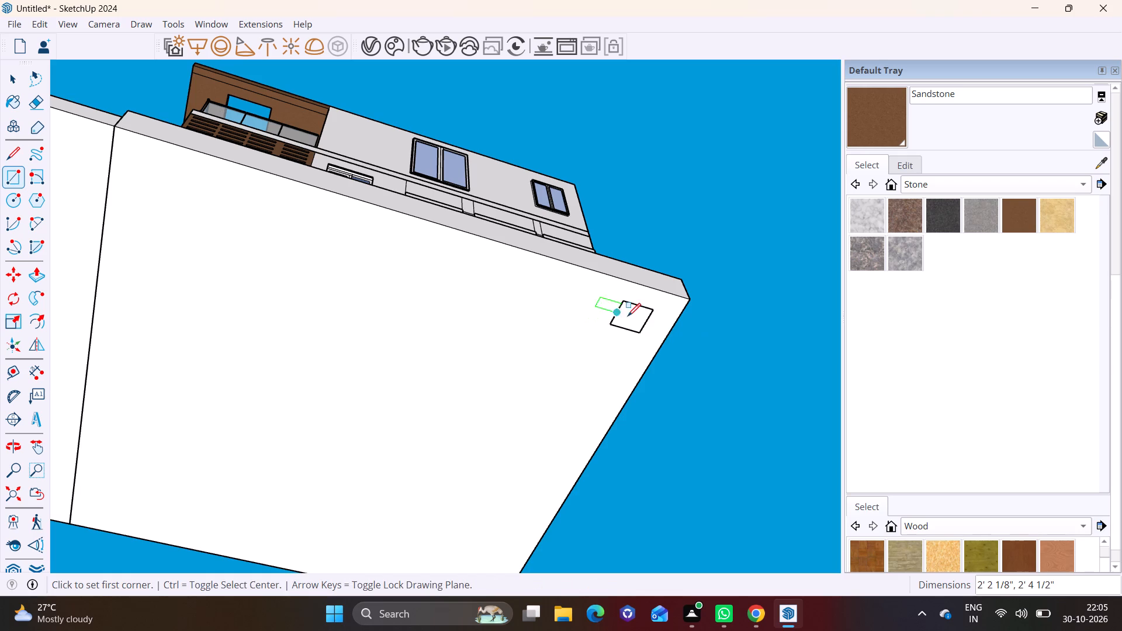
Make the small rectangle on the slab's underside, with its edges, a group.
double_click(628, 316)
right_click(628, 316)
click(683, 455)
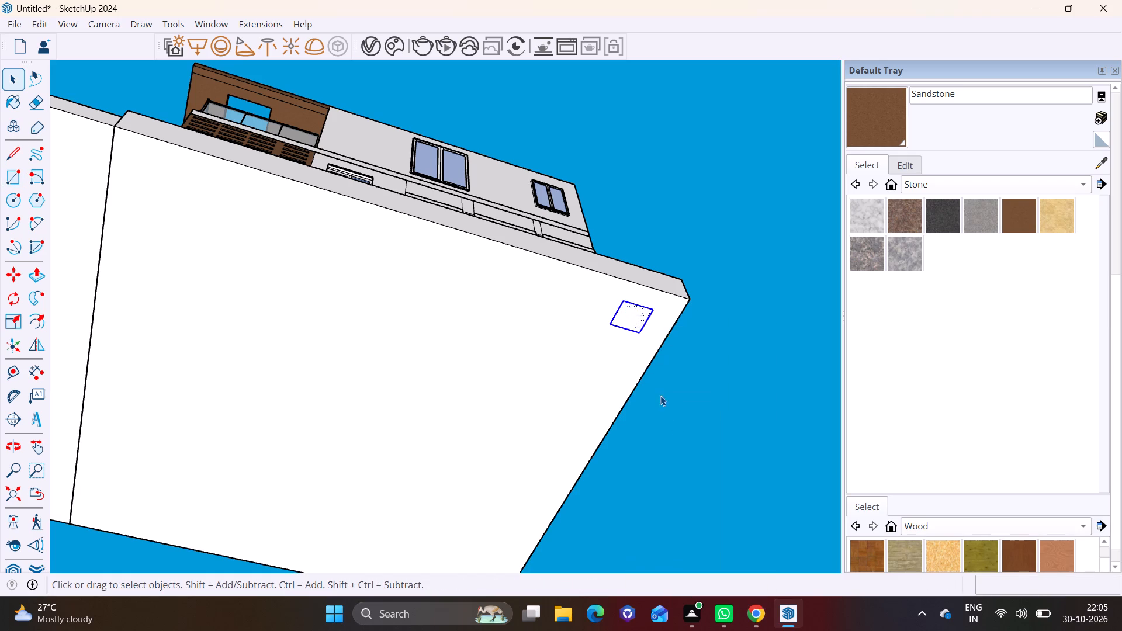
Inside the group, extrude the rectangle 10' downward from the slab to form a supporting column.
click(635, 303)
triple_click(623, 317)
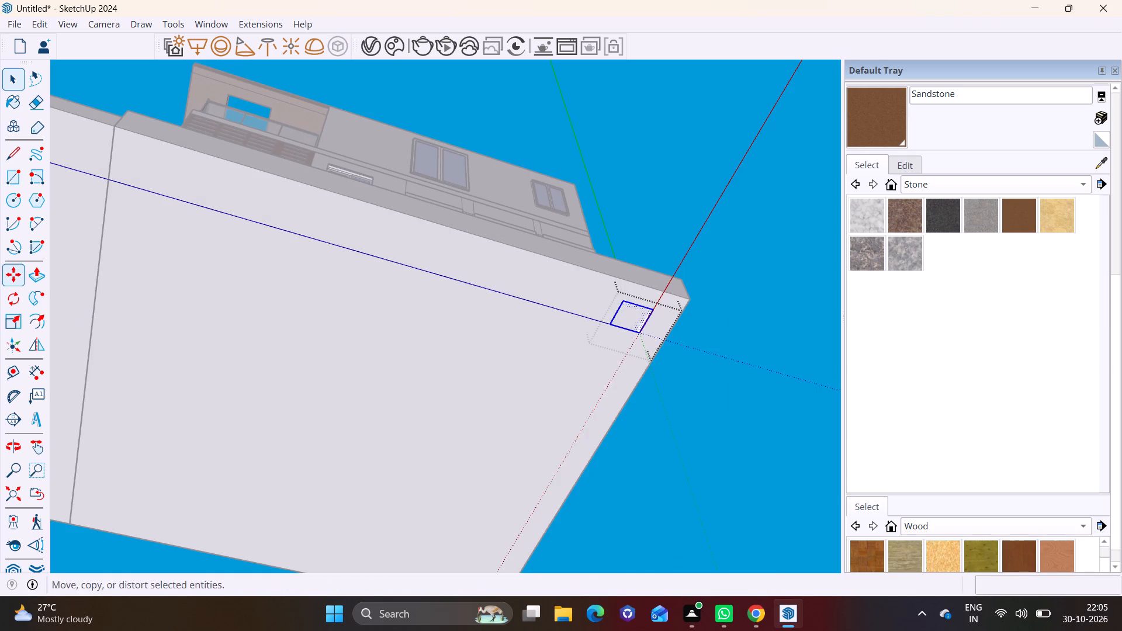
click(39, 274)
click(640, 318)
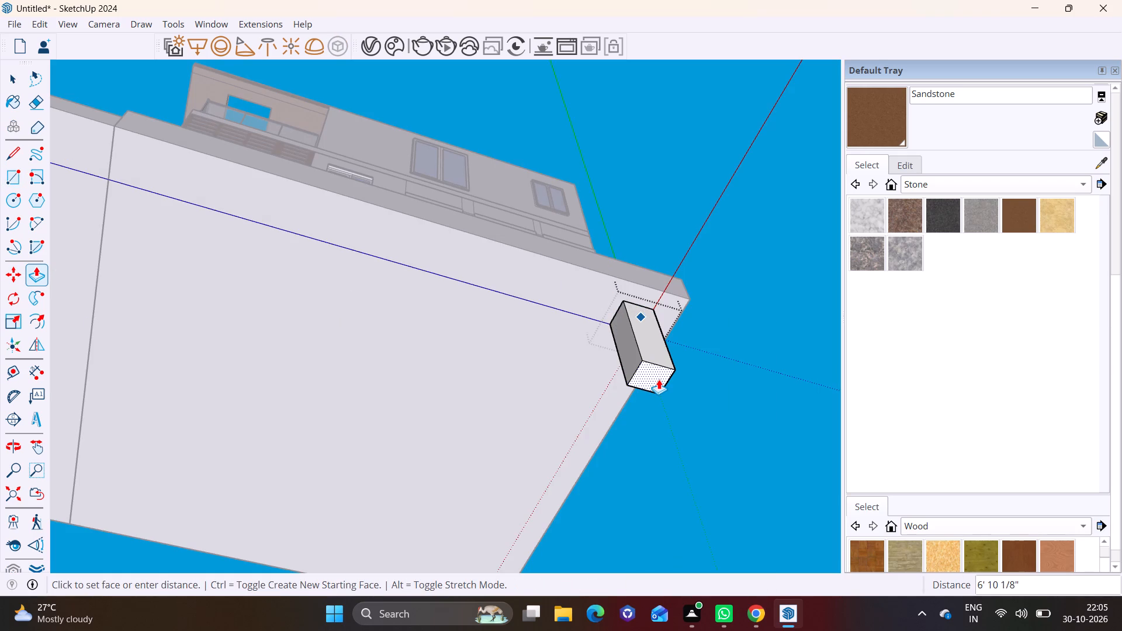
text(10')
key(Return)
key(space)
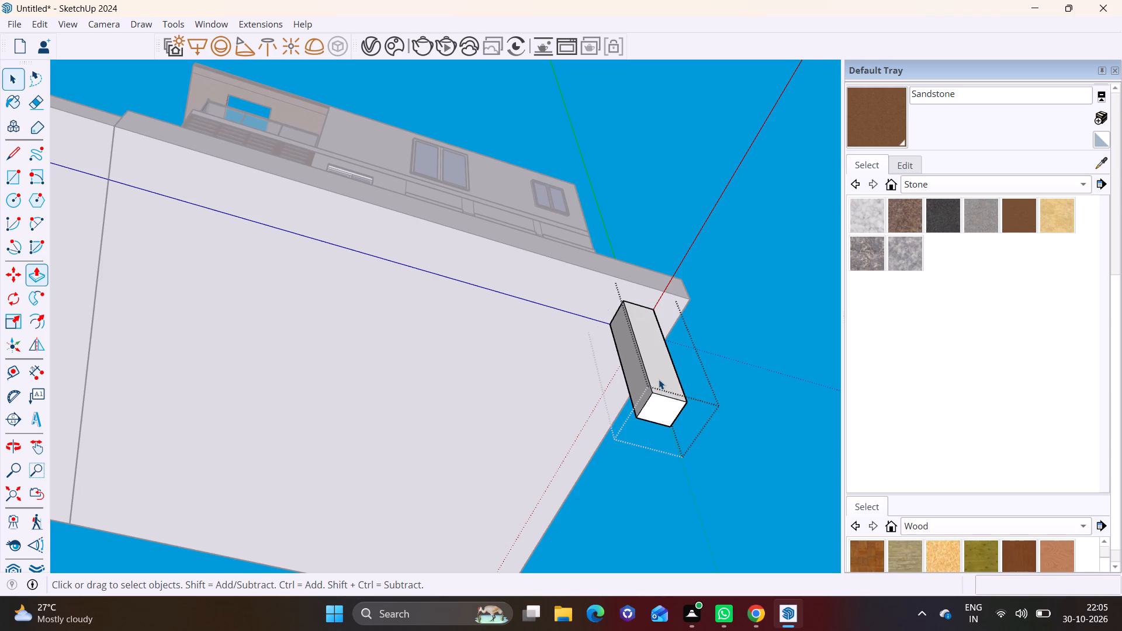
scroll(659, 379, down, 3)
middle_drag(581, 351, 542, 481)
shift+middle_drag(584, 426, 664, 413)
key(space)
click(723, 417)
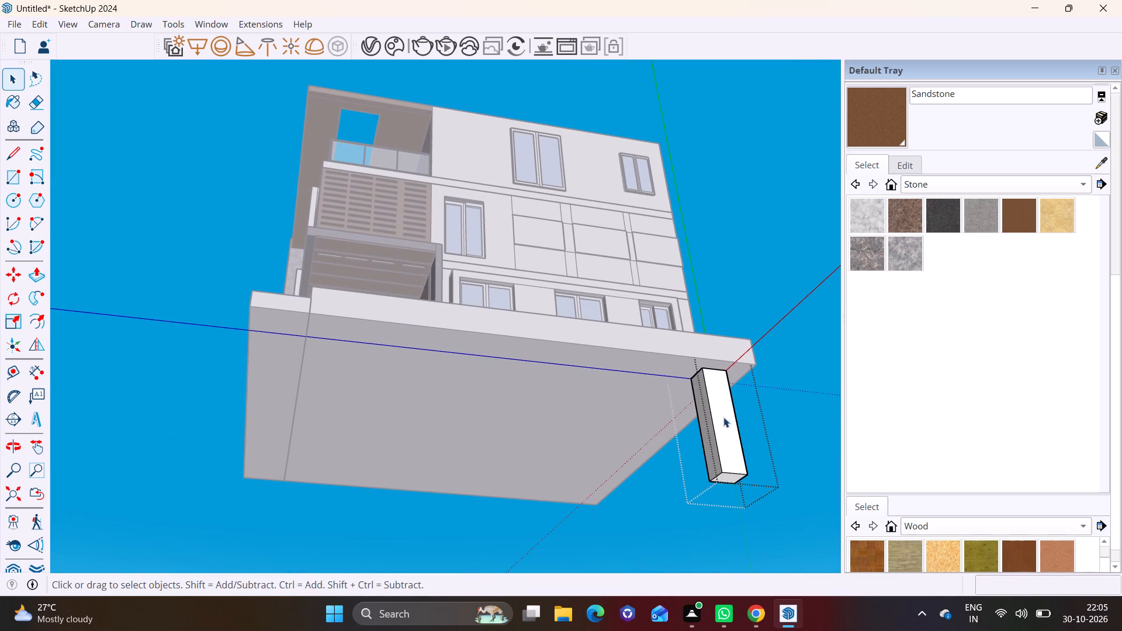
click(268, 241)
Copy the column three times along the panelled side to the front corner, spacing the last two copies about 15' 3 9/16" and 10' 6 3/4".
click(714, 402)
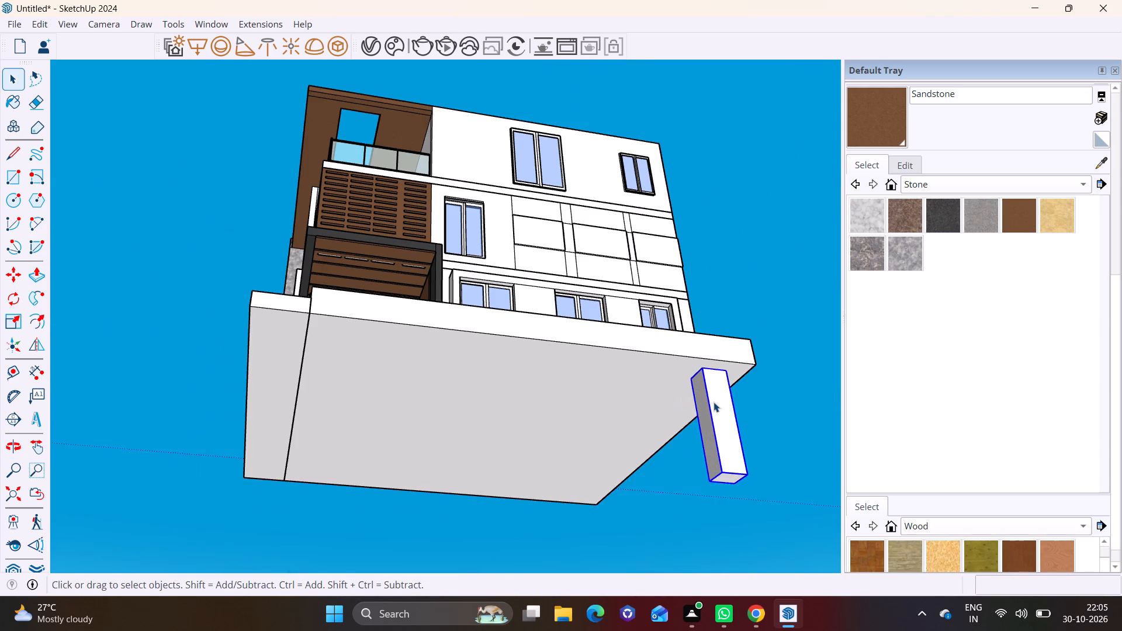
key(m)
click(730, 369)
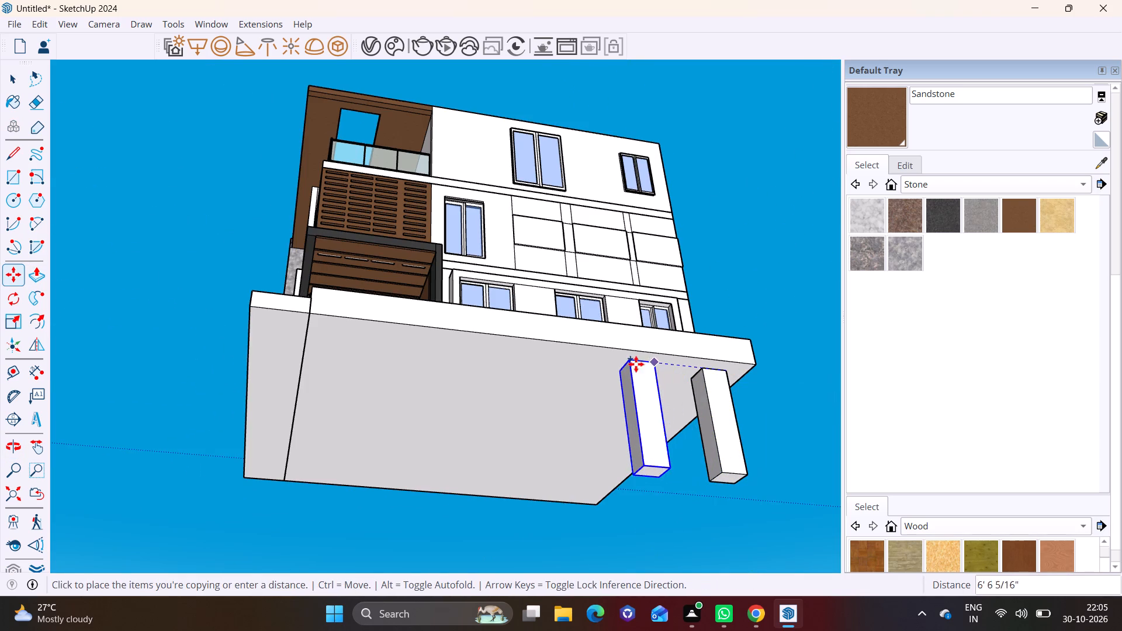
click(587, 362)
click(585, 358)
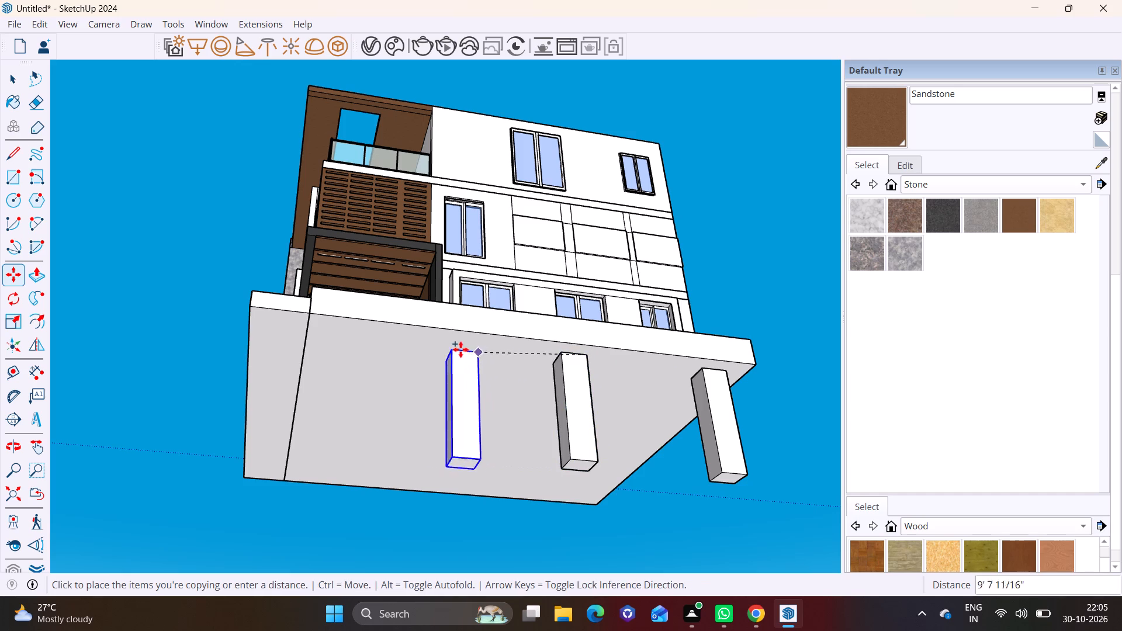
click(416, 341)
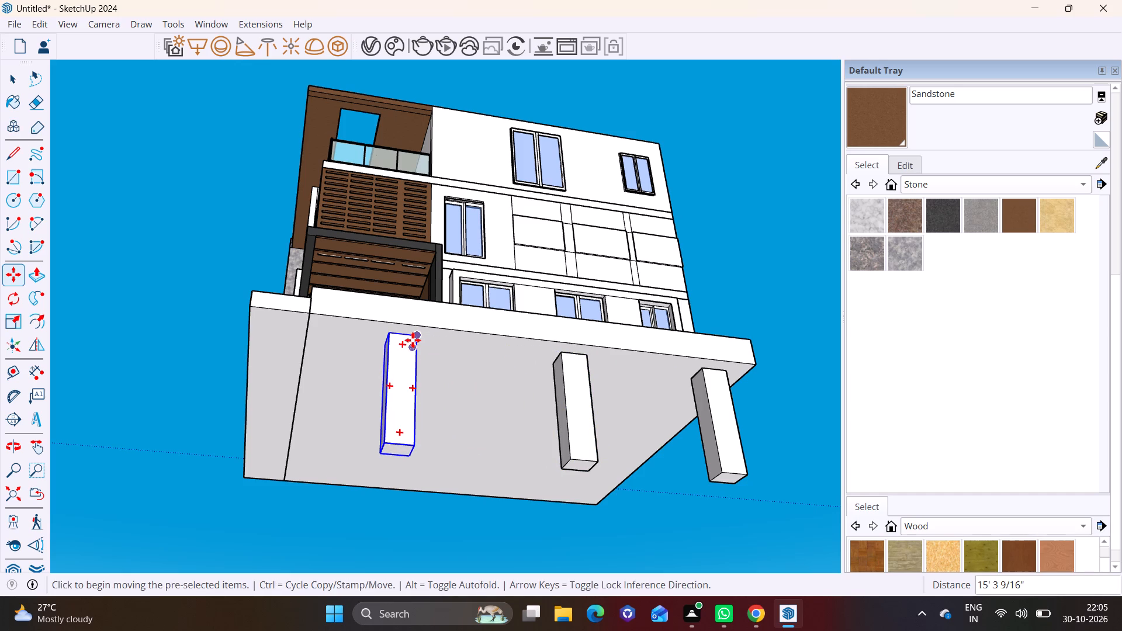
click(413, 340)
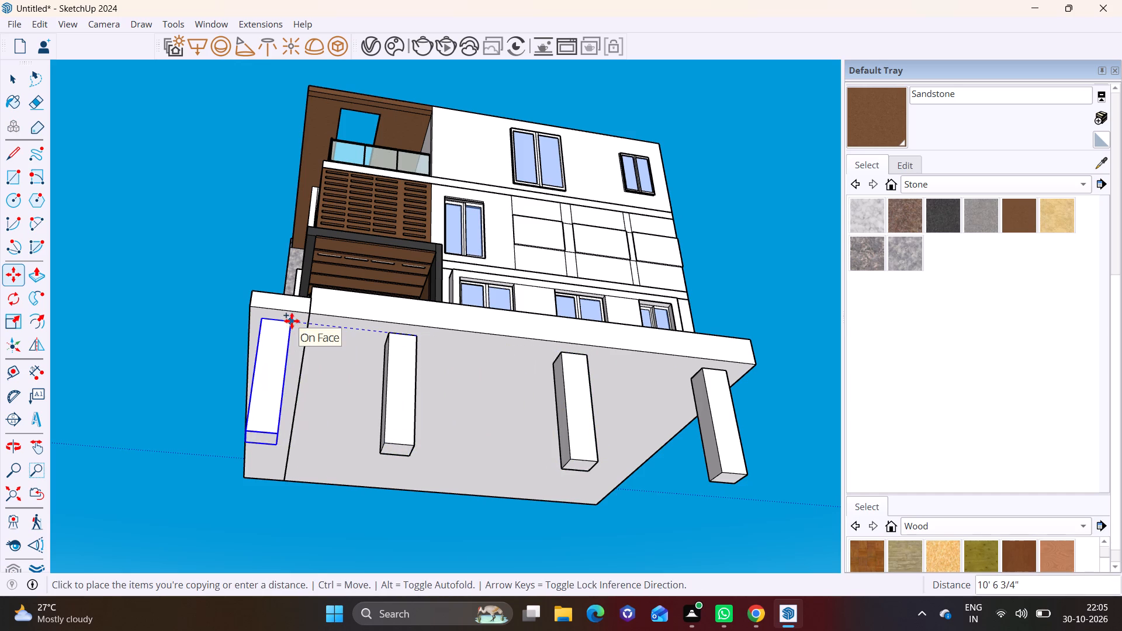
click(292, 321)
Copy the front corner column along the slab's front edge to the opposite front corner.
middle_drag(490, 389, 443, 249)
middle_drag(631, 359, 126, 408)
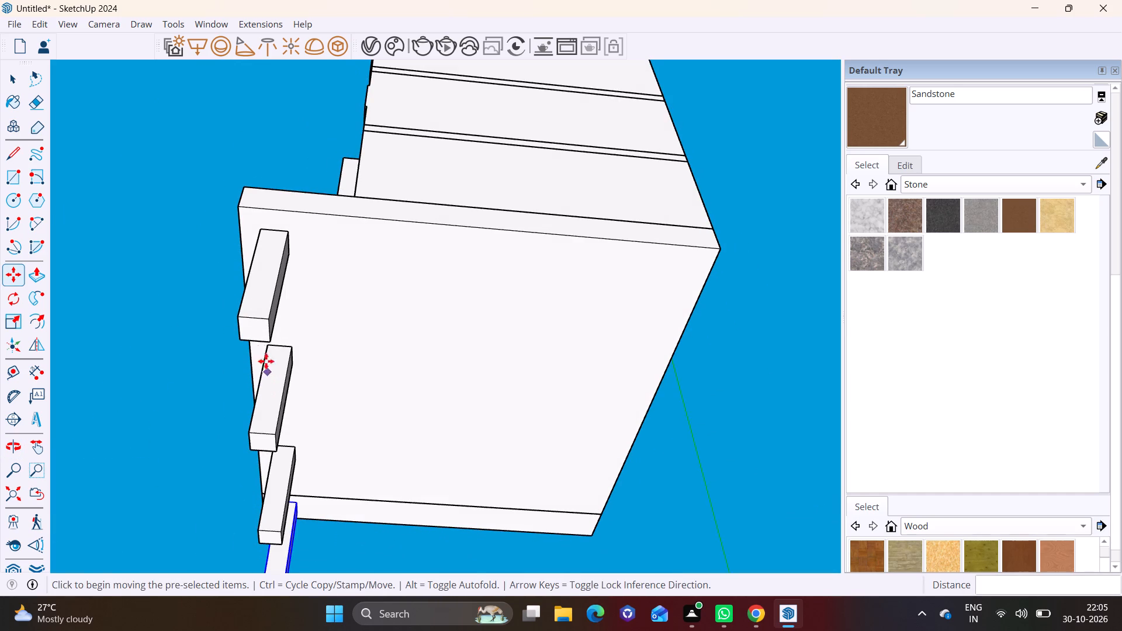
shift+middle_drag(340, 470, 297, 387)
scroll(290, 450, up, 2)
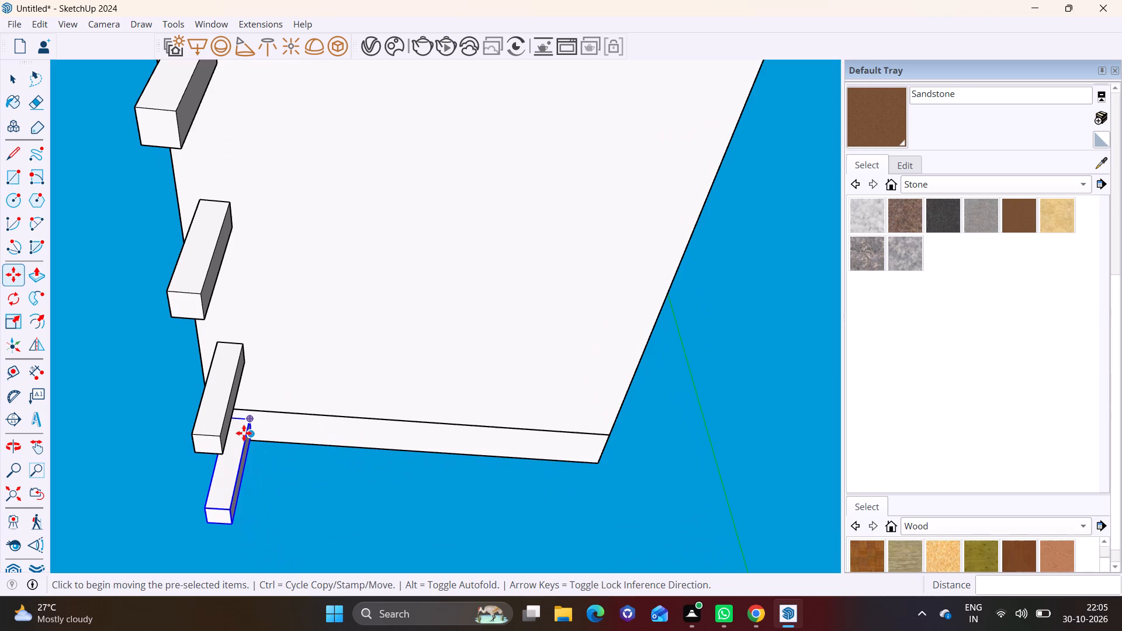
key(m)
click(248, 434)
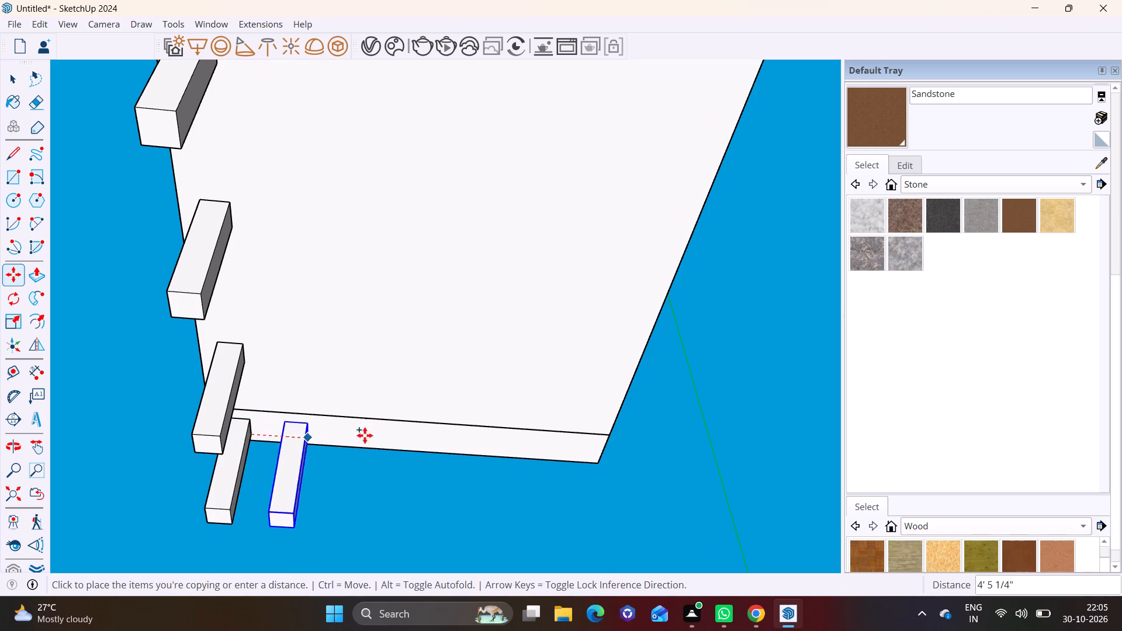
click(575, 452)
Copy the column three times along the plain side to the rear corner, starting with offsets of about 14' 1 1/2" and 10' 4 9/16".
middle_drag(510, 410, 254, 480)
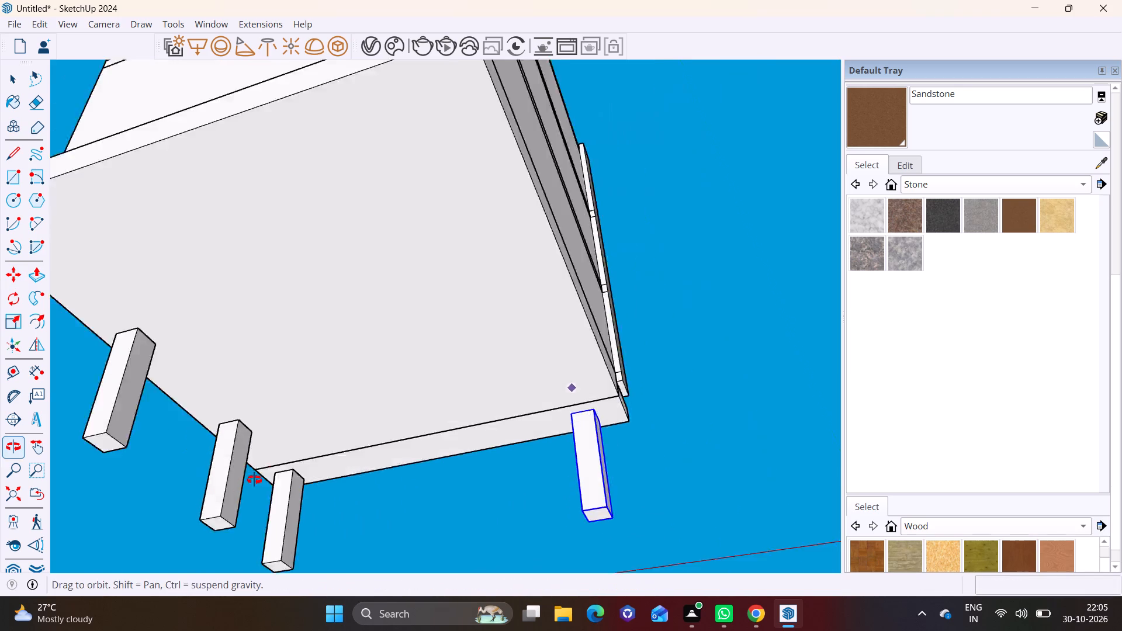
middle_drag(254, 480, 247, 484)
middle_drag(307, 392, 179, 463)
shift+middle_drag(237, 425, 414, 391)
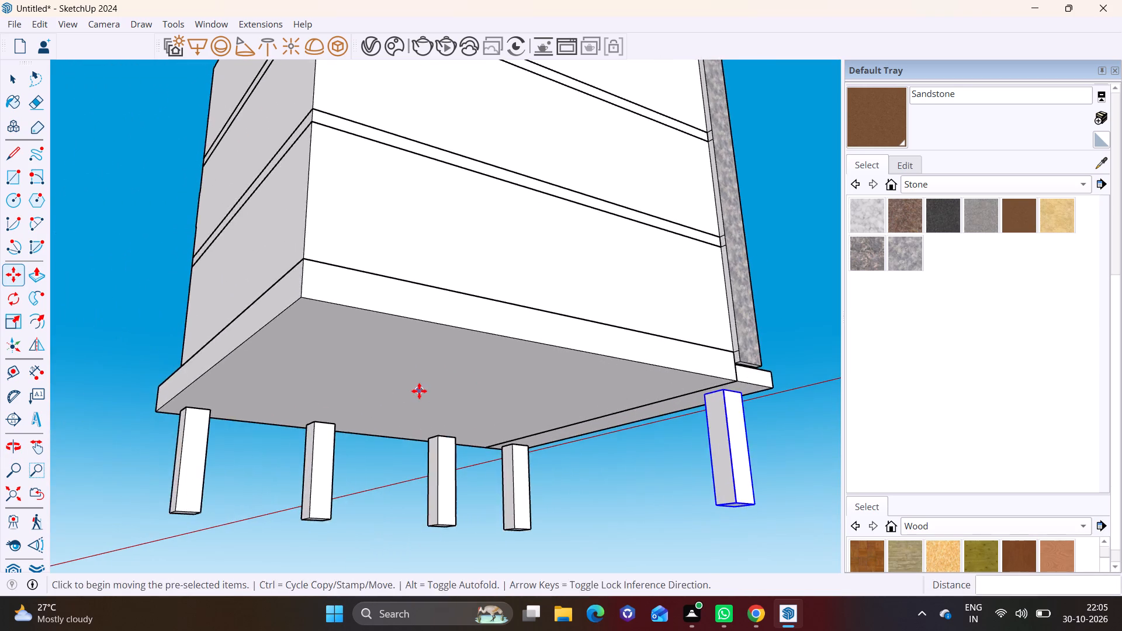
middle_drag(390, 401, 244, 439)
click(647, 413)
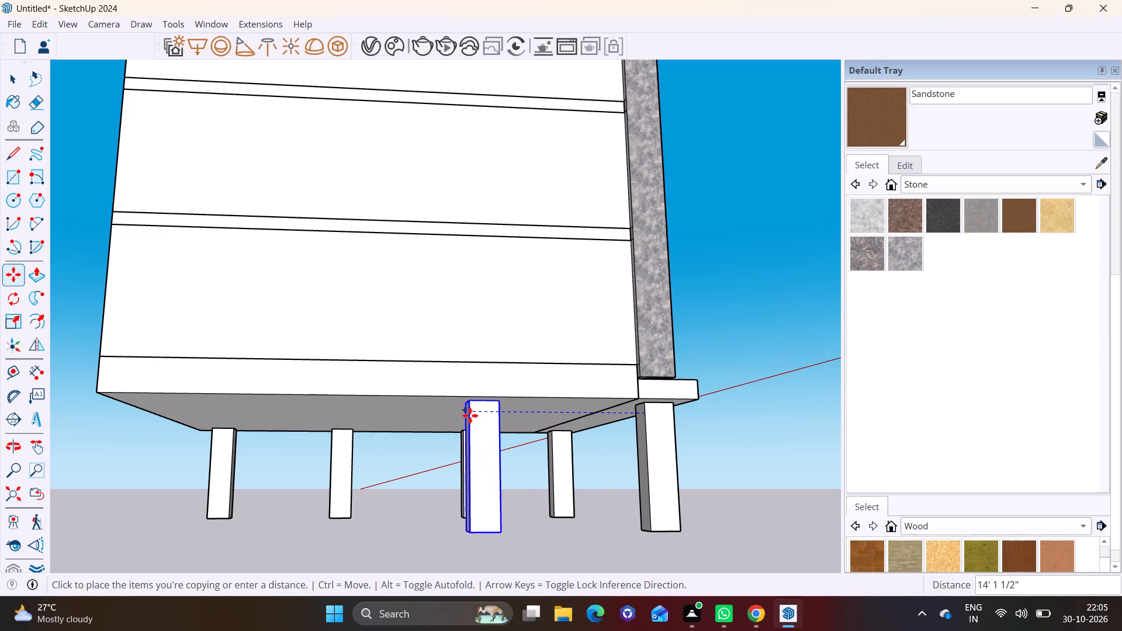
click(470, 415)
click(467, 415)
click(335, 418)
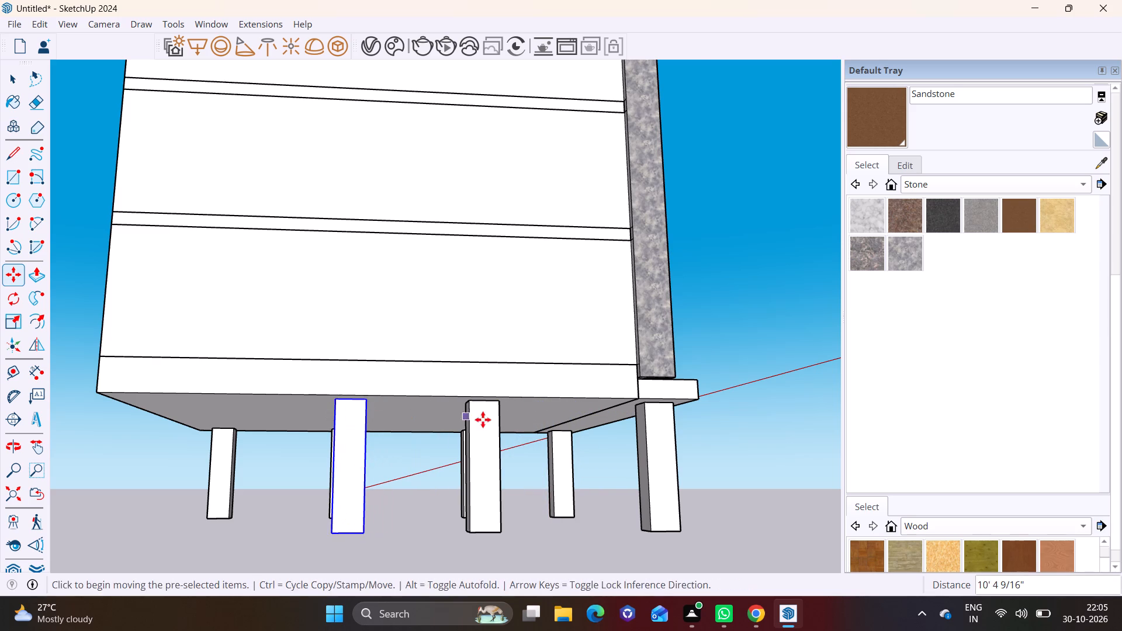
middle_drag(483, 419, 680, 384)
click(538, 396)
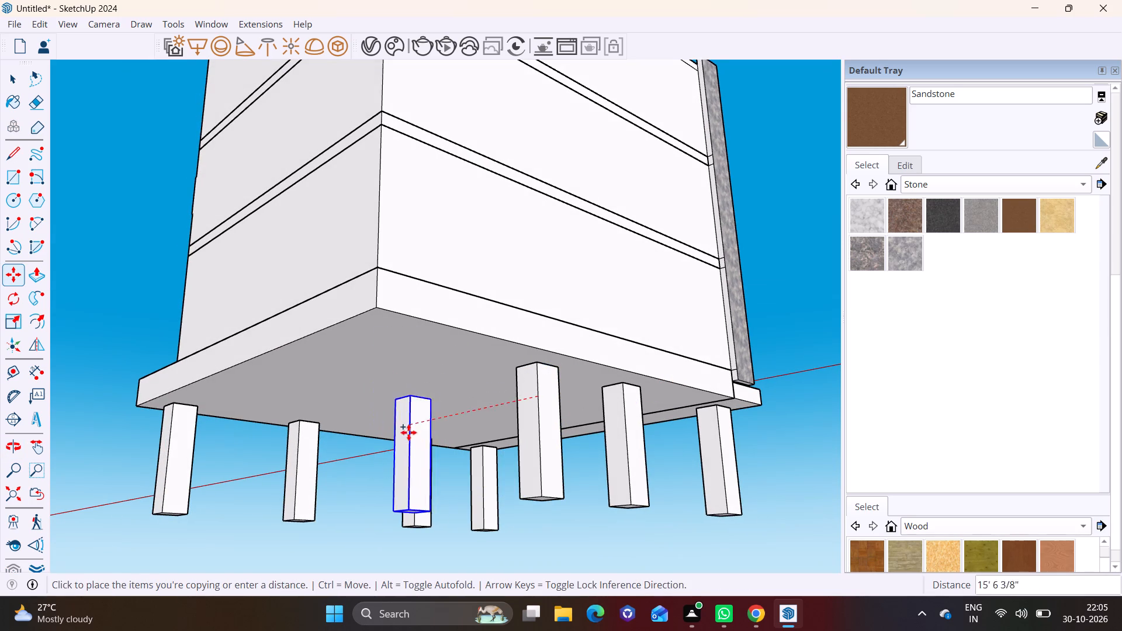
click(394, 360)
key(space)
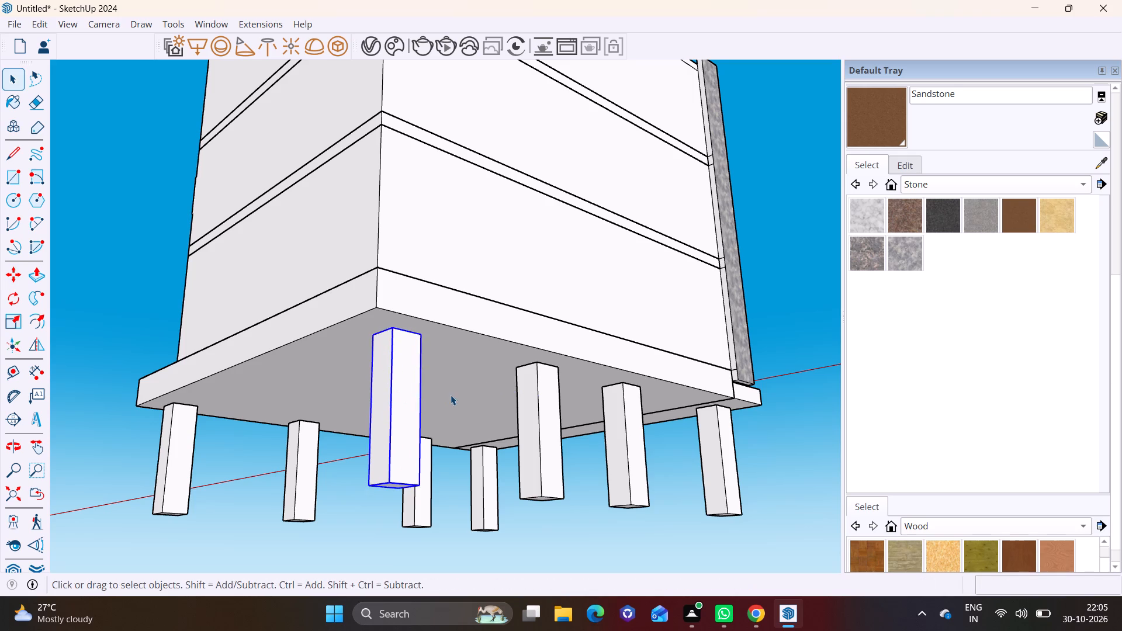
Copy the plain side's rear corner column to the middle of the slab's rear edge.
middle_drag(451, 395, 647, 424)
scroll(647, 424, down, 4)
scroll(557, 405, down, 1)
middle_drag(633, 412, 671, 420)
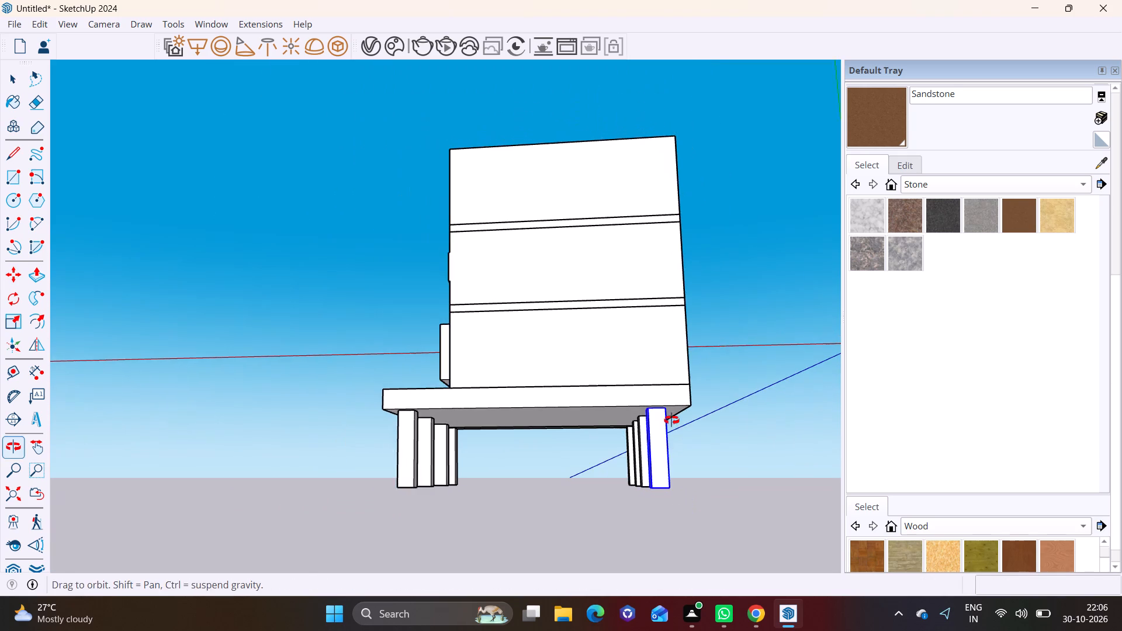
middle_drag(671, 420, 672, 420)
scroll(653, 423, up, 7)
key(m)
click(677, 446)
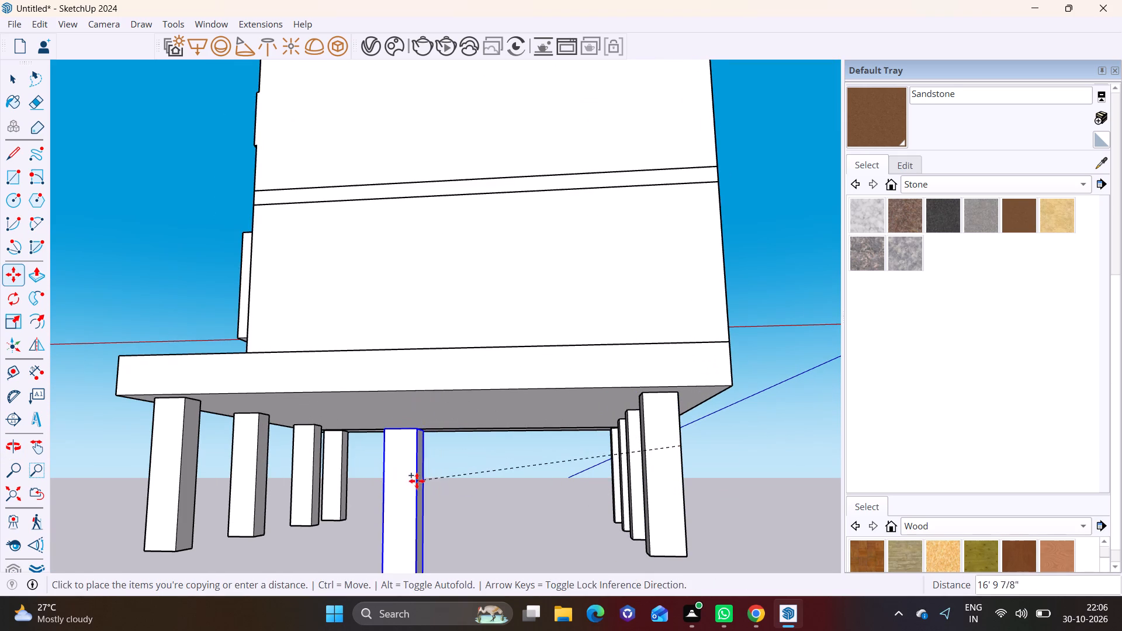
click(418, 445)
key(space)
Copy the plain side's front corner column about 16' 3 5/8" along the front edge to its middle.
scroll(577, 457, down, 3)
middle_drag(654, 440, 194, 467)
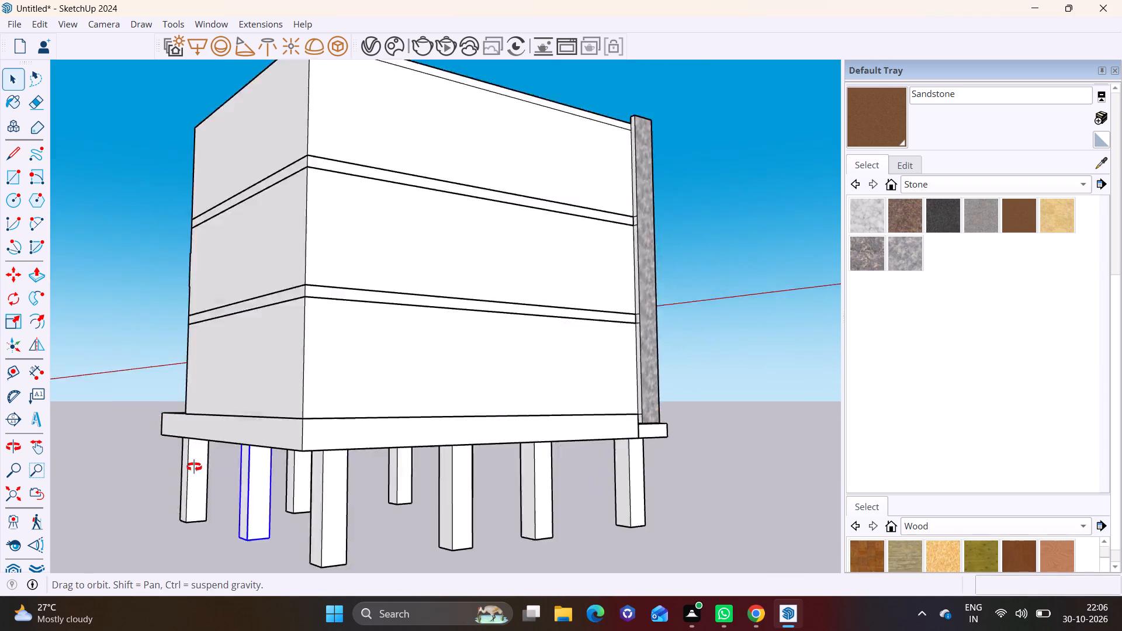
middle_drag(194, 467, 181, 467)
scroll(408, 456, down, 3)
middle_drag(505, 447, 193, 441)
scroll(482, 440, up, 4)
middle_drag(469, 448, 370, 473)
key(space)
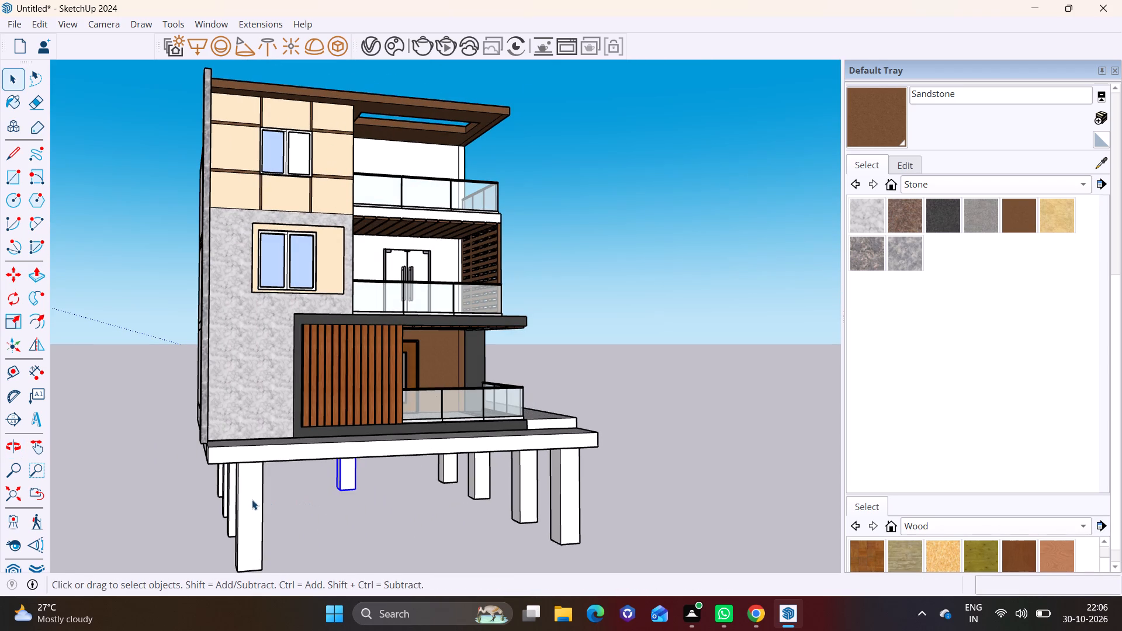
click(250, 502)
key(m)
click(249, 502)
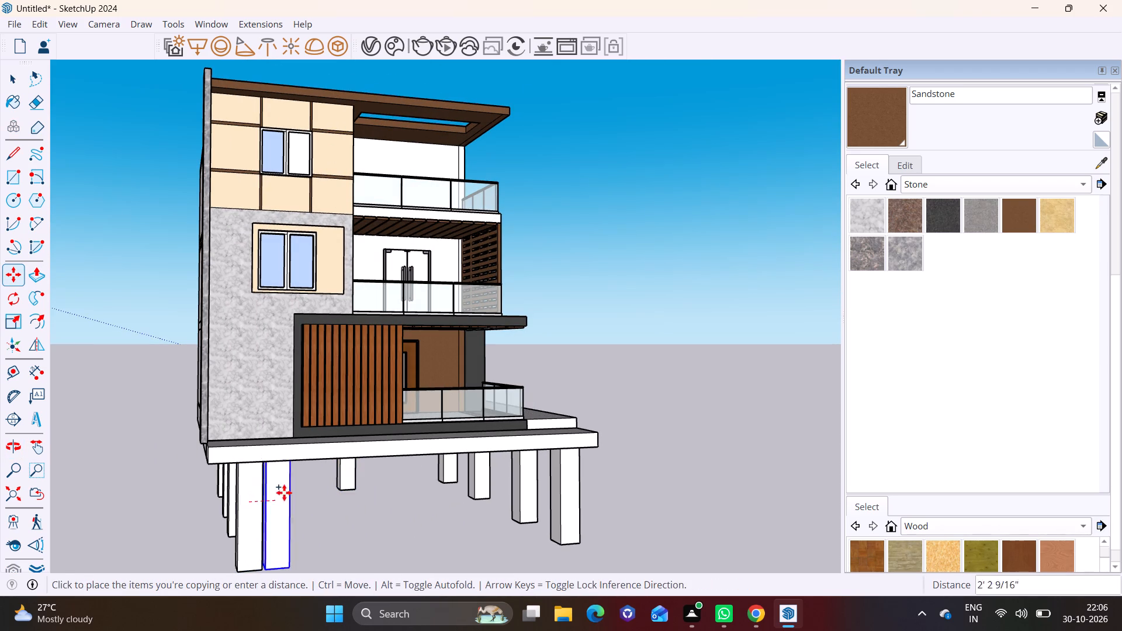
click(421, 488)
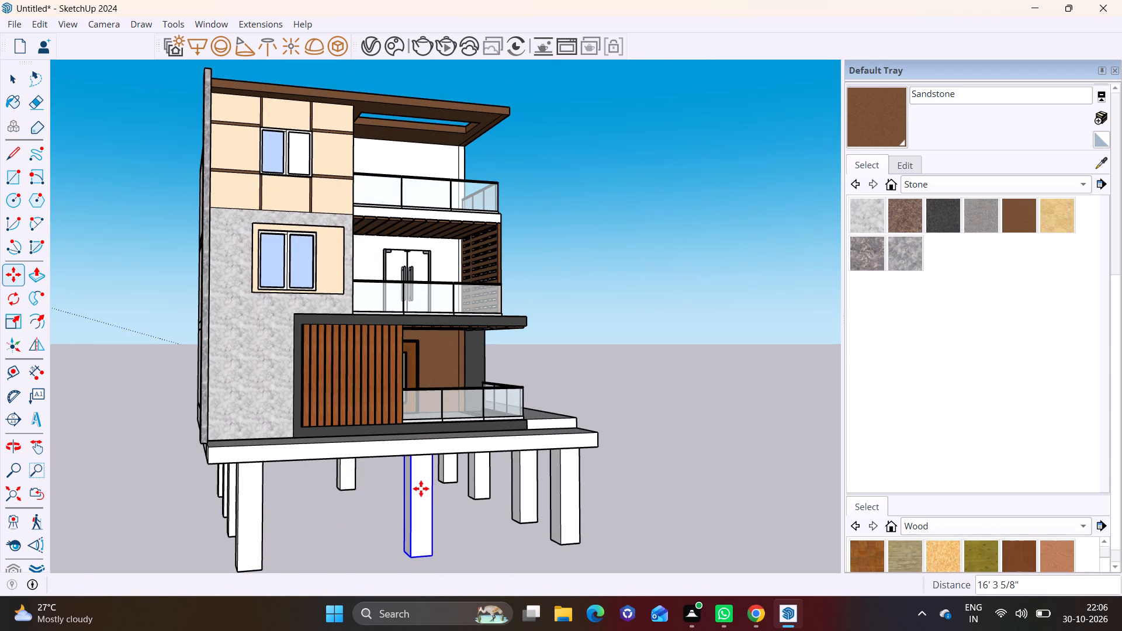
key(space)
click(688, 500)
Draw a small rectangle about 1' across on the underside of the plain side's front corner column.
scroll(389, 453, down, 9)
middle_drag(408, 467, 317, 238)
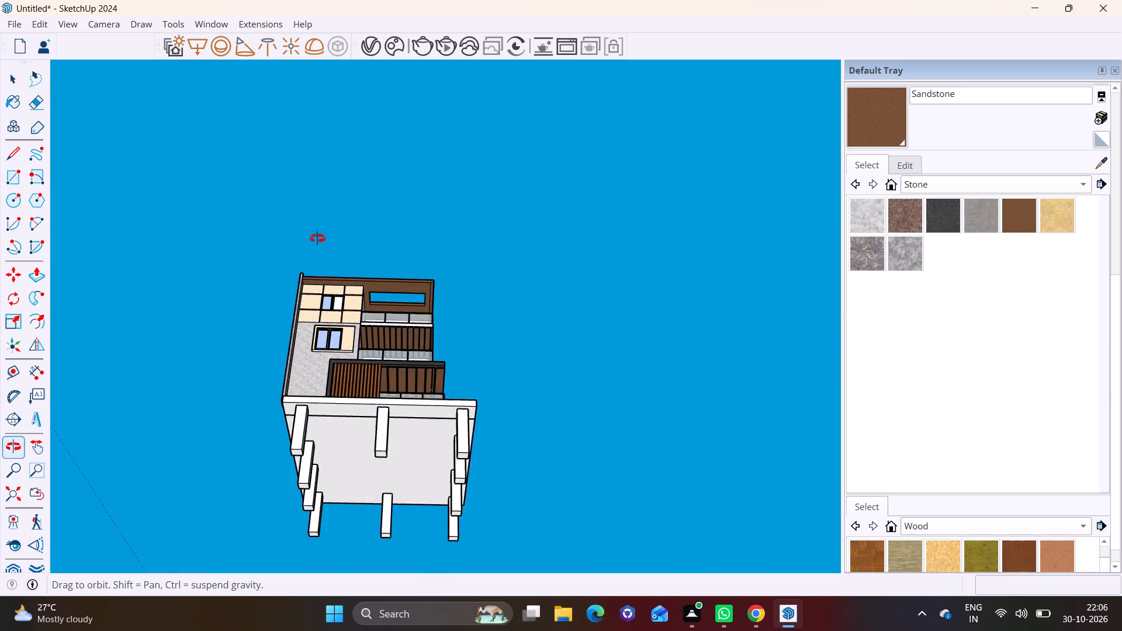
middle_drag(317, 238, 317, 237)
middle_drag(357, 353, 363, 207)
scroll(348, 336, up, 3)
middle_drag(363, 415, 382, 367)
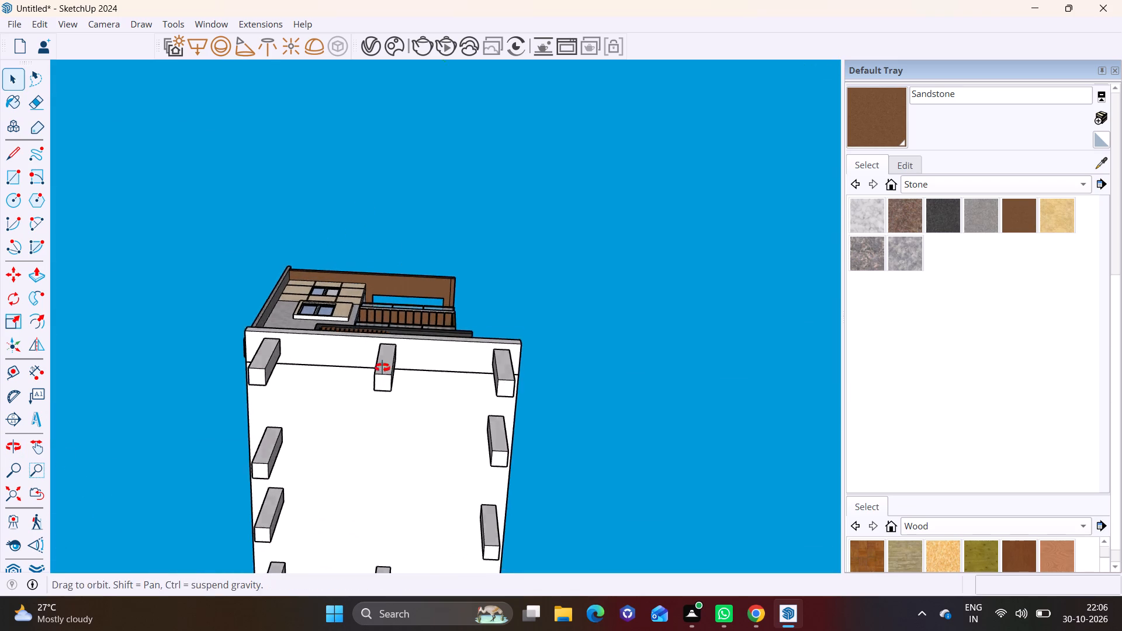
middle_drag(382, 367, 420, 256)
scroll(303, 302, up, 5)
middle_drag(315, 291, 394, 304)
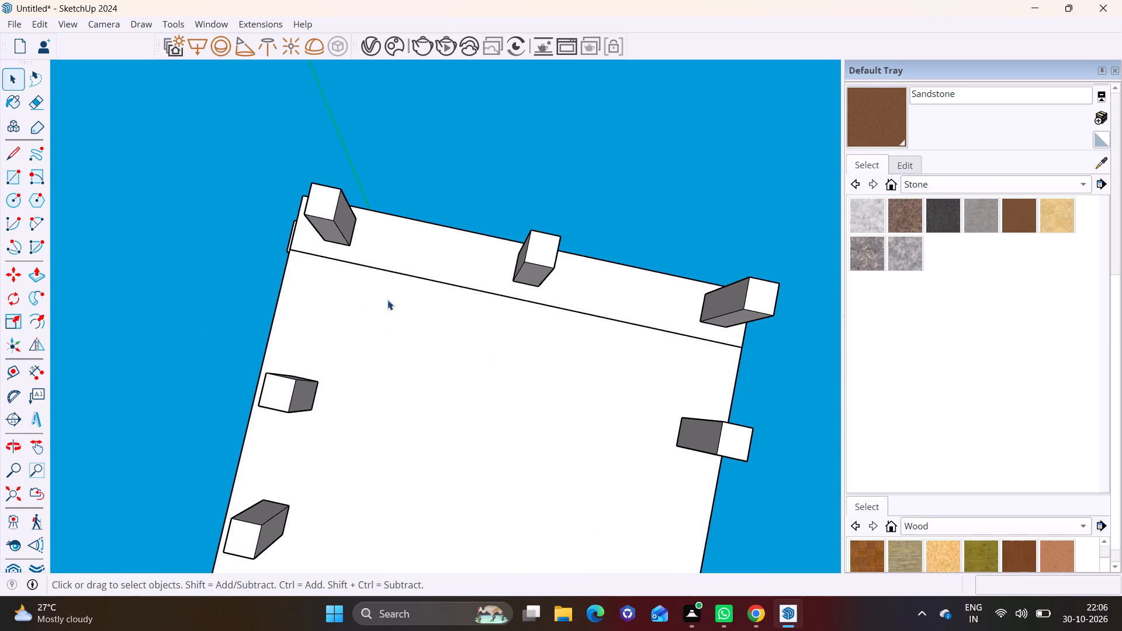
double_click(315, 199)
drag(307, 193, 284, 199)
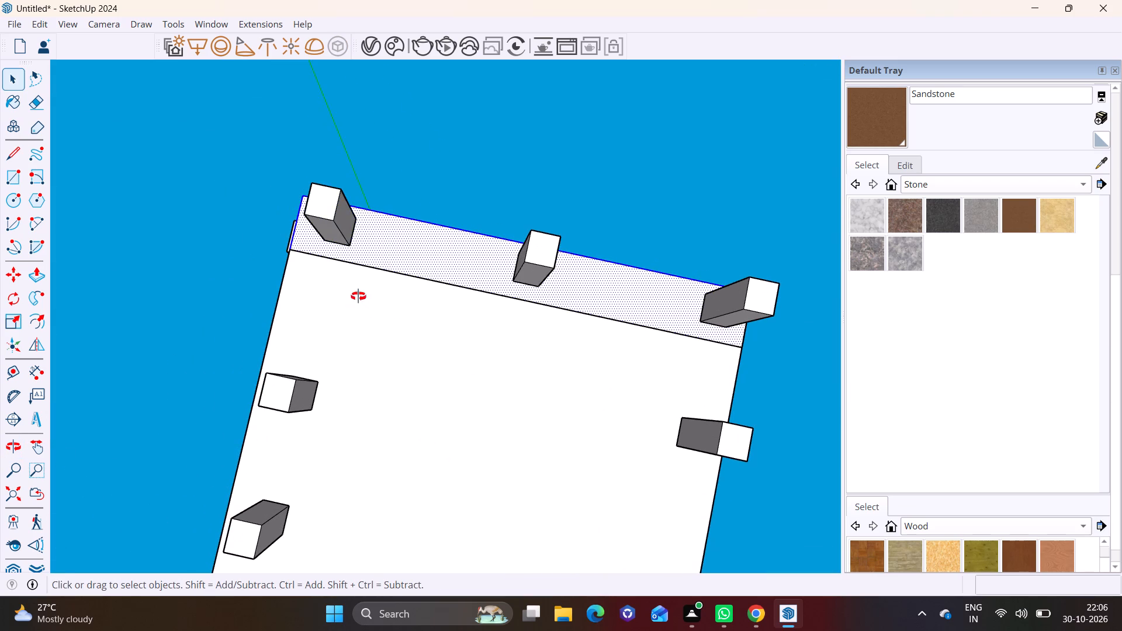
middle_drag(358, 296, 392, 428)
scroll(331, 372, up, 6)
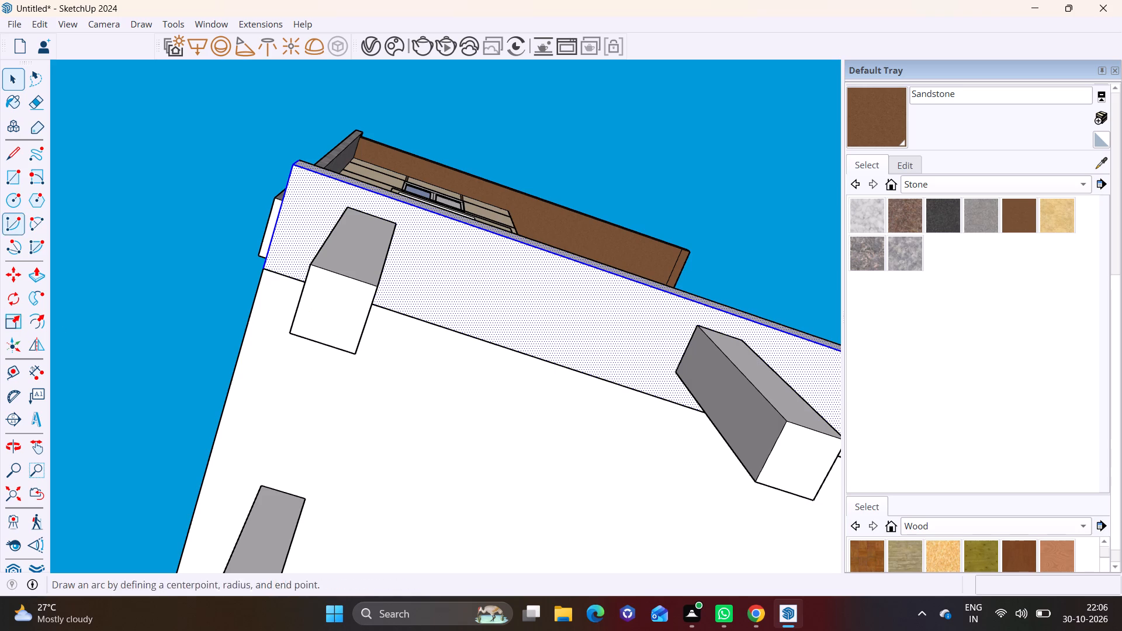
click(16, 170)
middle_drag(515, 372, 393, 321)
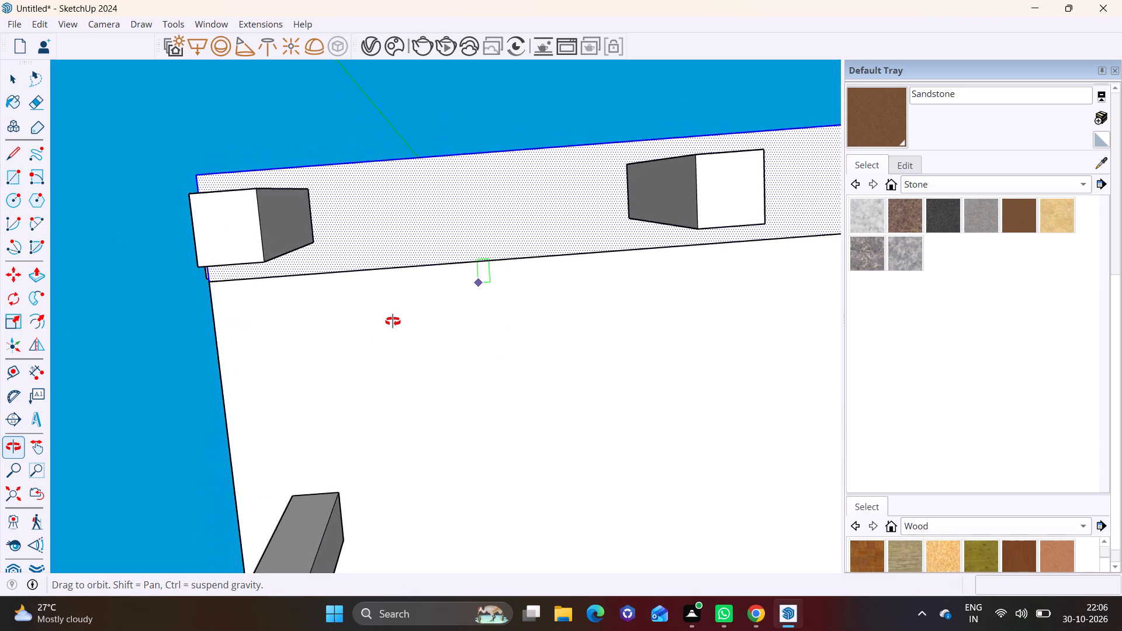
middle_drag(393, 321, 441, 346)
scroll(255, 282, up, 6)
click(230, 224)
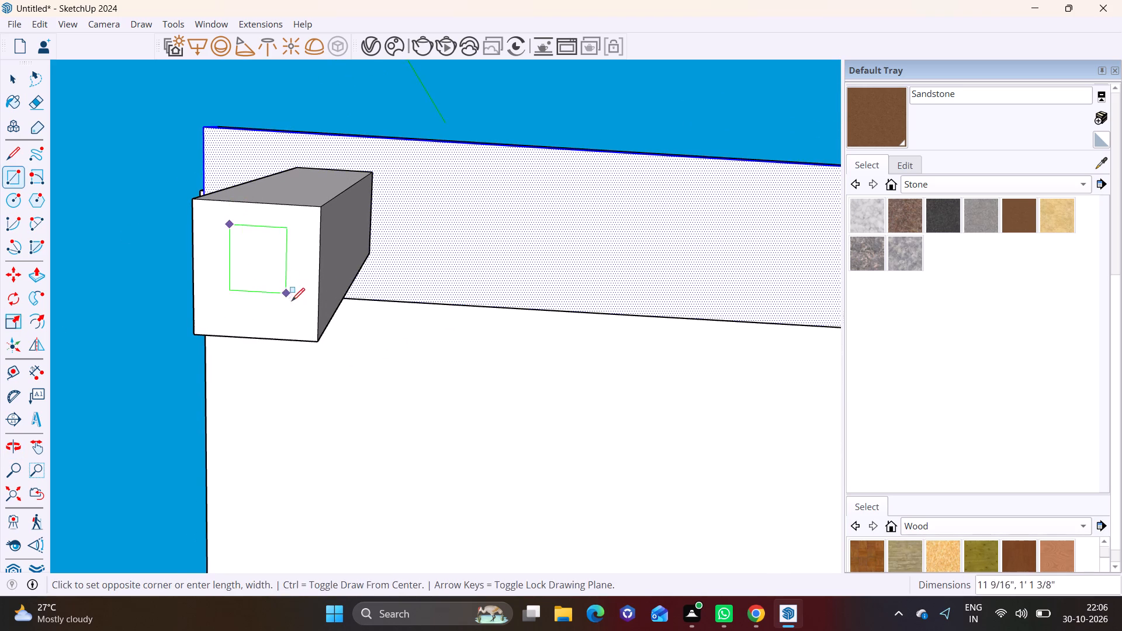
click(292, 301)
Extrude the rectangle downward from the column's underside into a thin block with Push/Pull.
key(space)
click(265, 276)
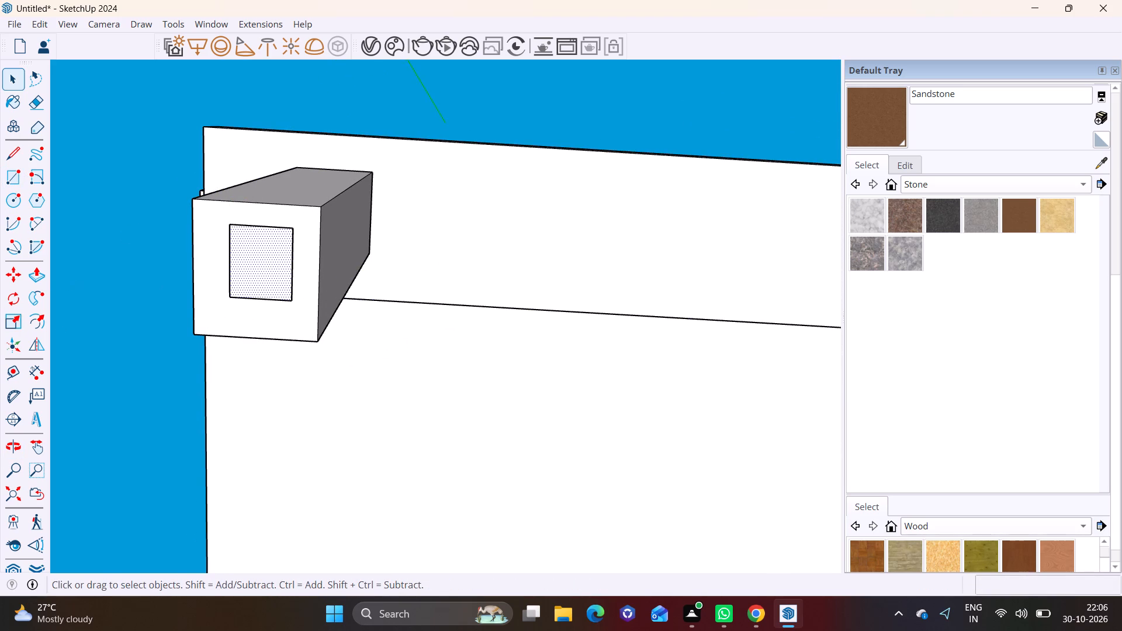
click(46, 266)
click(249, 259)
click(238, 263)
middle_drag(301, 228, 297, 282)
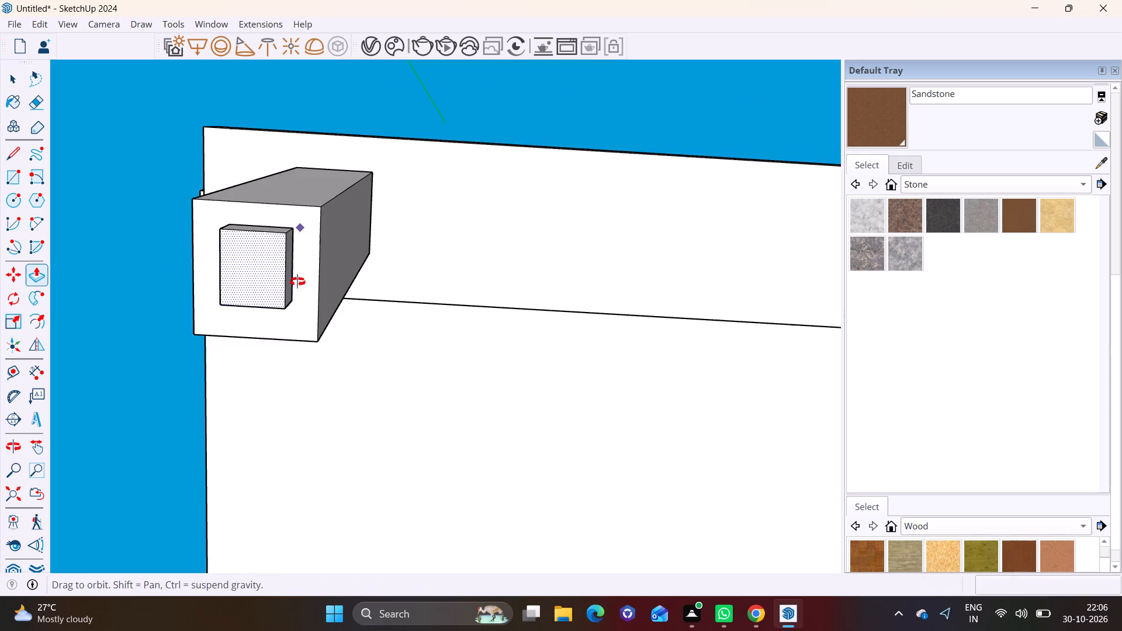
middle_drag(297, 282, 276, 434)
shift+middle_drag(355, 325, 390, 219)
shift+scroll(390, 219, down, 1)
click(317, 440)
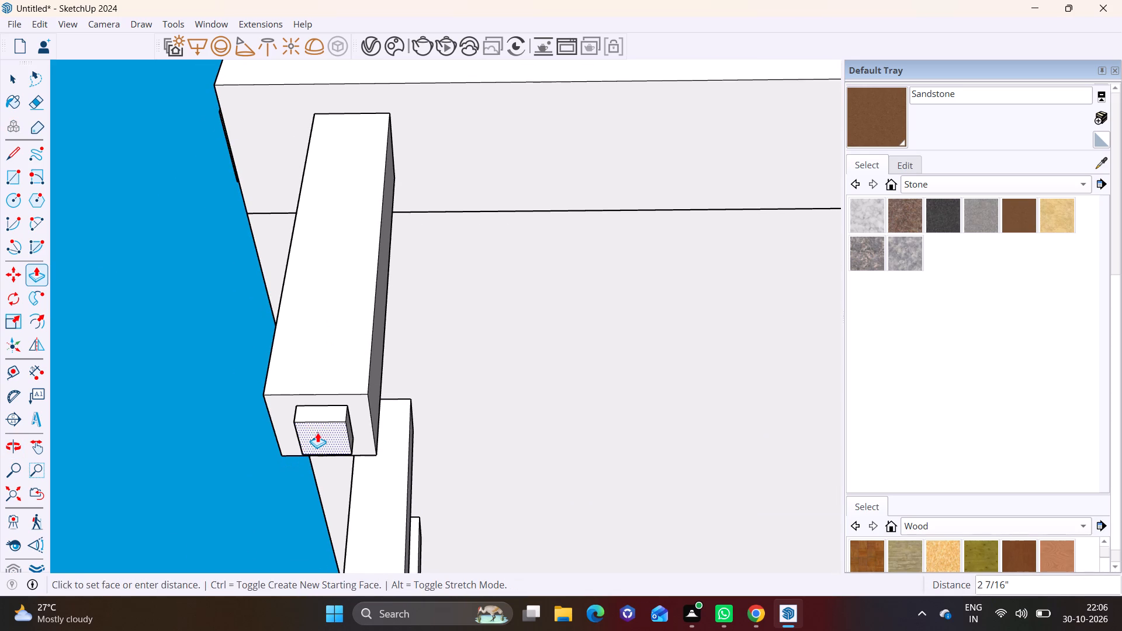
click(317, 432)
Pull the thin block's front face out past the column's front, ending with an extension of about 2' 4 1/4".
key(space)
click(318, 413)
click(34, 273)
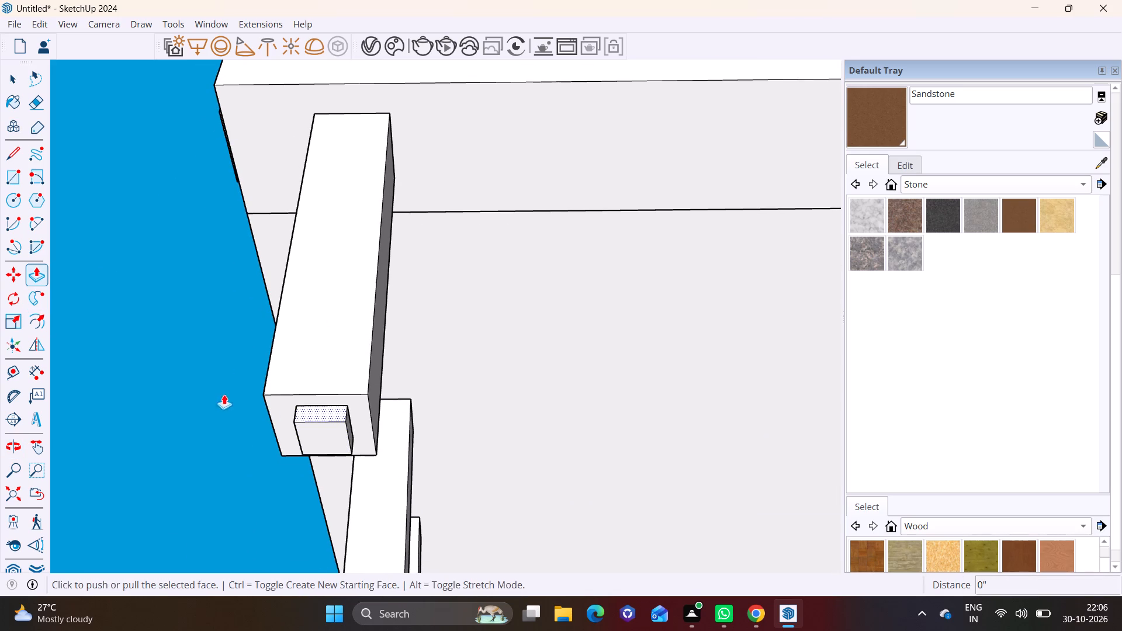
click(310, 406)
click(280, 294)
click(307, 401)
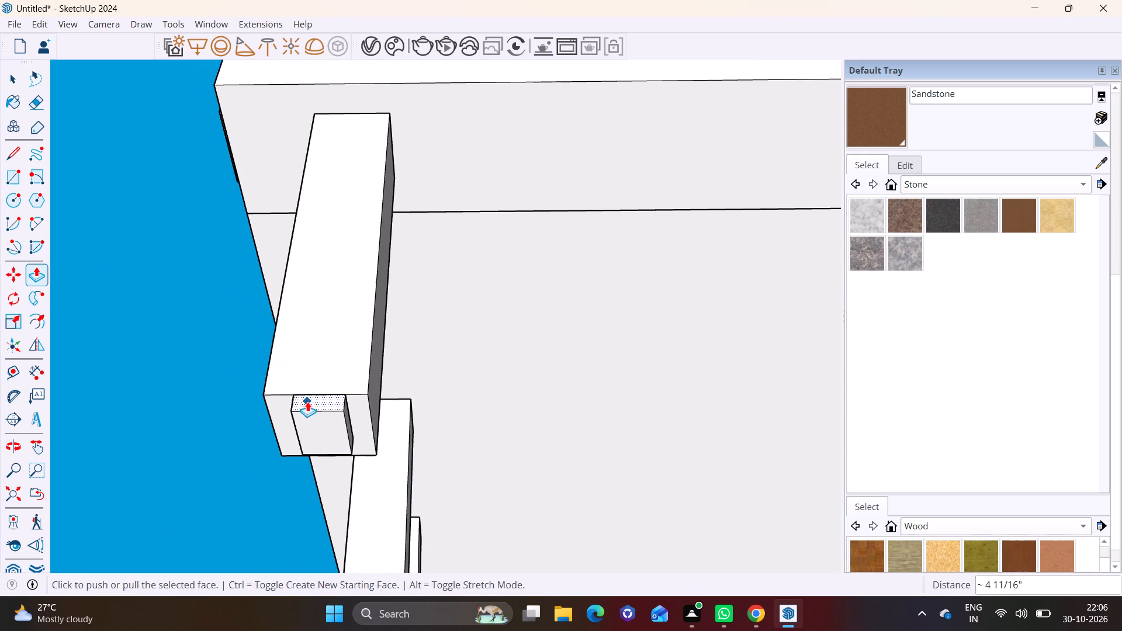
click(296, 231)
click(309, 401)
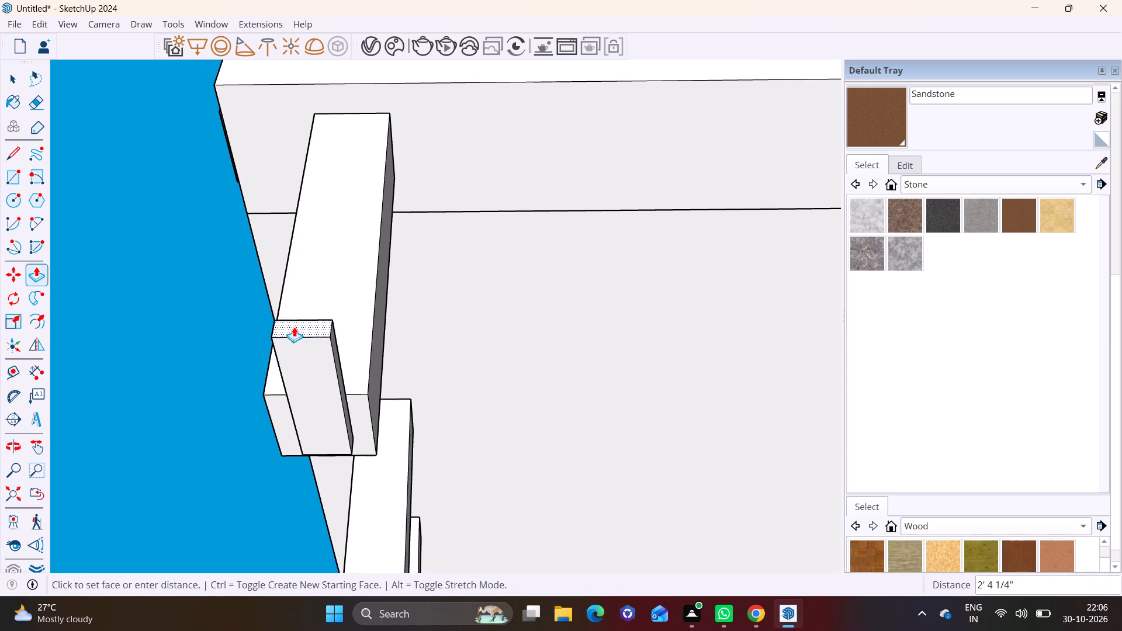
click(294, 327)
Pull the thin block's side face about 4' 10 5/8" outward beyond the house's plain side.
middle_drag(289, 380, 547, 378)
key(space)
click(499, 371)
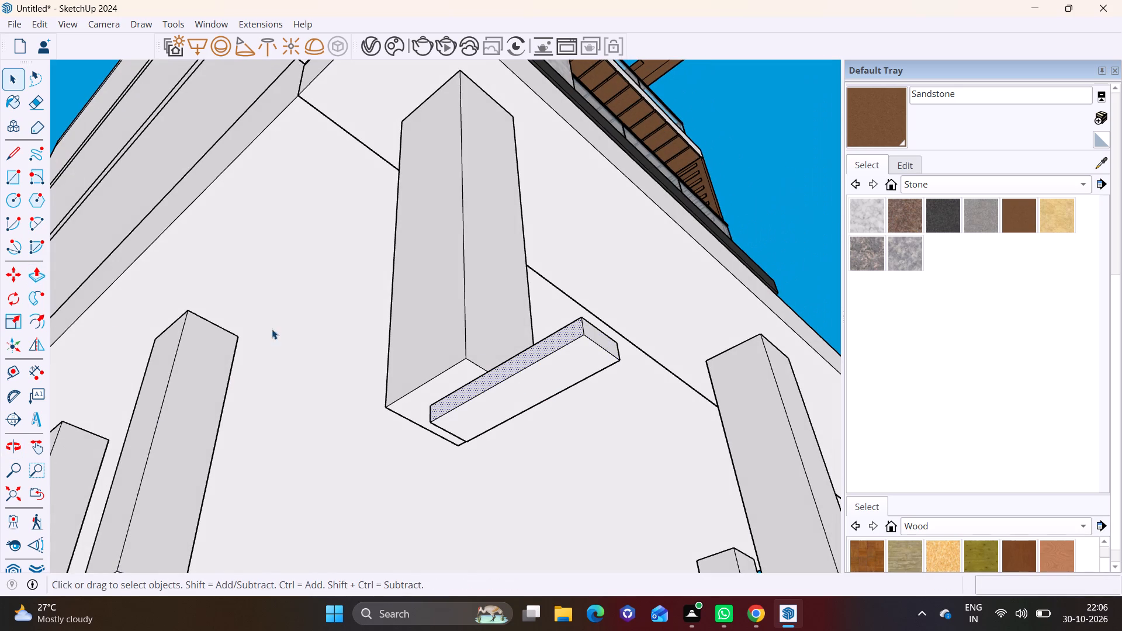
click(29, 274)
click(489, 379)
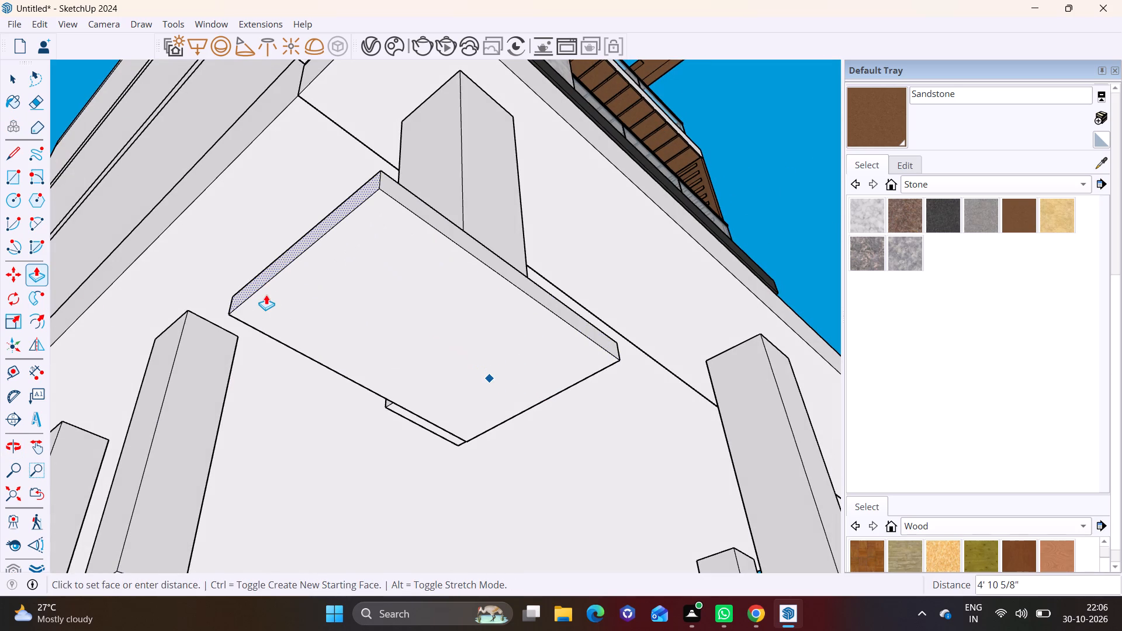
click(266, 294)
Pull the plate's opposite side face about 36' 2 5/16" along the front, past the far front corner column.
key(space)
middle_drag(472, 290, 2, 367)
click(466, 351)
click(33, 271)
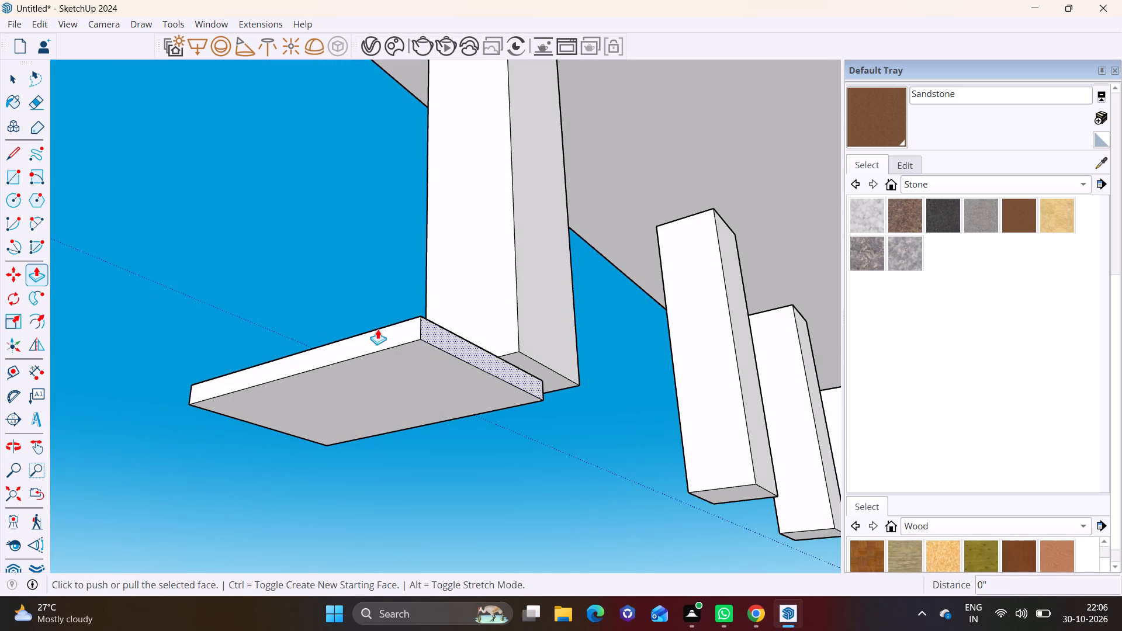
click(438, 333)
scroll(671, 330, down, 12)
shift+middle_drag(758, 309, 622, 332)
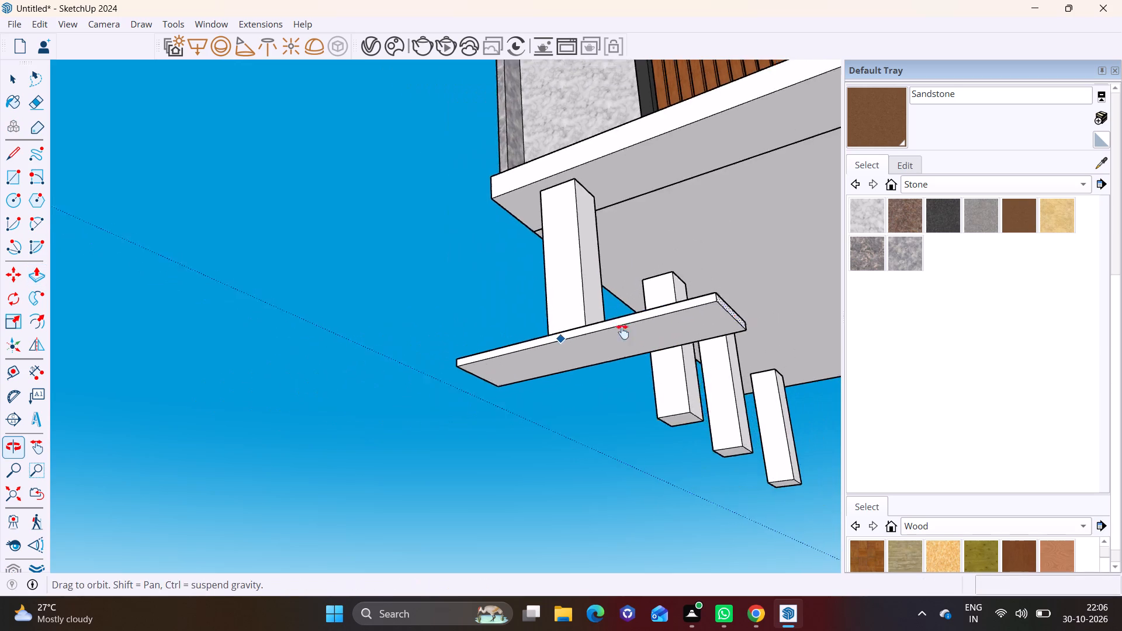
shift+middle_drag(622, 332, 146, 391)
click(812, 244)
Pull the plate's rear face about 47' 1 9/16" backward beneath all the columns and past the rear row.
middle_drag(701, 254, 677, 294)
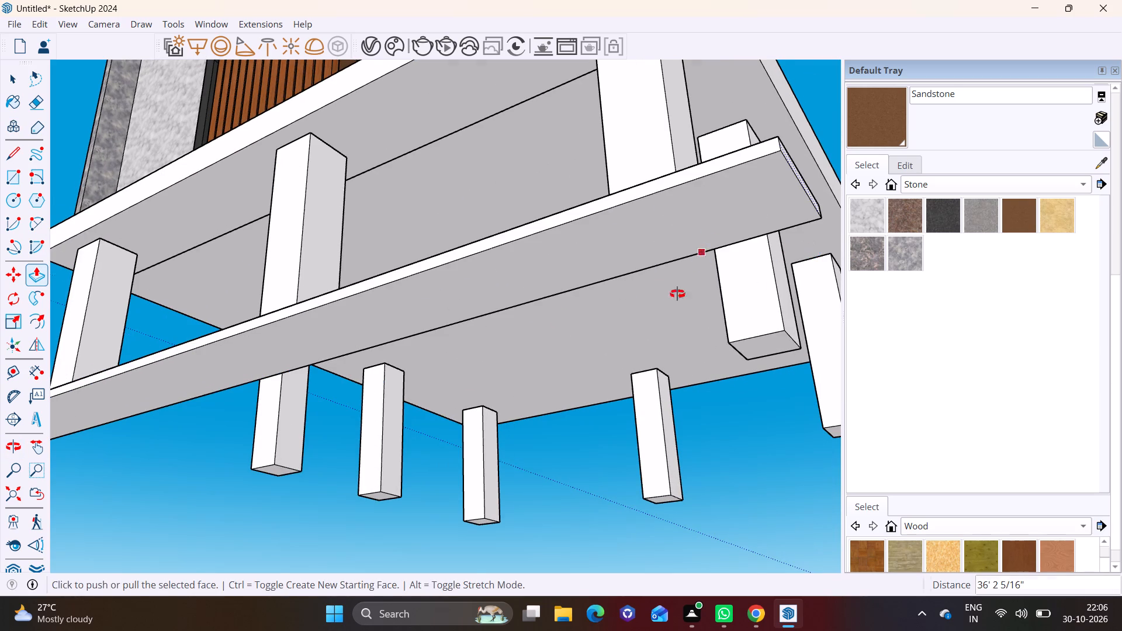
middle_drag(677, 294, 106, 342)
middle_drag(189, 393, 285, 378)
scroll(219, 403, up, 3)
key(space)
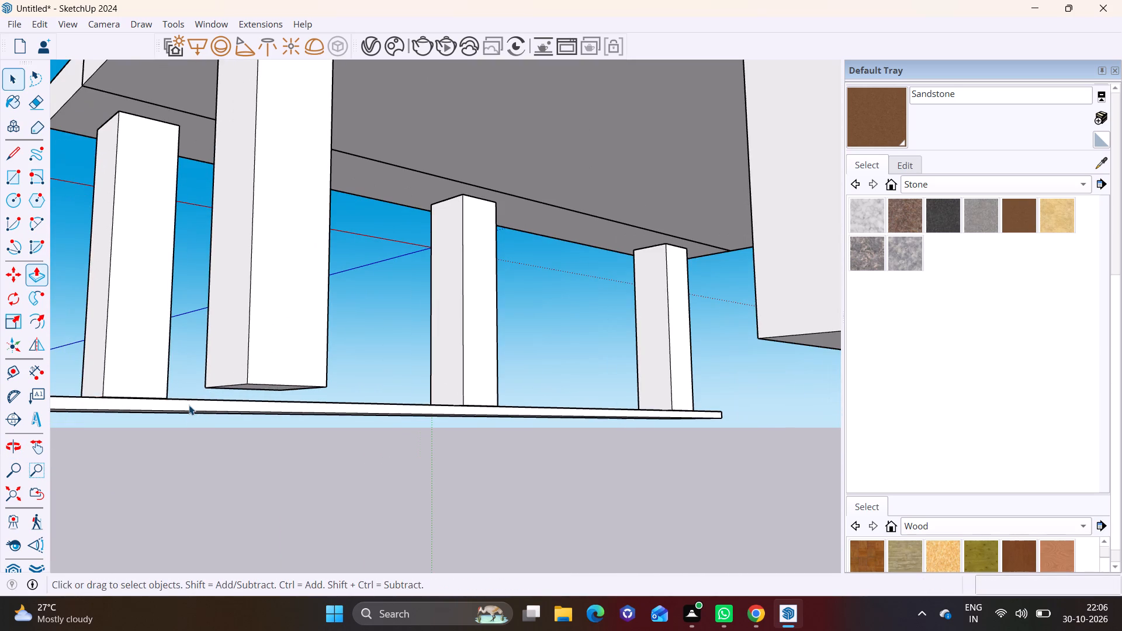
click(189, 405)
click(44, 272)
drag(113, 404, 119, 404)
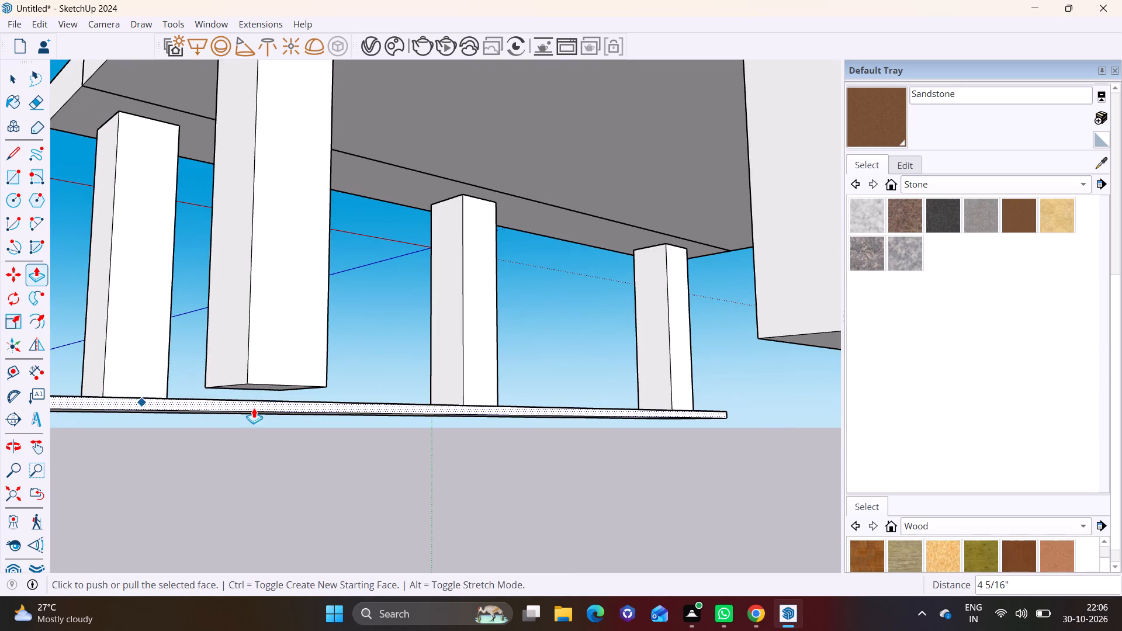
click(307, 410)
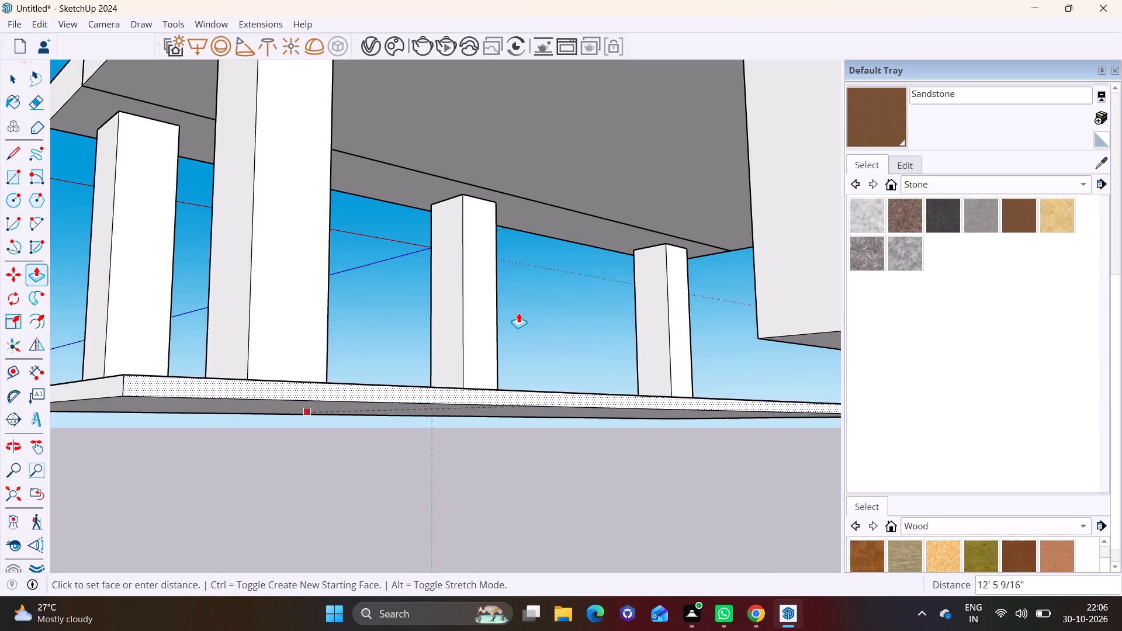
scroll(518, 313, down, 8)
scroll(755, 276, down, 2)
middle_drag(755, 276, 589, 282)
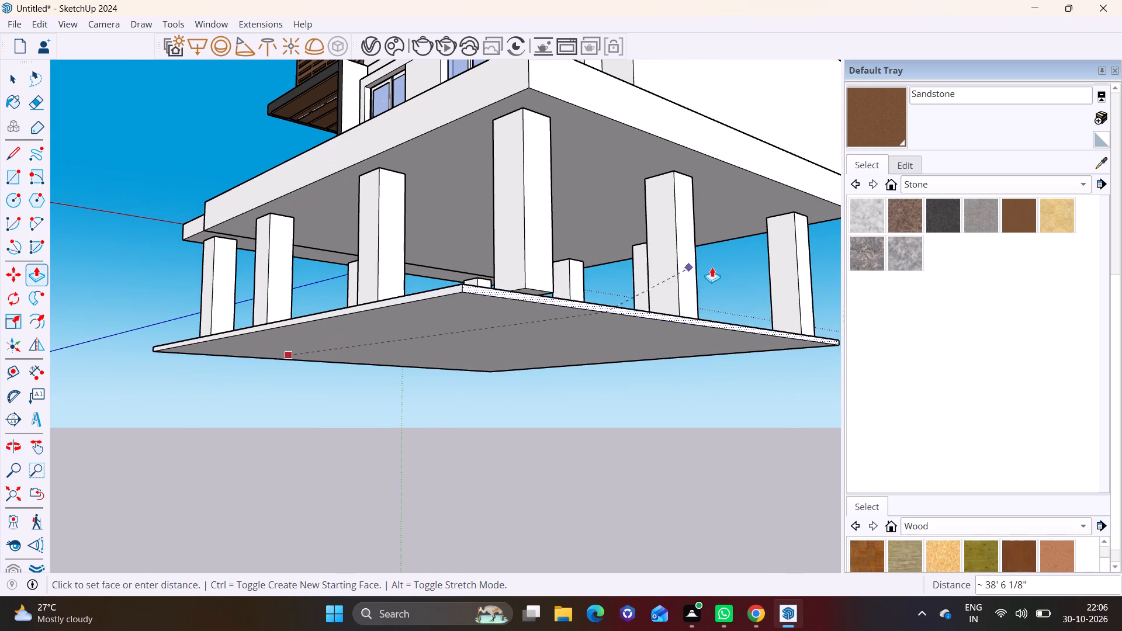
click(729, 257)
Examine how far the ground plate extends beyond the columns on all sides of the house.
middle_drag(600, 290, 530, 469)
middle_drag(530, 469, 469, 297)
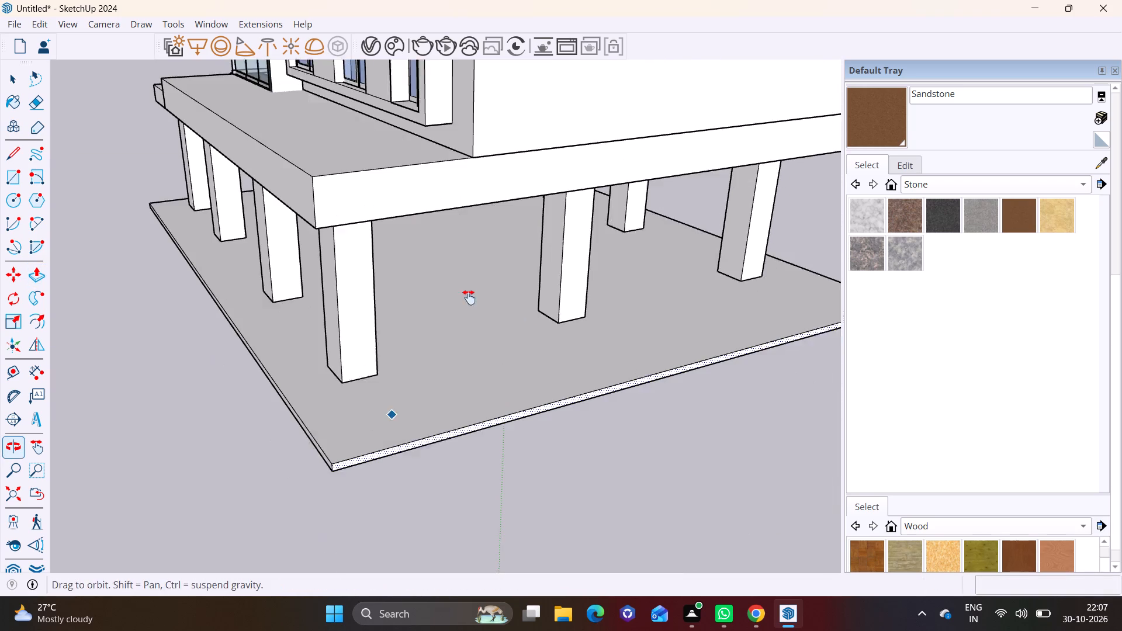
middle_drag(469, 297, 468, 295)
middle_drag(548, 330, 120, 314)
middle_drag(348, 324, 129, 287)
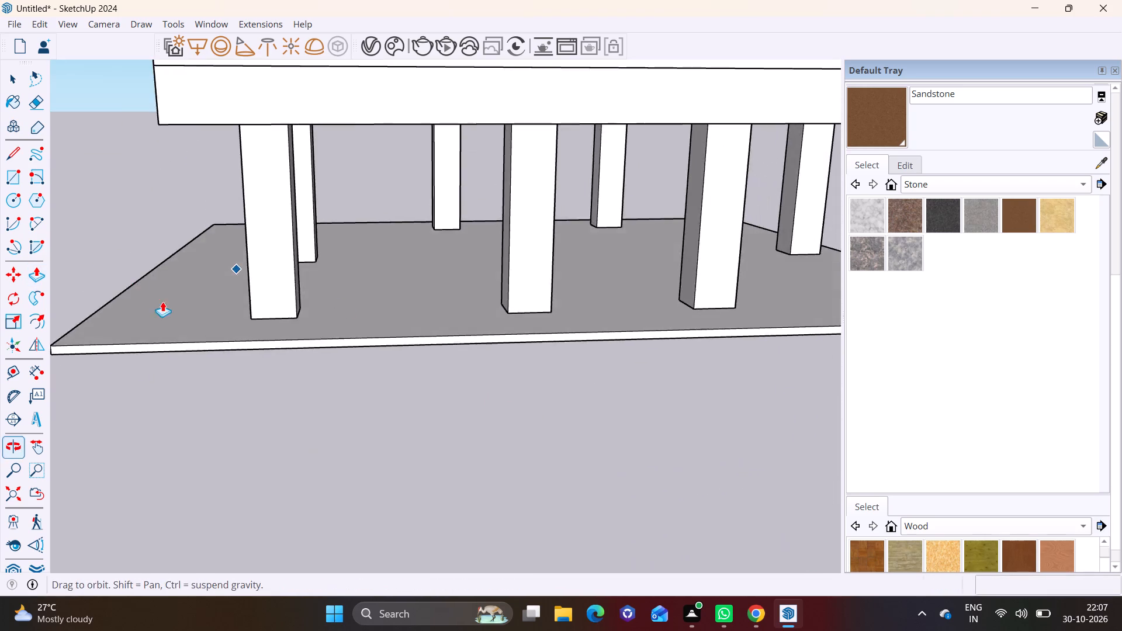
scroll(358, 303, down, 13)
middle_drag(426, 308, 185, 266)
middle_drag(561, 297, 361, 353)
middle_drag(379, 345, 58, 440)
scroll(475, 326, up, 17)
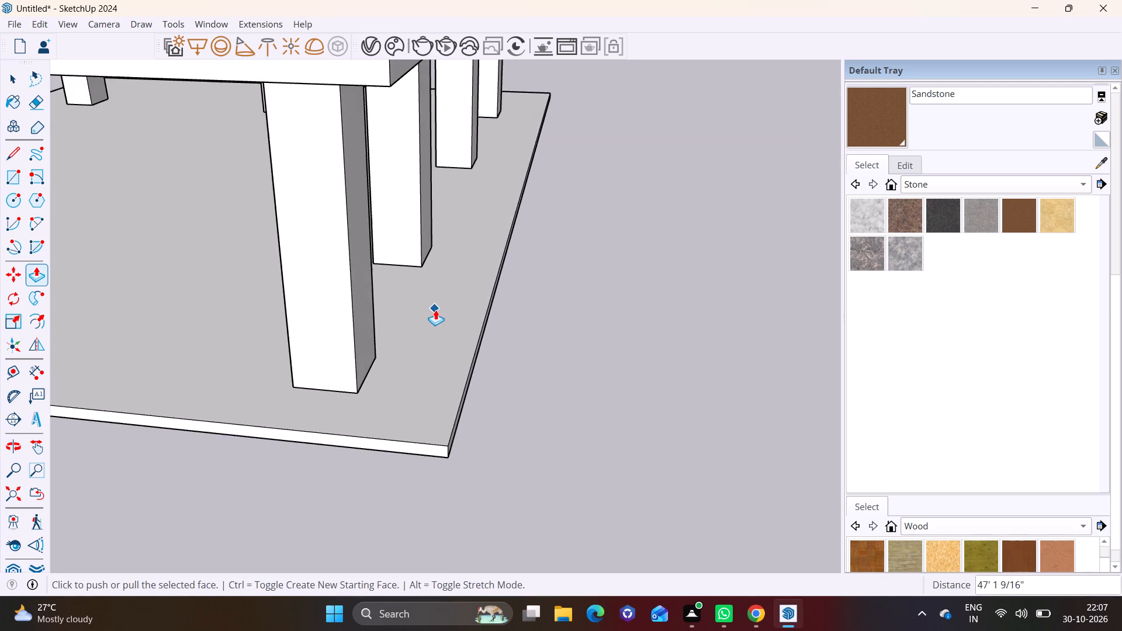
shift+middle_drag(427, 323, 395, 463)
scroll(473, 254, down, 5)
shift+middle_drag(492, 220, 386, 300)
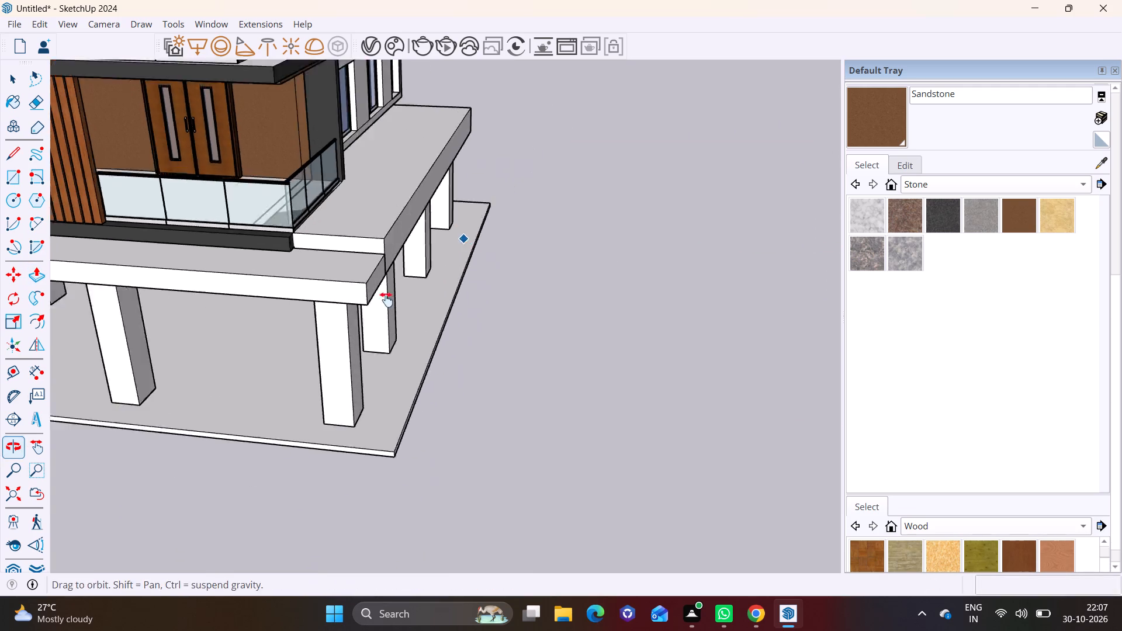
shift+middle_drag(386, 300, 333, 376)
middle_drag(376, 308, 144, 438)
shift+middle_drag(460, 206, 168, 453)
Draw a narrow rectangular strip on top of the ground plate along its full rear edge, from corner to corner.
scroll(231, 351, up, 5)
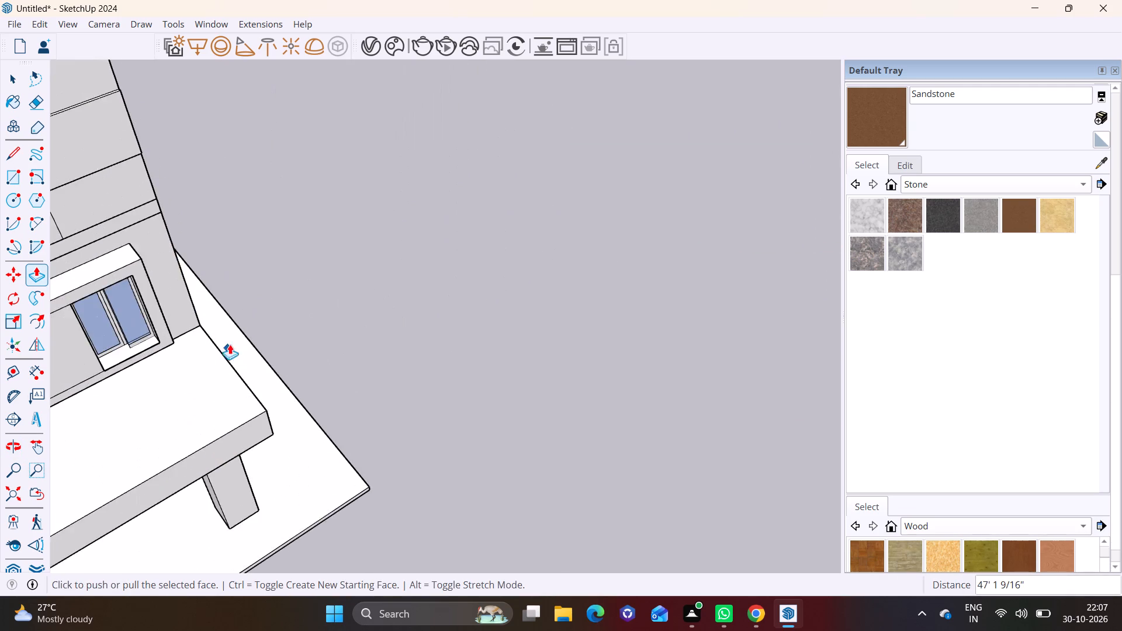
scroll(230, 344, up, 3)
middle_drag(189, 333, 82, 393)
scroll(215, 263, down, 4)
shift+middle_drag(246, 225, 316, 439)
scroll(286, 314, up, 7)
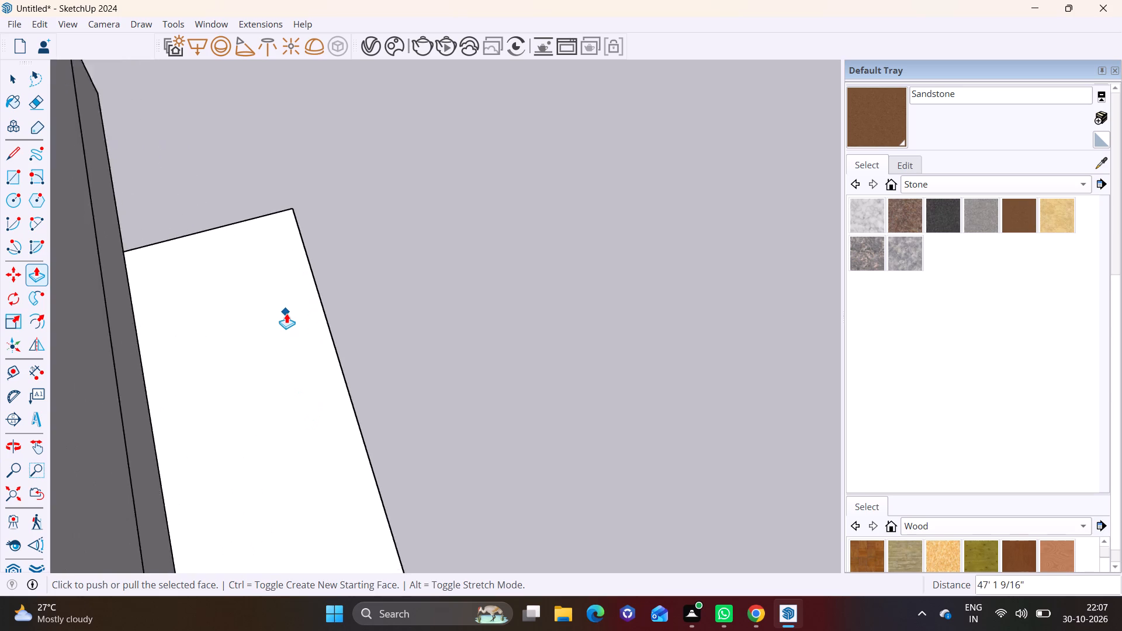
scroll(286, 313, up, 4)
click(12, 176)
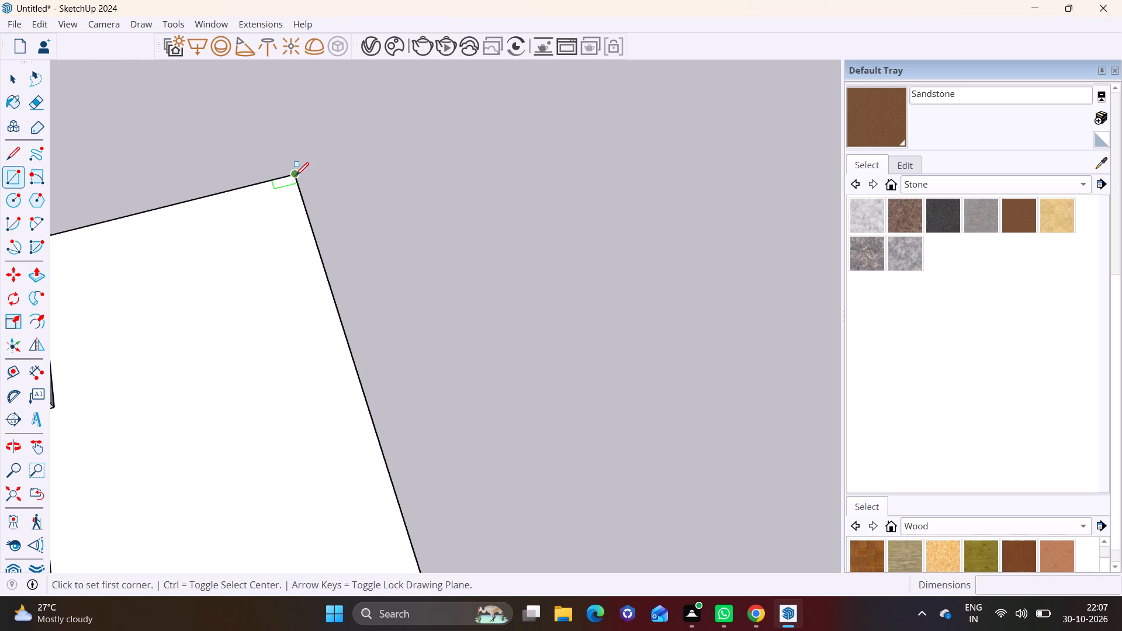
click(296, 175)
scroll(307, 370, down, 6)
shift+middle_drag(328, 496, 317, 316)
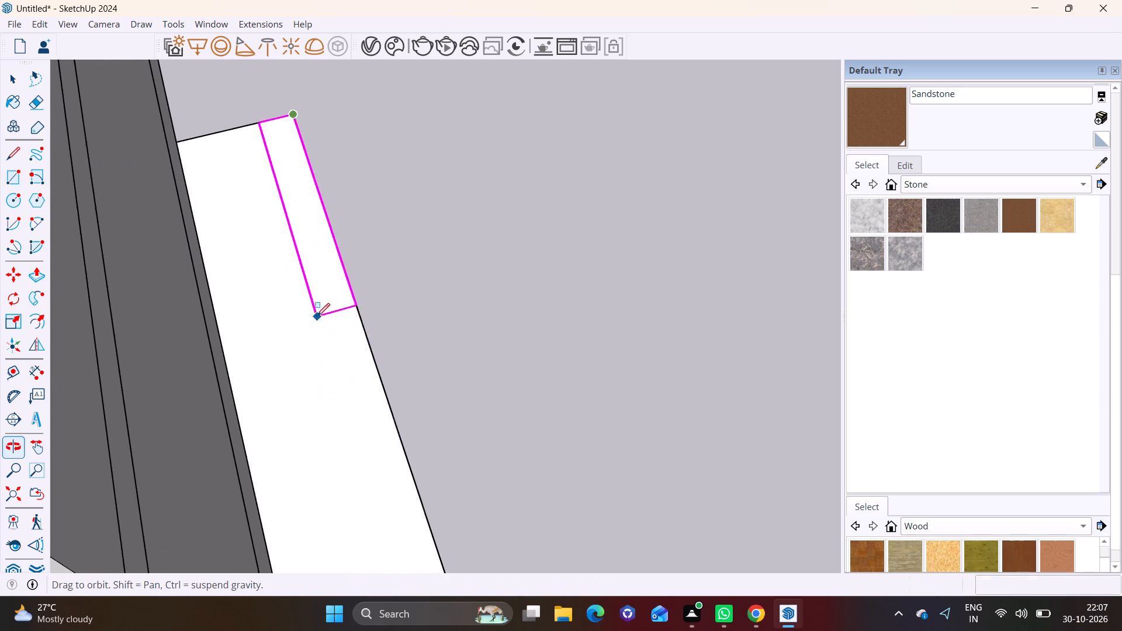
scroll(350, 439, down, 4)
shift+middle_drag(361, 467, 354, 316)
scroll(389, 443, down, 2)
shift+middle_drag(400, 481, 345, 231)
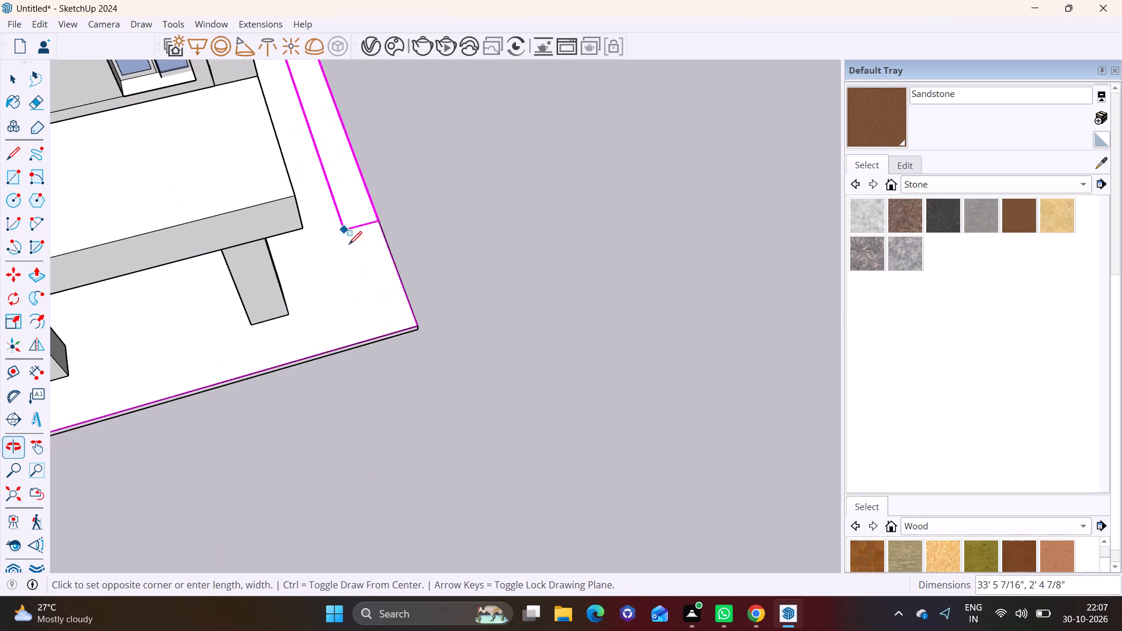
click(402, 331)
Extrude the rear edge strip upward about 5' 6 7/8" to form a boundary wall.
key(space)
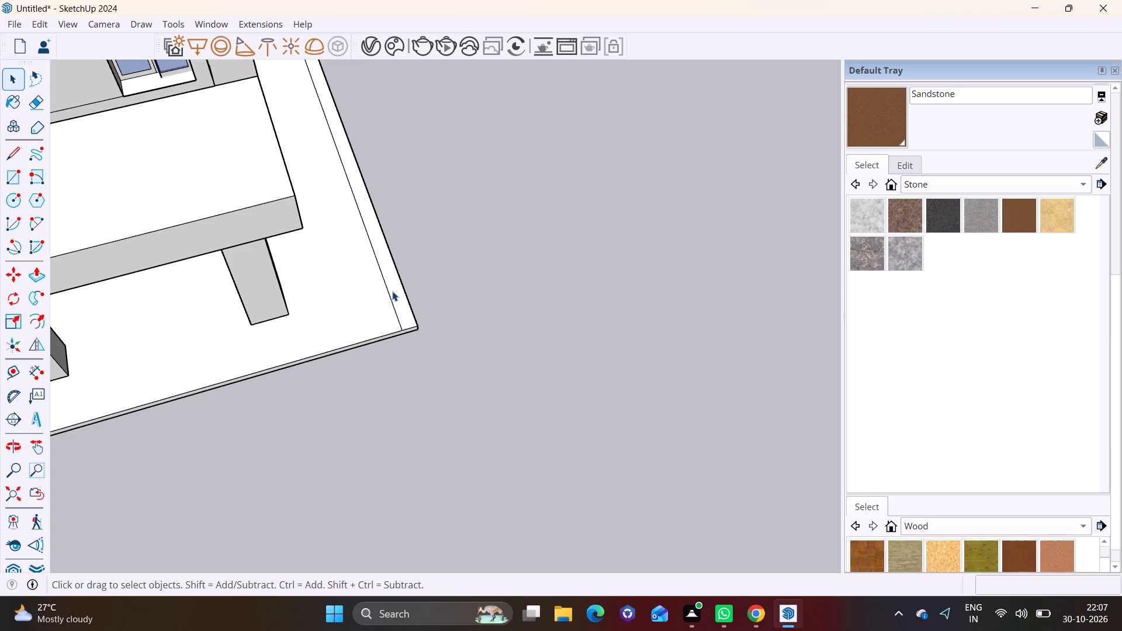
click(393, 291)
click(39, 267)
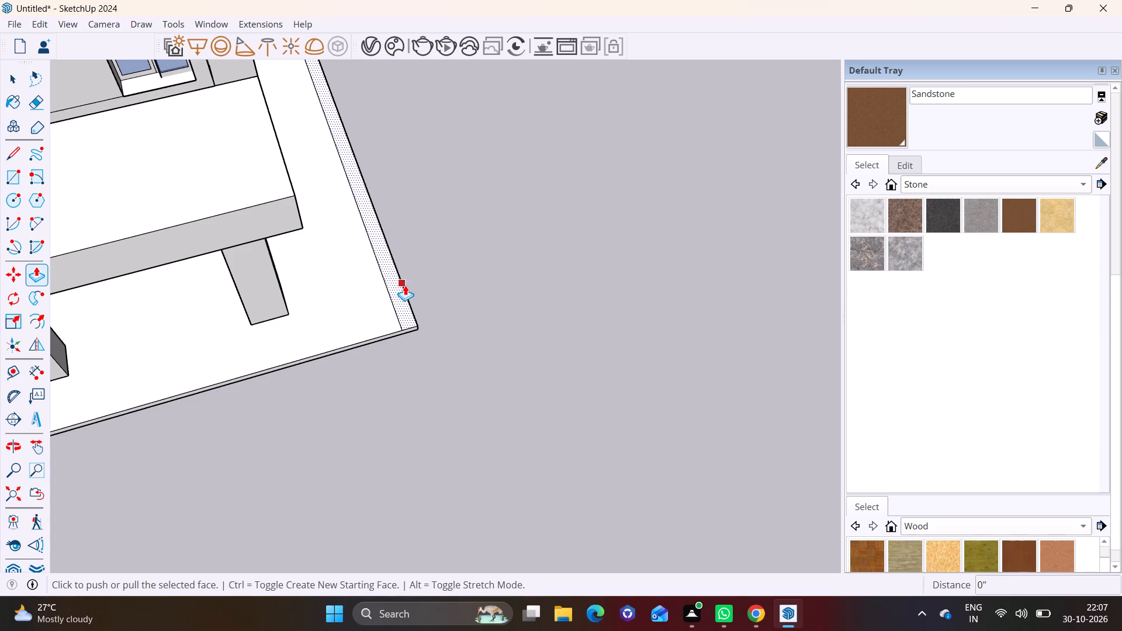
click(401, 290)
click(384, 238)
scroll(354, 278, down, 3)
middle_drag(344, 322, 324, 196)
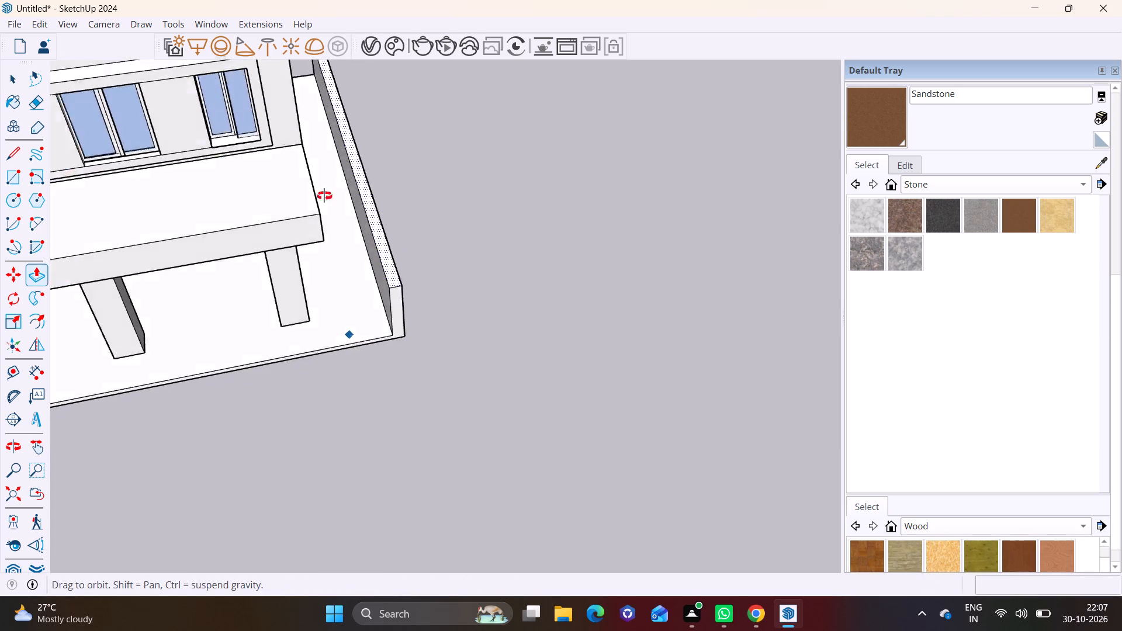
middle_drag(324, 196, 334, 96)
scroll(398, 306, up, 1)
middle_drag(389, 303, 345, 177)
shift+middle_drag(321, 290, 423, 304)
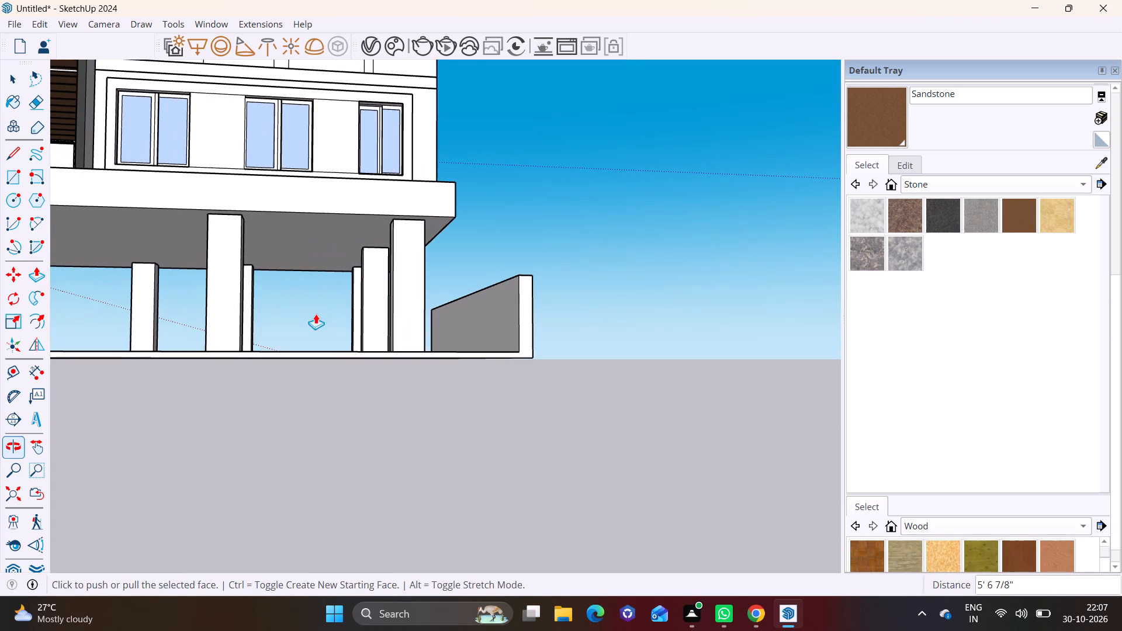
Draw a full-height vertical line on the rear wall's inner face, close to its end on the stone-clad side of the house.
shift+middle_drag(311, 313, 476, 330)
scroll(291, 335, down, 3)
shift+middle_drag(271, 349, 634, 368)
middle_drag(438, 331, 830, 449)
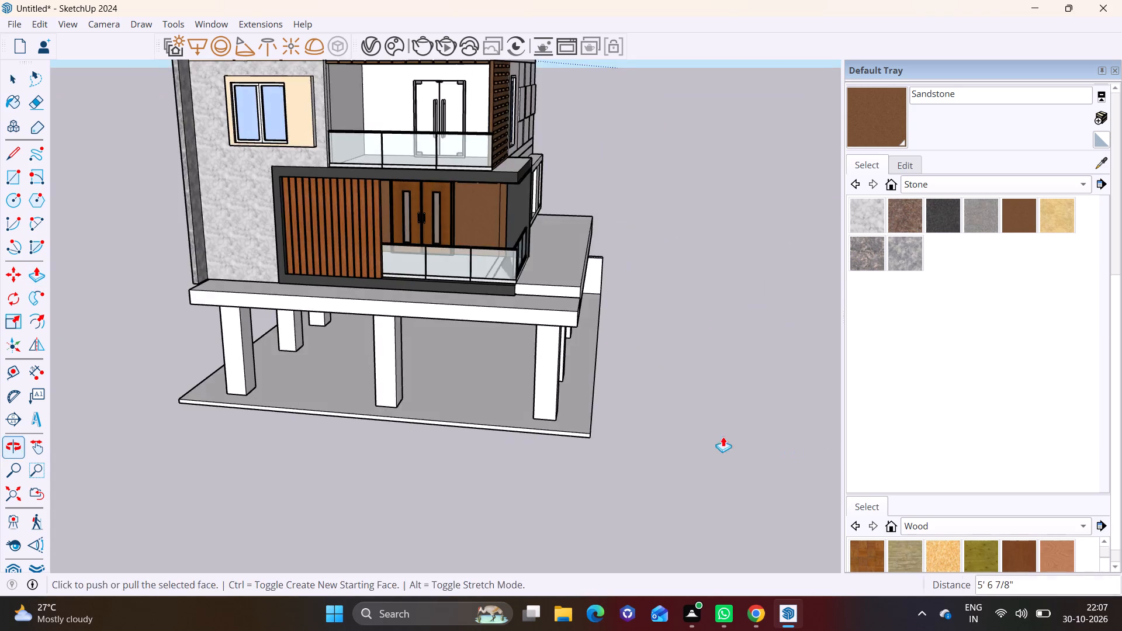
shift+middle_drag(358, 383, 777, 418)
scroll(658, 297, up, 8)
shift+middle_drag(611, 269, 427, 247)
middle_drag(424, 279, 699, 283)
scroll(239, 300, up, 6)
shift+middle_drag(168, 324, 438, 289)
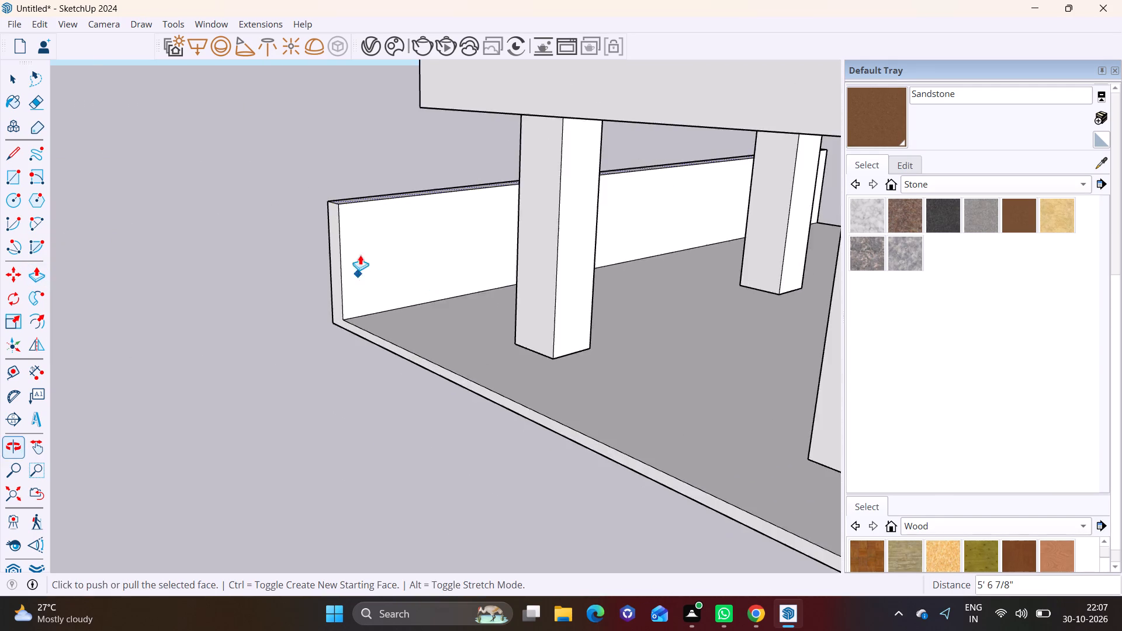
scroll(366, 247, up, 7)
click(16, 157)
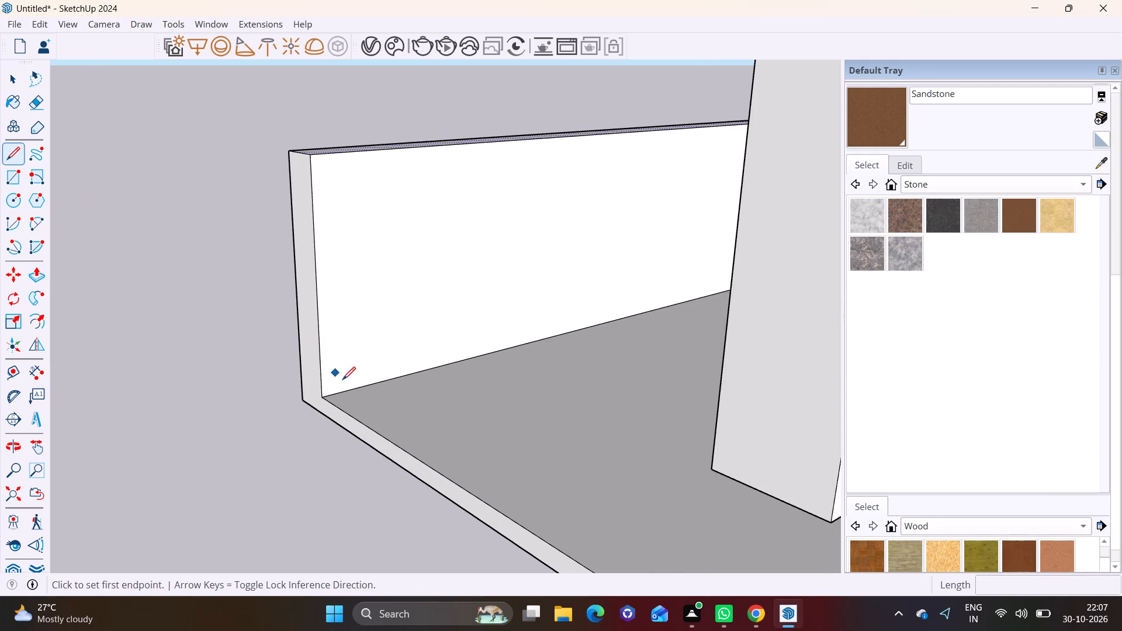
click(351, 388)
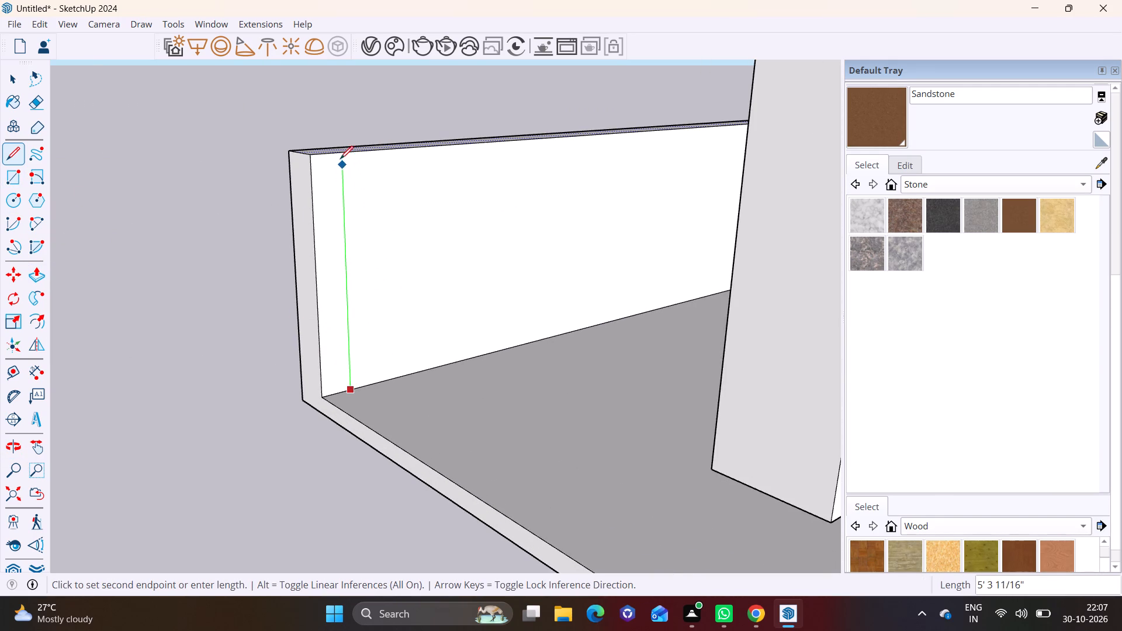
click(340, 151)
key(space)
Extrude the narrow end strip of the rear wall about 50' 5 15/16" forward to the plate's front edge as a side boundary wall.
click(334, 212)
click(37, 278)
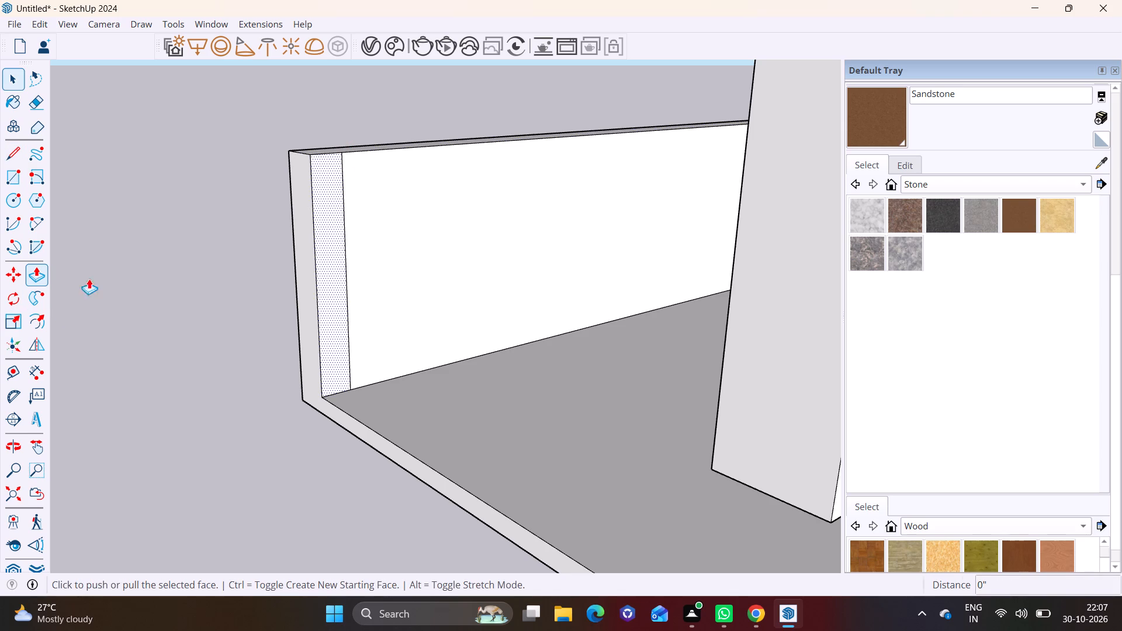
click(333, 286)
scroll(466, 346, down, 8)
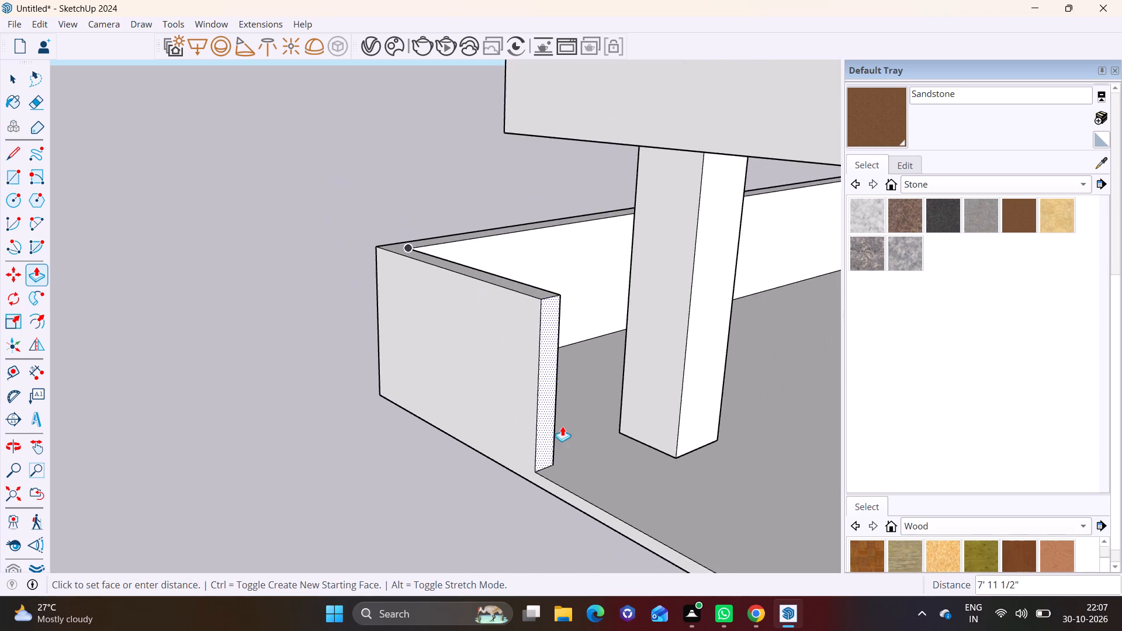
scroll(562, 426, down, 6)
shift+middle_drag(705, 488, 0, 259)
middle_drag(219, 418, 254, 277)
click(317, 403)
Draw a full-height vertical line on the rear wall's inner face, close to its opposite end on the balcony side.
scroll(314, 372, down, 6)
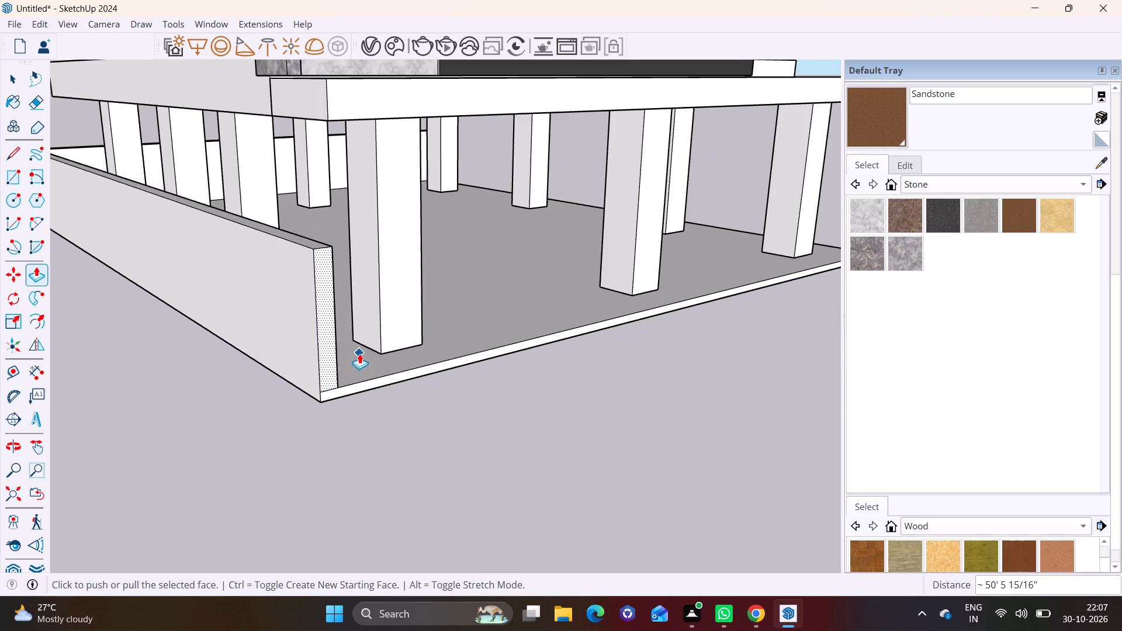
middle_drag(355, 354, 5, 369)
scroll(370, 350, down, 7)
shift+middle_drag(414, 314, 53, 324)
scroll(376, 313, up, 3)
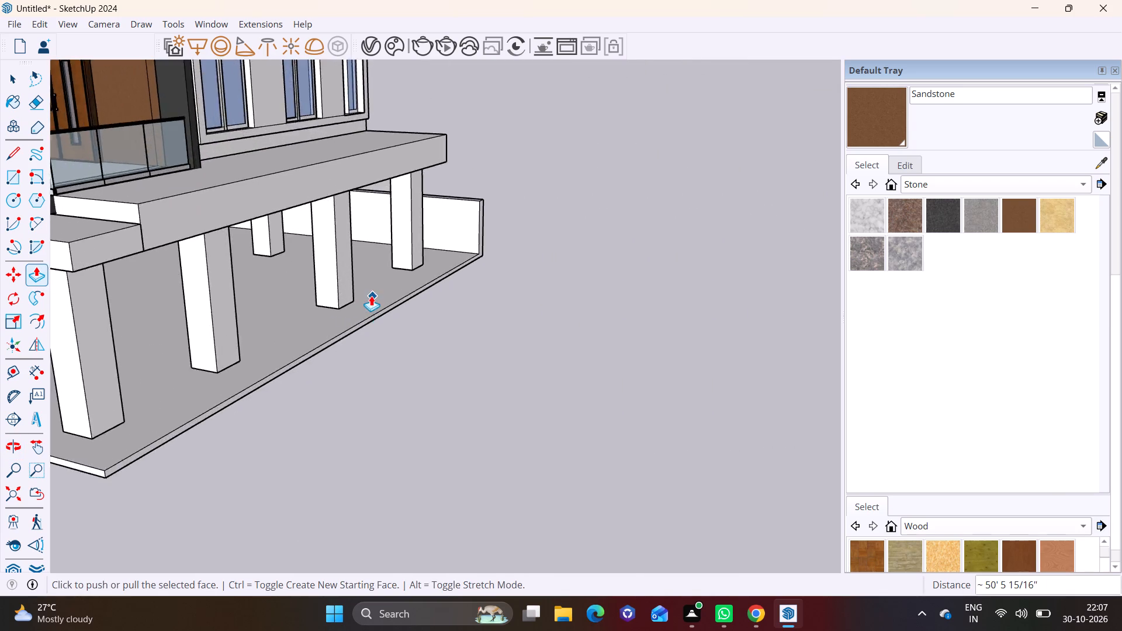
scroll(371, 296, up, 7)
click(11, 145)
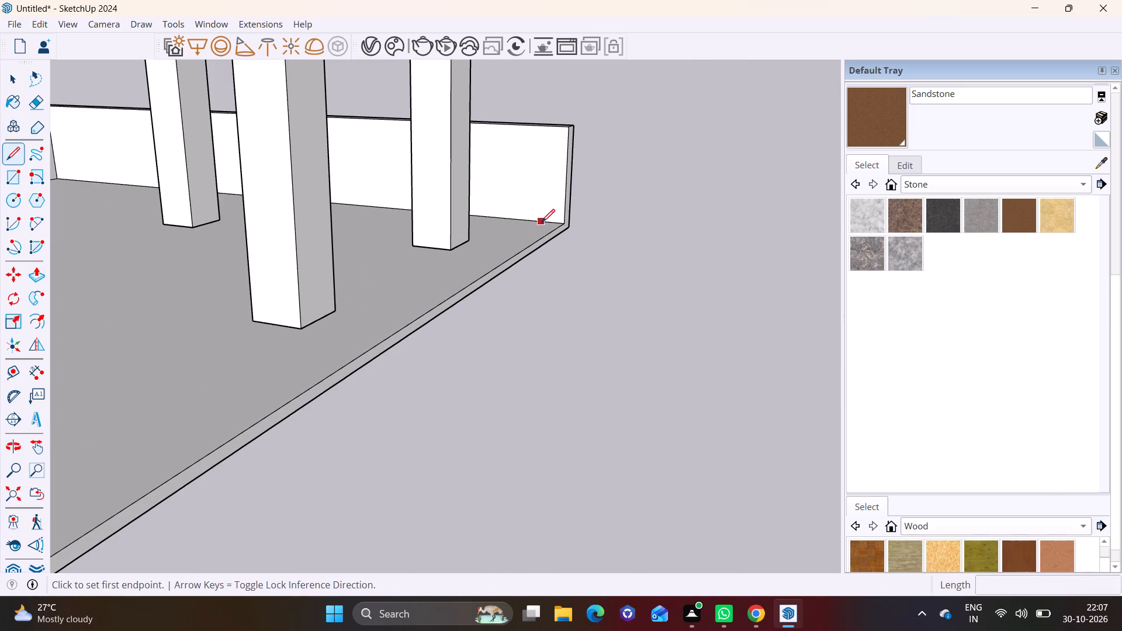
click(542, 223)
click(543, 127)
key(space)
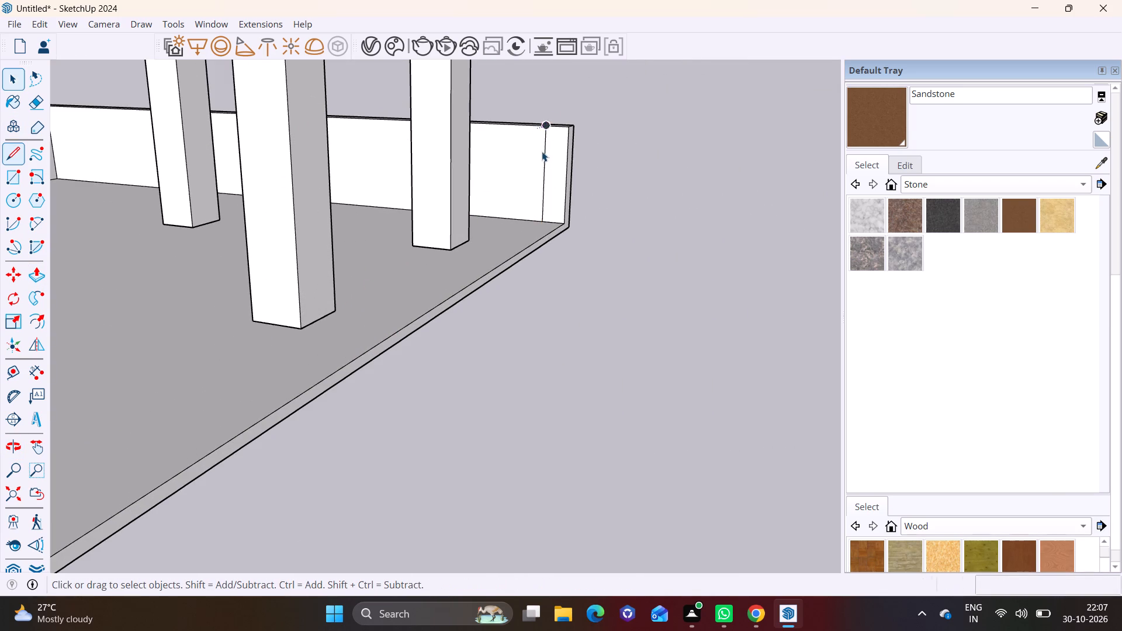
Extrude this end strip about 50' 5 15/16" forward to the plate's front edge as the second side boundary wall.
click(564, 161)
click(33, 278)
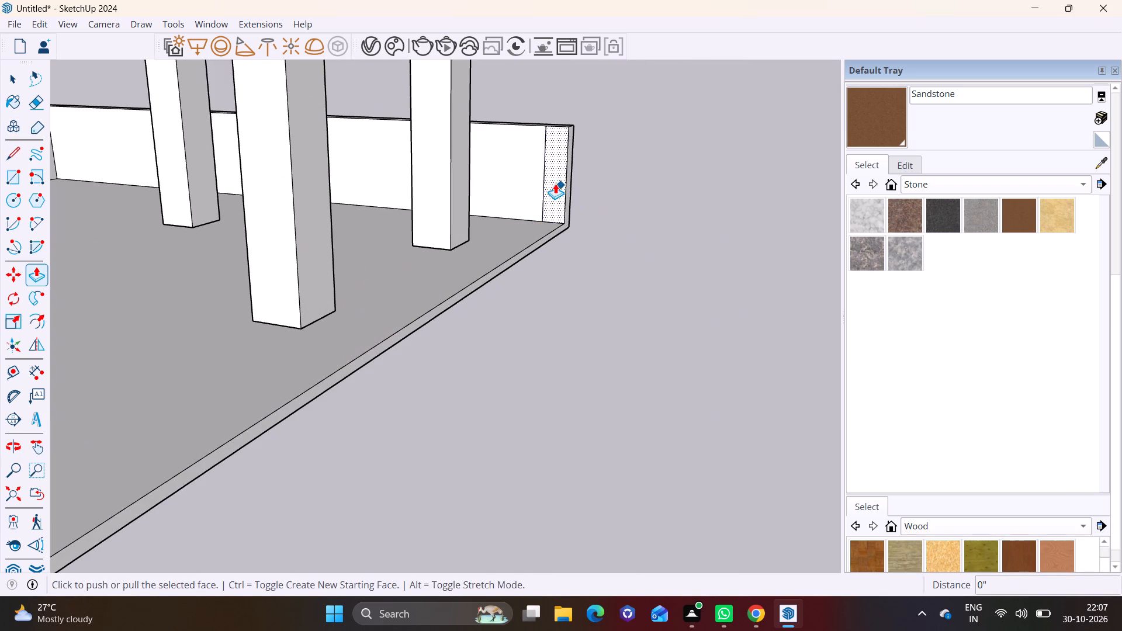
click(555, 183)
scroll(203, 398, down, 6)
shift+middle_drag(176, 414, 610, 213)
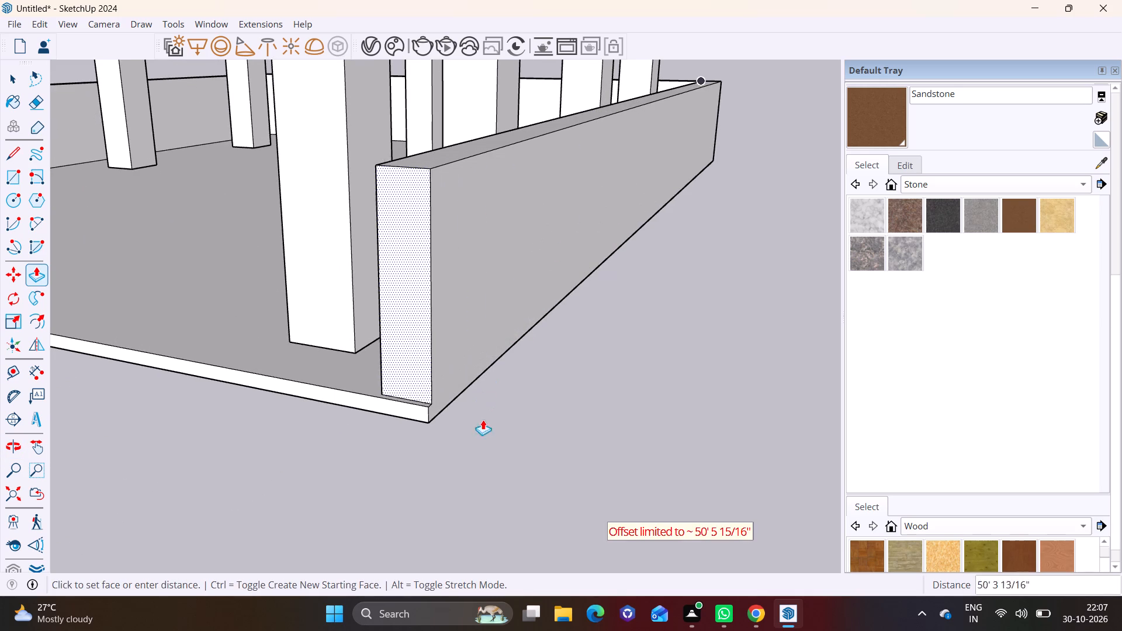
click(437, 428)
Draw a full-height vertical line on the inner face of the stone-clad side's boundary wall, close to its front end.
scroll(265, 382, down, 3)
middle_drag(289, 380, 508, 384)
scroll(341, 334, down, 3)
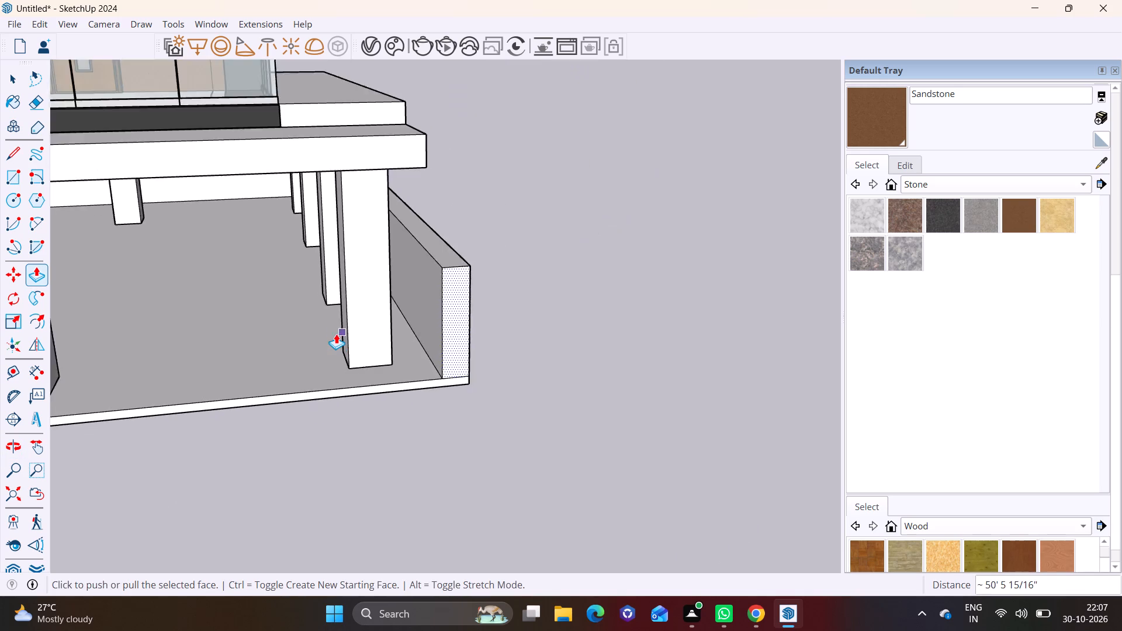
scroll(336, 334, down, 4)
shift+middle_drag(318, 334, 368, 419)
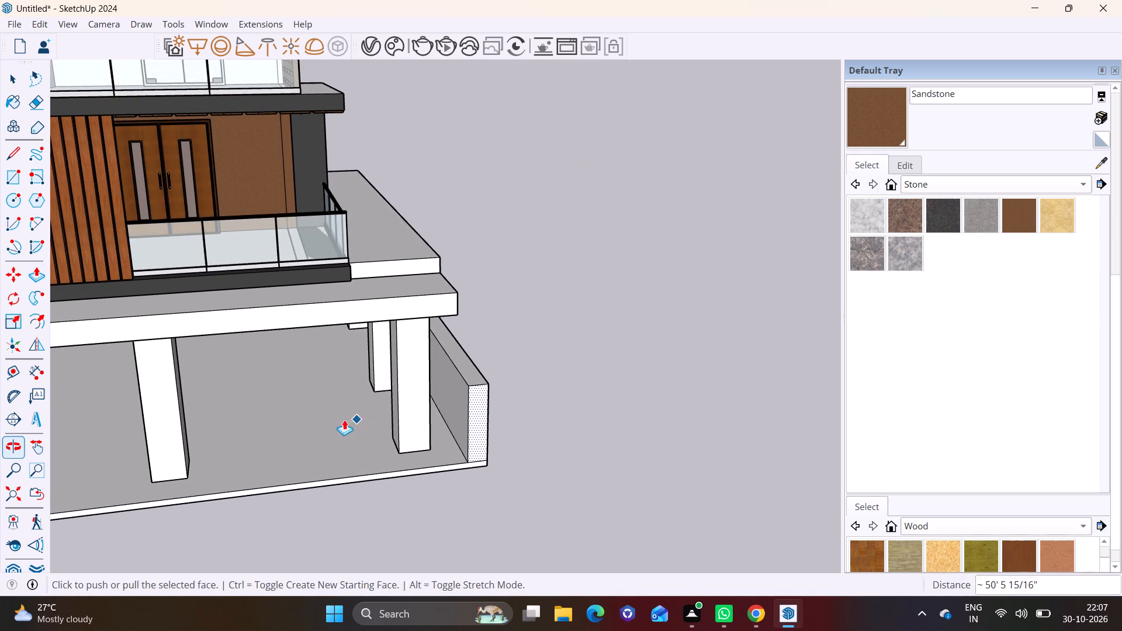
middle_drag(317, 427, 261, 262)
shift+middle_drag(237, 321, 460, 351)
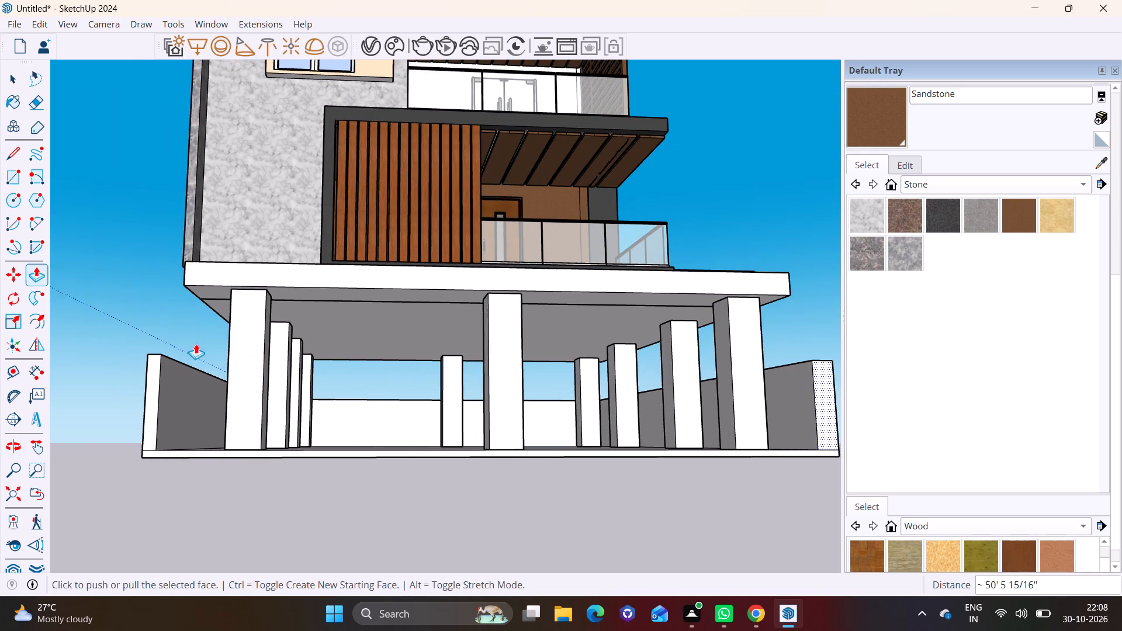
middle_drag(197, 379, 182, 431)
scroll(100, 395, up, 2)
click(13, 153)
middle_drag(184, 370, 103, 389)
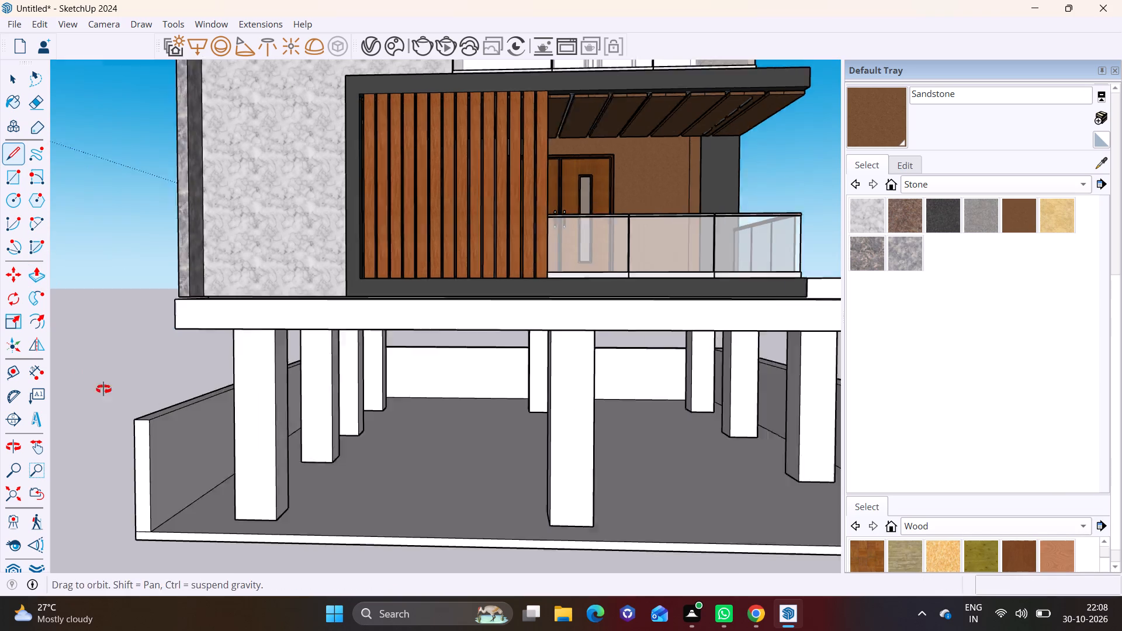
middle_drag(103, 389, 90, 390)
middle_drag(161, 461, 165, 356)
middle_drag(154, 432, 139, 527)
shift+middle_drag(145, 506, 173, 396)
shift+scroll(171, 399, up, 5)
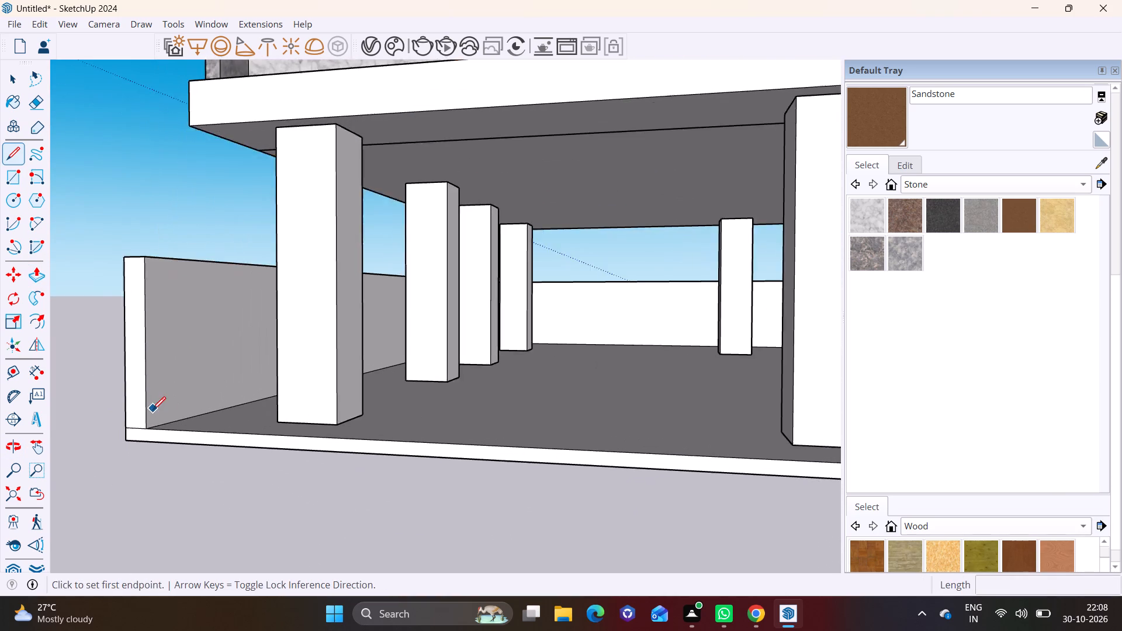
shift+scroll(153, 410, up, 7)
click(167, 430)
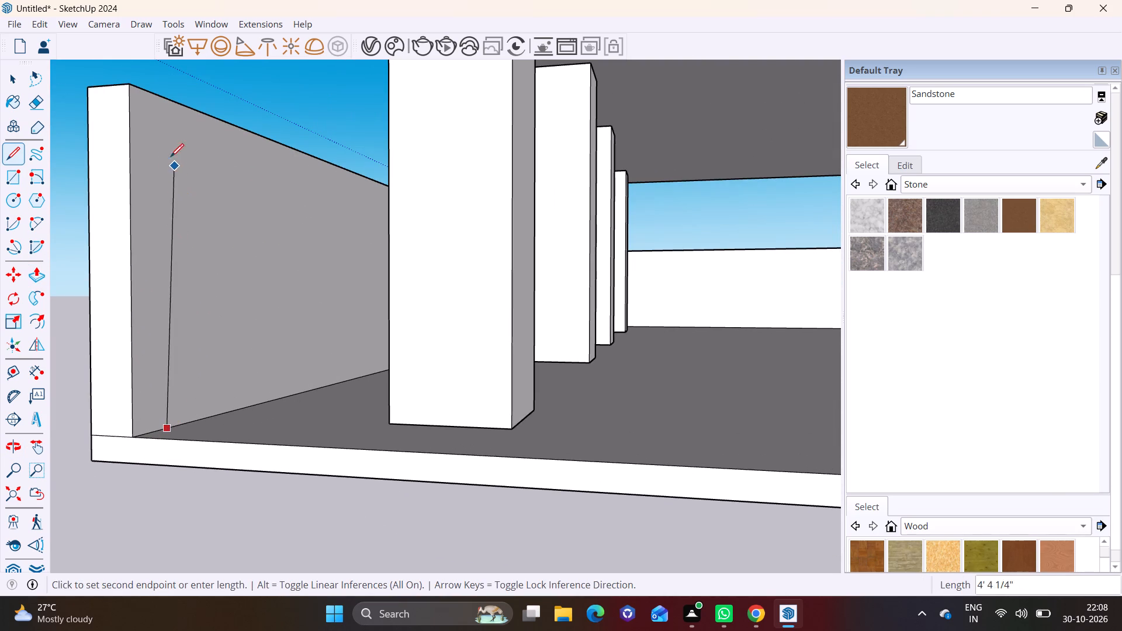
click(157, 95)
key(space)
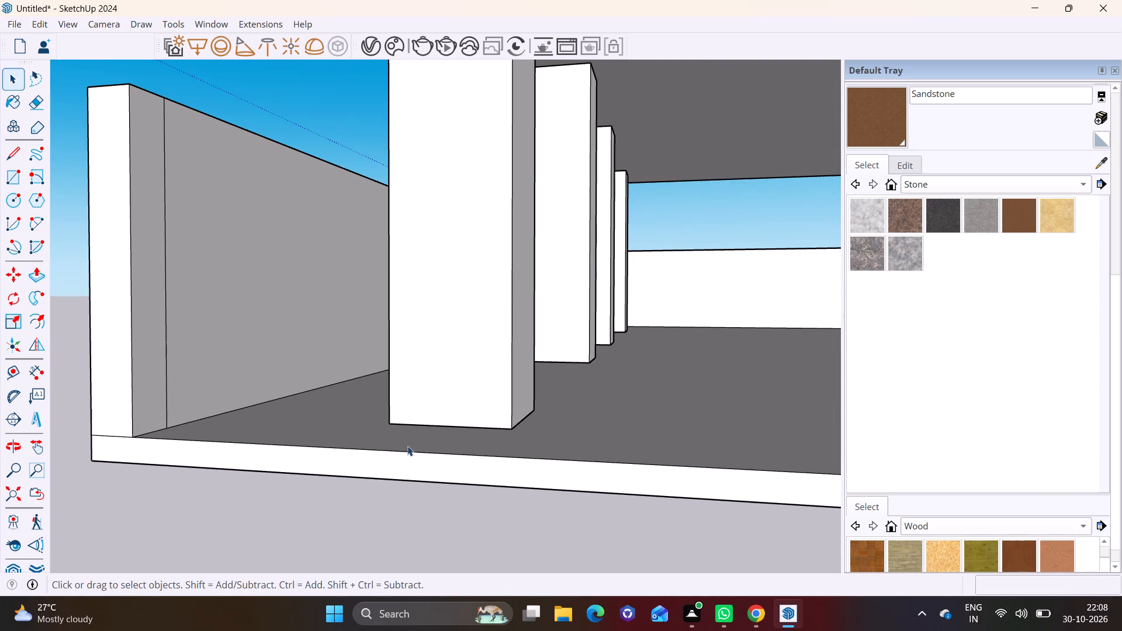
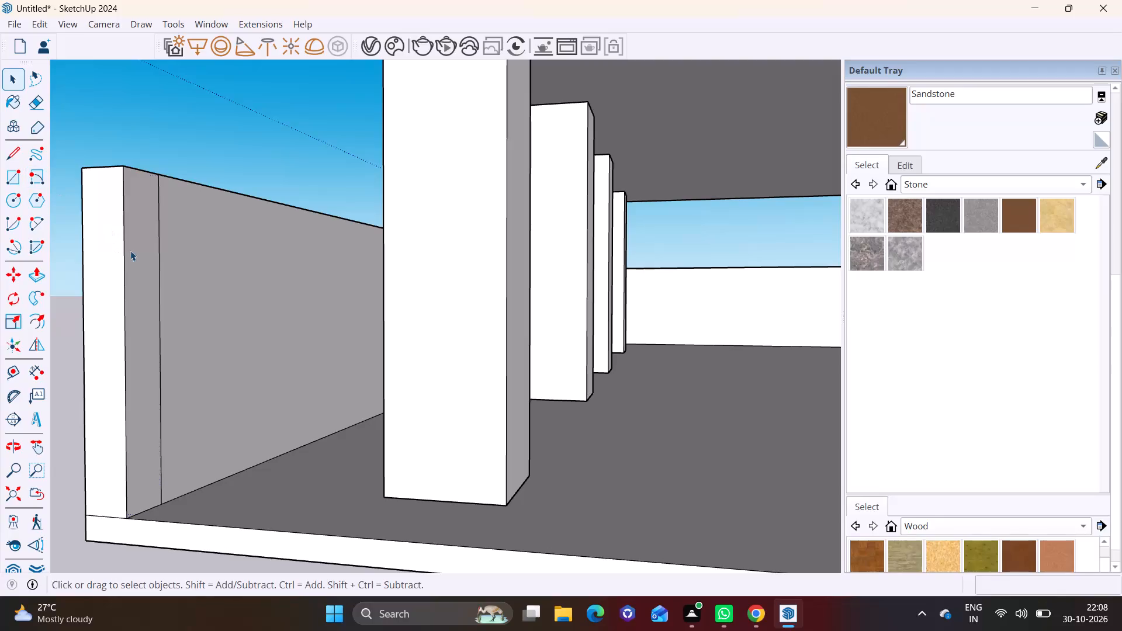
Extrude the end strip of the stone-clad side's boundary wall about 7' 11 11/16" along the plate's front edge as a front wall segment.
click(37, 276)
click(137, 285)
scroll(204, 327, down, 2)
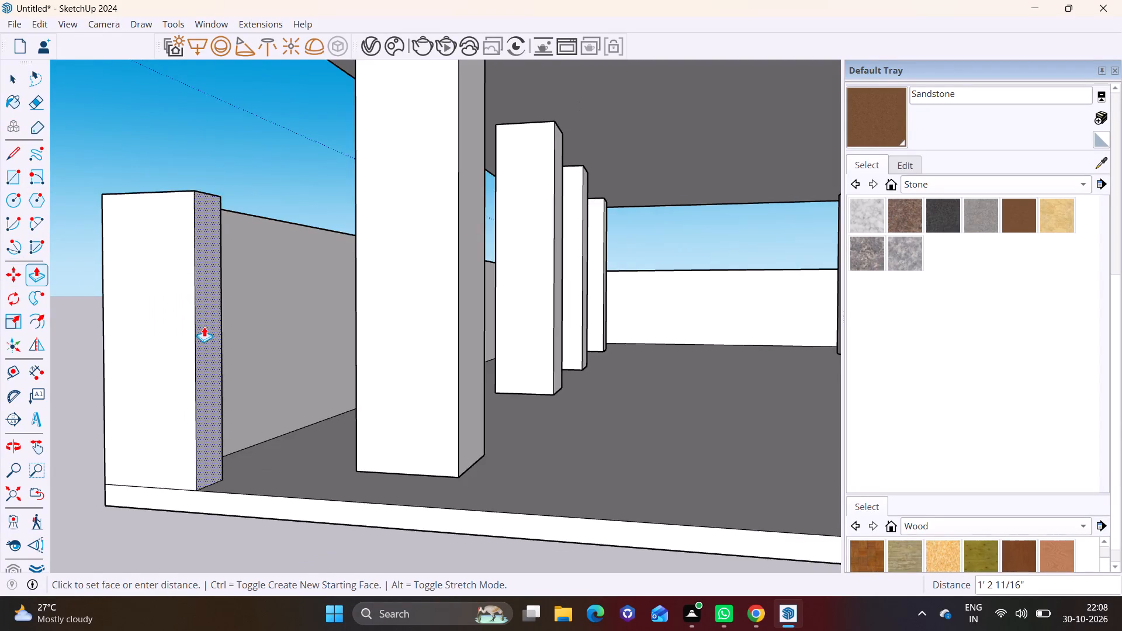
scroll(205, 330, down, 2)
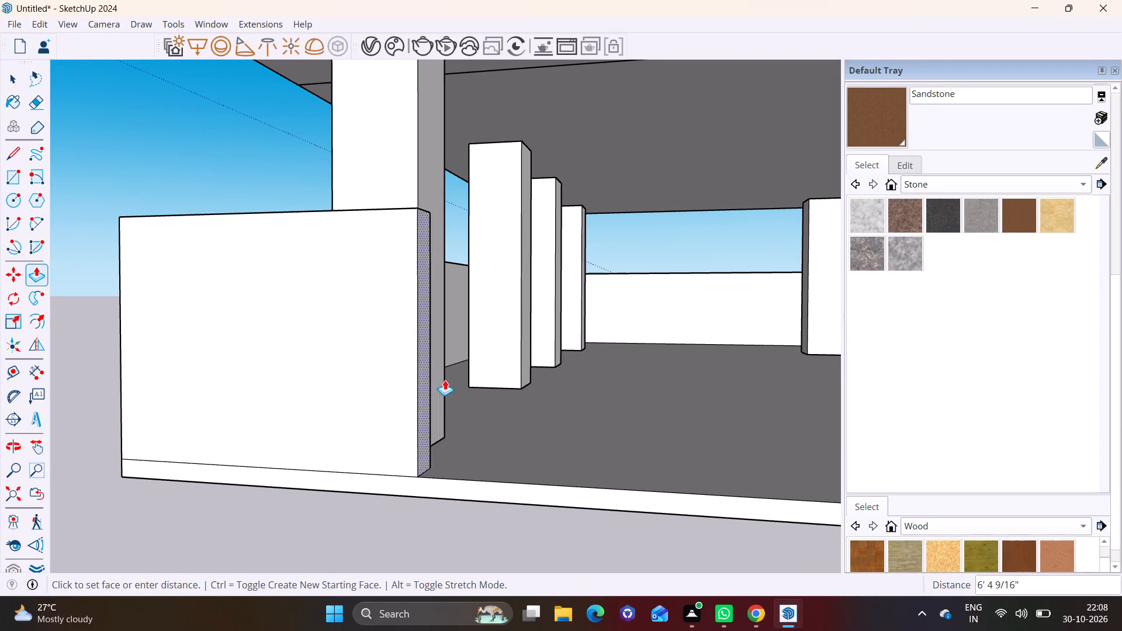
click(494, 382)
scroll(414, 380, down, 5)
shift+middle_drag(407, 377, 240, 422)
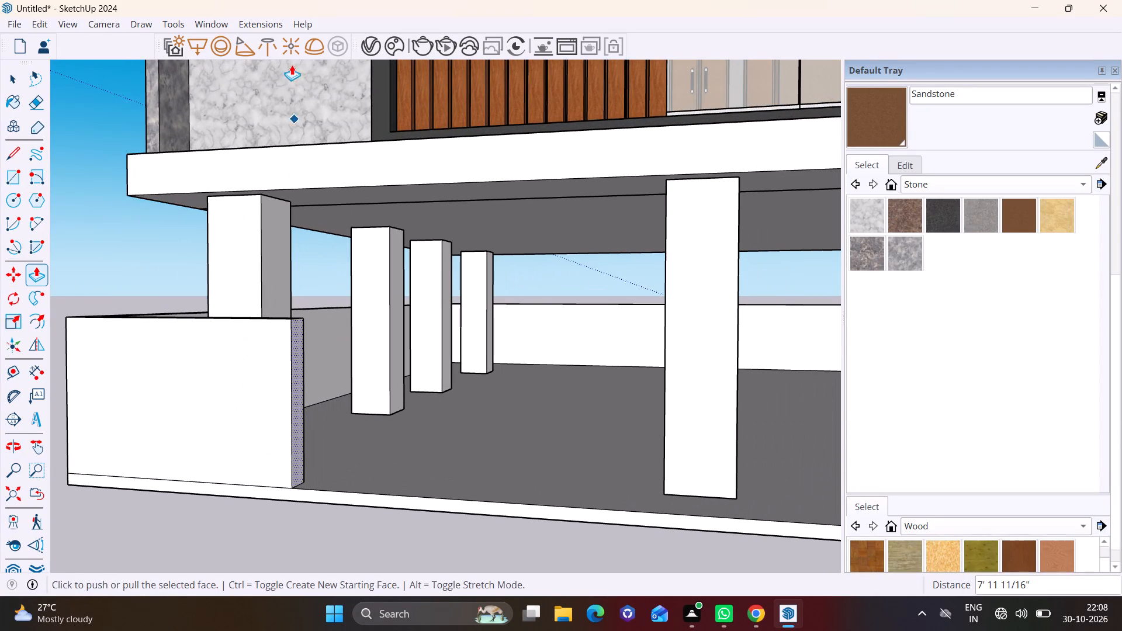
Search 3D Warehouse for GATE models.
click(226, 23)
click(245, 136)
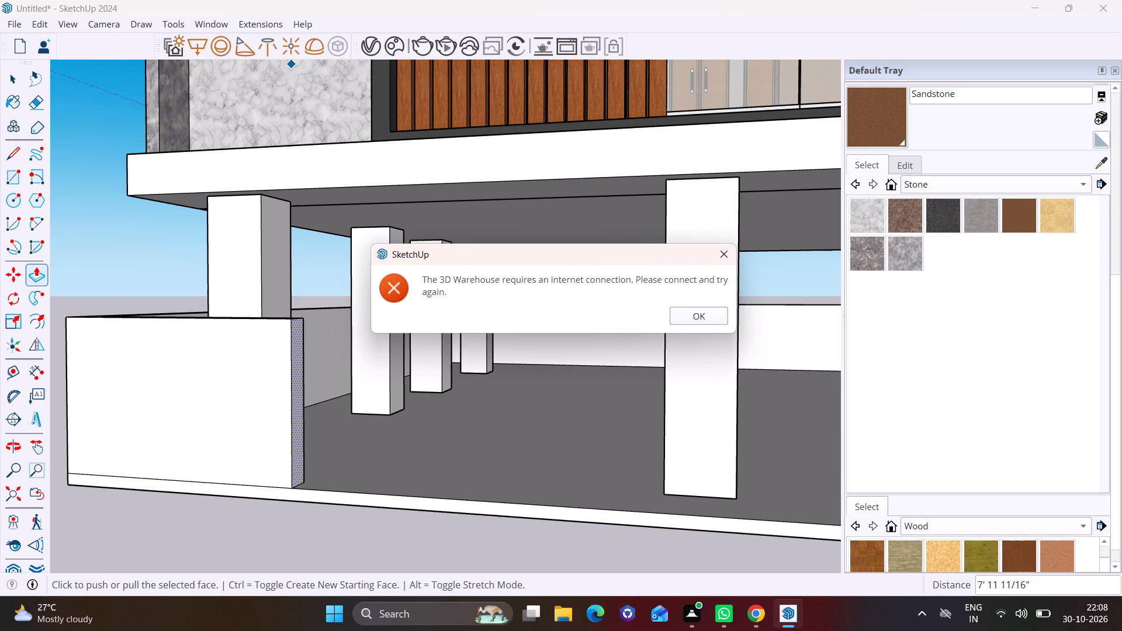
click(723, 254)
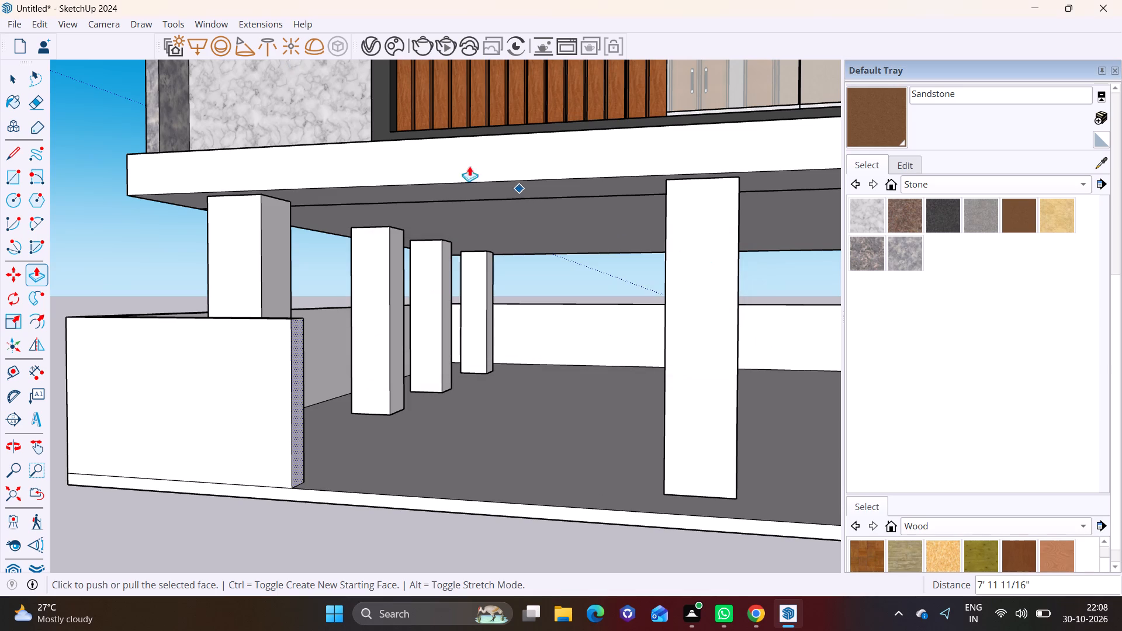
click(215, 19)
click(243, 138)
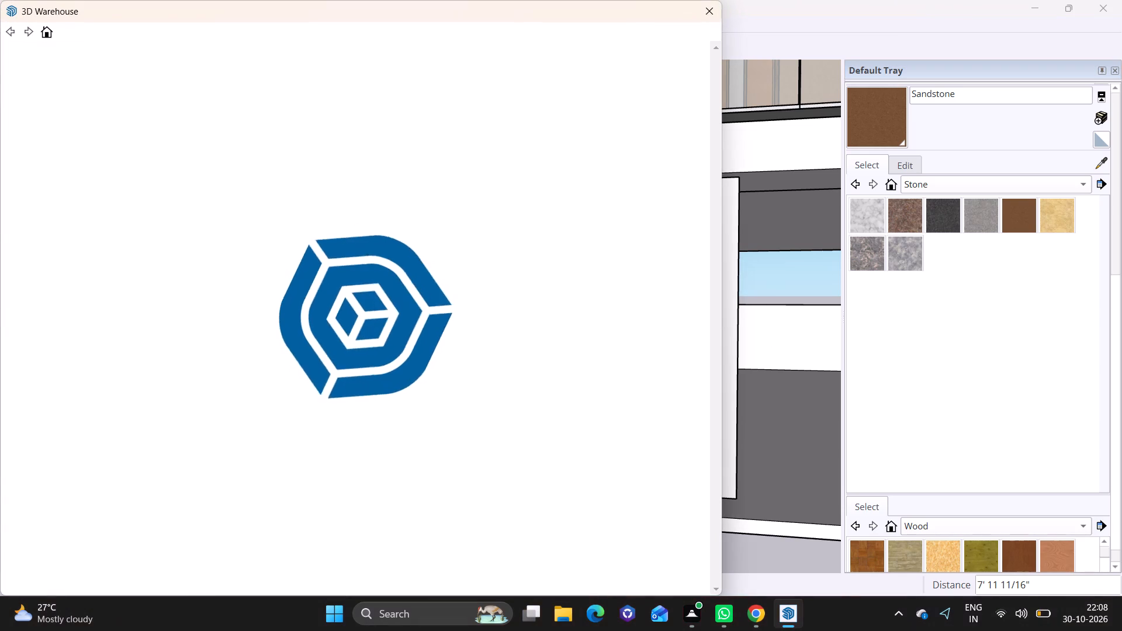
scroll(333, 200, down, 1)
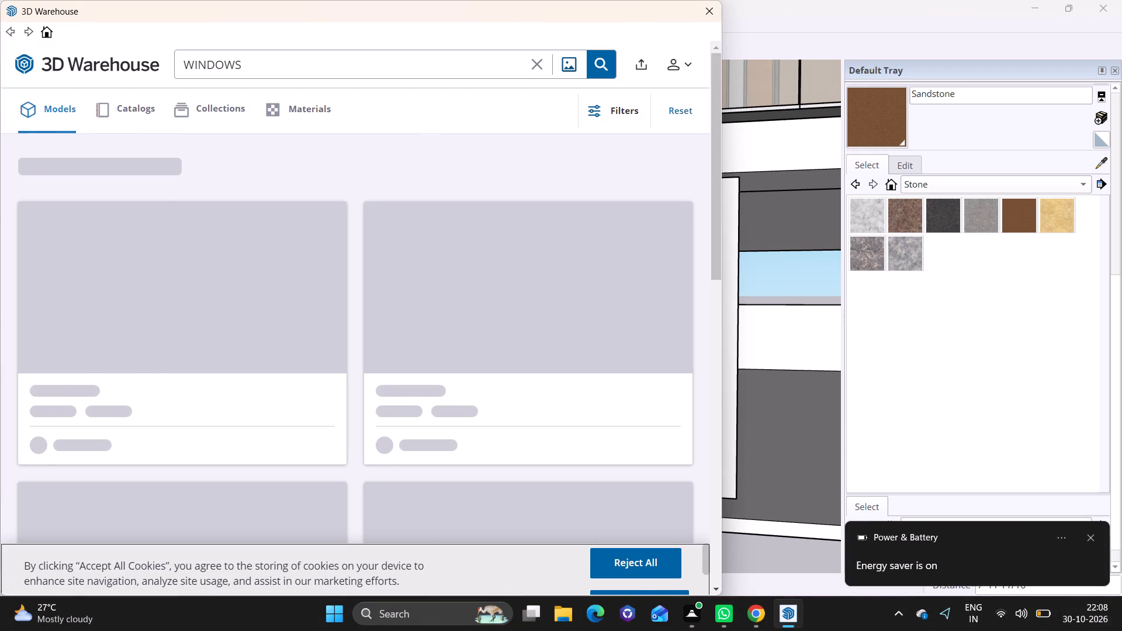
click(541, 64)
click(308, 63)
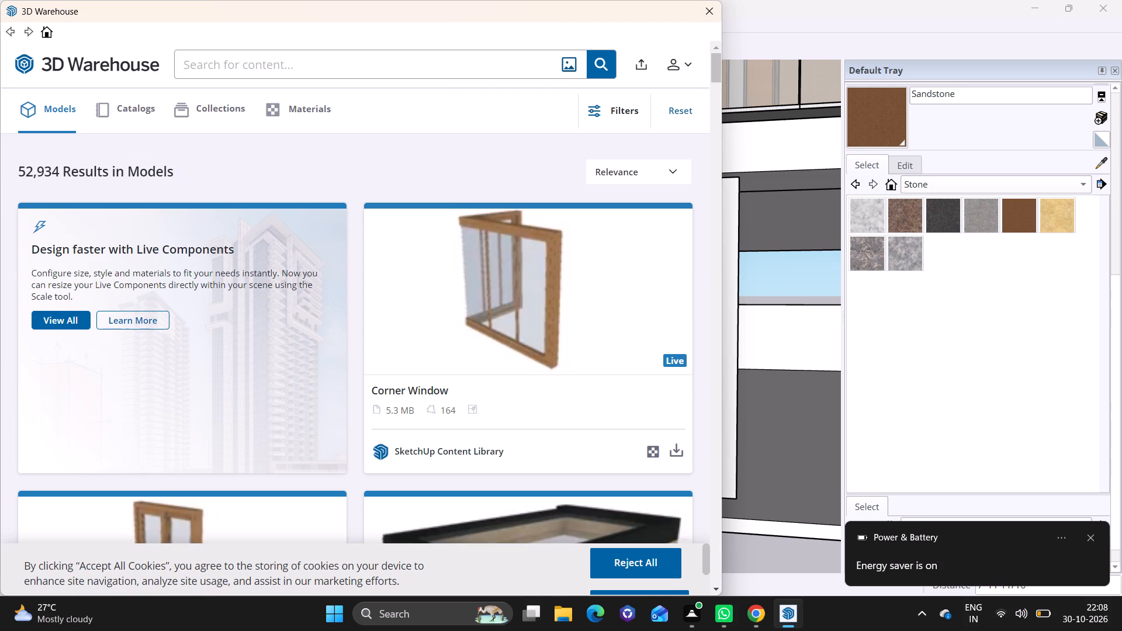
text(GATE)
key(Return)
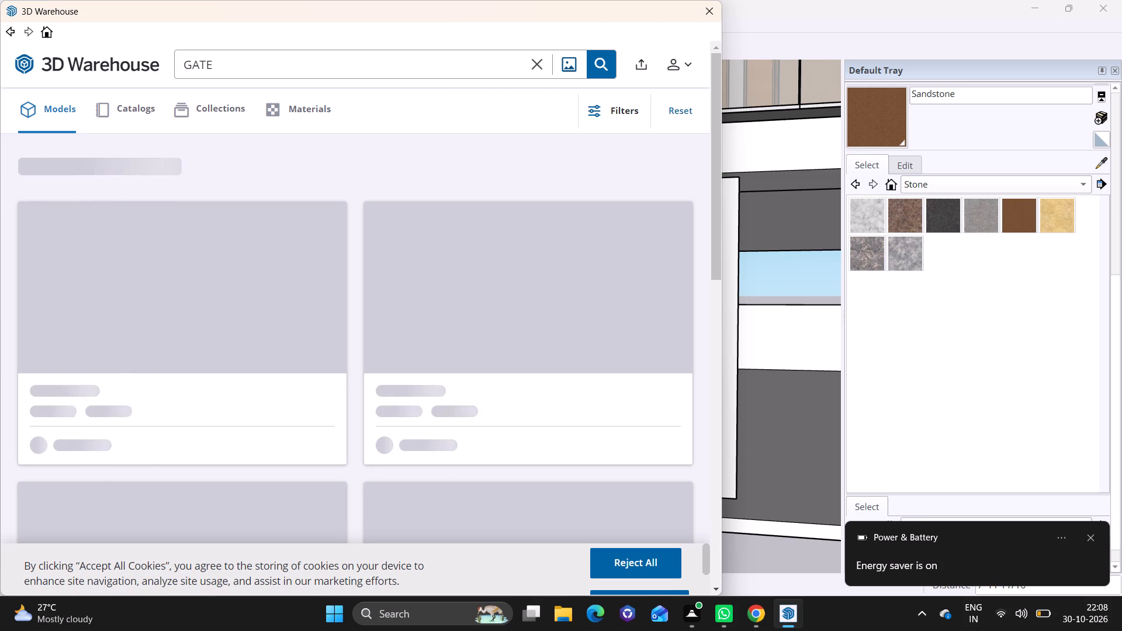
Examine the gate models in the search results for a wide double gate suited to the front wall opening.
drag(119, 133, 0, 630)
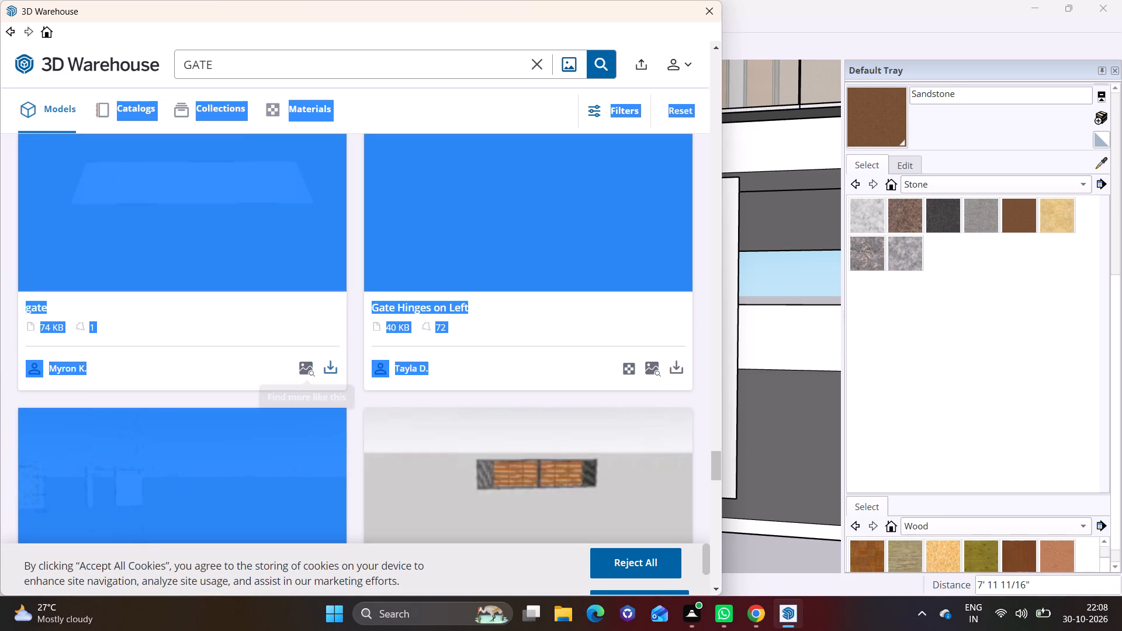
scroll(828, 360, down, 3)
click(532, 34)
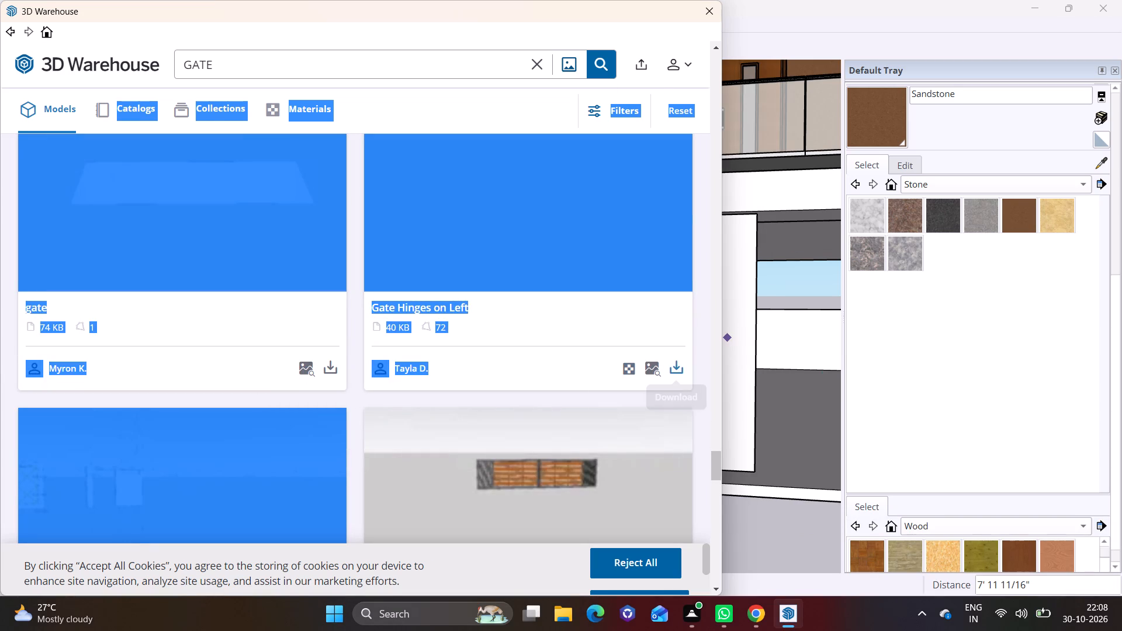
click(687, 324)
scroll(614, 308, down, 4)
scroll(602, 370, up, 4)
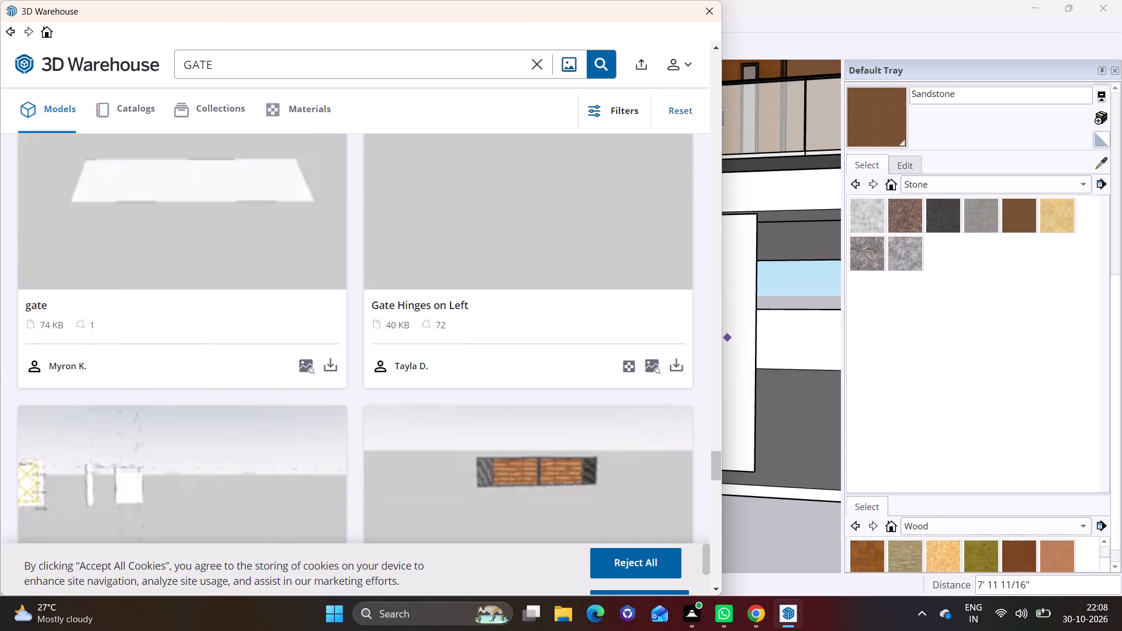
scroll(602, 370, up, 15)
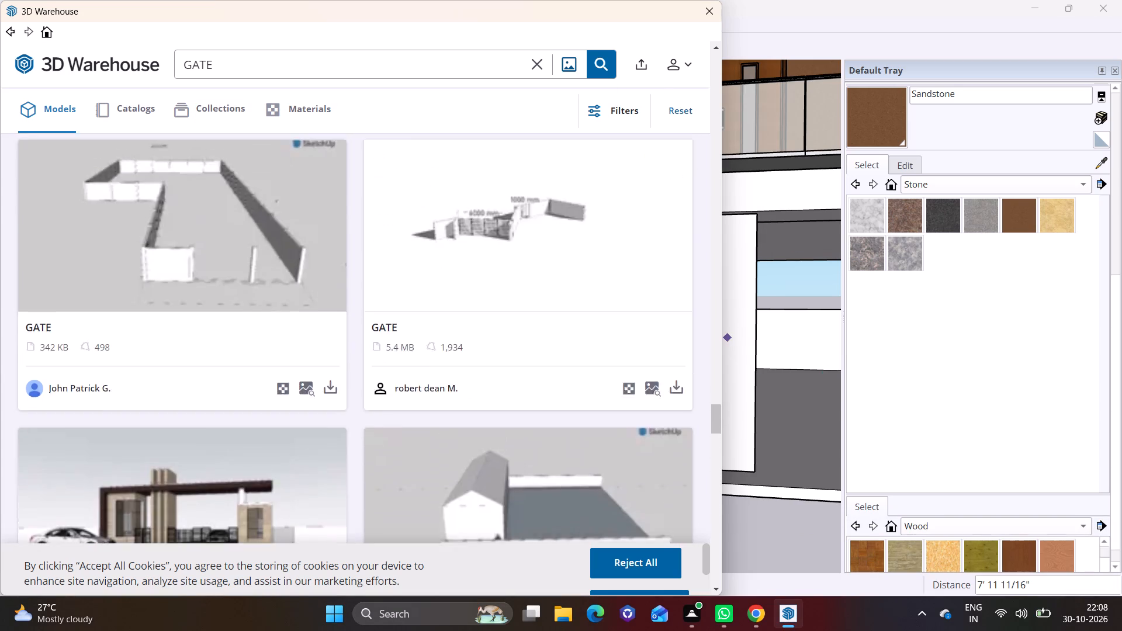
scroll(480, 382, up, 15)
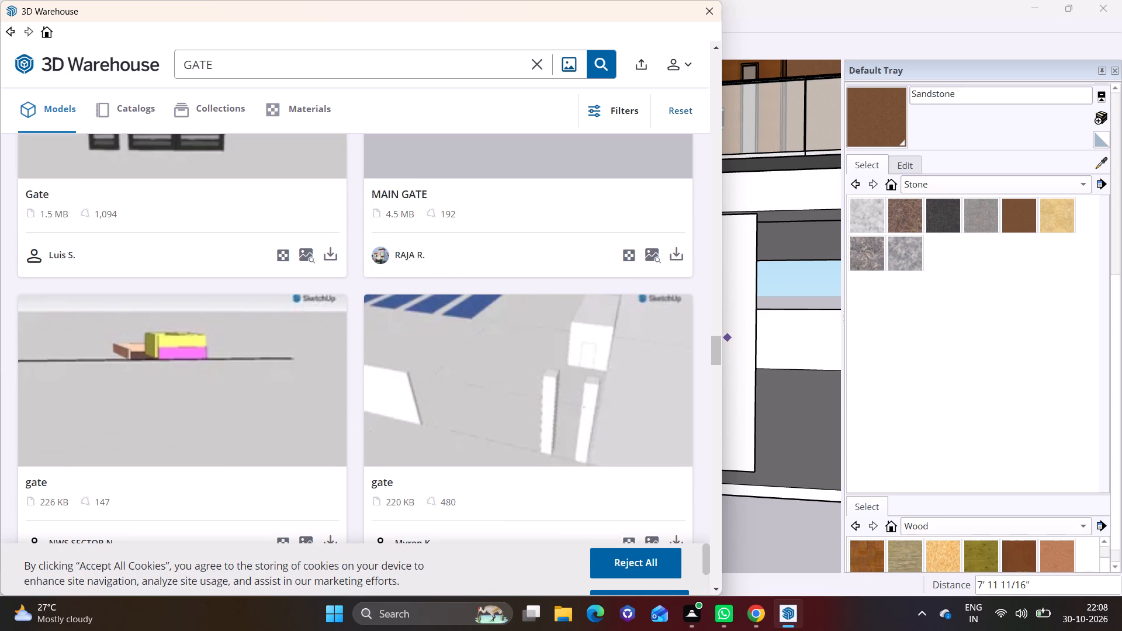
drag(714, 349, 740, 58)
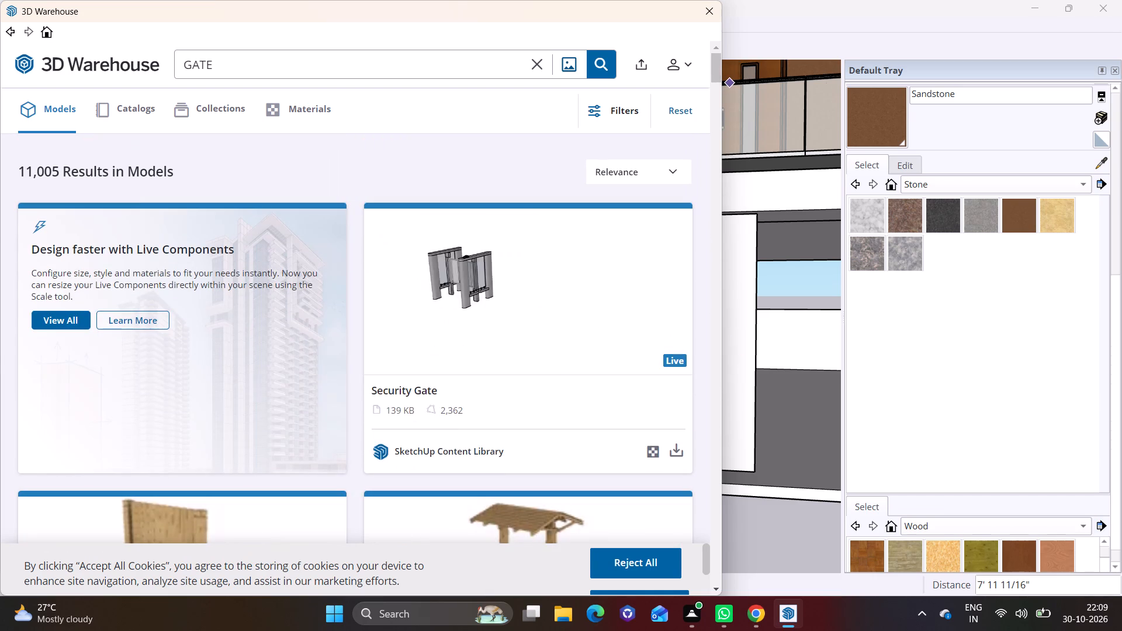
click(712, 585)
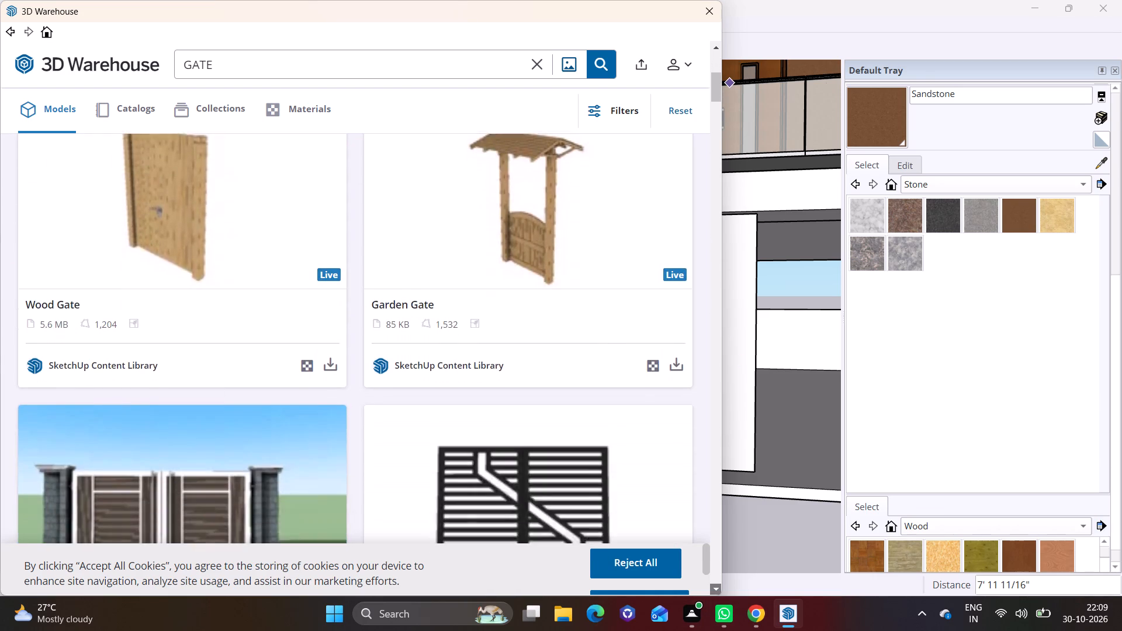
click(712, 585)
click(712, 585)
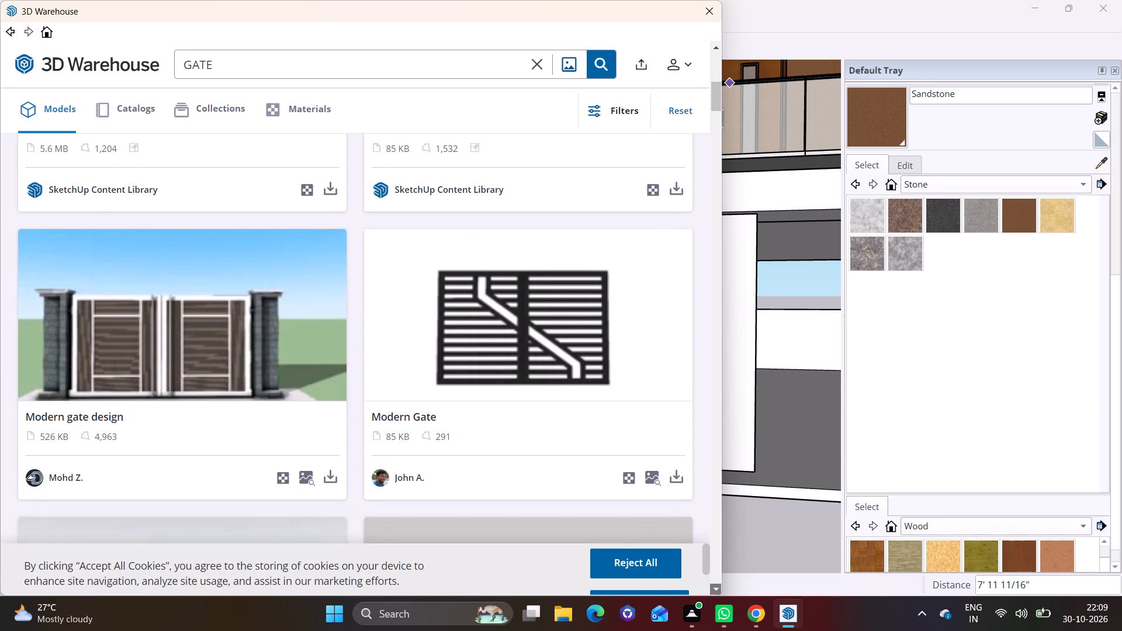
click(712, 585)
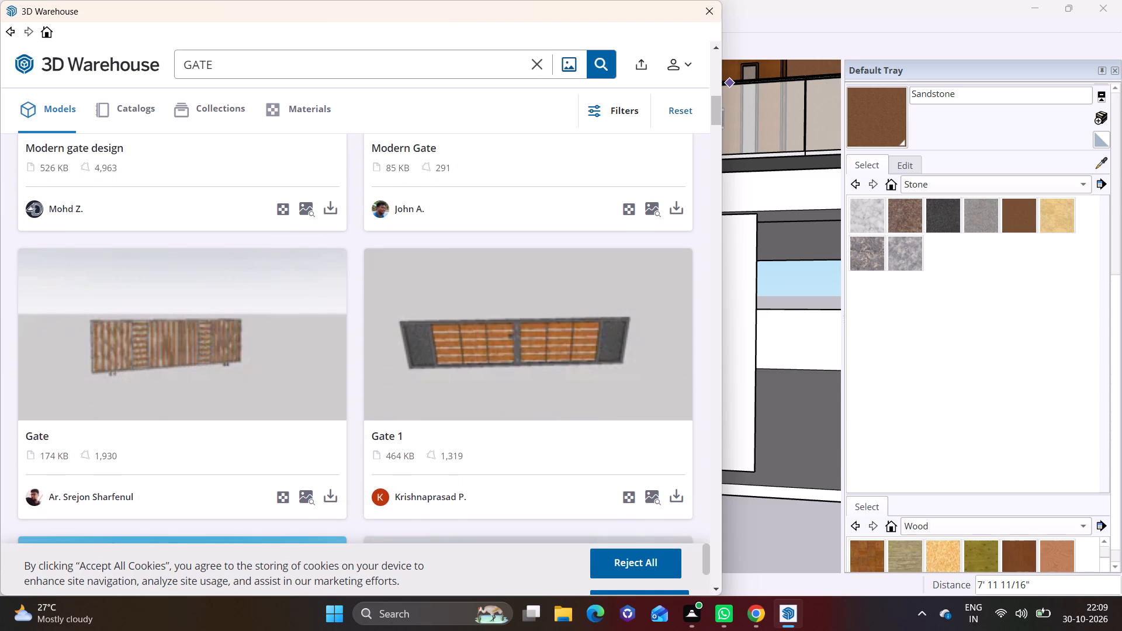
Download the Gate 1 model directly into the house model and place it at the origin.
click(674, 488)
click(310, 315)
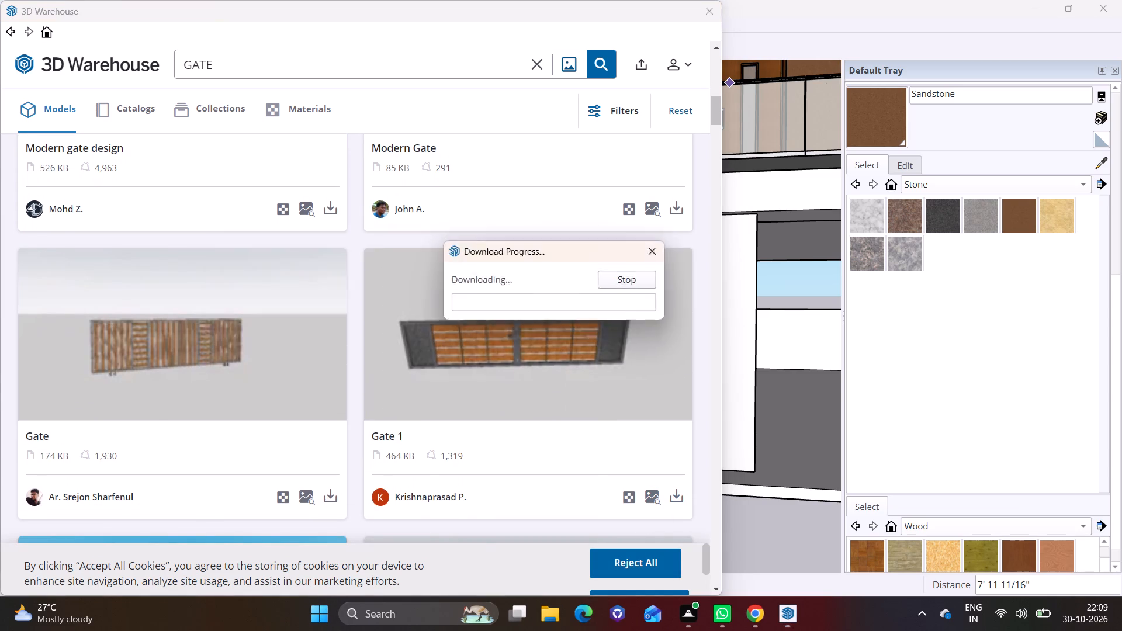
scroll(512, 431, down, 7)
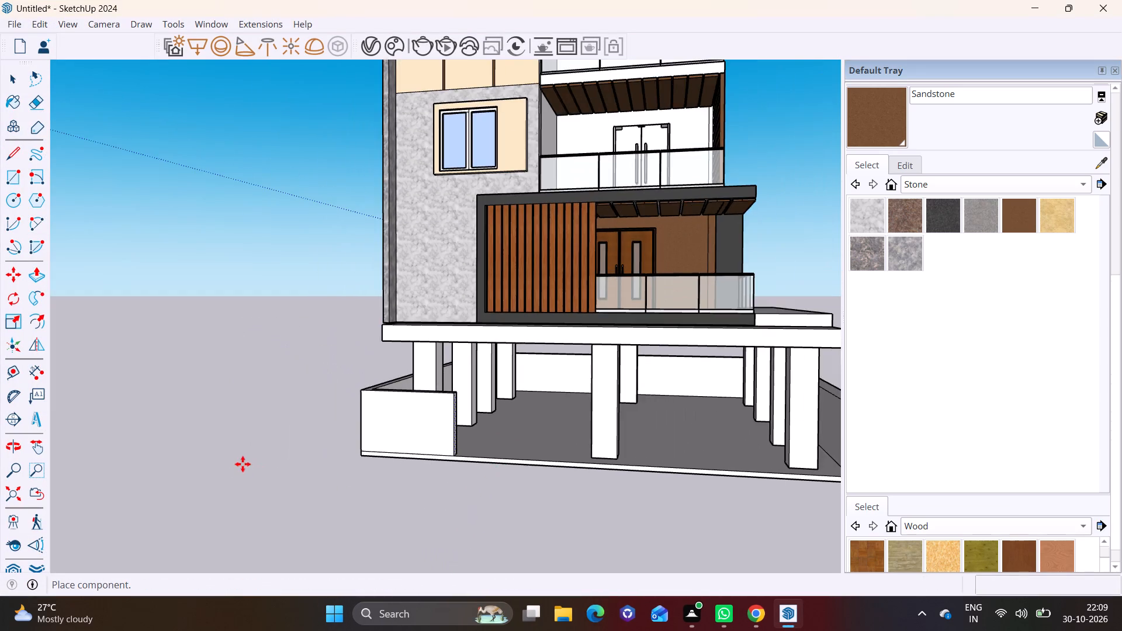
scroll(226, 460, down, 4)
scroll(144, 462, down, 4)
middle_click(319, 459)
scroll(444, 451, down, 5)
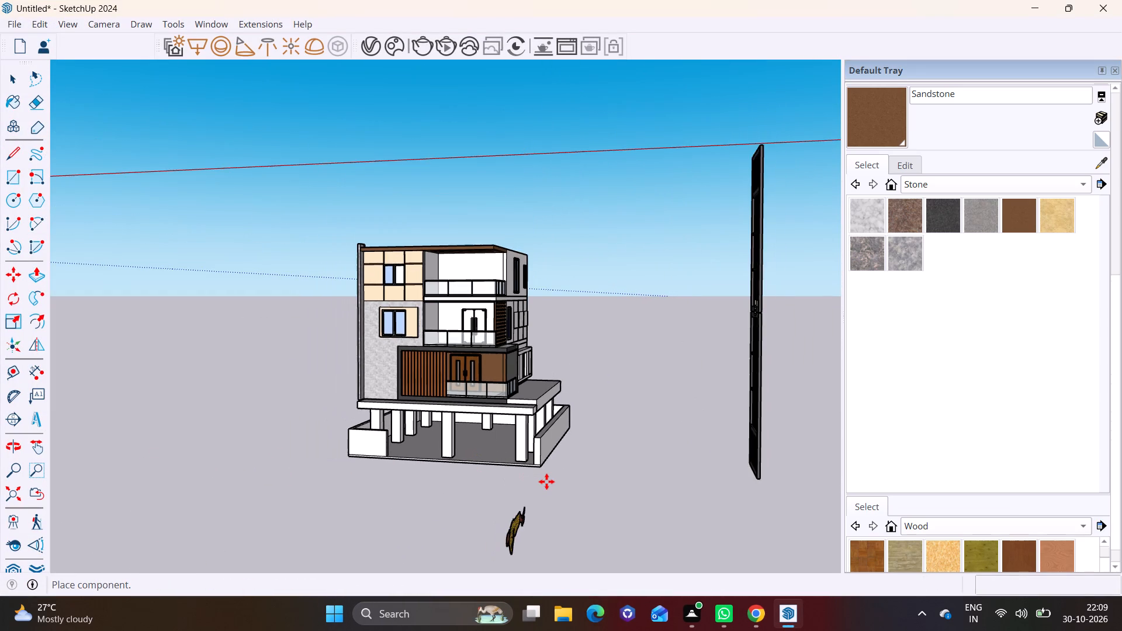
scroll(546, 483, down, 9)
click(528, 515)
Open the placed gate component for editing and delete the small separate object near its origin.
scroll(528, 515, up, 2)
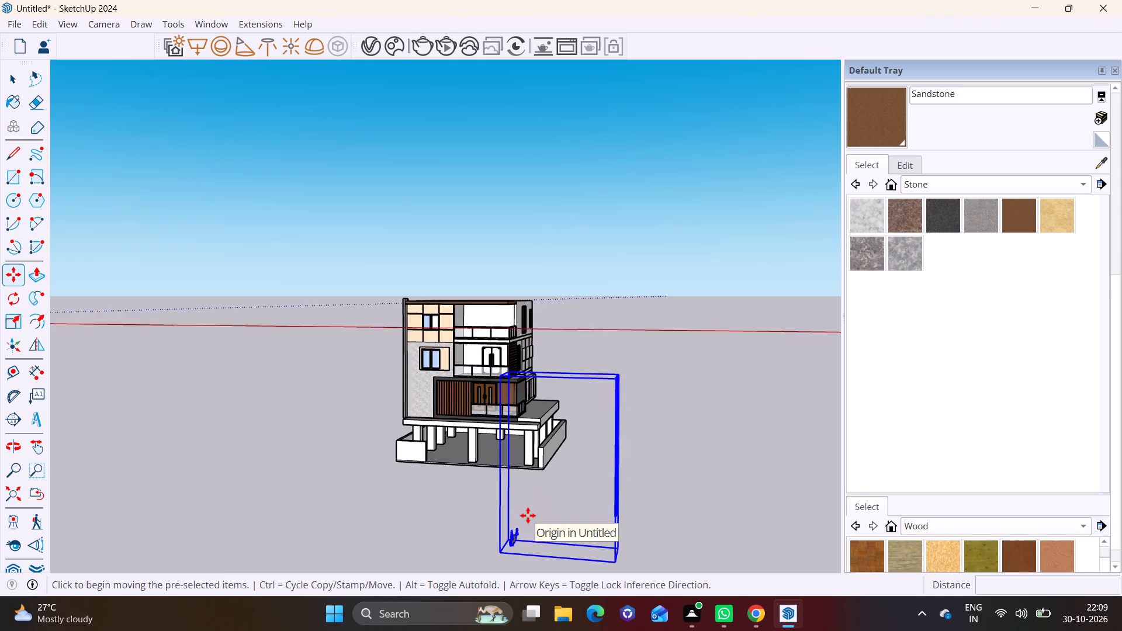
scroll(528, 515, up, 2)
key(space)
click(514, 545)
triple_click(510, 545)
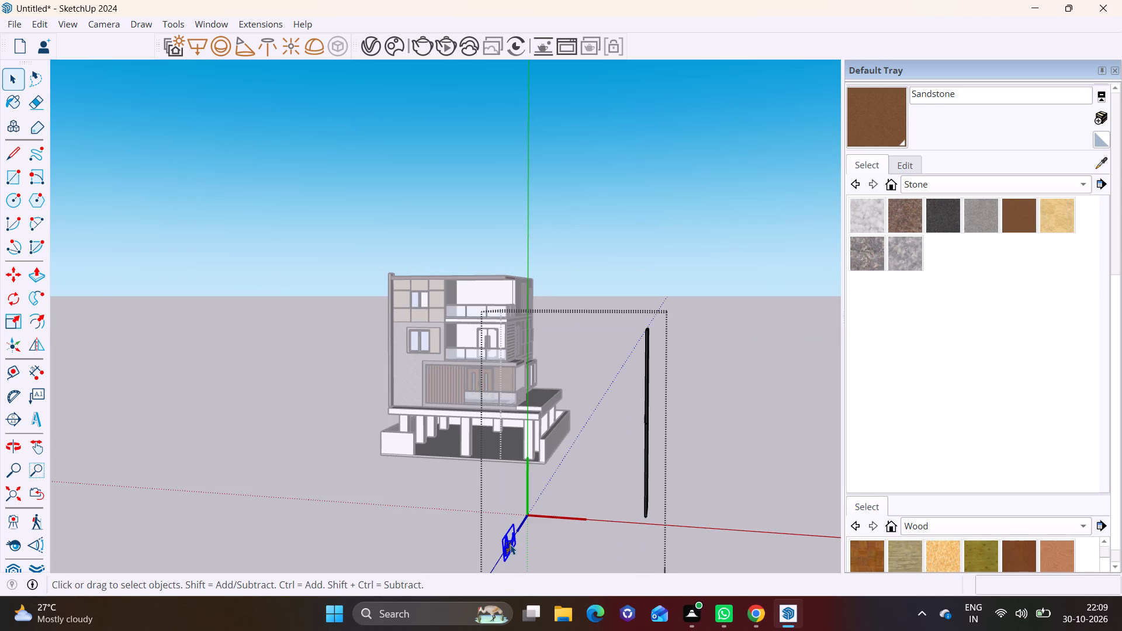
key(Delete)
Select the whole gate inside the component and rotate it roughly half a turn about the green axis.
scroll(595, 515, down, 4)
middle_drag(649, 503, 727, 503)
scroll(603, 485, down, 6)
shift+middle_drag(620, 480, 389, 434)
middle_drag(452, 411, 629, 429)
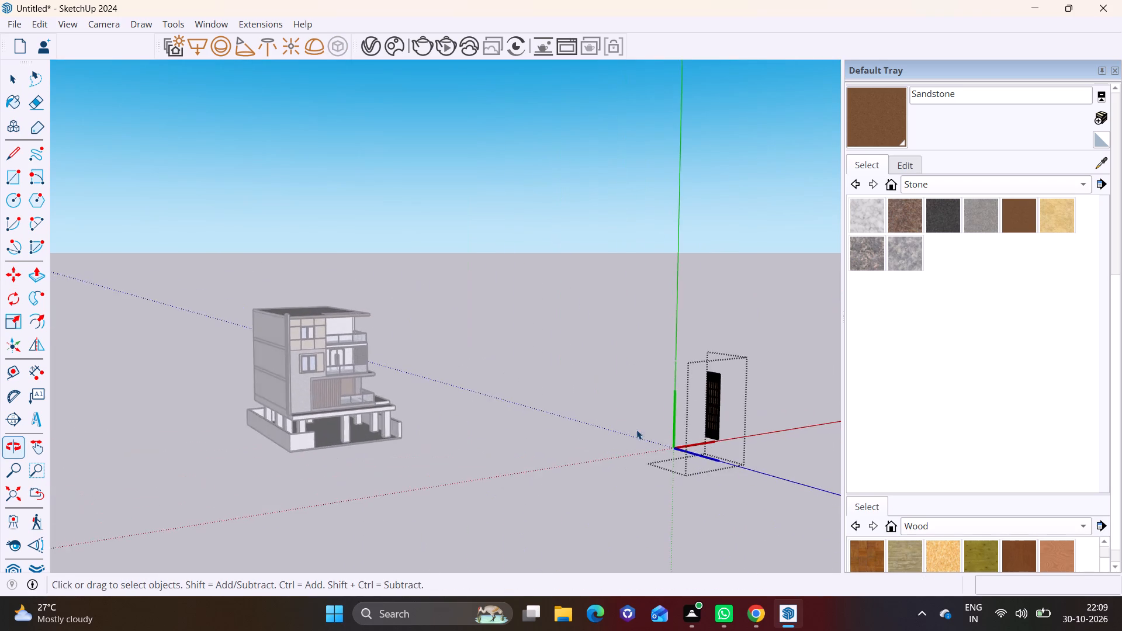
scroll(670, 421, up, 11)
shift+middle_drag(700, 417, 634, 401)
middle_drag(676, 413, 677, 454)
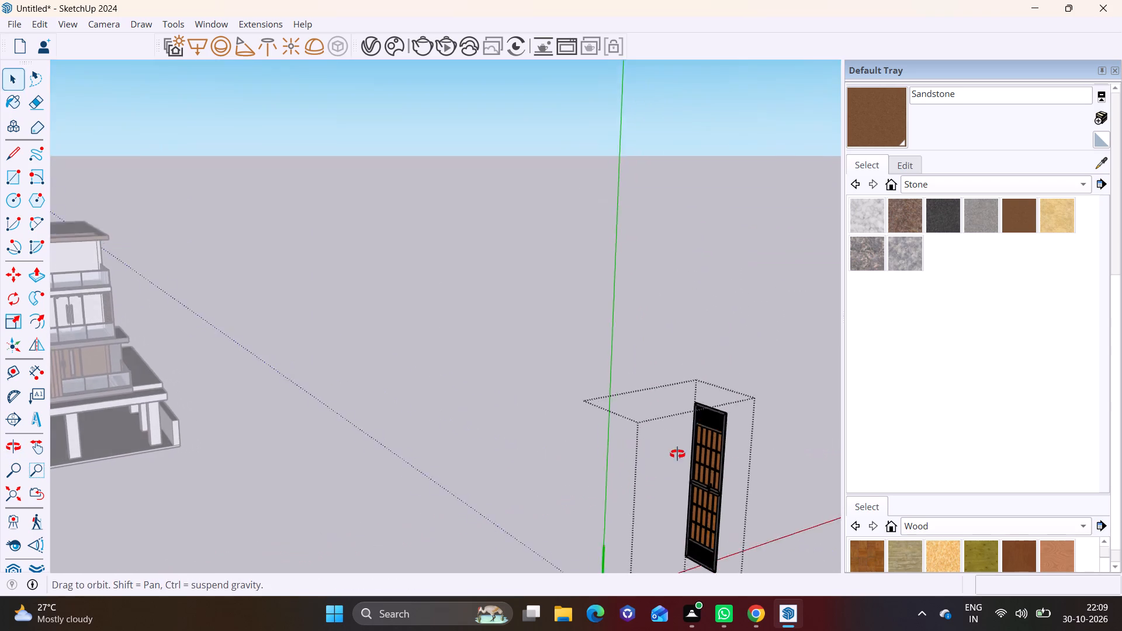
middle_drag(677, 454, 662, 459)
scroll(635, 430, down, 9)
shift+middle_drag(687, 495, 583, 370)
shift+scroll(687, 492, up, 1)
middle_drag(558, 363, 732, 399)
shift+middle_drag(693, 369, 524, 345)
click(13, 299)
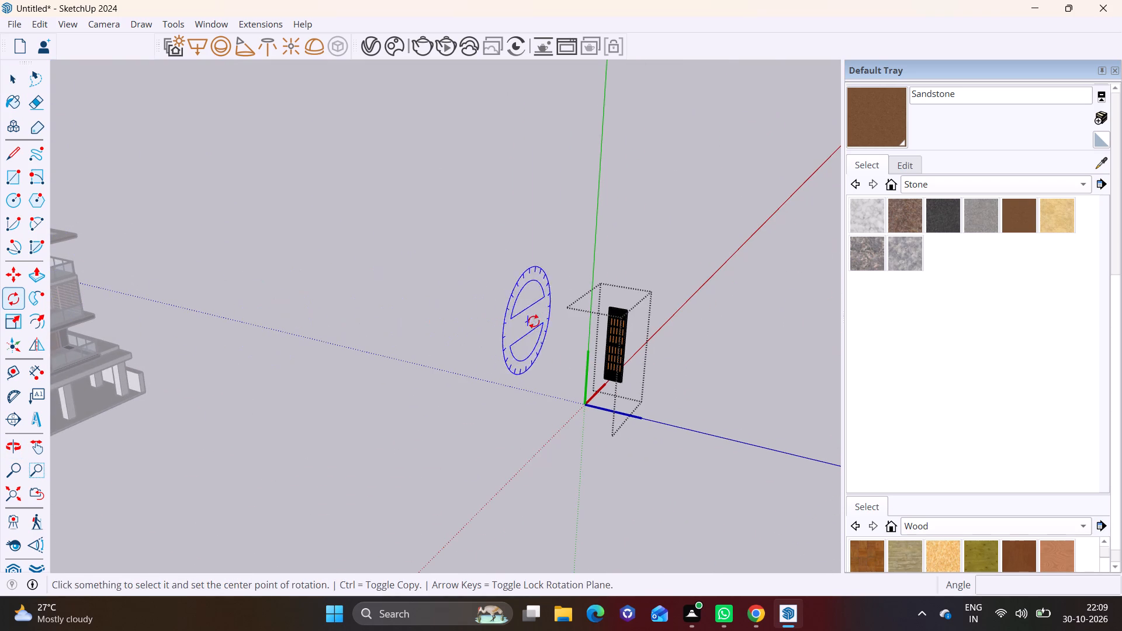
key(space)
drag(541, 260, 718, 446)
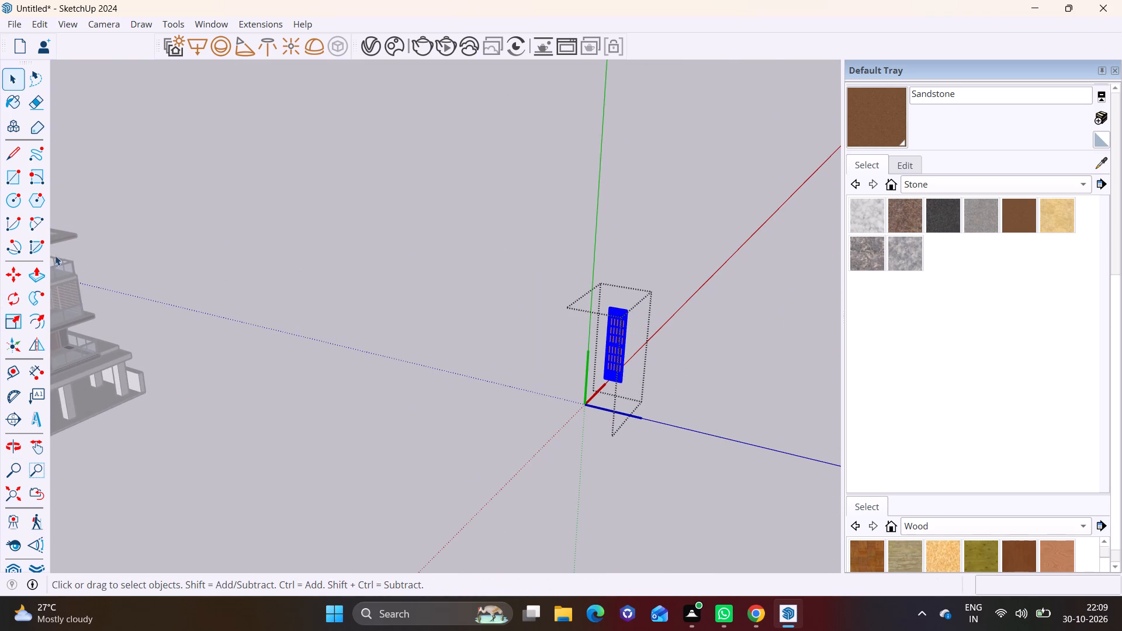
drag(8, 297, 14, 297)
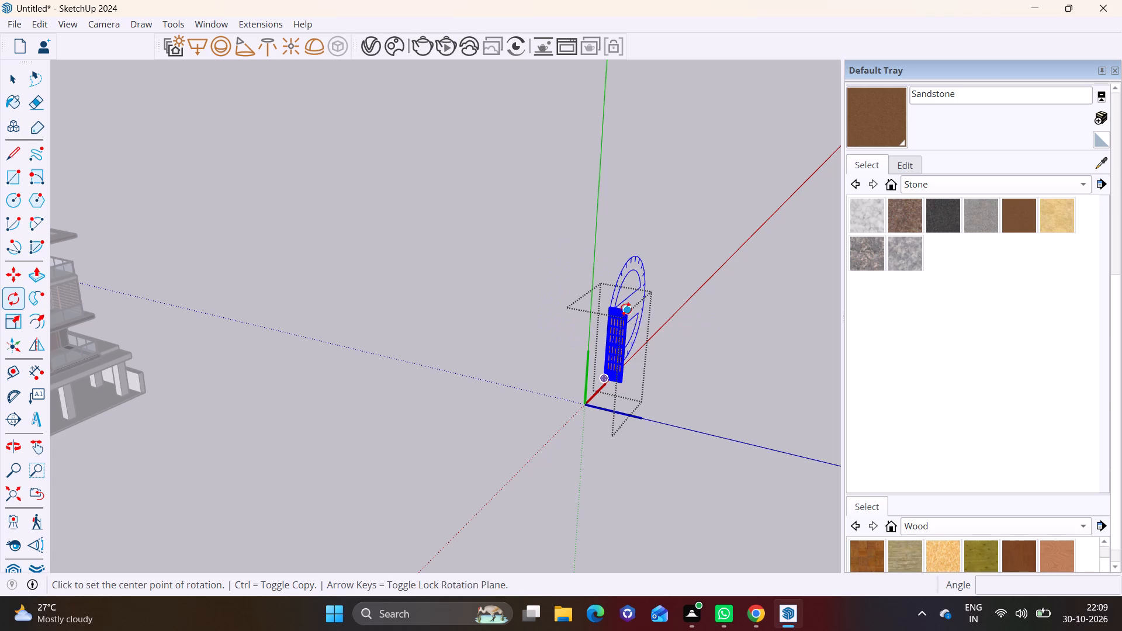
click(626, 309)
click(628, 314)
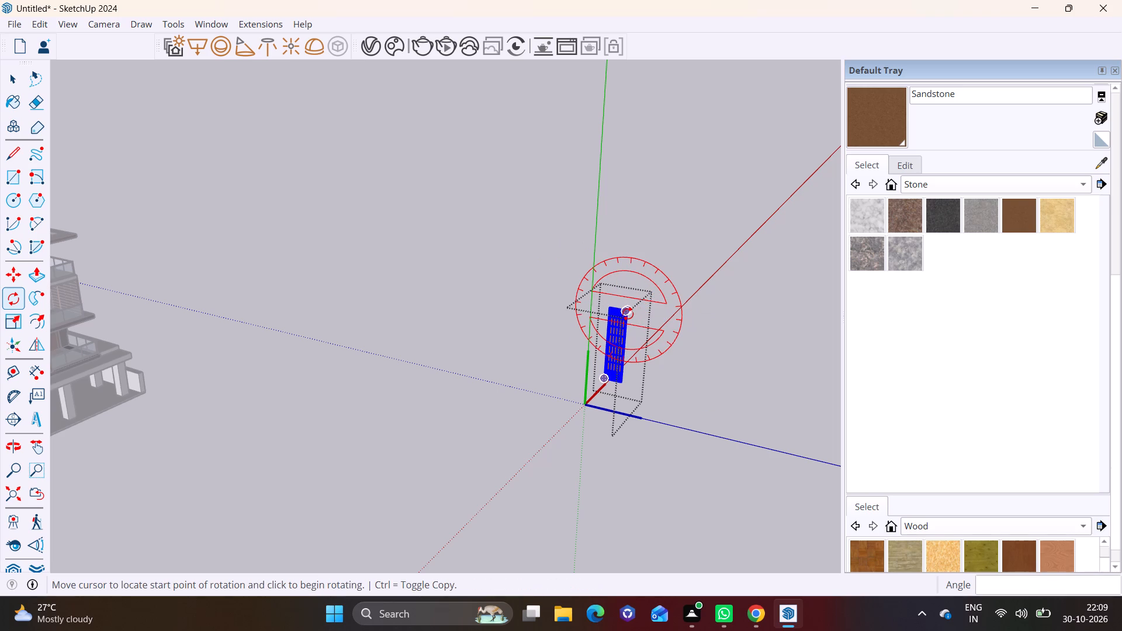
click(701, 332)
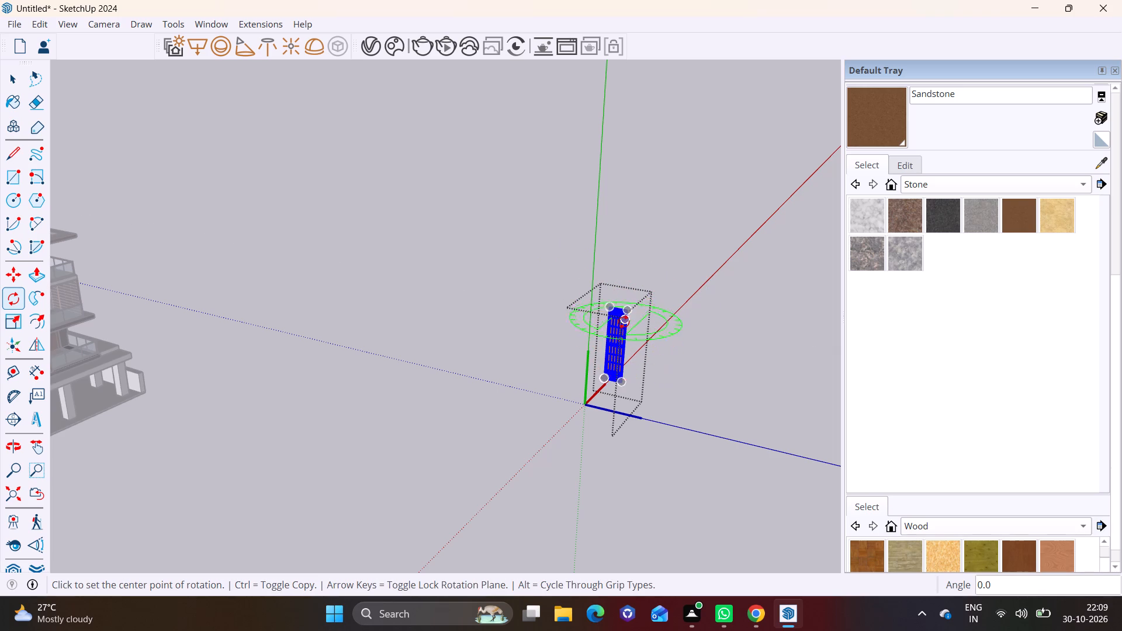
click(622, 313)
click(676, 319)
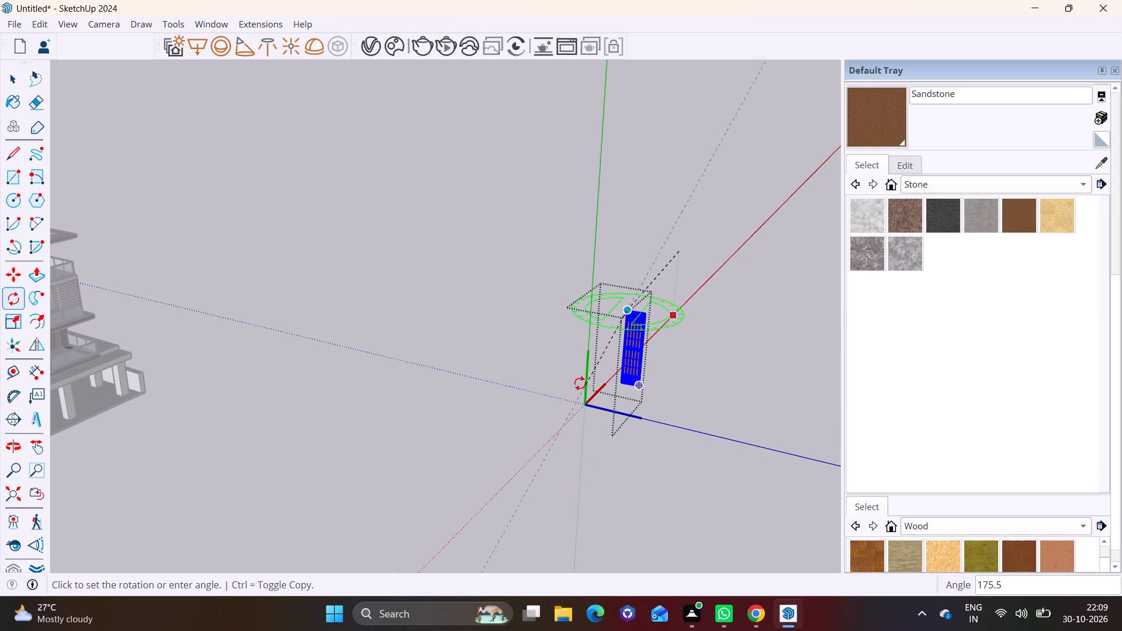
click(559, 377)
Rotate the gate about the blue axis from standing on its end to lying lengthwise.
drag(654, 326, 641, 313)
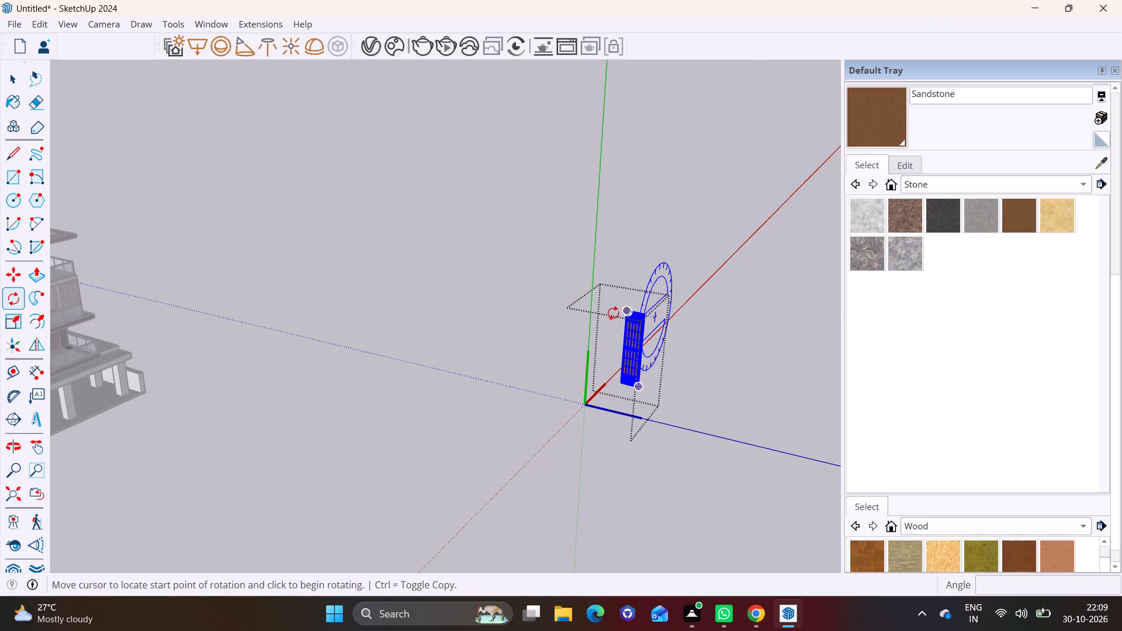
click(648, 313)
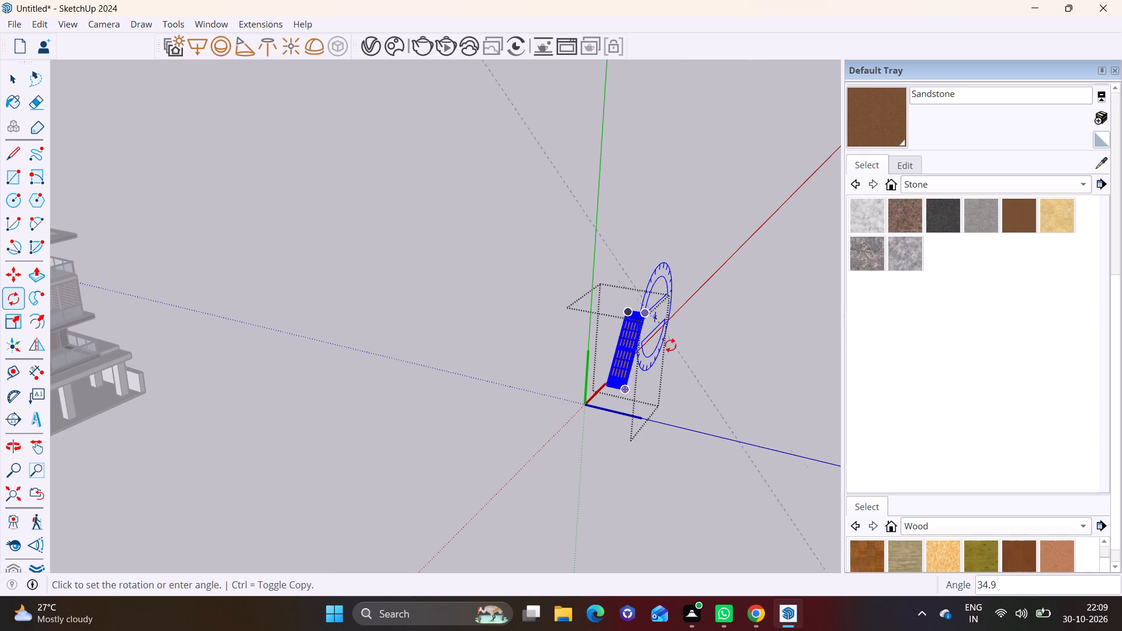
click(648, 367)
scroll(624, 326, down, 3)
scroll(622, 338, left, 2)
scroll(622, 338, down, 1)
scroll(622, 338, left, 1)
scroll(622, 338, down, 1)
scroll(622, 338, left, 1)
scroll(622, 338, down, 1)
scroll(622, 338, left, 1)
scroll(622, 338, down, 1)
scroll(622, 338, left, 2)
scroll(604, 338, down, 1)
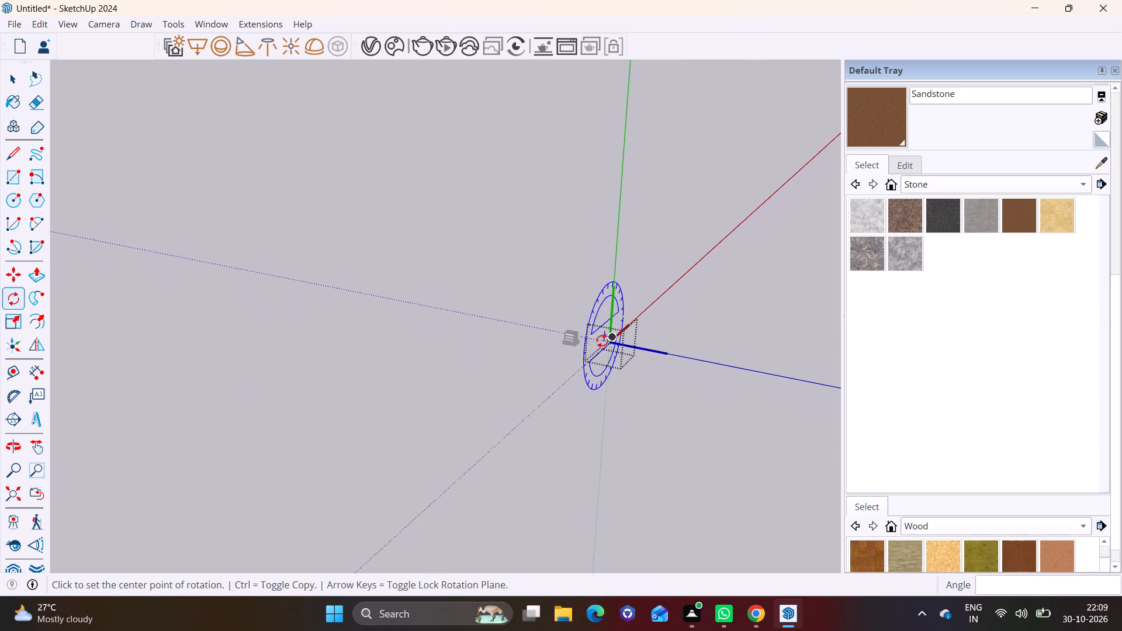
scroll(602, 341, down, 7)
shift+middle_drag(626, 342, 503, 425)
scroll(516, 427, up, 11)
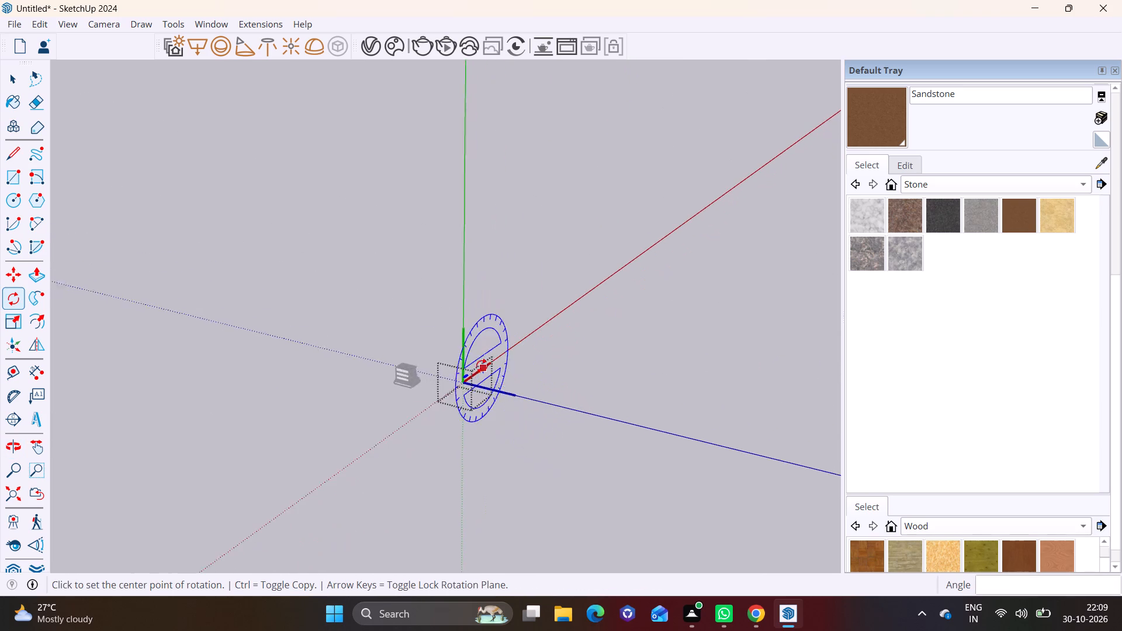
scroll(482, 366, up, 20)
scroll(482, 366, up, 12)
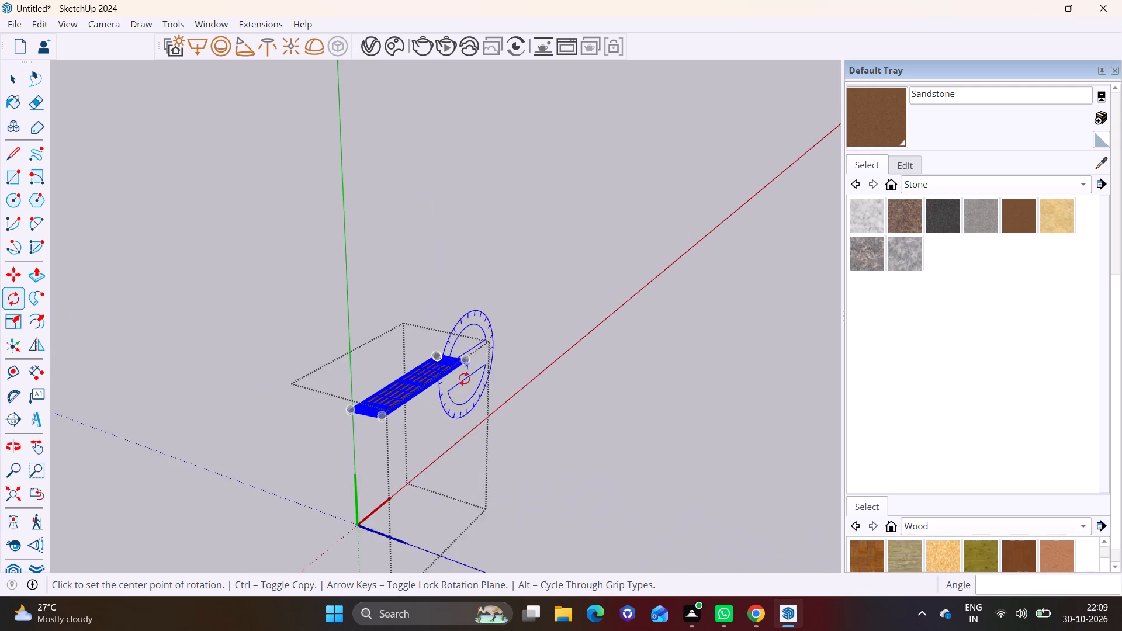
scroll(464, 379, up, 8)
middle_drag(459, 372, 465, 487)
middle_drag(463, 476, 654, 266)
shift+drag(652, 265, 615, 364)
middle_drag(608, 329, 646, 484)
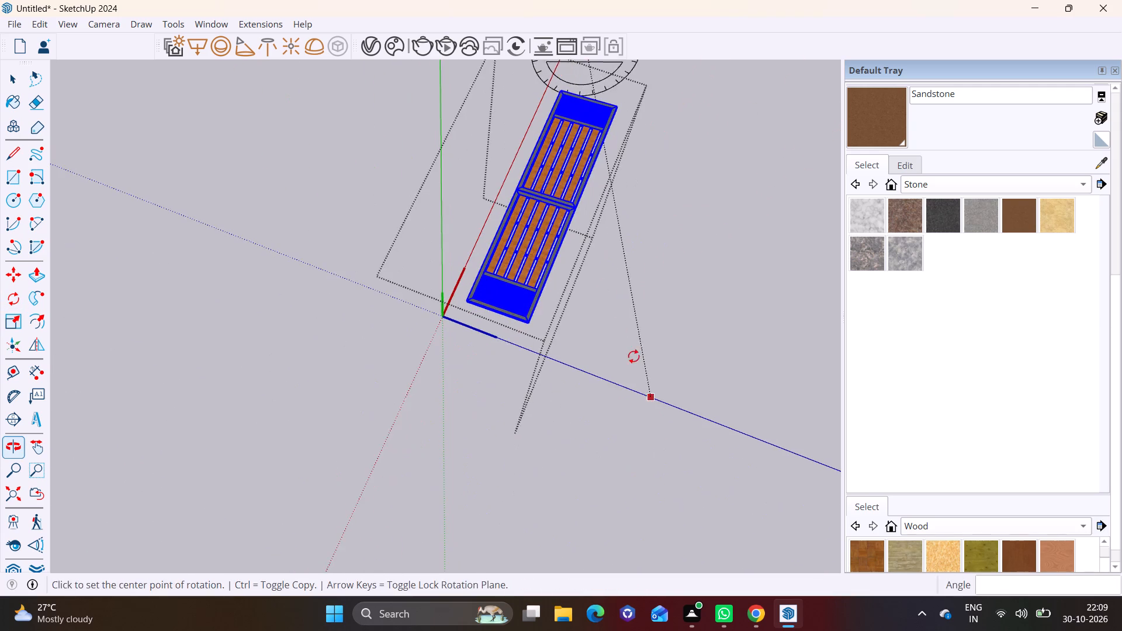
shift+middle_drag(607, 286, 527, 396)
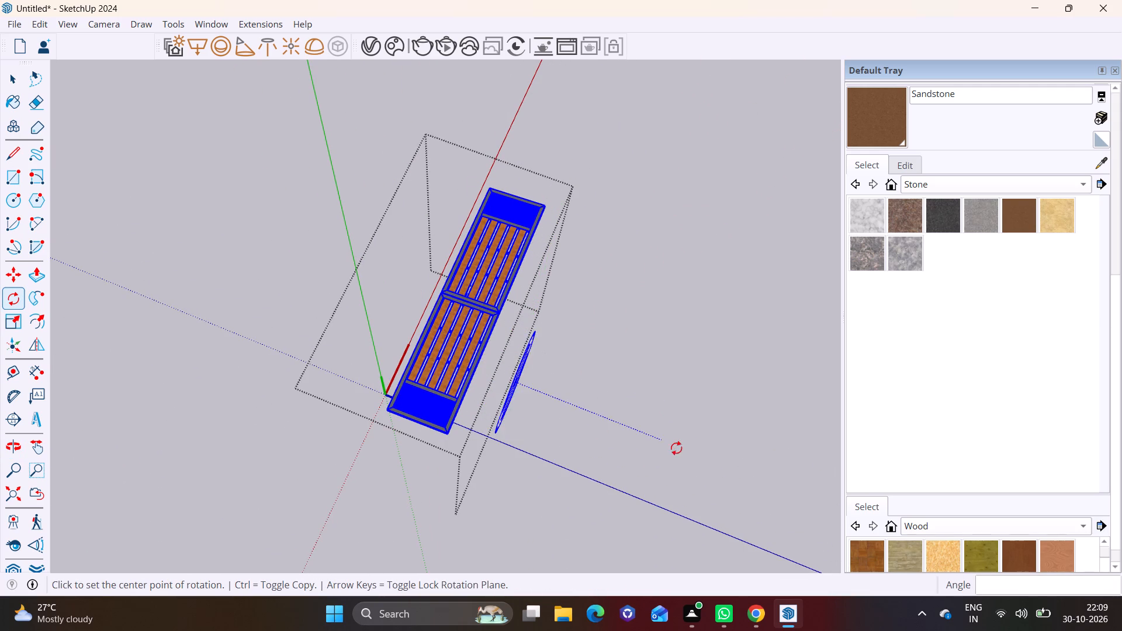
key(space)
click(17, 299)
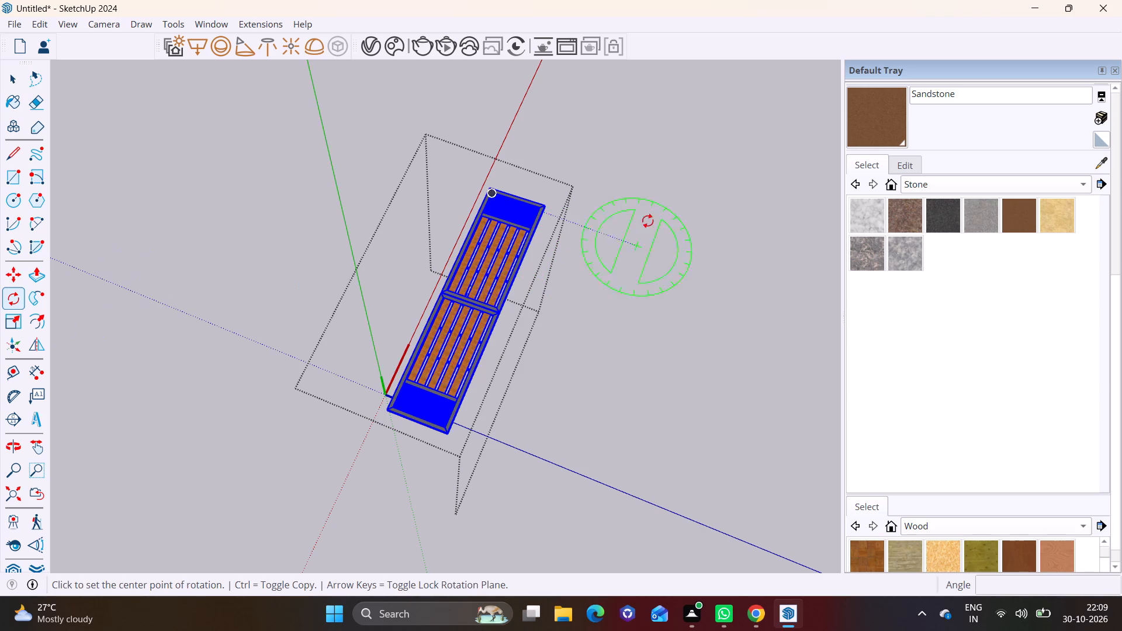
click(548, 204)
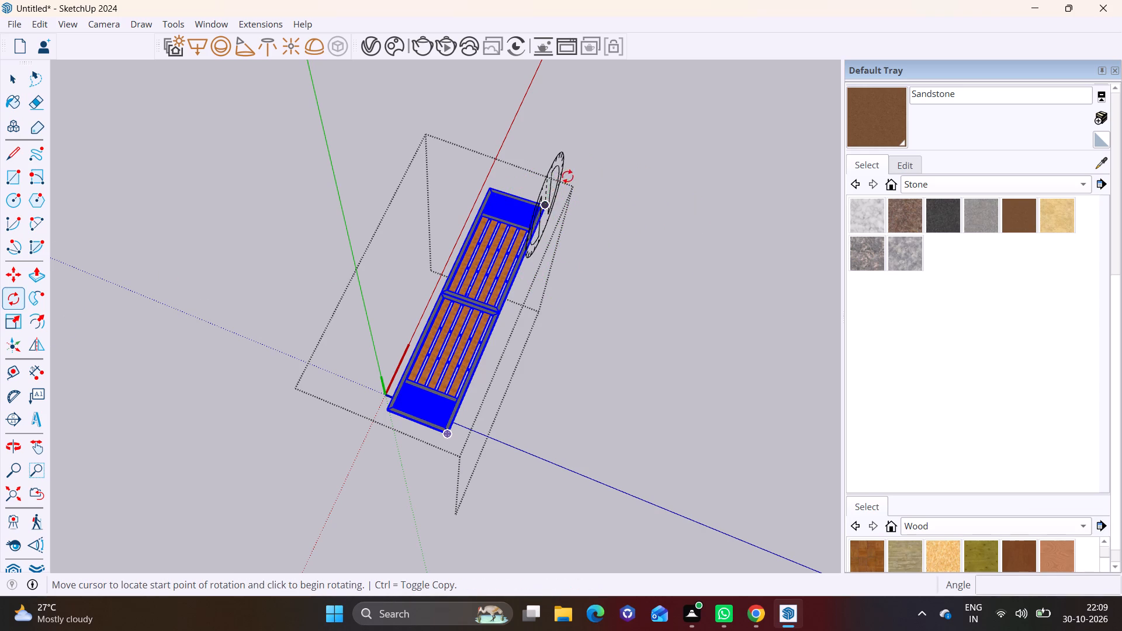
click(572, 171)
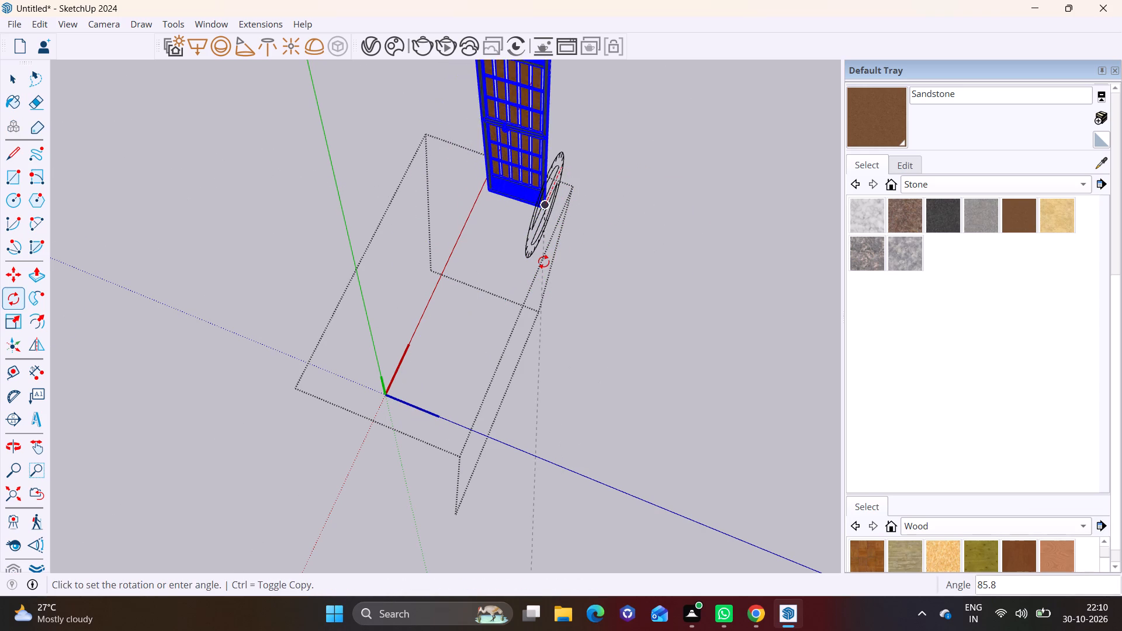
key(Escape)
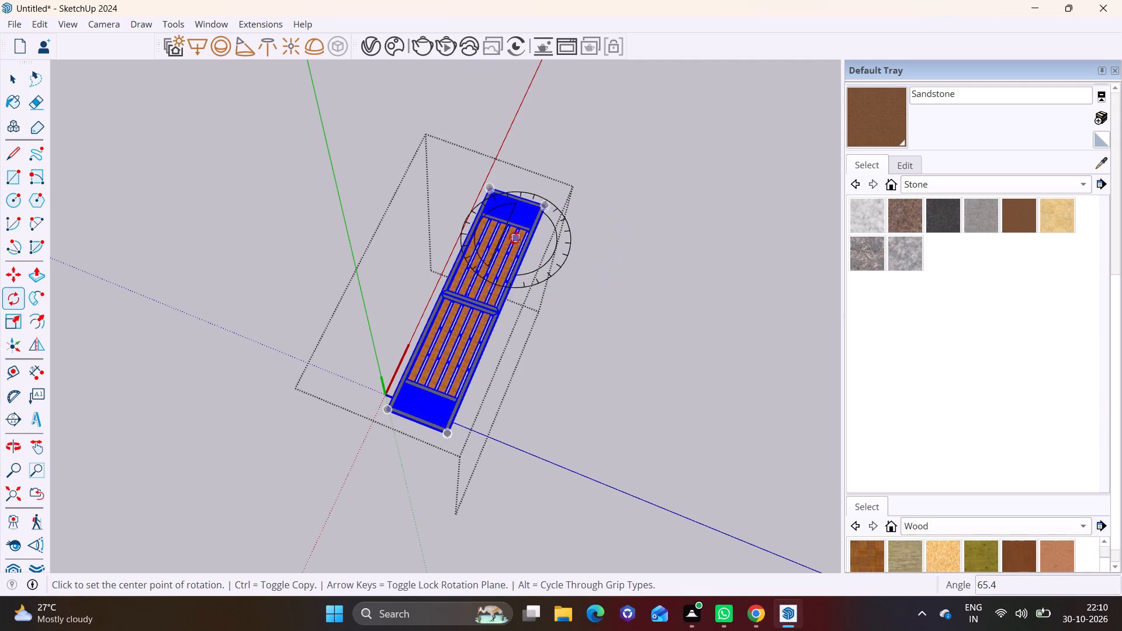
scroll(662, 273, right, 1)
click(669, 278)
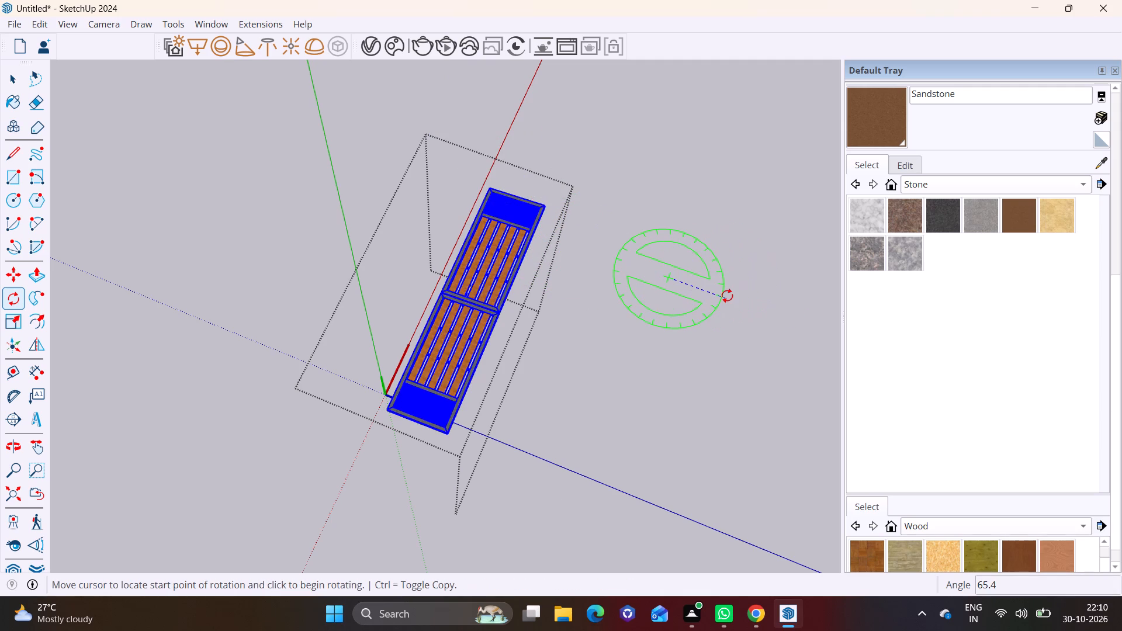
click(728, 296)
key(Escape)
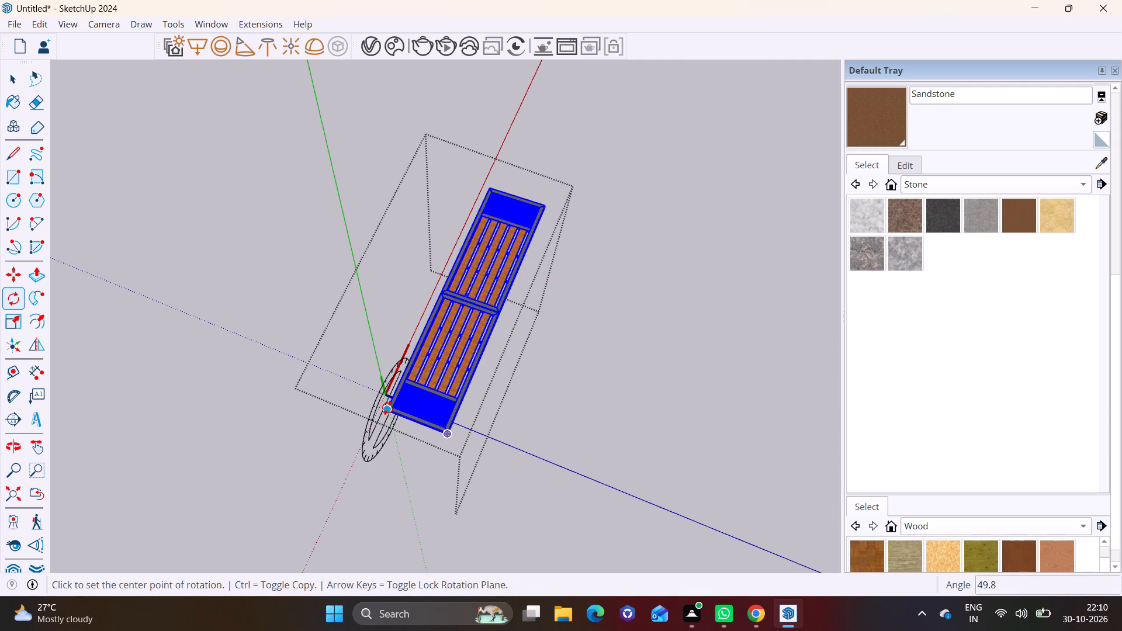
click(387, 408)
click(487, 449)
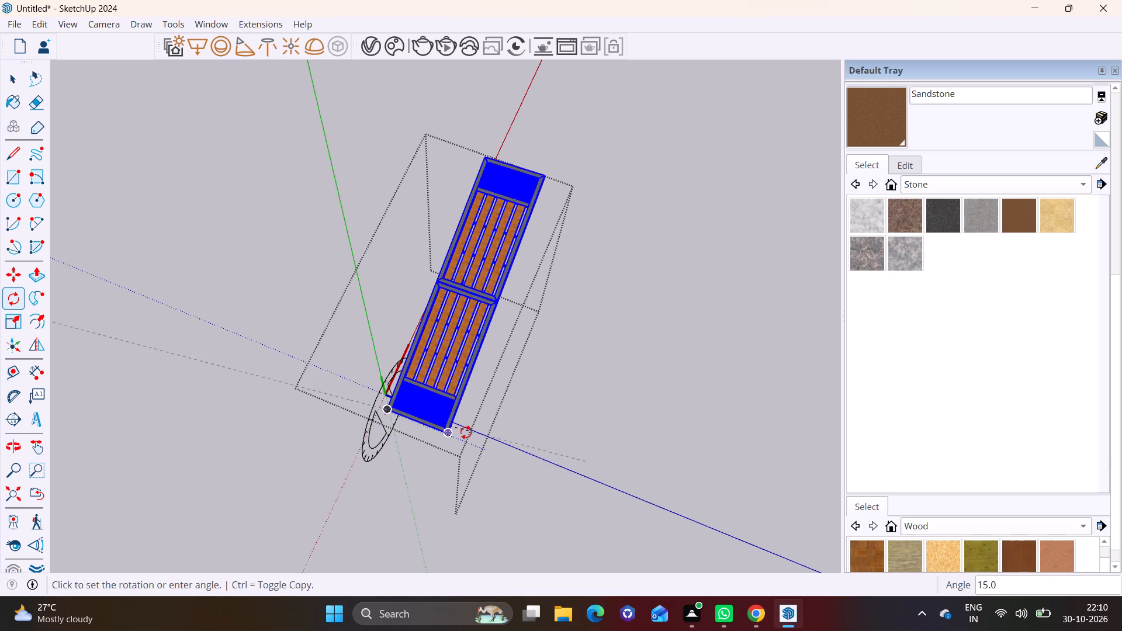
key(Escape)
Leave the gate component, select the whole Gate 1 model and delete it.
scroll(484, 399, down, 8)
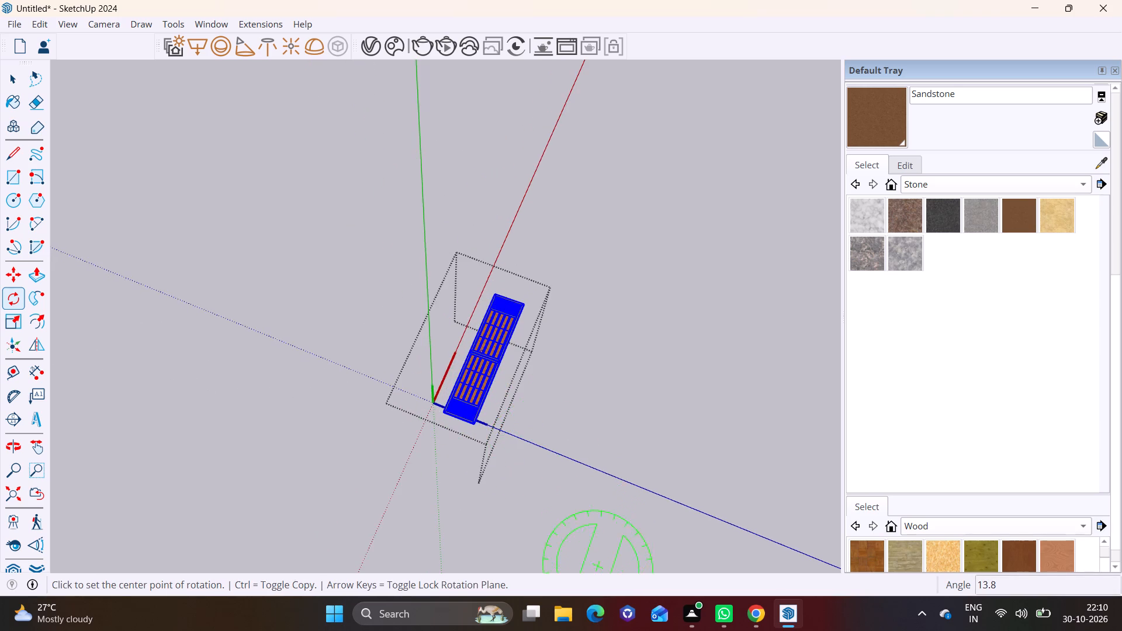
key(ctrl+z)
key(space)
drag(369, 266, 657, 471)
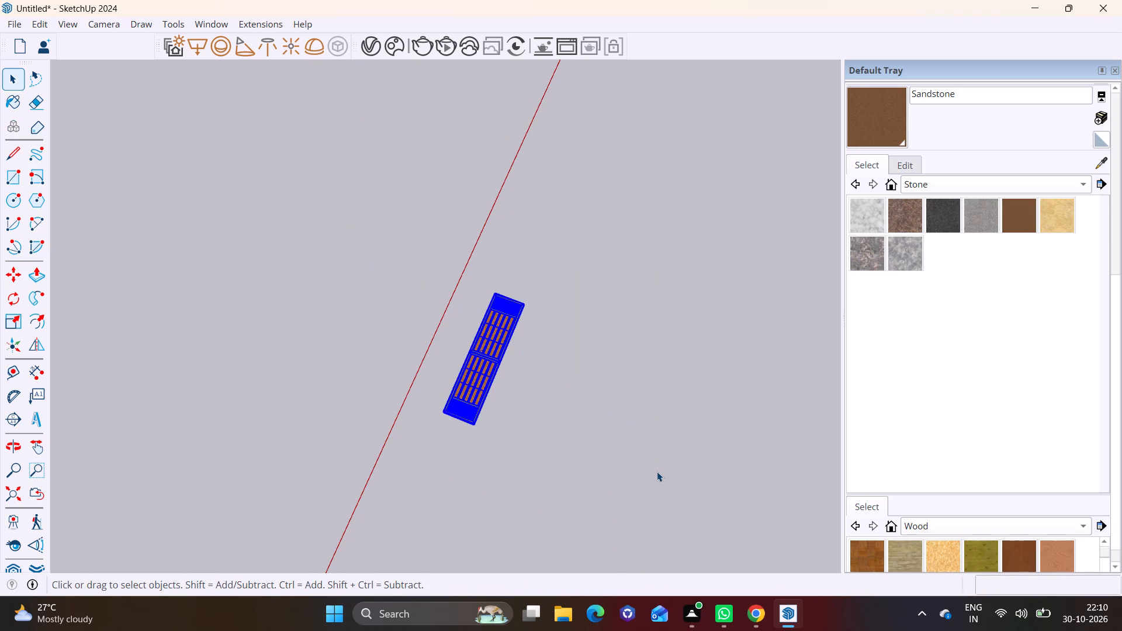
key(Delete)
Download the Modern Gate model from the 3D Warehouse gate results directly into the house model.
click(213, 23)
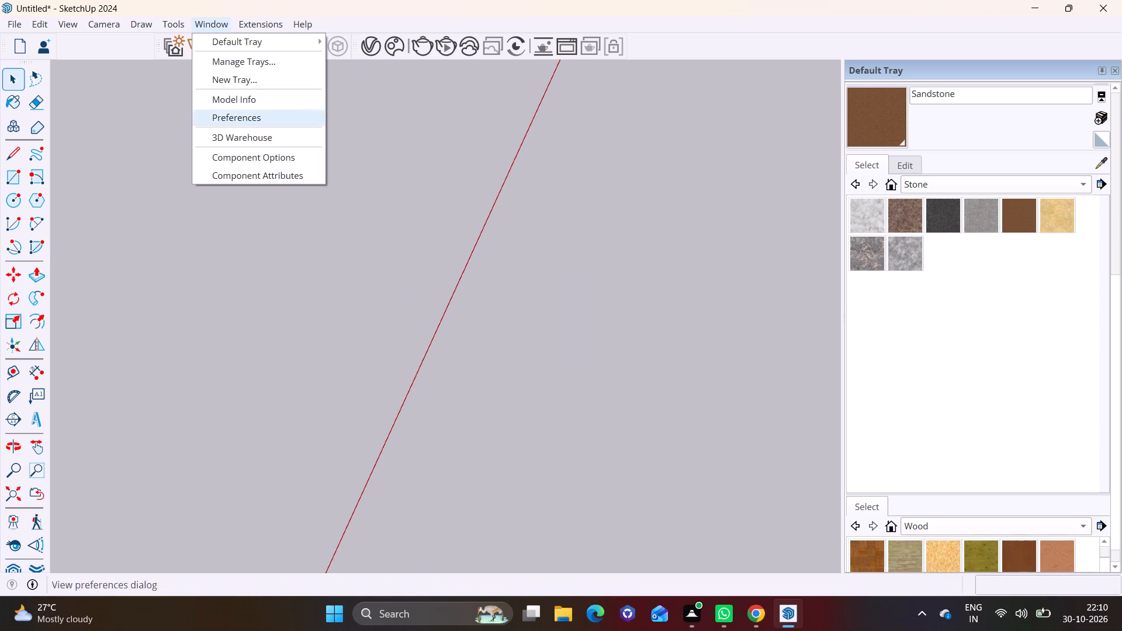
click(234, 135)
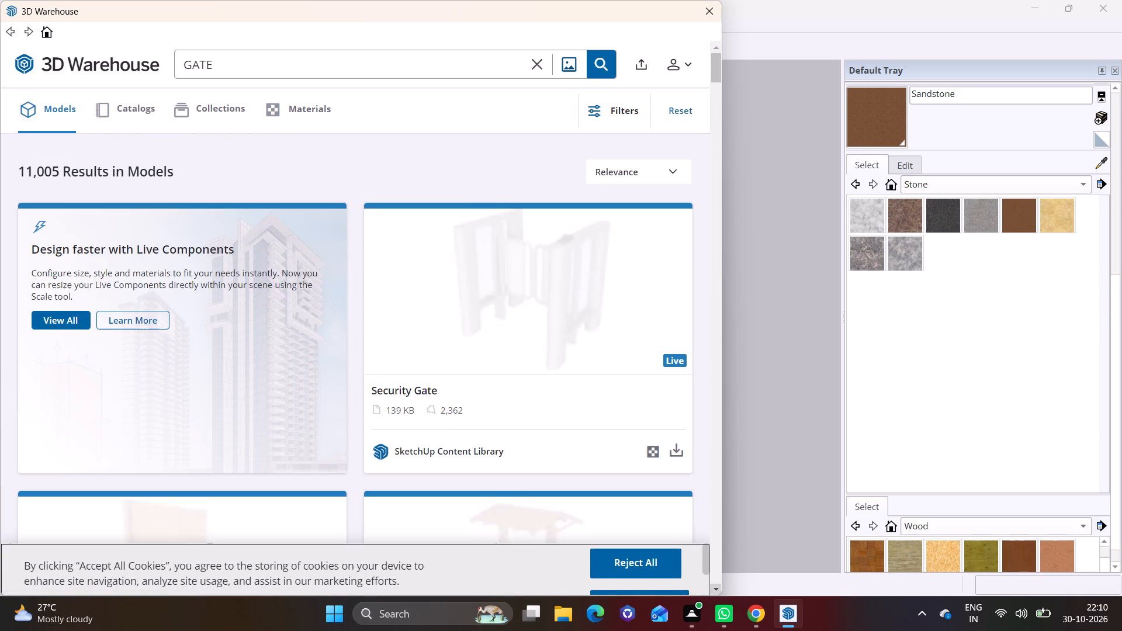
click(717, 592)
click(717, 592)
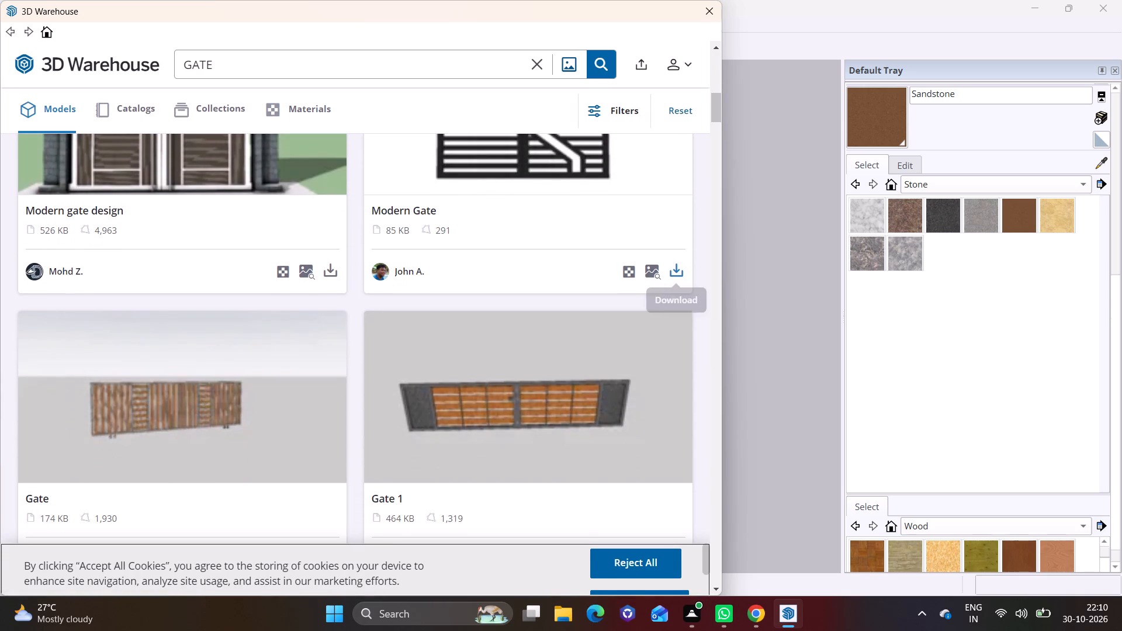
click(684, 264)
click(321, 320)
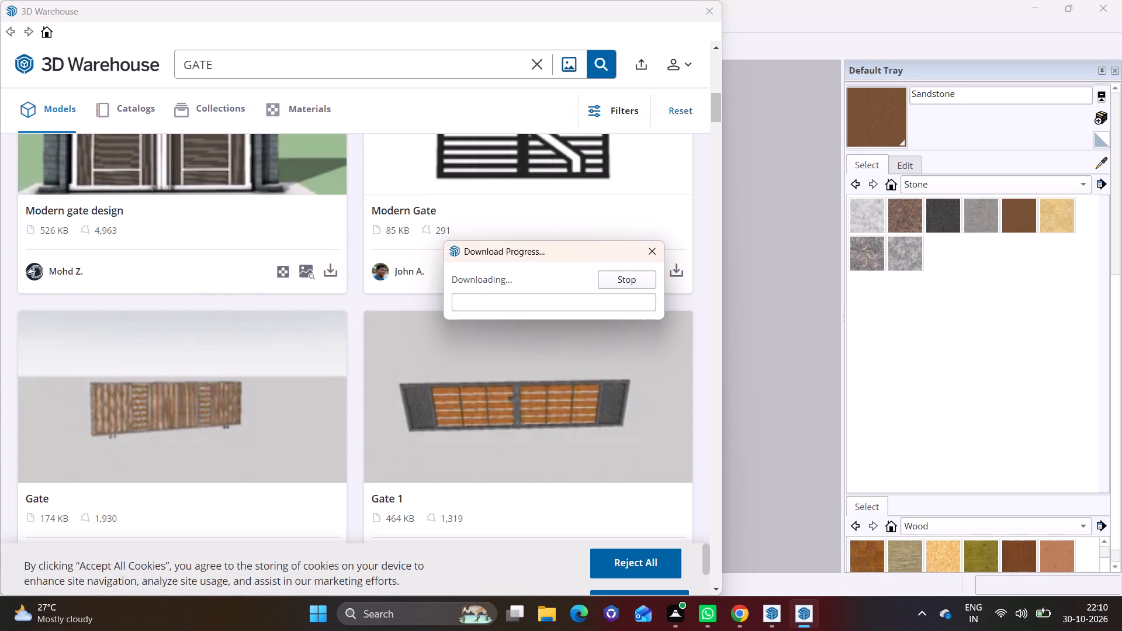
Place the downloaded Modern Gate lying flat on the roof of the house.
scroll(447, 414, down, 2)
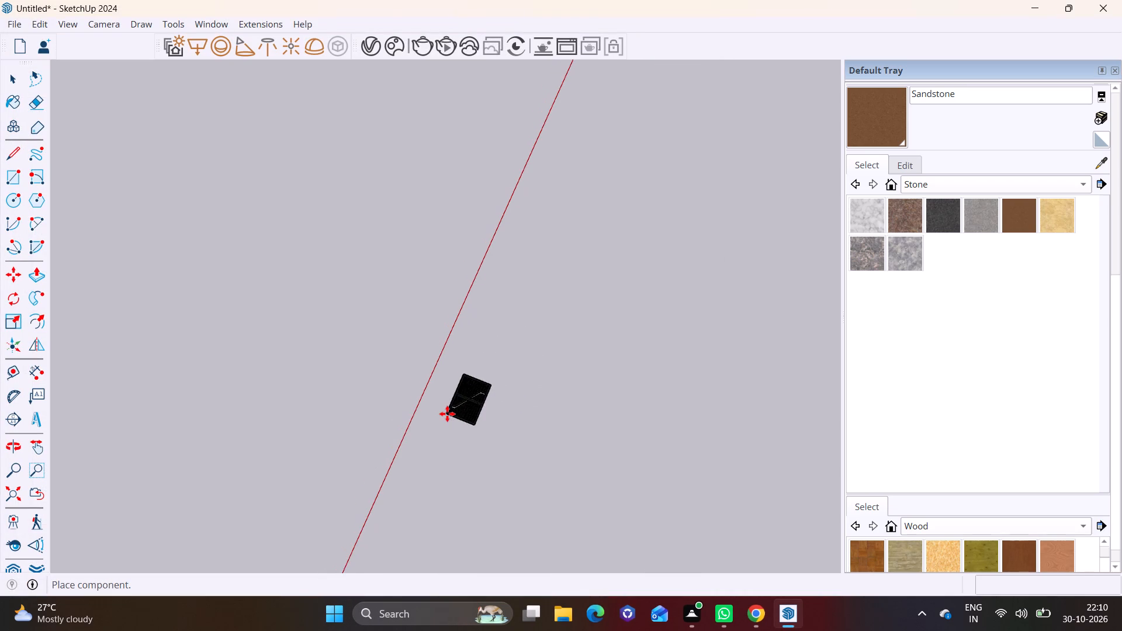
scroll(447, 414, down, 13)
middle_drag(74, 422, 82, 421)
middle_drag(178, 407, 310, 369)
middle_drag(172, 409, 238, 370)
scroll(209, 367, up, 15)
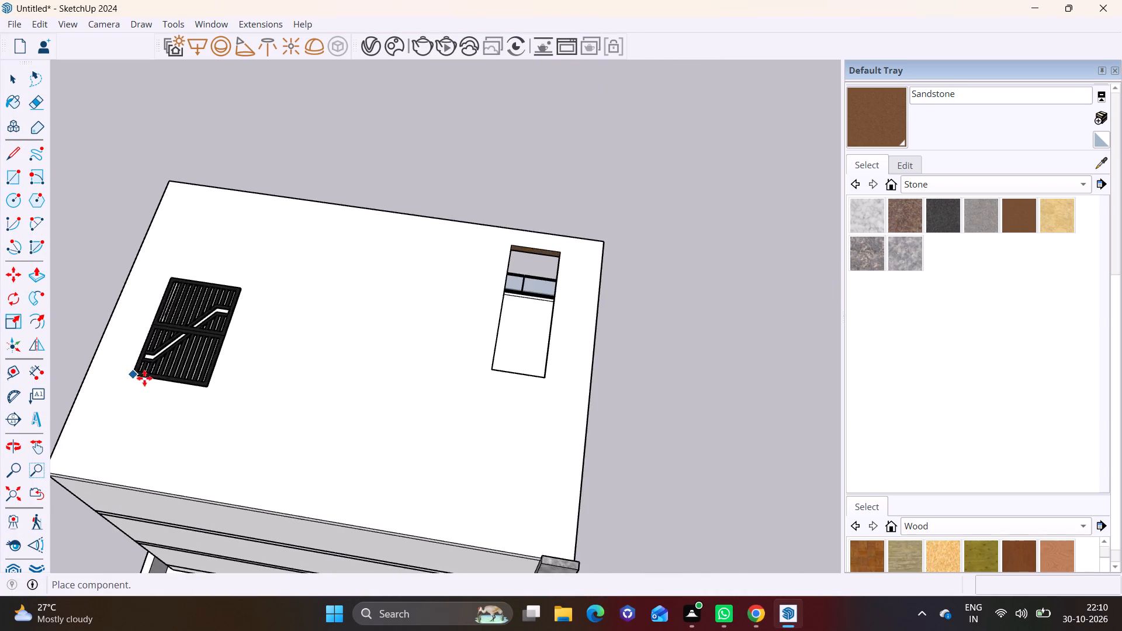
scroll(144, 378, up, 4)
click(208, 411)
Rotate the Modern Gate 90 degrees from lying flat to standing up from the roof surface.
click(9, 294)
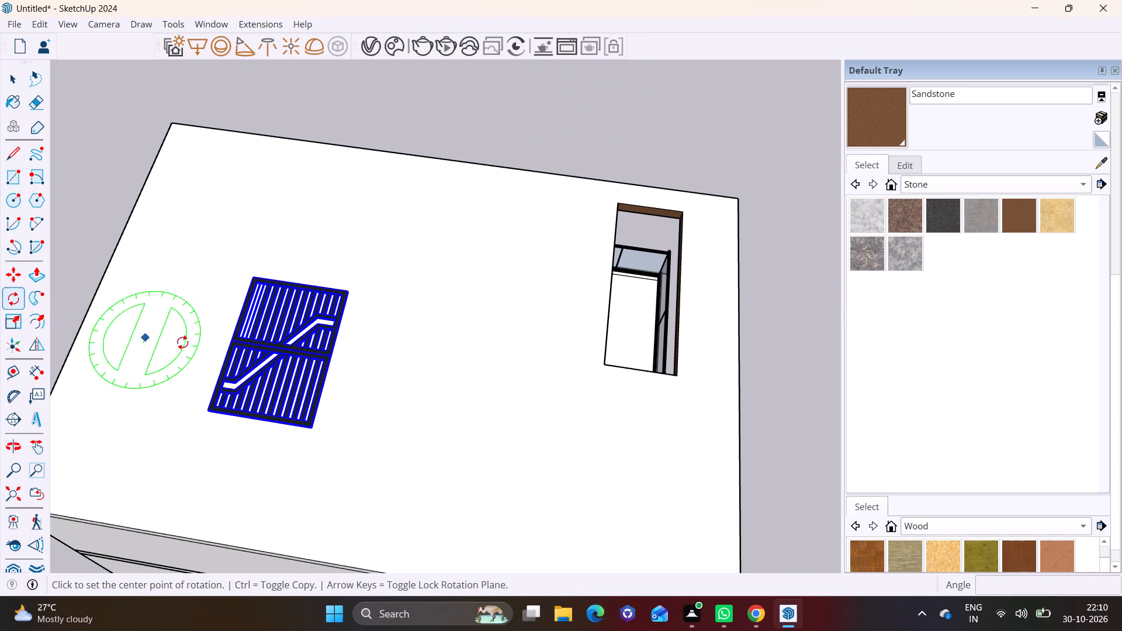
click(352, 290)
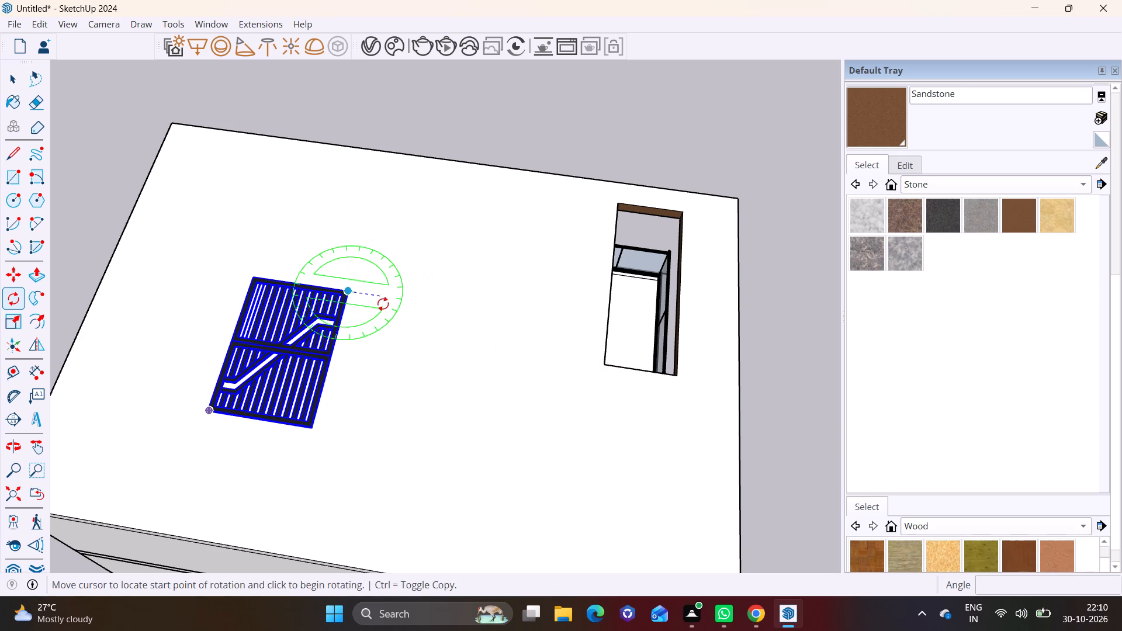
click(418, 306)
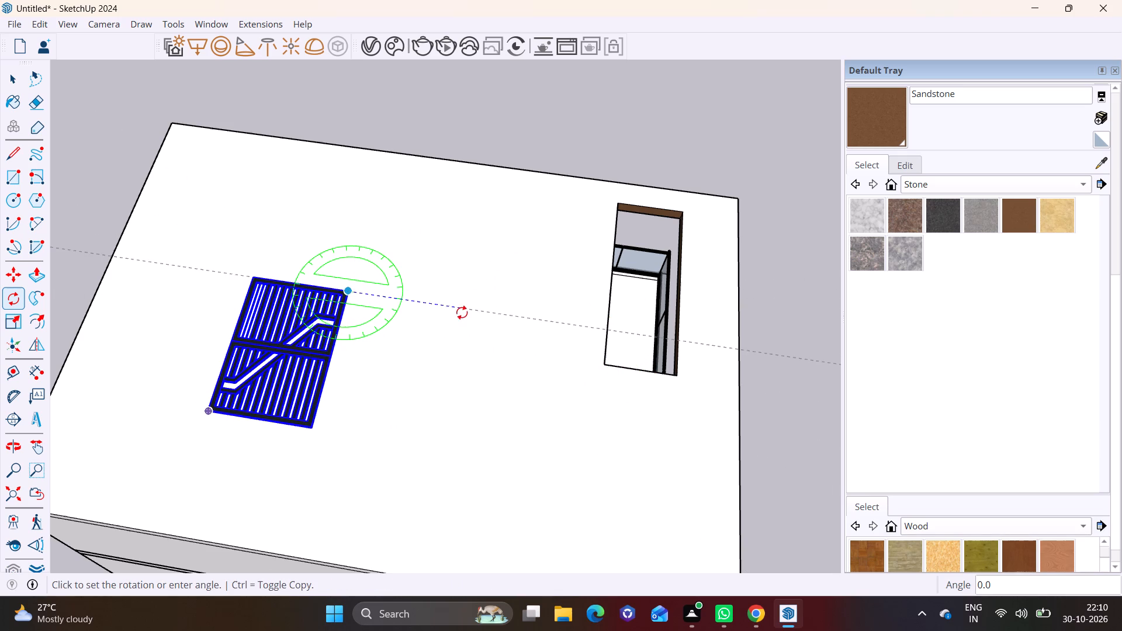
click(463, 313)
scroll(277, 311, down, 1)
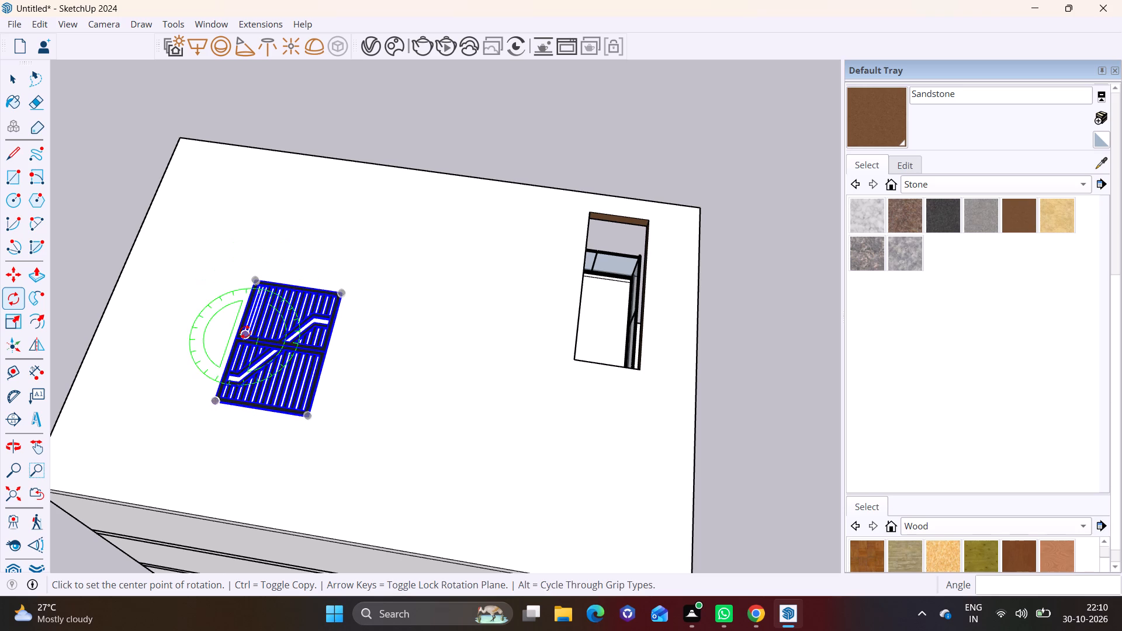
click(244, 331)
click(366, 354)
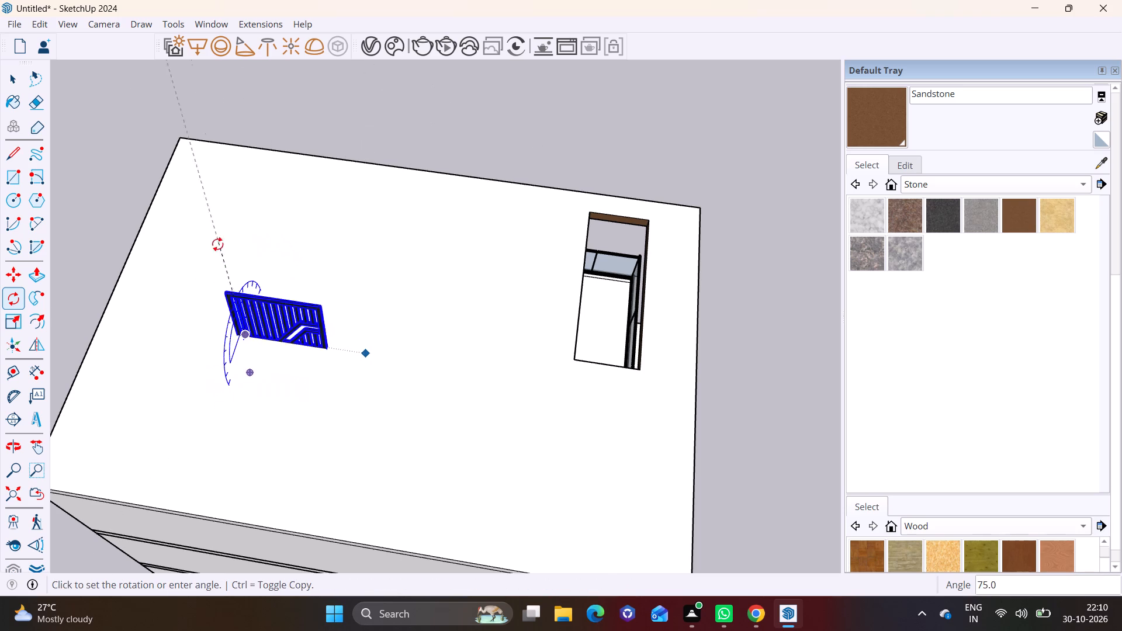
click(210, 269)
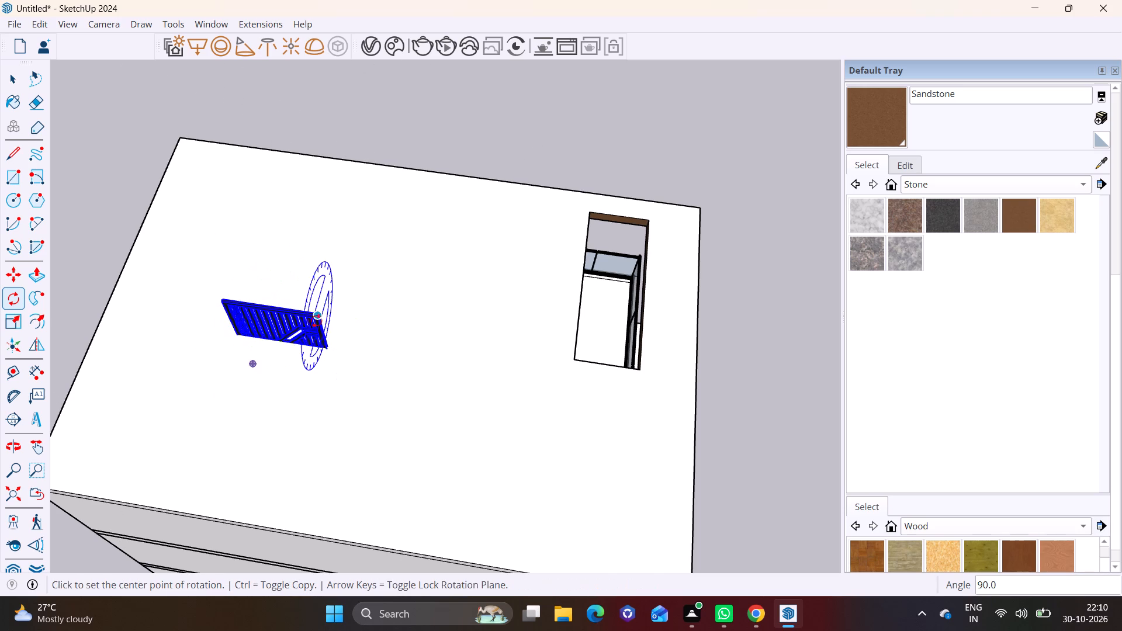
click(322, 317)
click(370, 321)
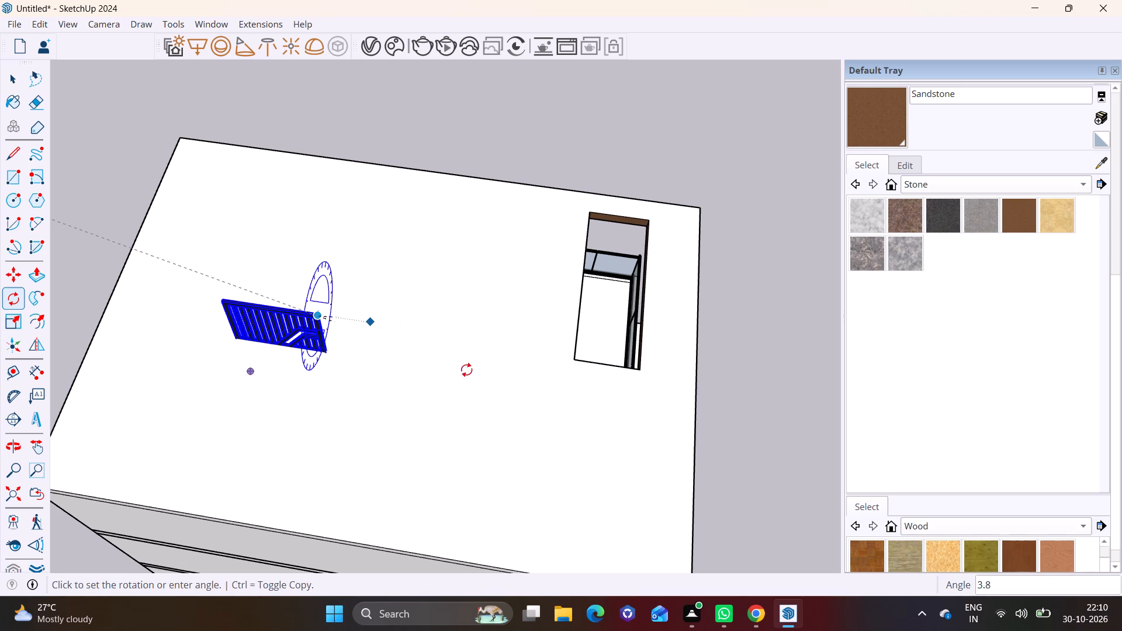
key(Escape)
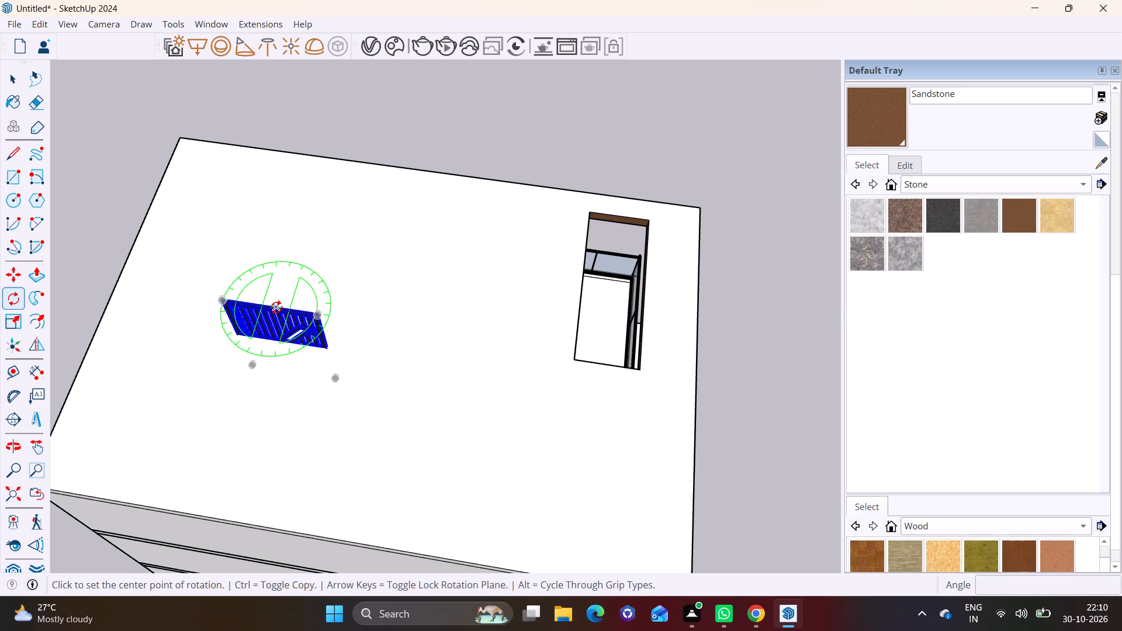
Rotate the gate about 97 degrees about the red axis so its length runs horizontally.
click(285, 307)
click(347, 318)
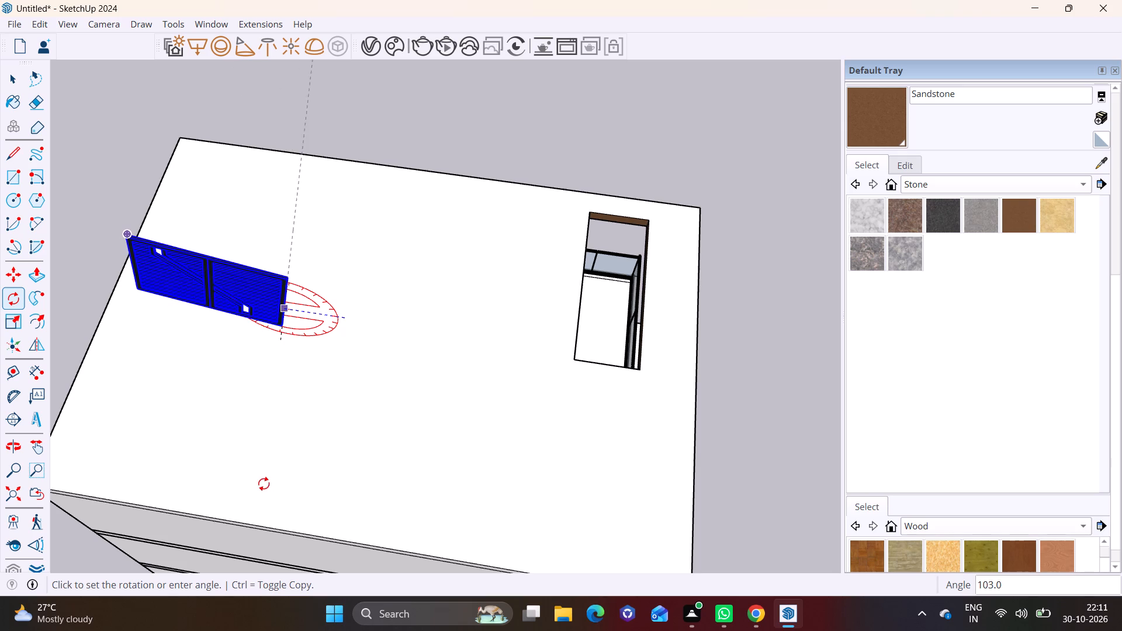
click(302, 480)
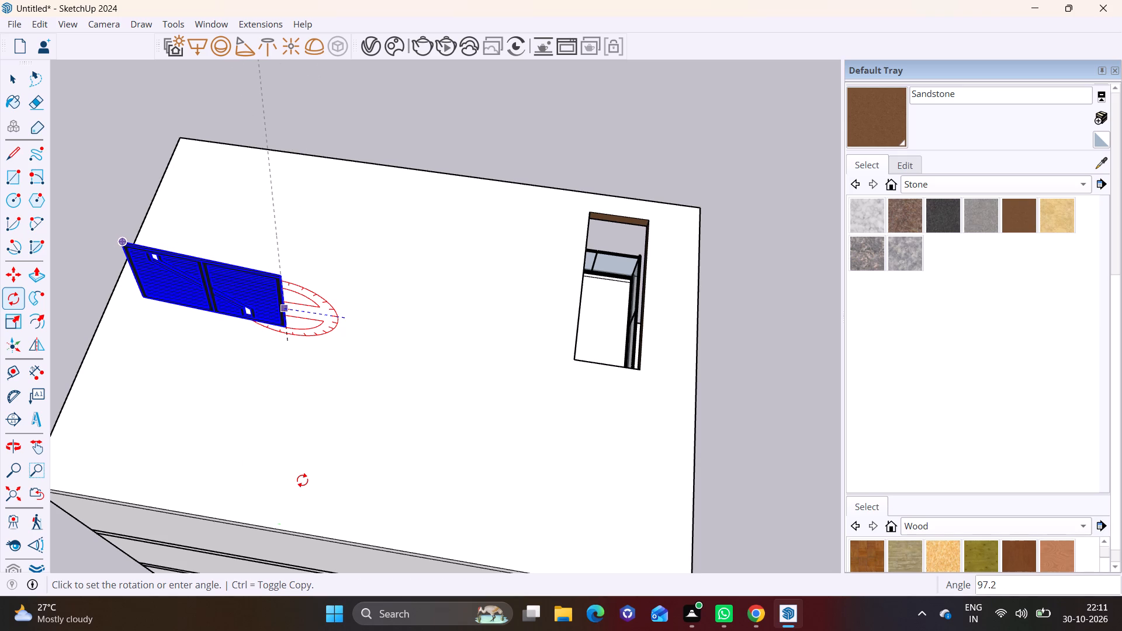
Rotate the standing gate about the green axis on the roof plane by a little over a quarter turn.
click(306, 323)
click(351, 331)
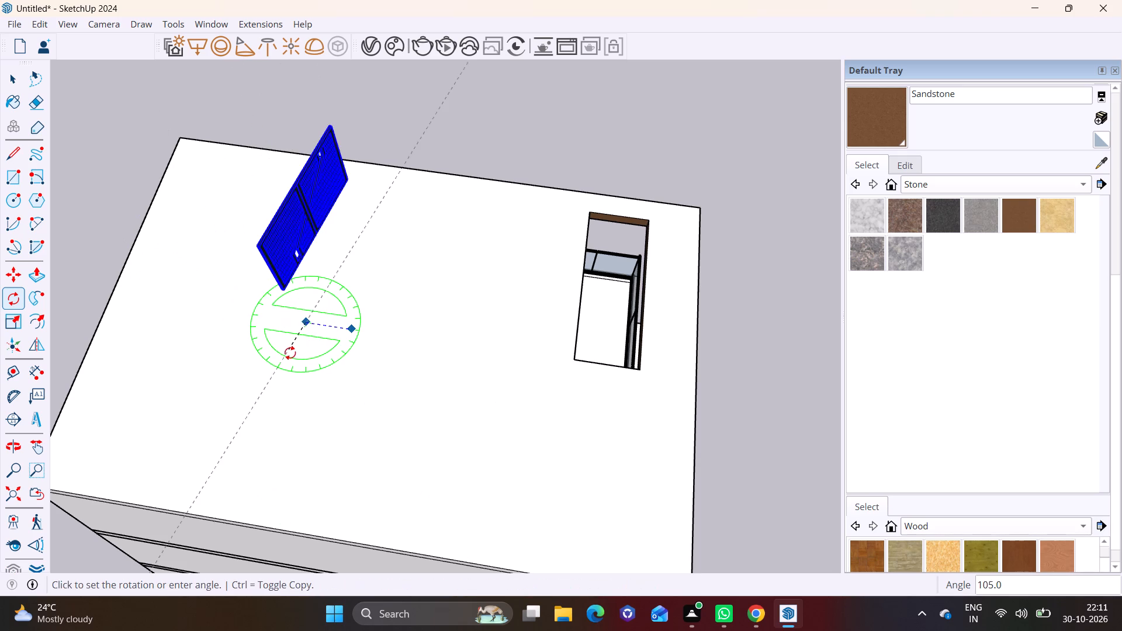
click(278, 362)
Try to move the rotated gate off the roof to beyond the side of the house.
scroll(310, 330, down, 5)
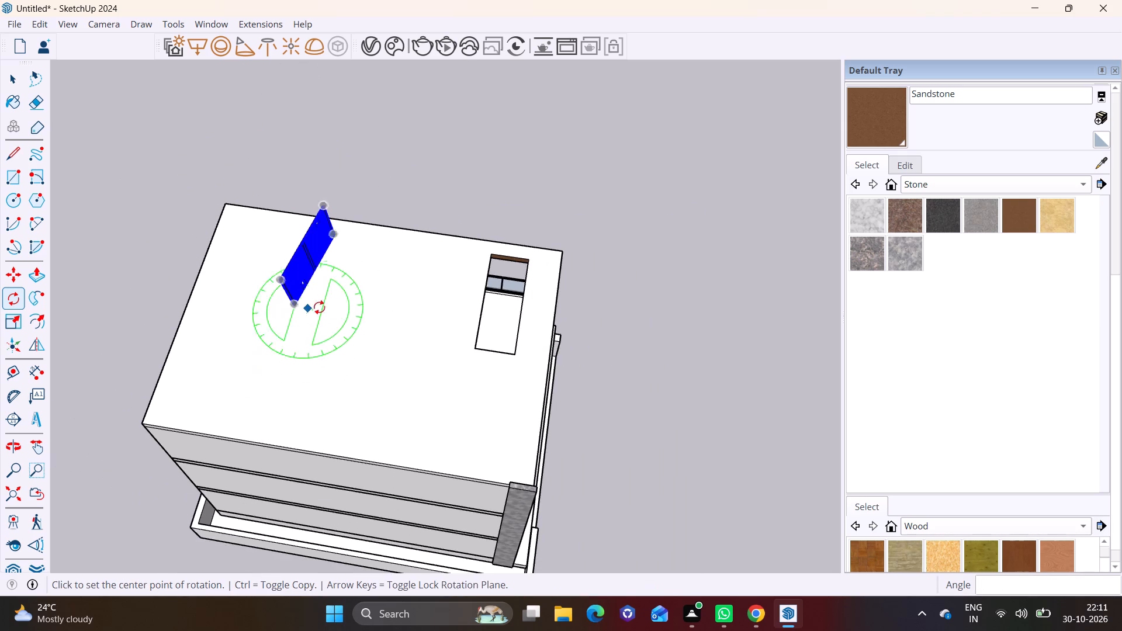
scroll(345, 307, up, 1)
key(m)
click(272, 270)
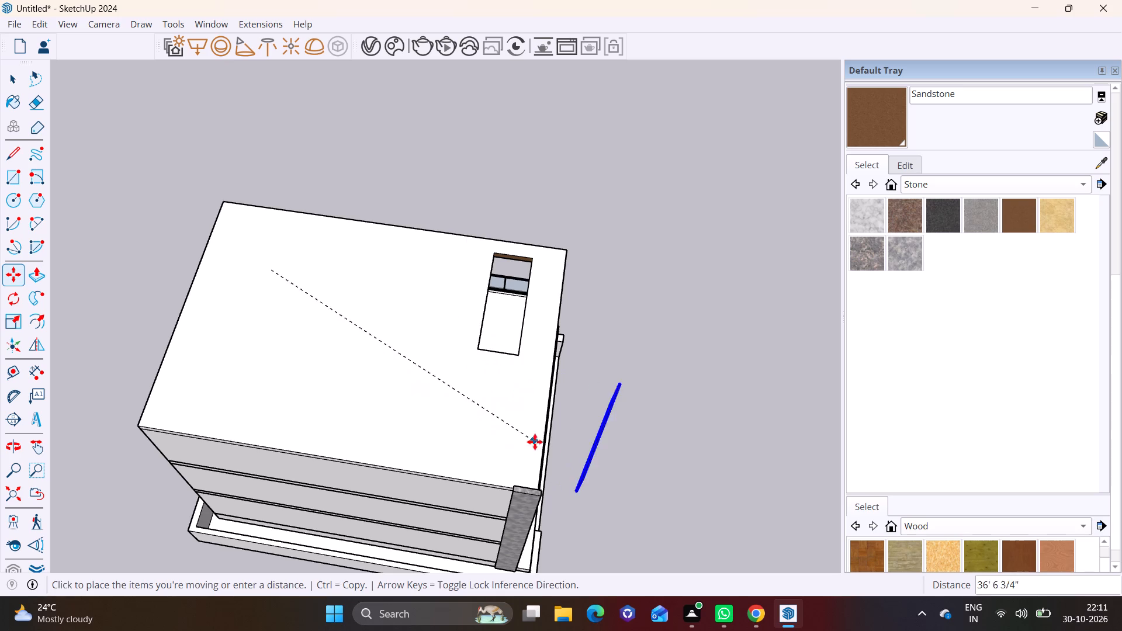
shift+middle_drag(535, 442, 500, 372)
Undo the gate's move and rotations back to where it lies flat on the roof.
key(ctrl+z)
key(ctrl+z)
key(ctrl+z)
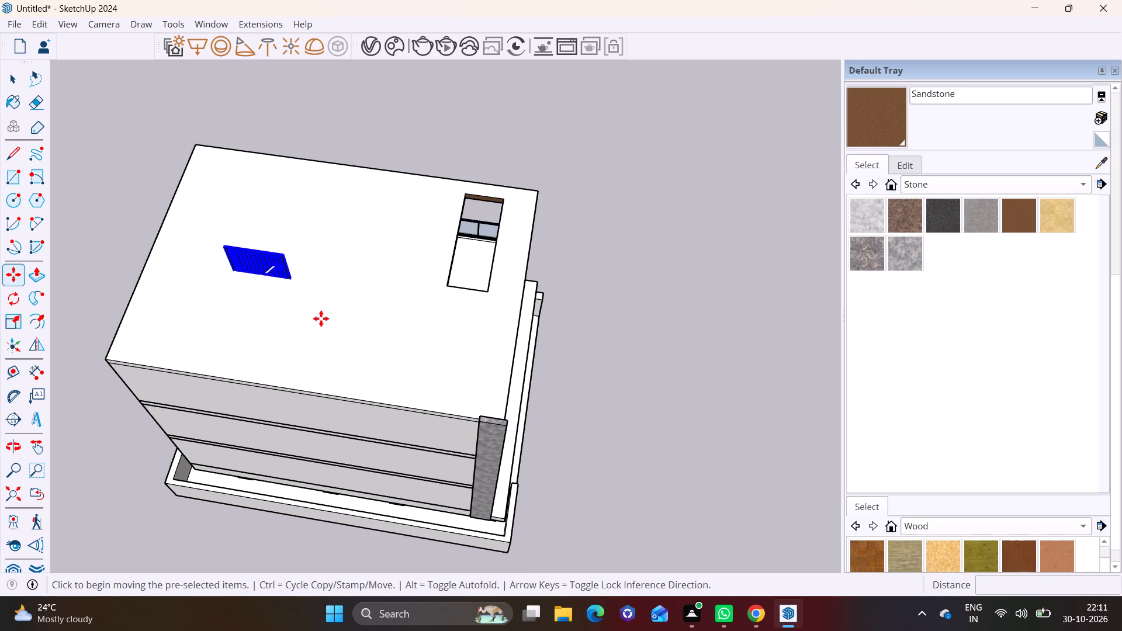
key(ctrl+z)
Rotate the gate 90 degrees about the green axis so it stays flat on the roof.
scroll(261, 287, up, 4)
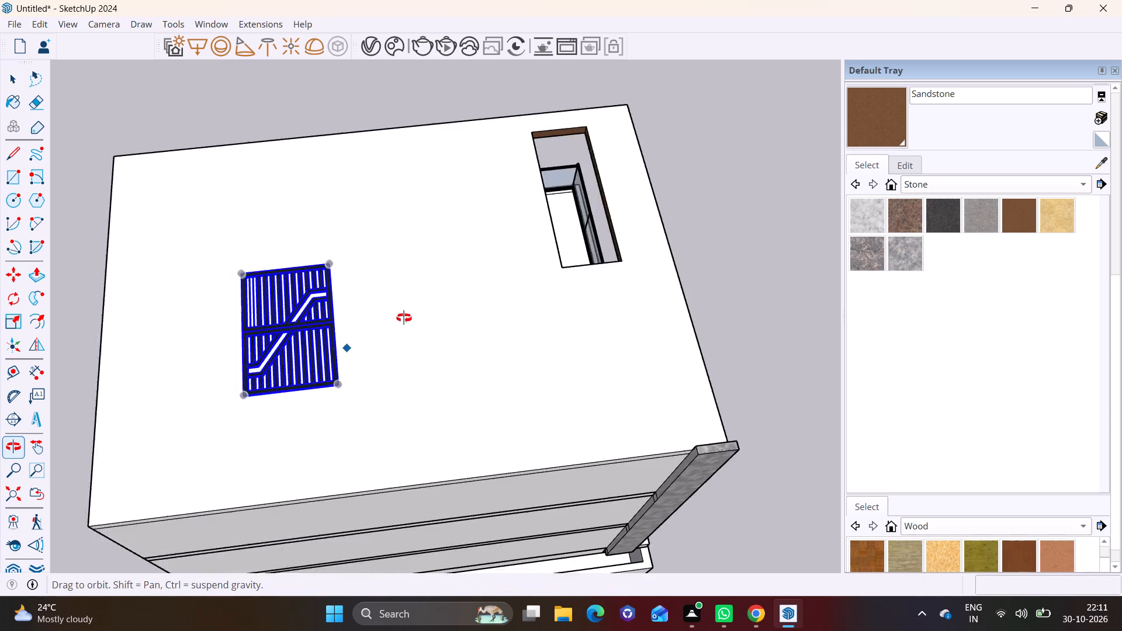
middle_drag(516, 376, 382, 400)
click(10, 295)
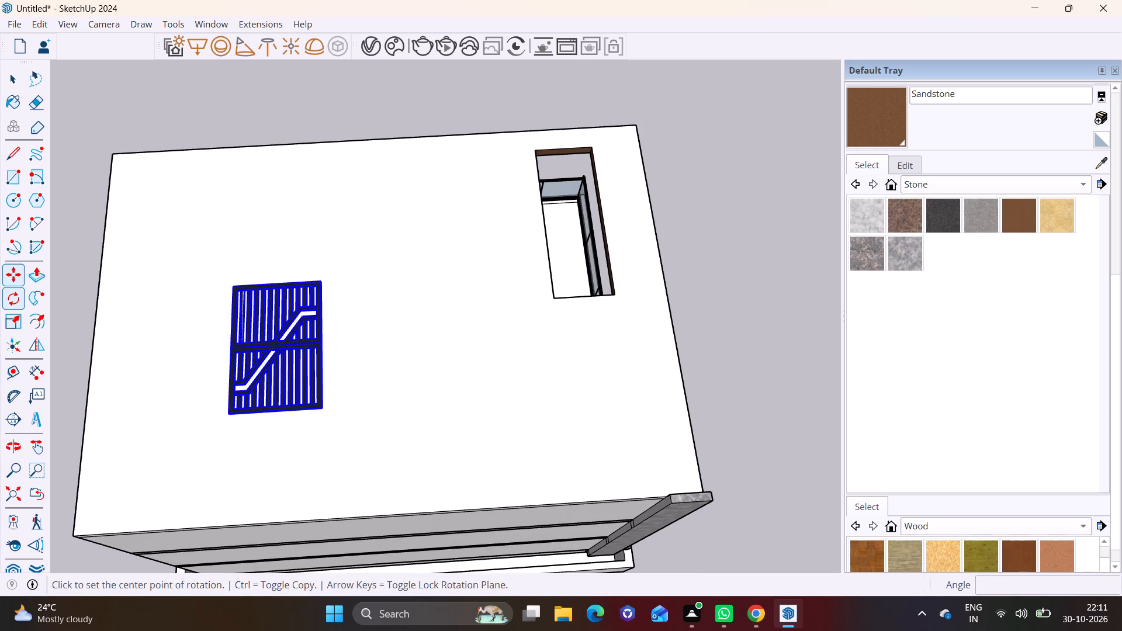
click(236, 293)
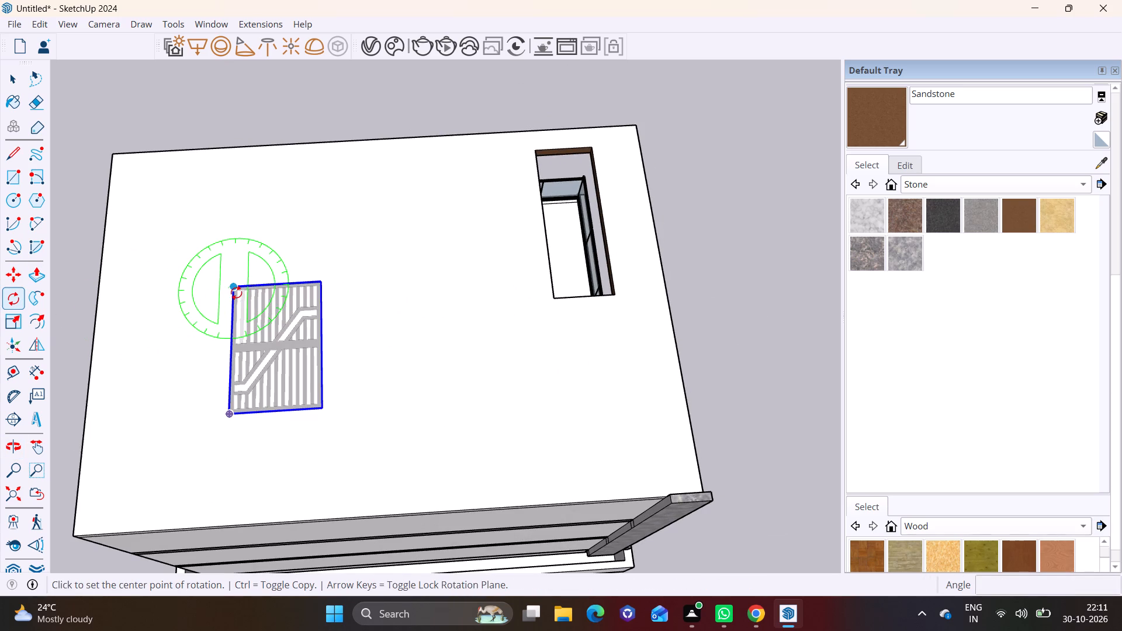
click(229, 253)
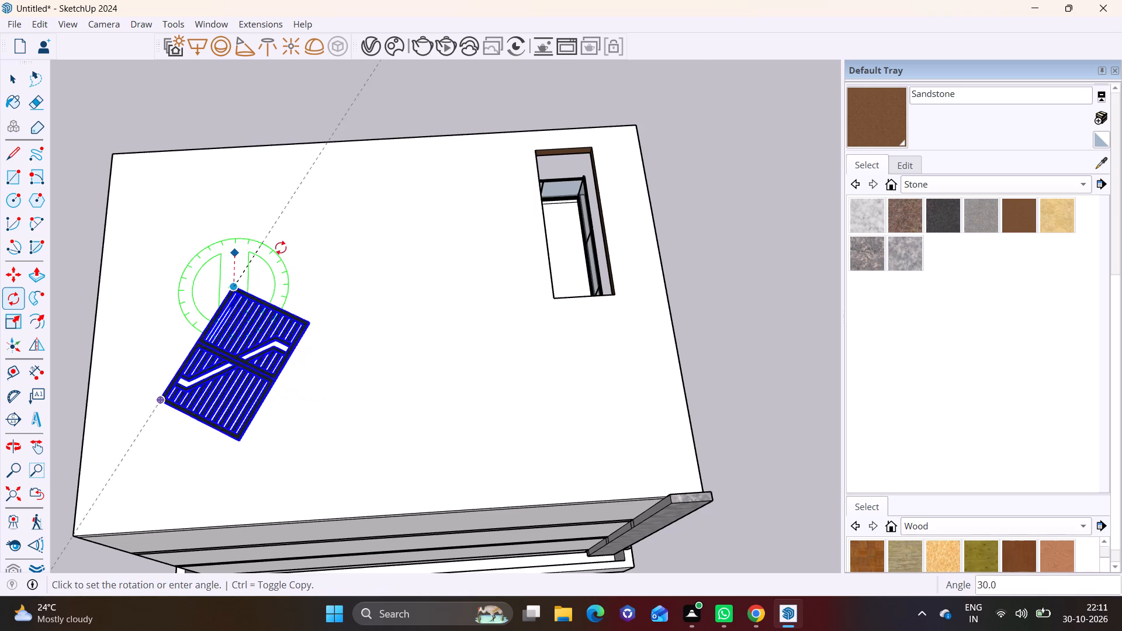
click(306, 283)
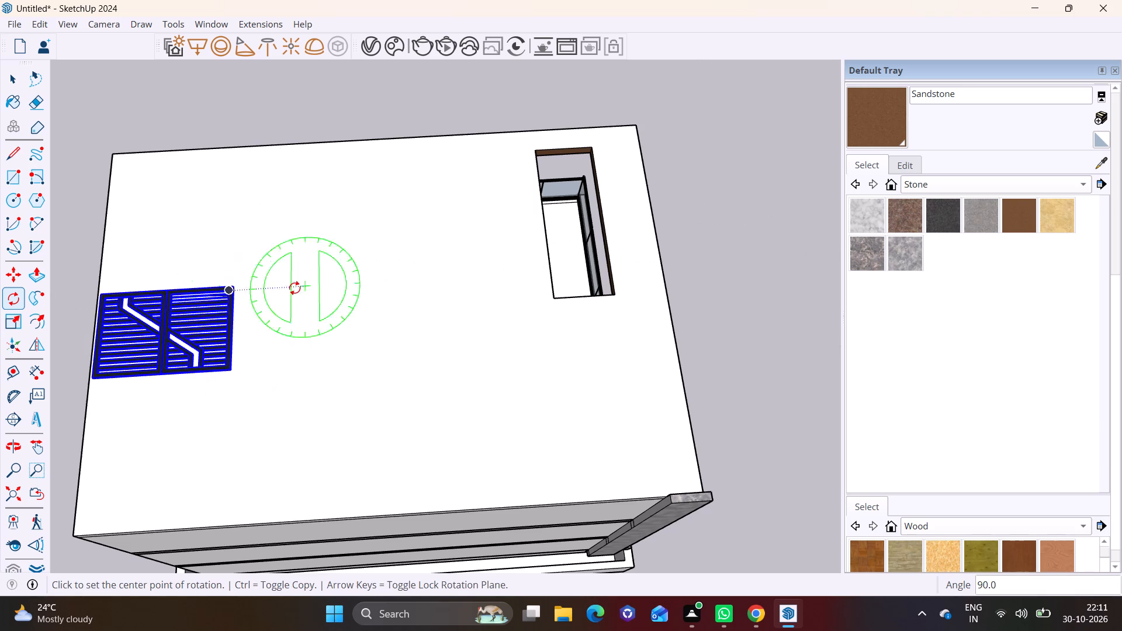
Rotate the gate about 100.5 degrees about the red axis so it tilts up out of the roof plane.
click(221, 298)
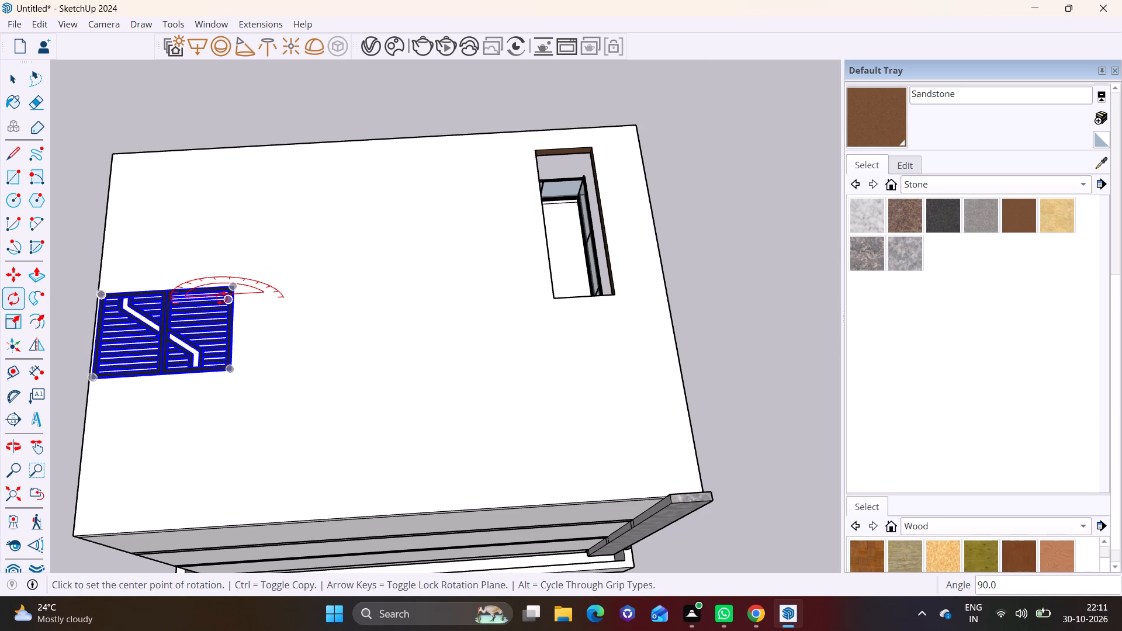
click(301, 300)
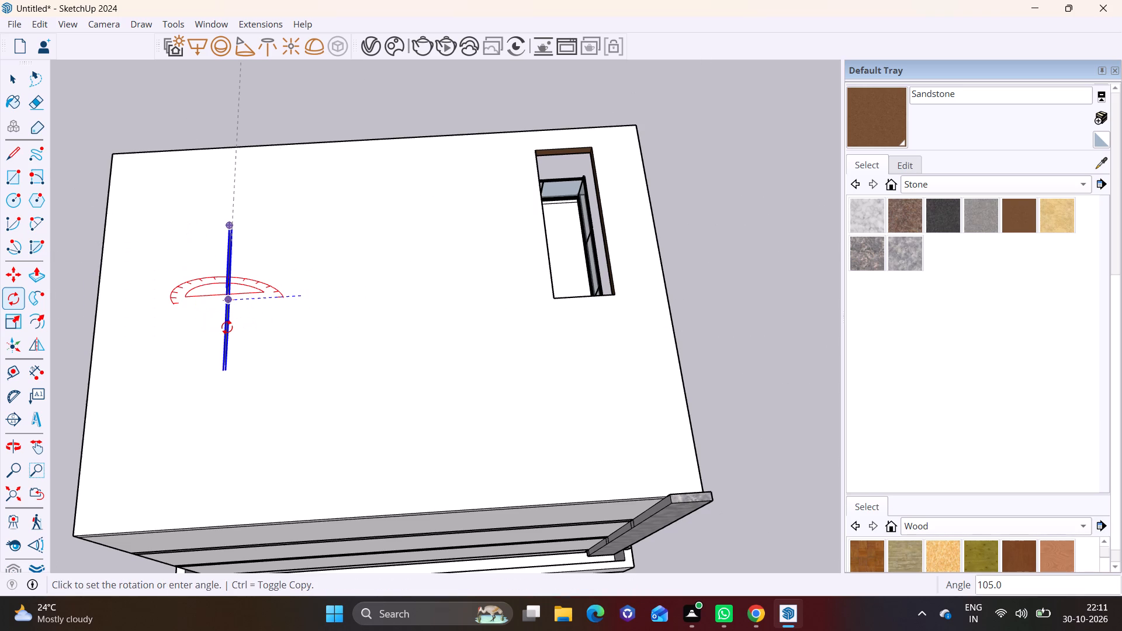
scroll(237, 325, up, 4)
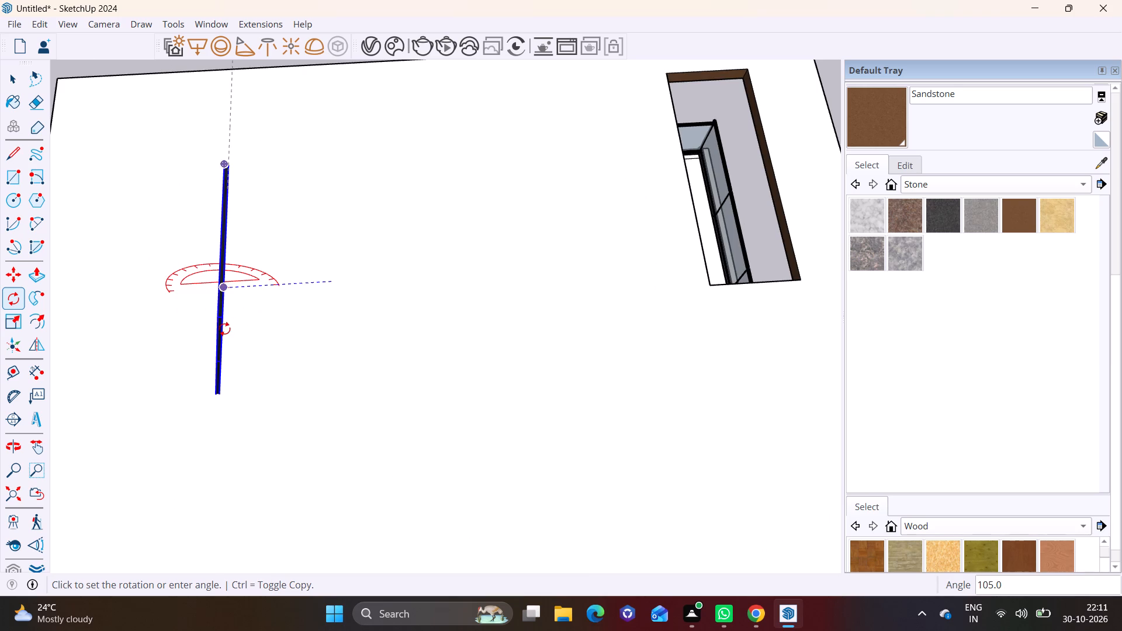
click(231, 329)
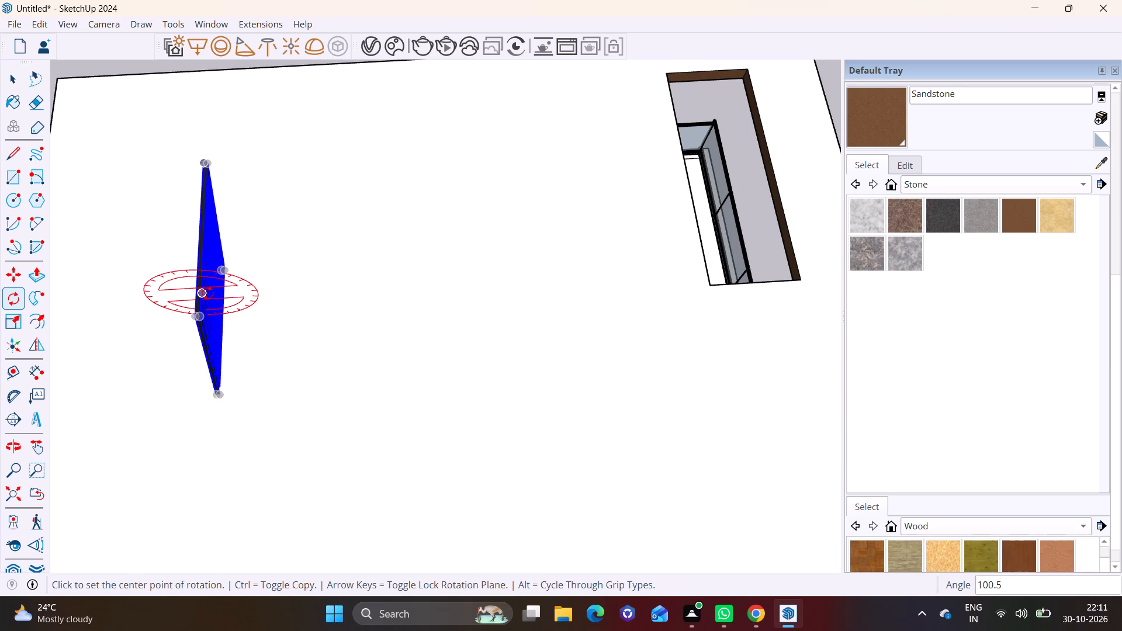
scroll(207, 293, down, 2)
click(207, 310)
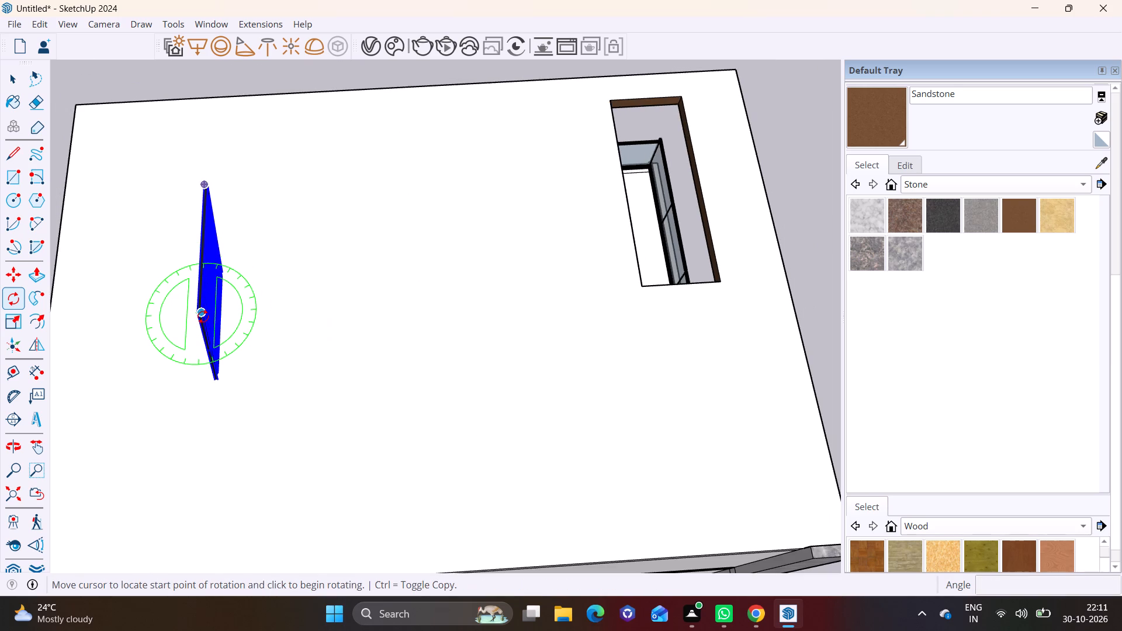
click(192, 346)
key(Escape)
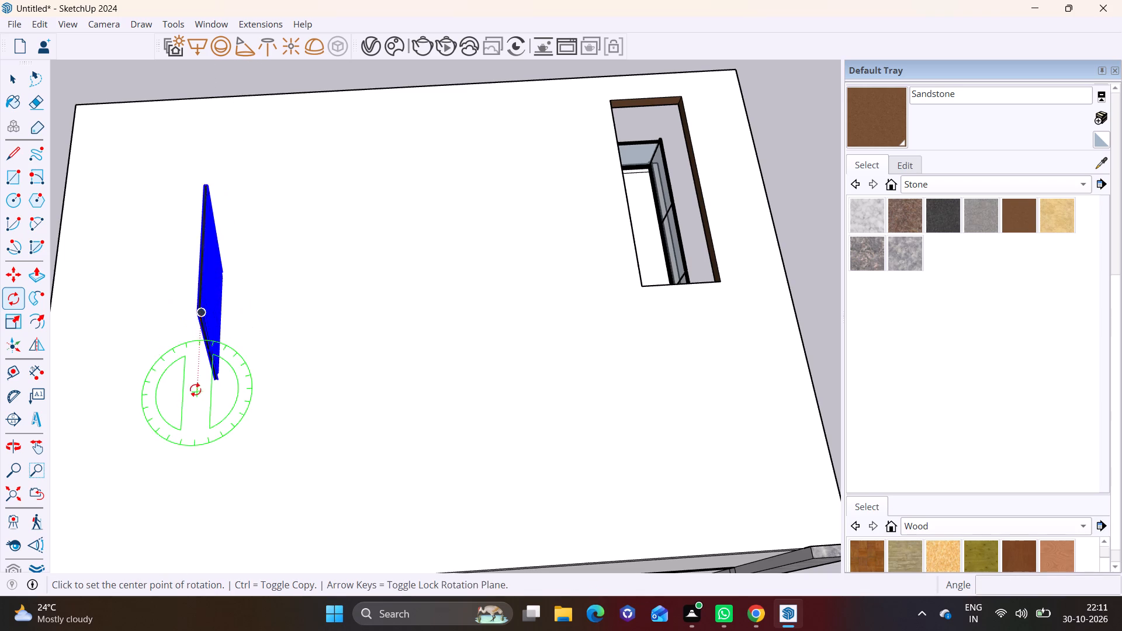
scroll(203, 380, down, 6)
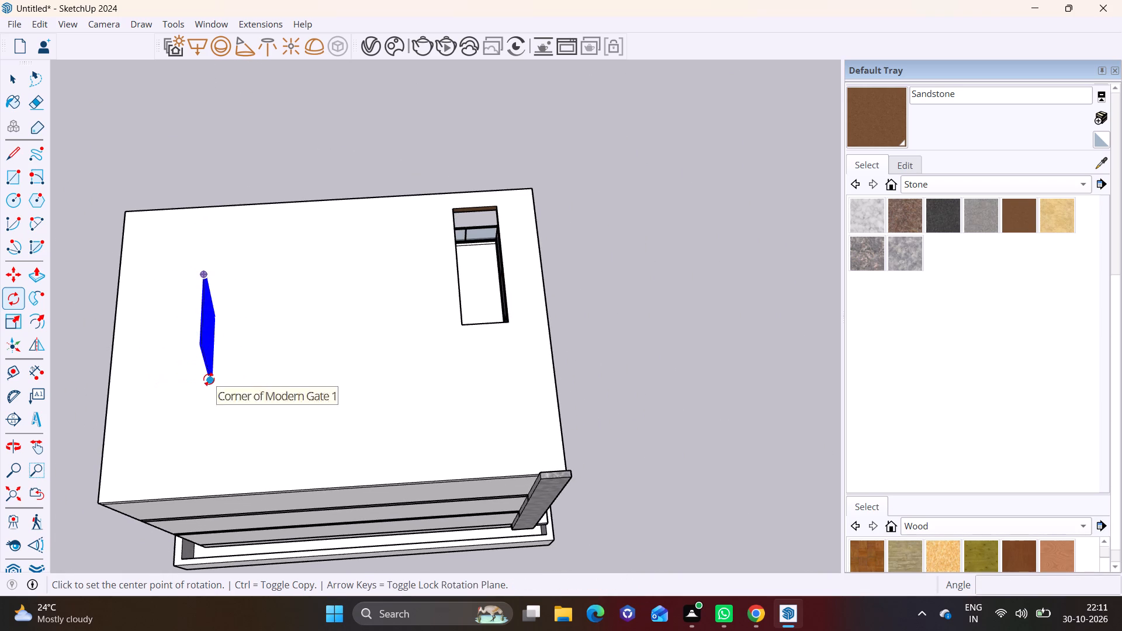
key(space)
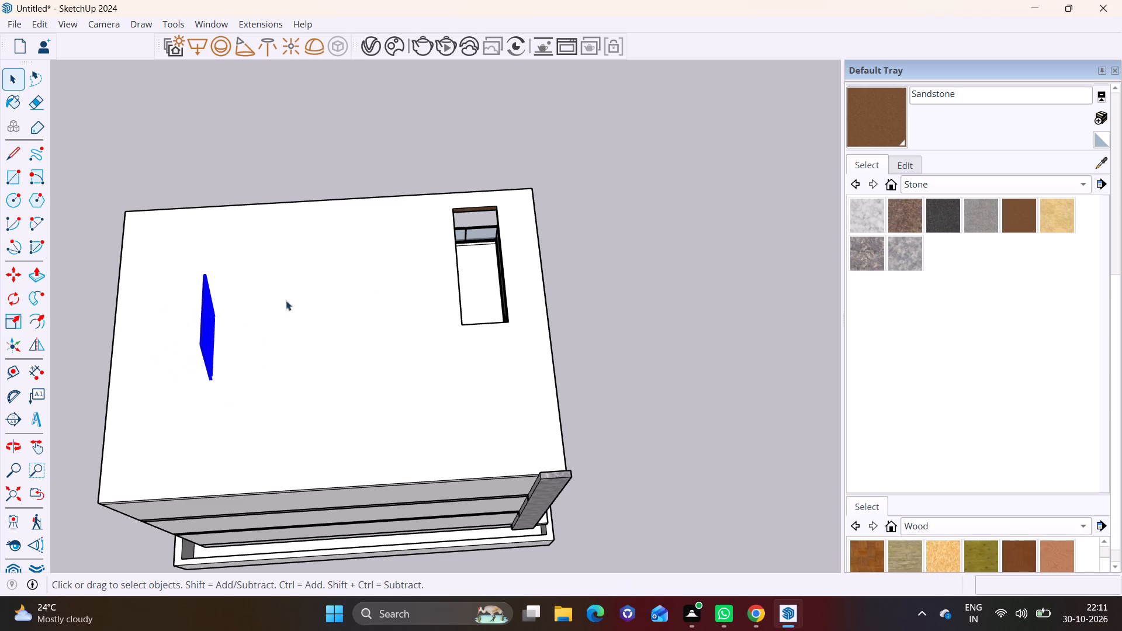
Delete the Modern Gate standing on the roof.
key(Print)
scroll(344, 296, down, 4)
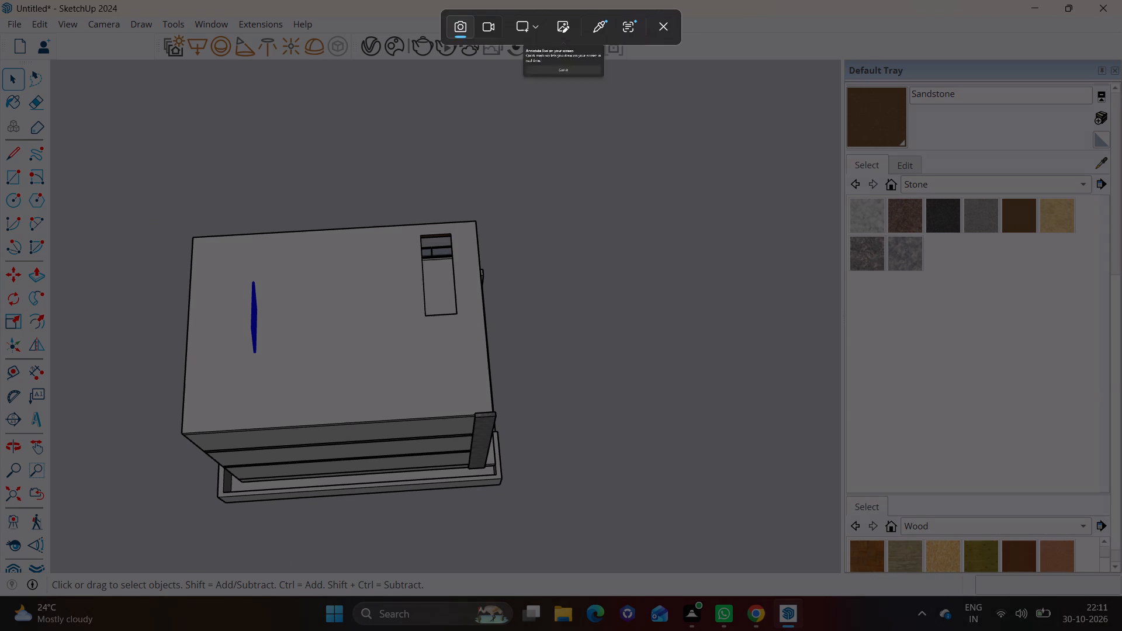
key(Delete)
drag(586, 224, 595, 228)
drag(219, 265, 294, 354)
key(Delete)
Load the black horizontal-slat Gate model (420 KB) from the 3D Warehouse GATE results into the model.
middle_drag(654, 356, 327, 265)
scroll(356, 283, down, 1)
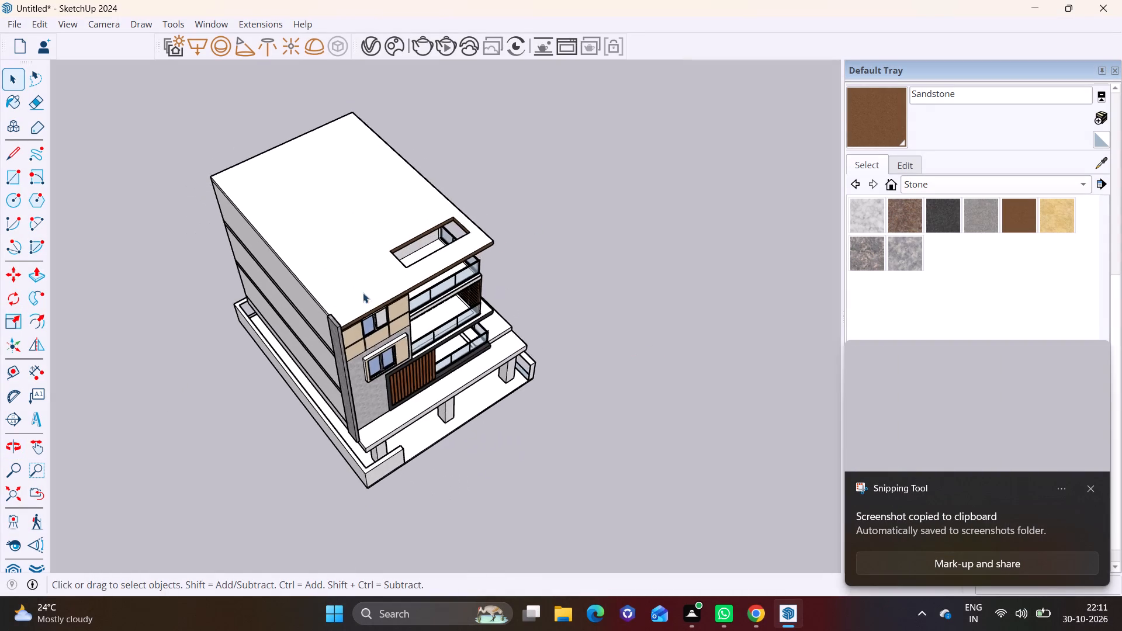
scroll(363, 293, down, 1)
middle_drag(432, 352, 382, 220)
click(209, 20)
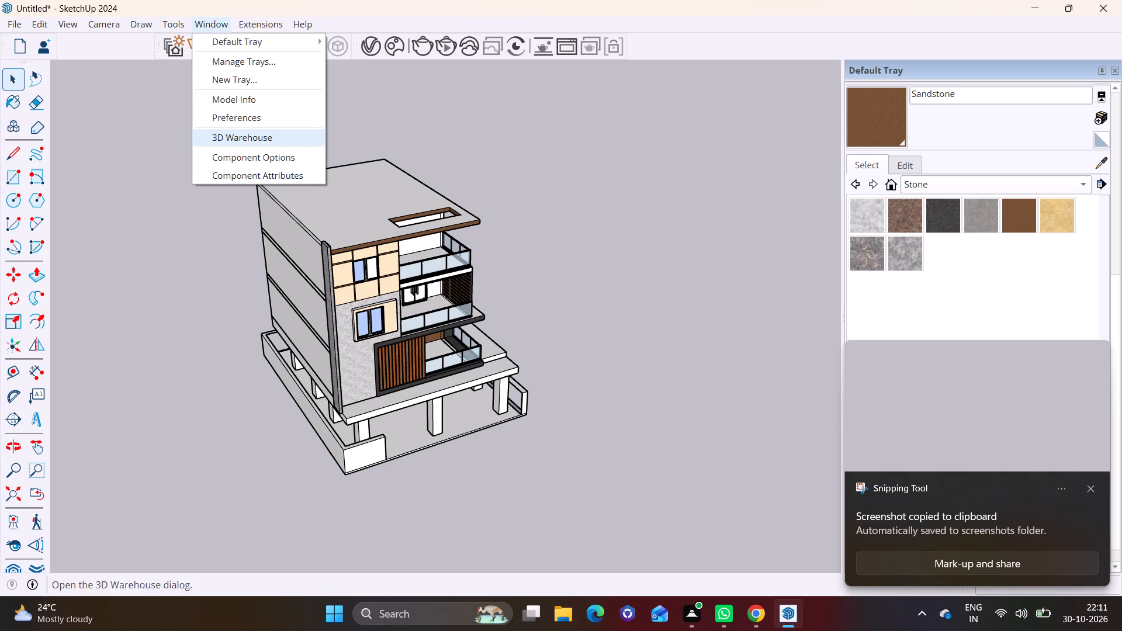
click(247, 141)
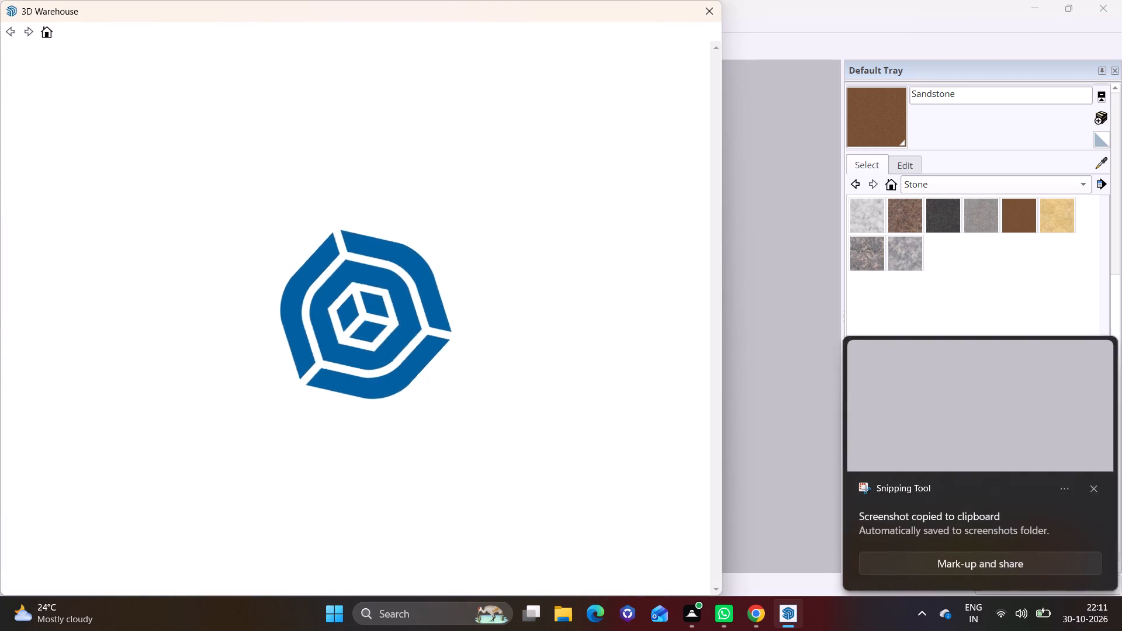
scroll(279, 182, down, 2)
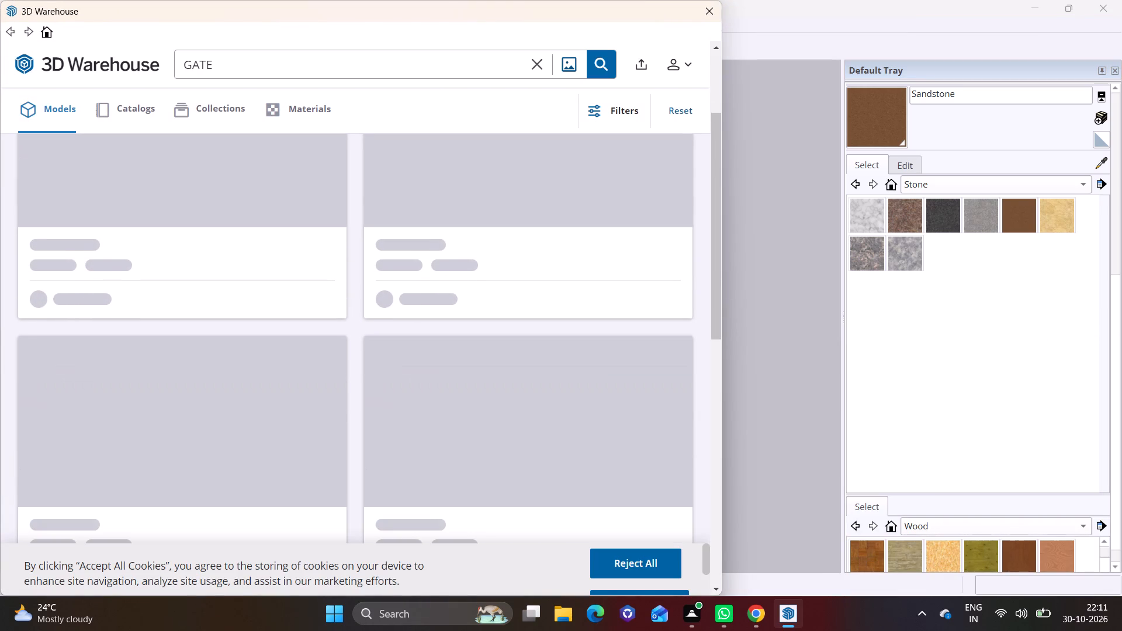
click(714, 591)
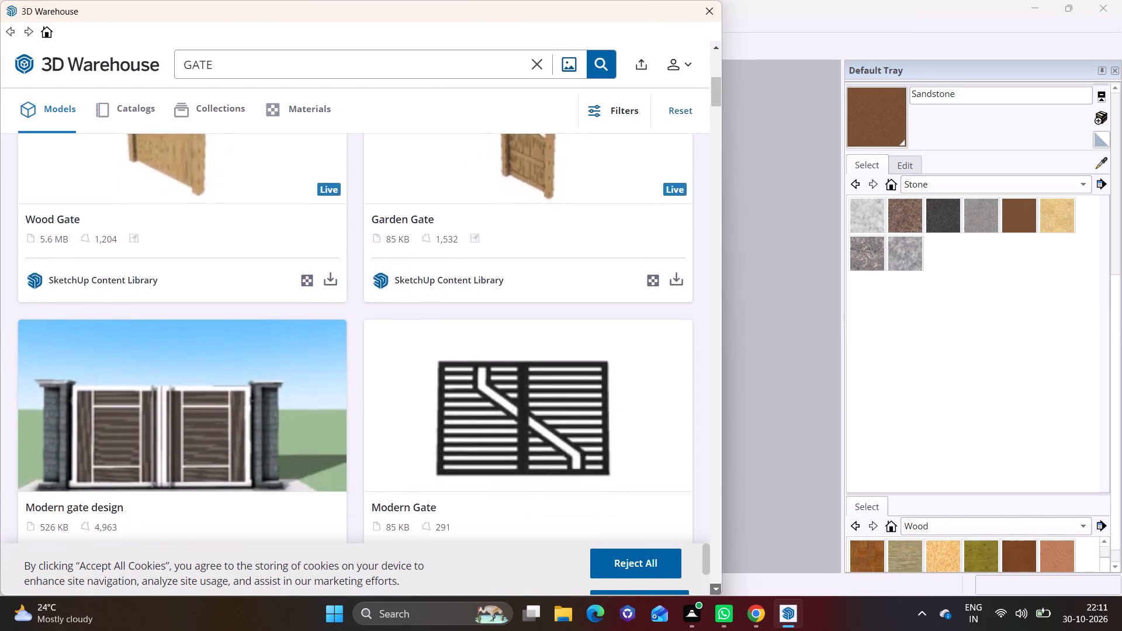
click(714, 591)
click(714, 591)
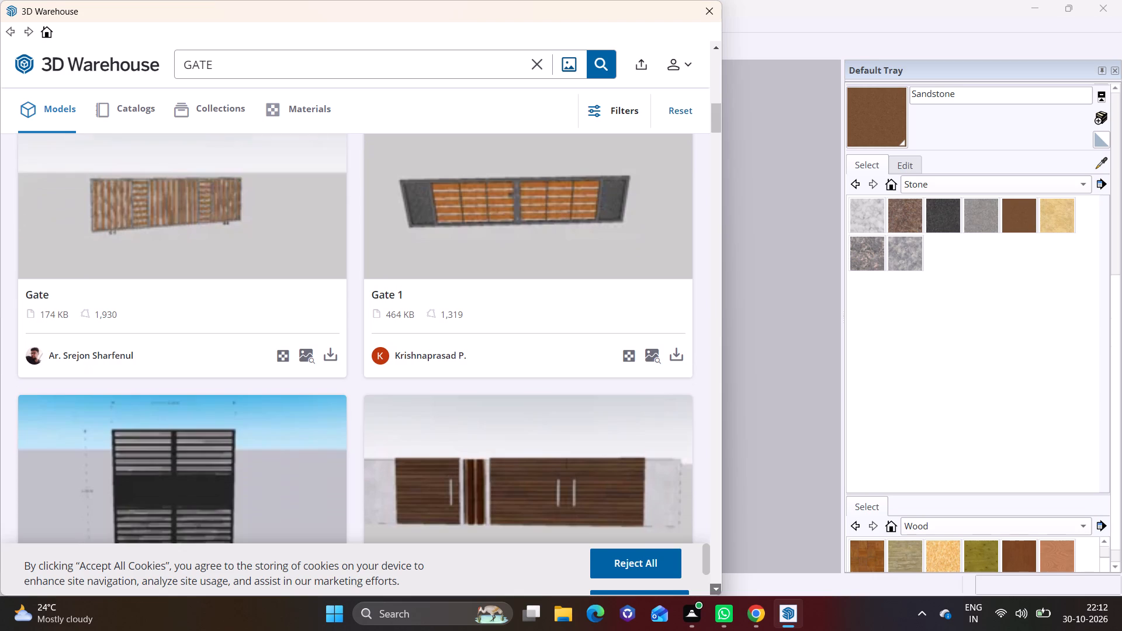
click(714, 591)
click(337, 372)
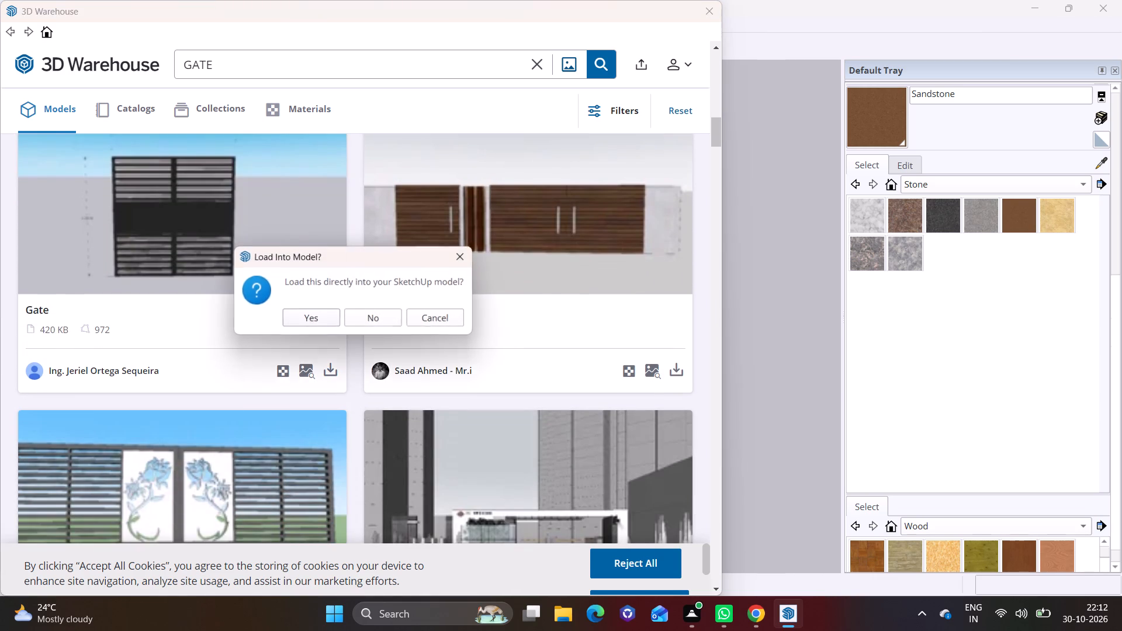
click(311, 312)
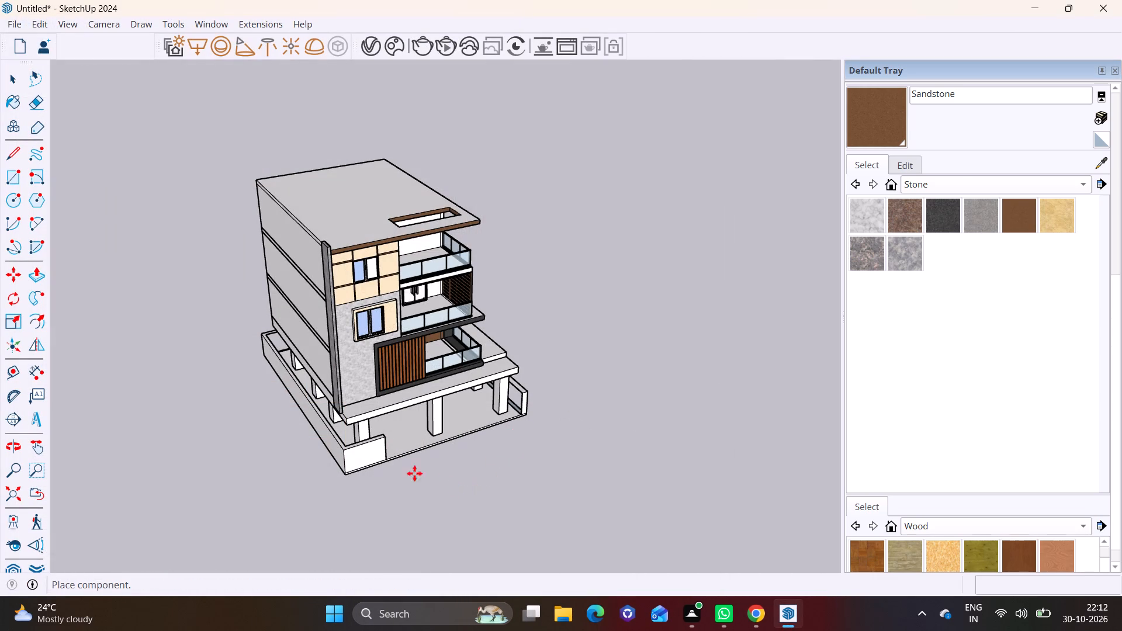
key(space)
Draw a line about 11" long across the end face of the front boundary wall, slightly below its top edge.
shift+middle_drag(511, 464, 494, 379)
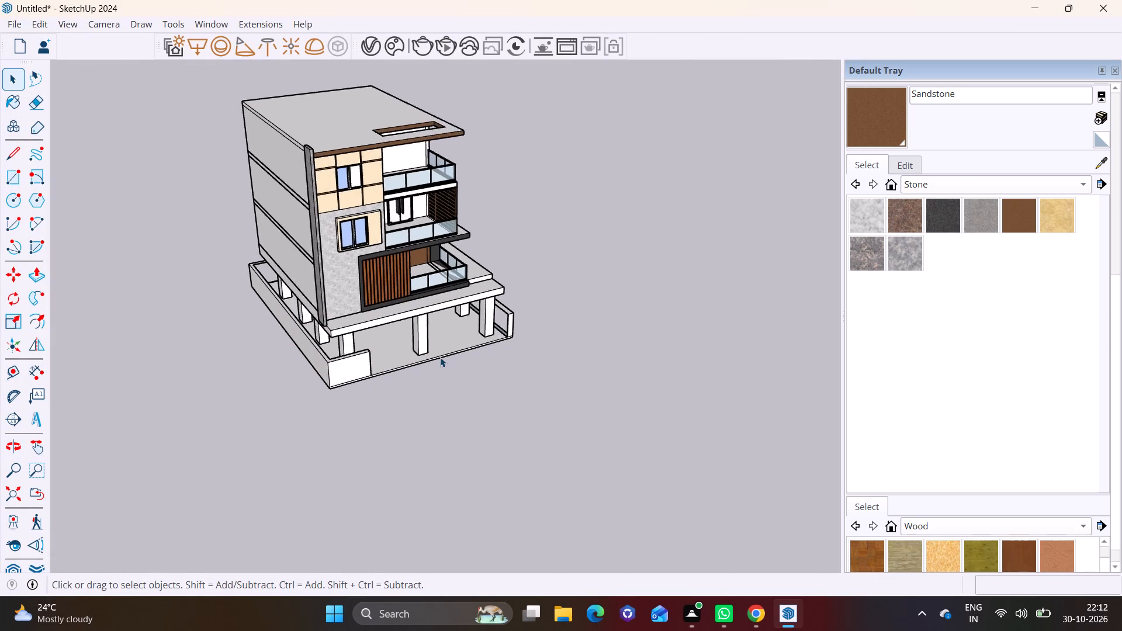
scroll(440, 357, up, 10)
middle_drag(399, 340, 302, 252)
shift+middle_drag(279, 278, 316, 324)
scroll(288, 320, up, 1)
middle_drag(287, 320, 240, 296)
scroll(196, 331, up, 4)
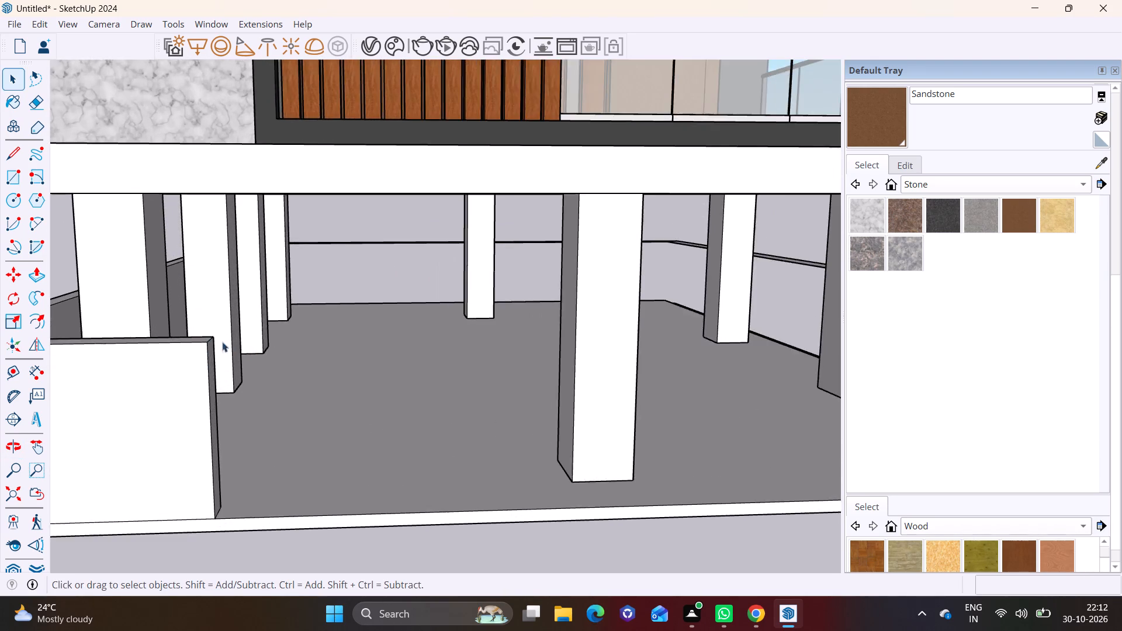
middle_drag(264, 350, 147, 398)
click(2, 152)
shift+middle_drag(146, 331, 278, 308)
scroll(201, 344, up, 4)
click(302, 387)
click(318, 376)
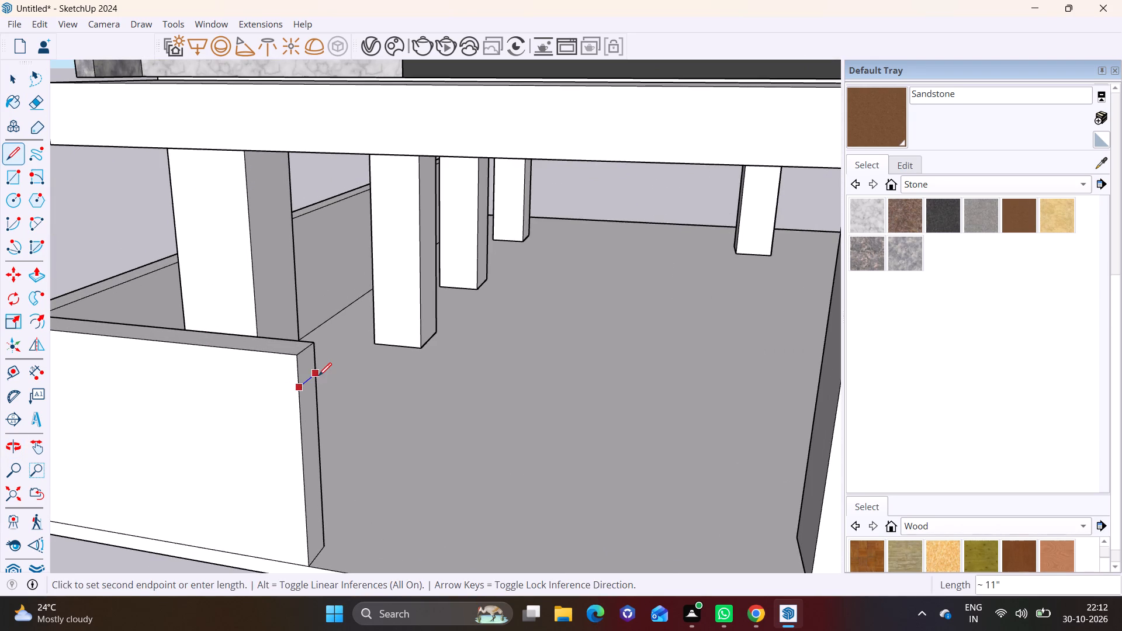
key(space)
Push/Pull the lower part of the wall's end face about 5' 9 3/4" into the front opening.
click(309, 409)
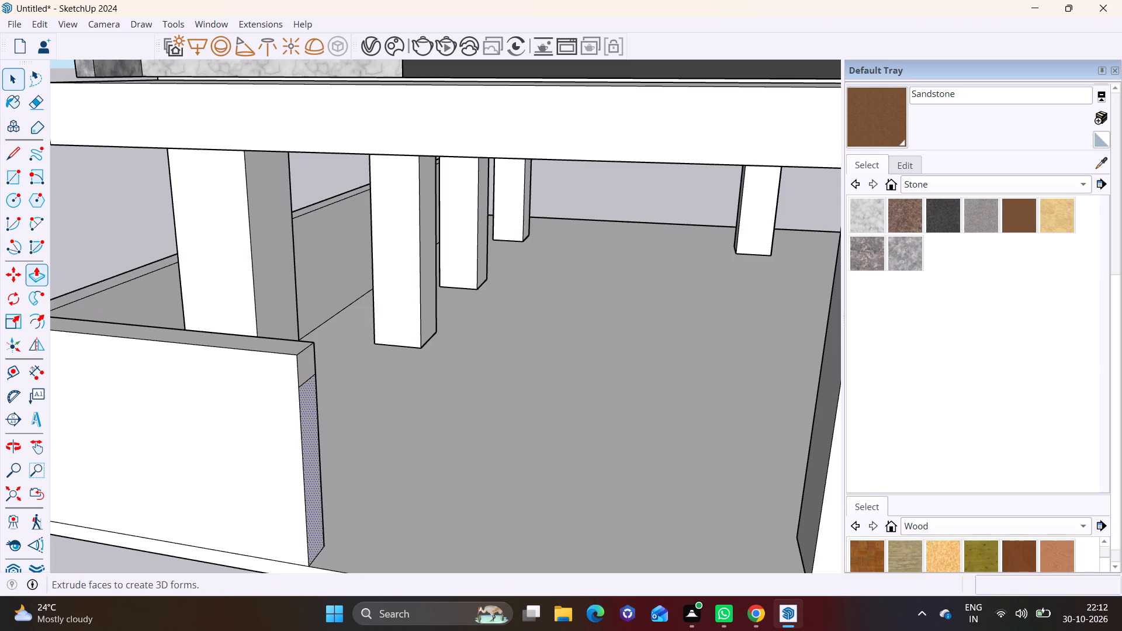
click(33, 268)
click(311, 419)
scroll(409, 427, down, 1)
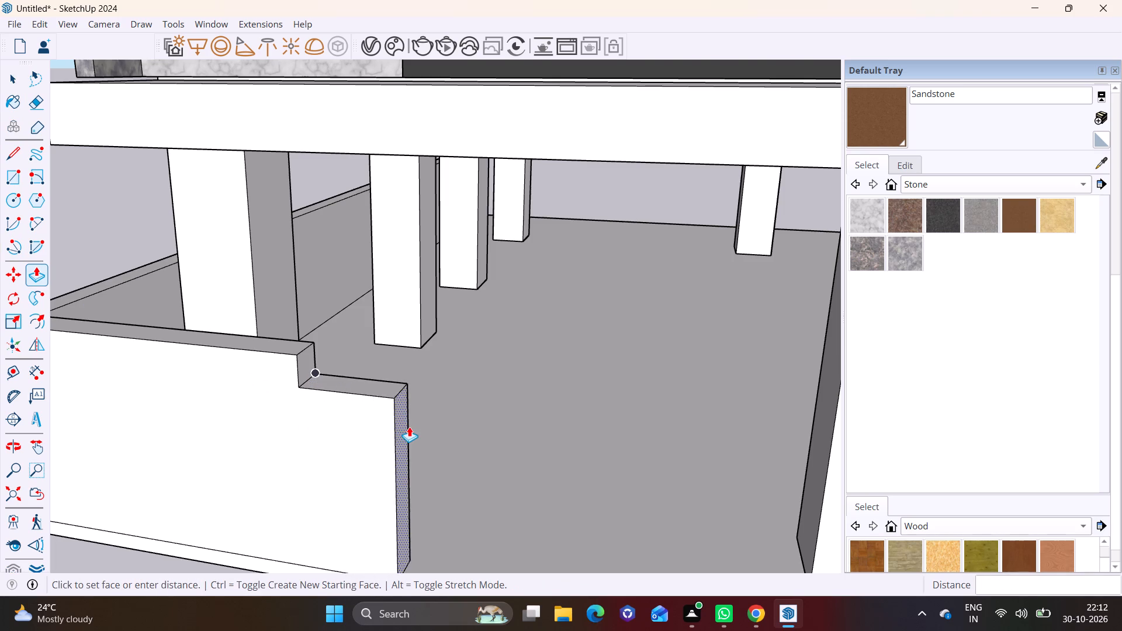
scroll(409, 427, down, 3)
click(506, 445)
Extend the lowered wall section's end face about 1' 9/16" further into the front opening.
shift+middle_drag(511, 443, 449, 422)
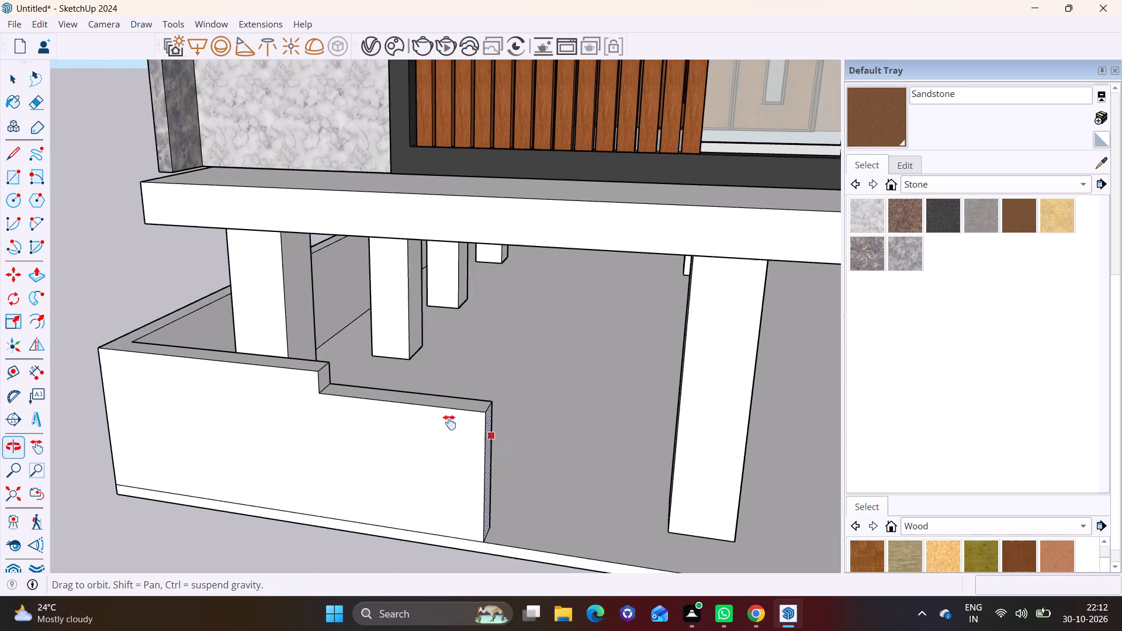
shift+middle_drag(449, 422, 334, 406)
scroll(327, 405, up, 1)
middle_drag(327, 405, 440, 400)
scroll(448, 404, down, 8)
shift+middle_drag(483, 436, 403, 432)
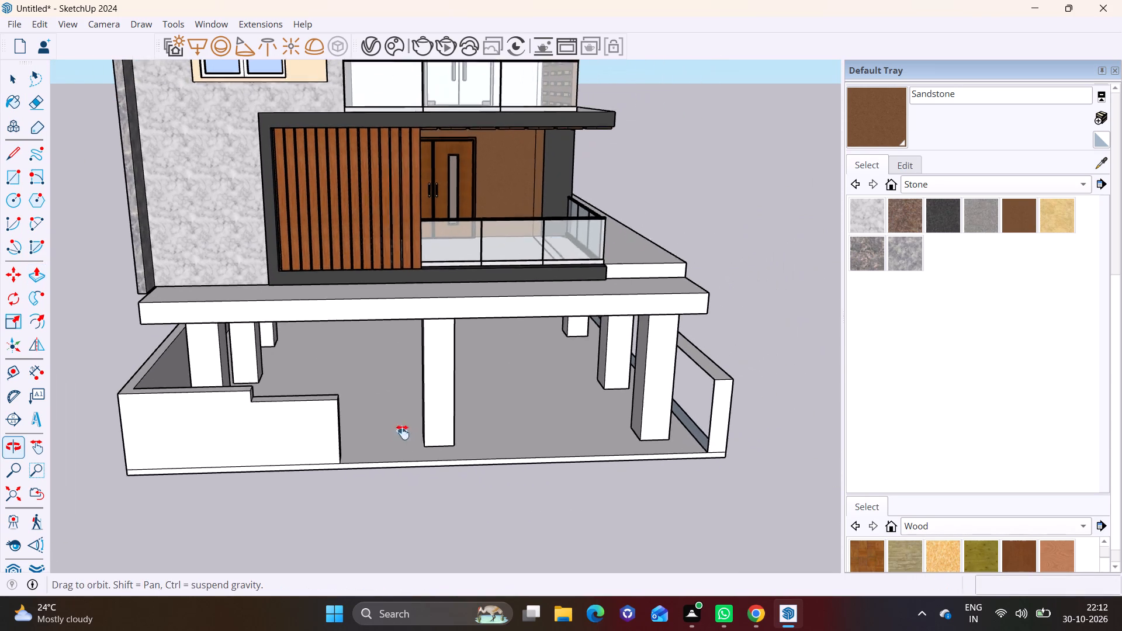
shift+middle_drag(403, 432, 402, 445)
shift+middle_drag(382, 455, 295, 441)
shift+scroll(356, 448, up, 1)
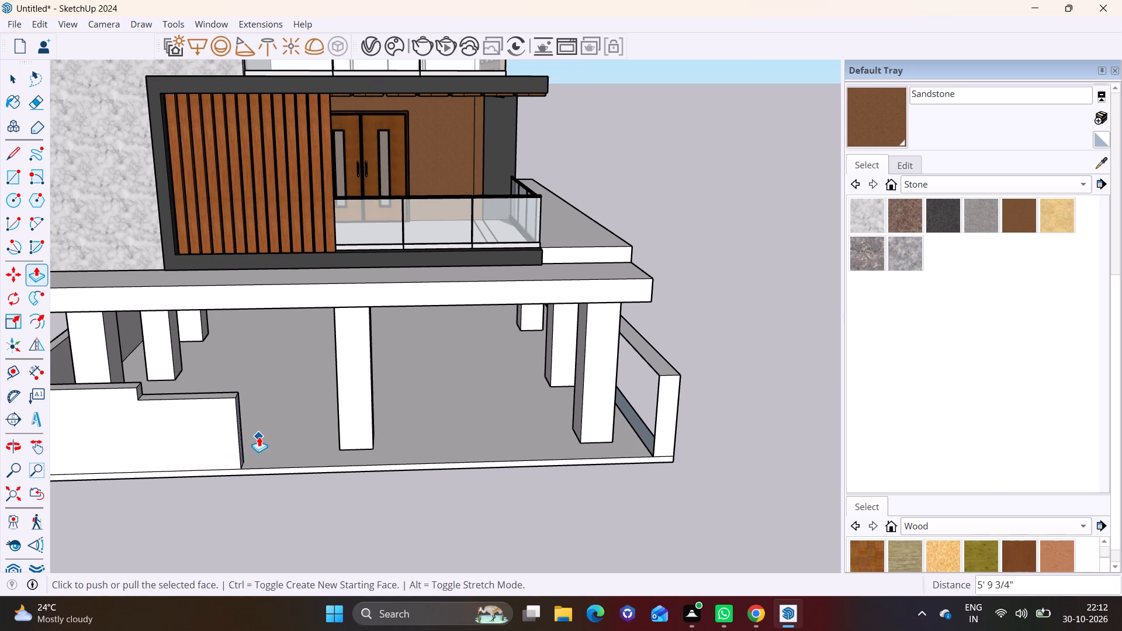
shift+middle_drag(259, 432, 314, 427)
scroll(302, 427, up, 3)
click(303, 422)
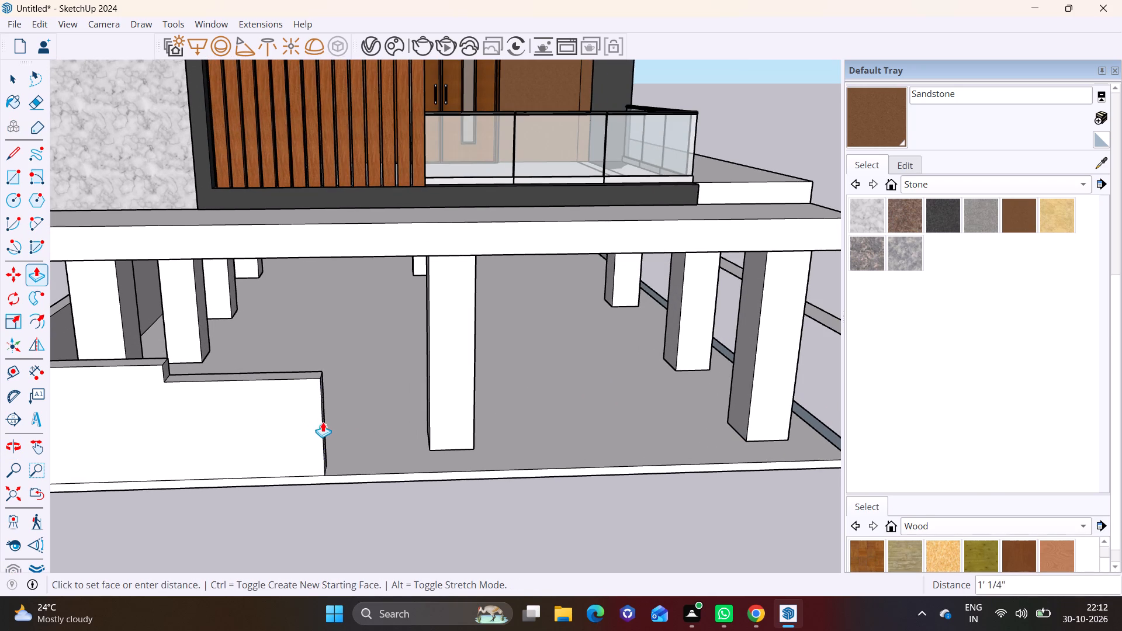
click(324, 423)
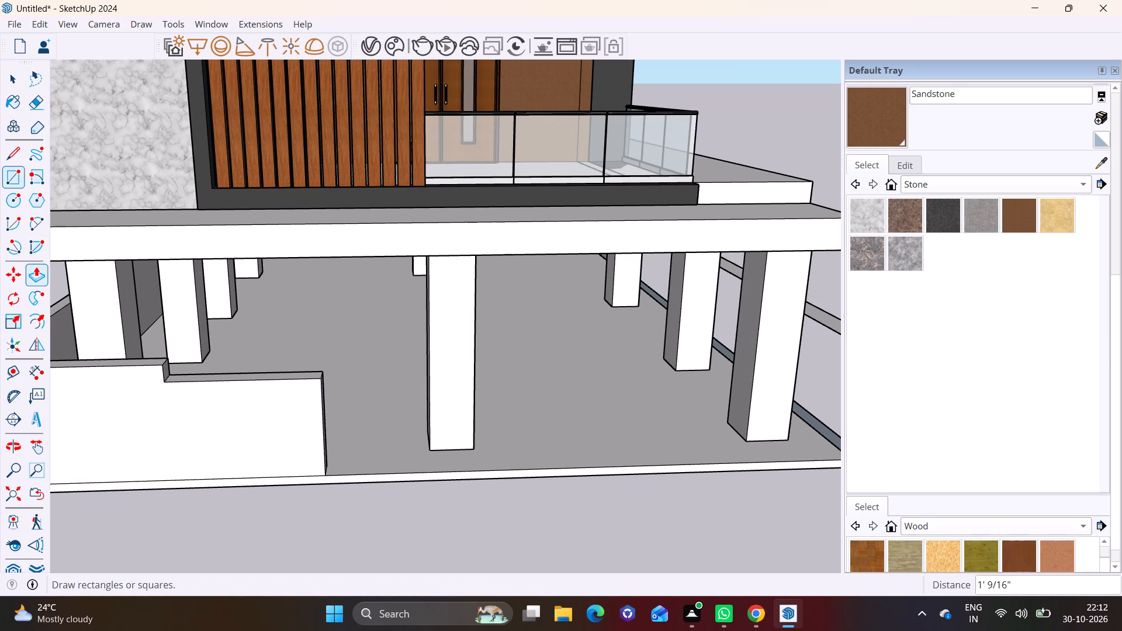
Pull a separate pillar section out of the lowered wall's end face, using a new starting face.
click(36, 278)
scroll(347, 375, up, 3)
middle_drag(297, 422, 218, 427)
click(268, 415)
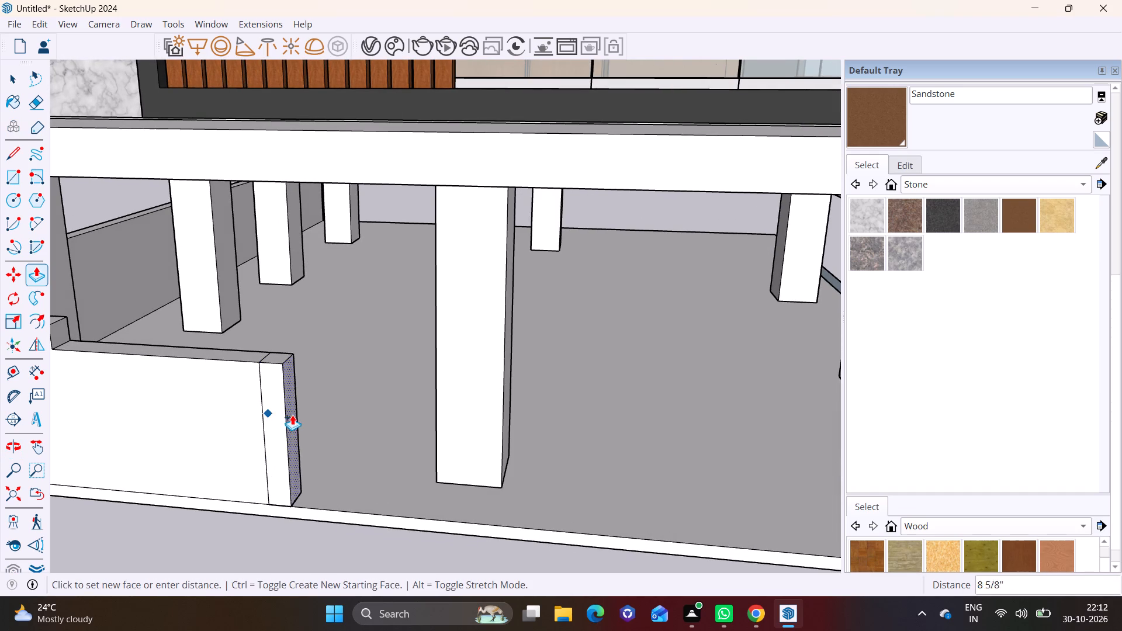
click(329, 421)
Push/Pull the top face of the end pillar up about 4' 2 5/8" above the lowered wall section.
key(space)
click(296, 364)
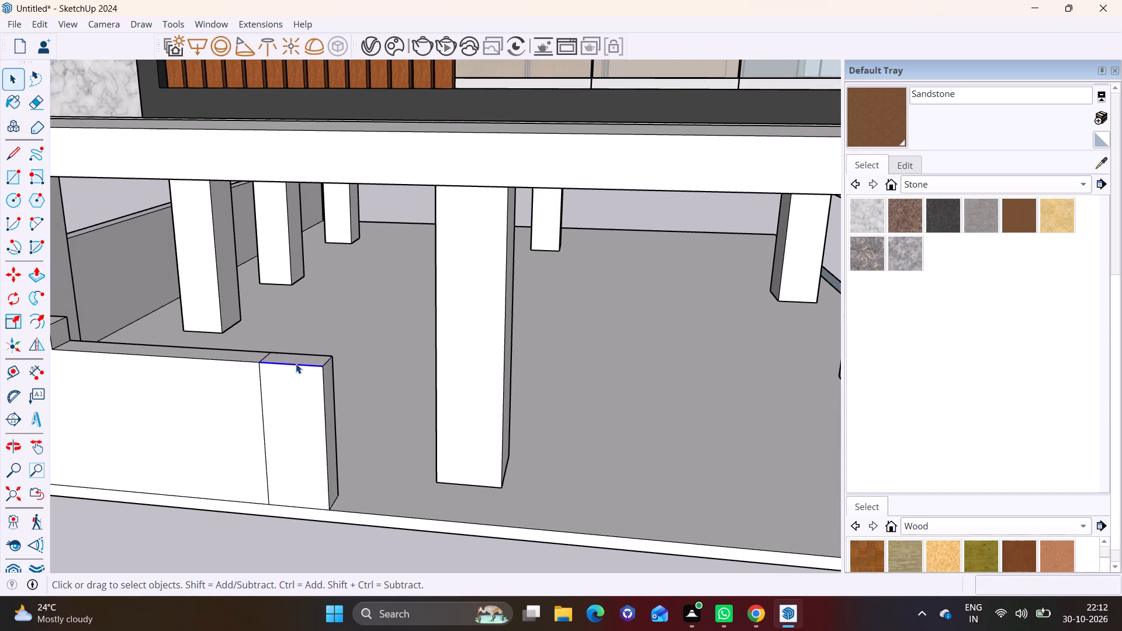
click(296, 360)
click(47, 275)
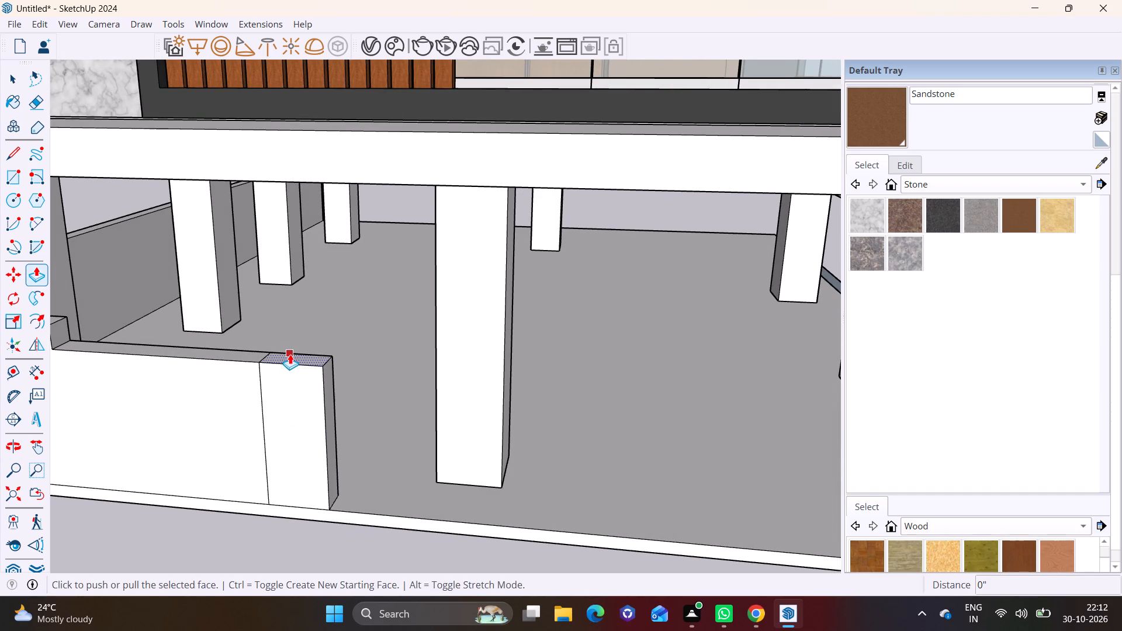
click(290, 360)
click(267, 222)
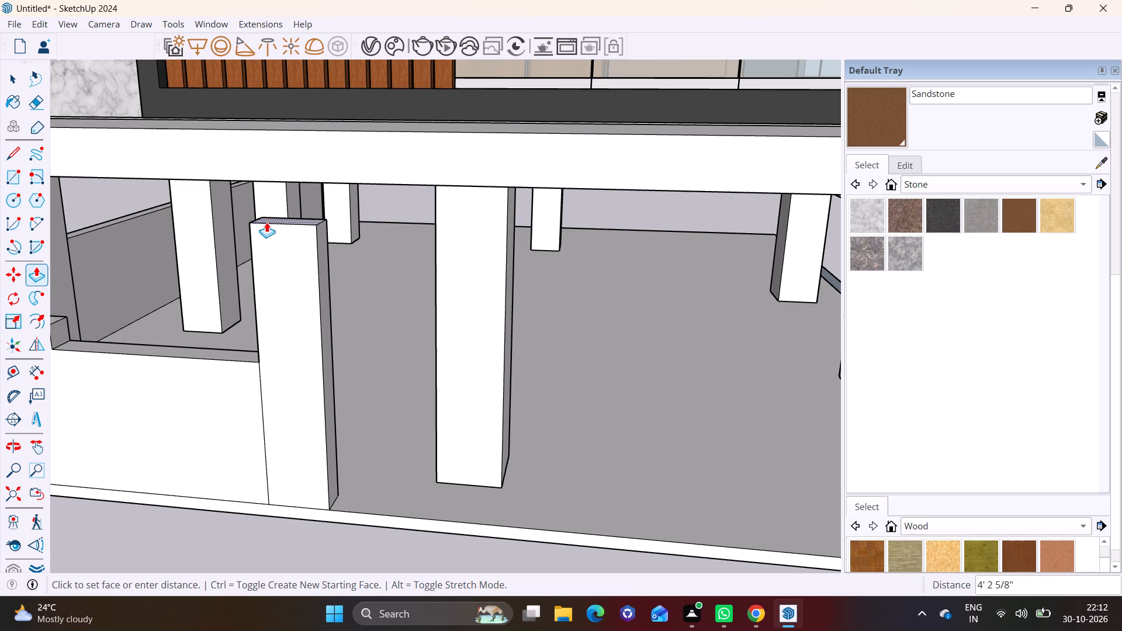
key(space)
Draw a vertical line on the wall's front face from the height step's inner corner down to the base line.
scroll(282, 360, down, 9)
shift+middle_drag(254, 360, 355, 301)
middle_drag(272, 341, 311, 254)
scroll(269, 286, up, 5)
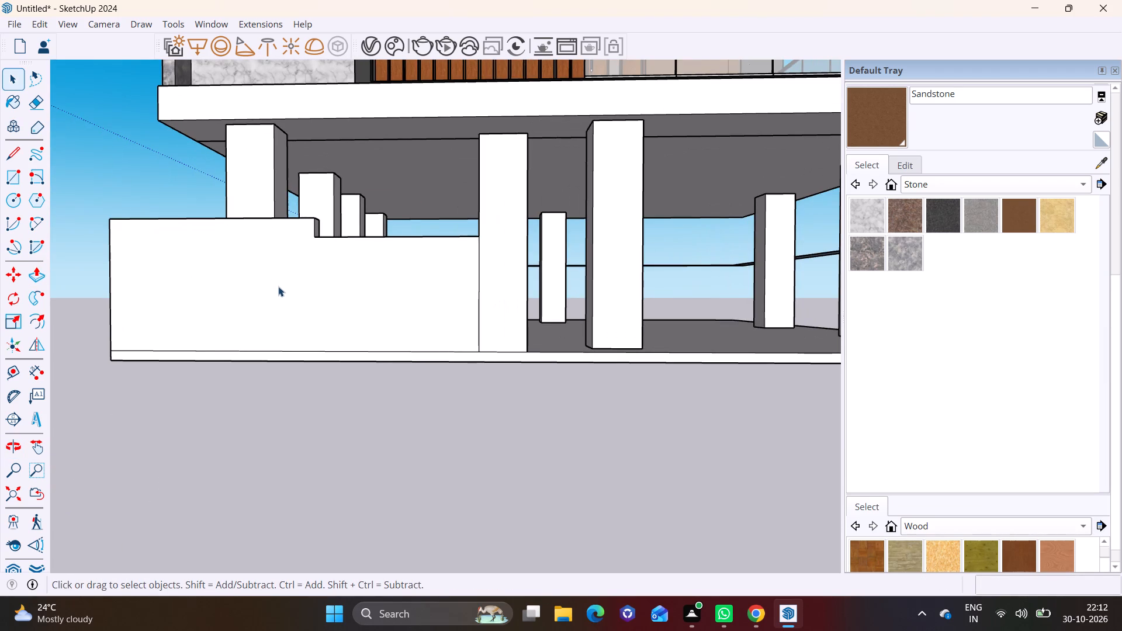
middle_drag(338, 304, 430, 313)
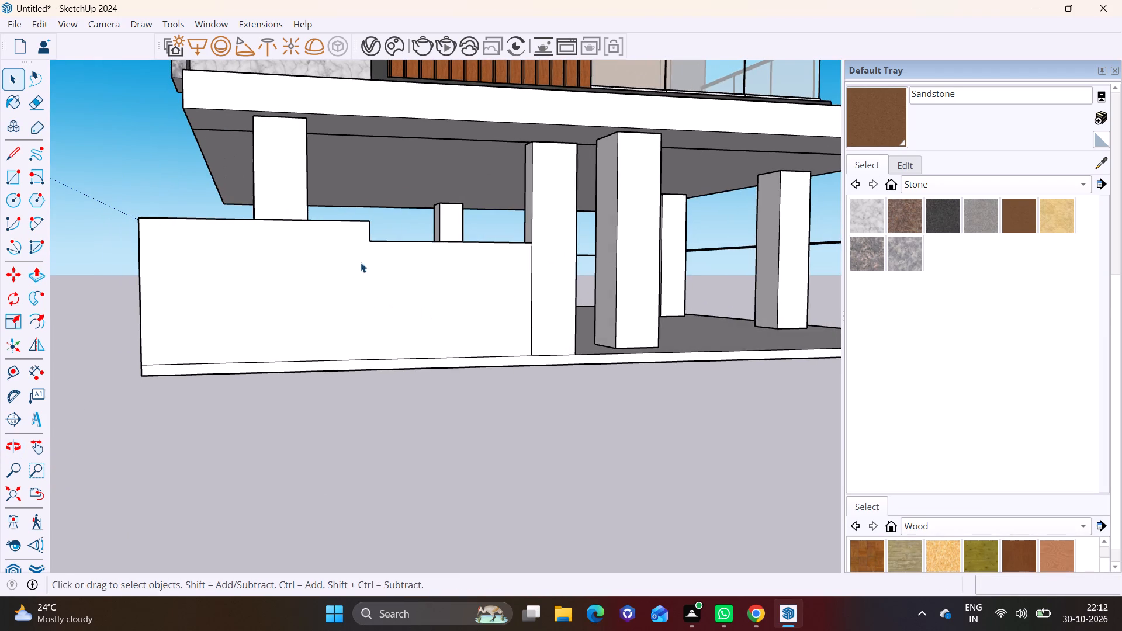
click(9, 151)
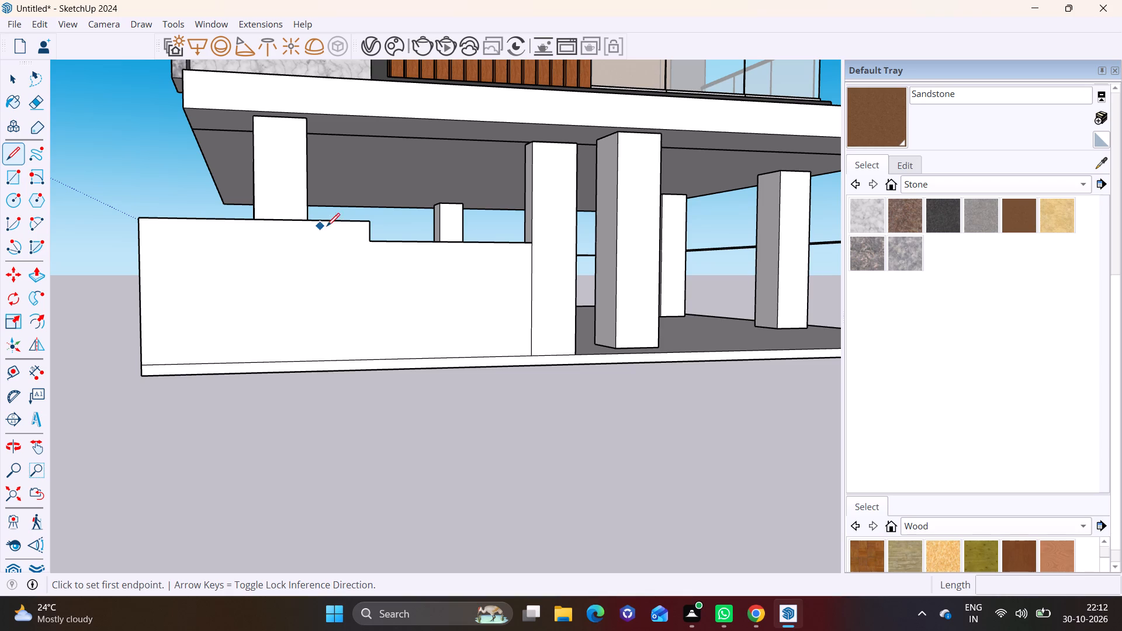
click(369, 241)
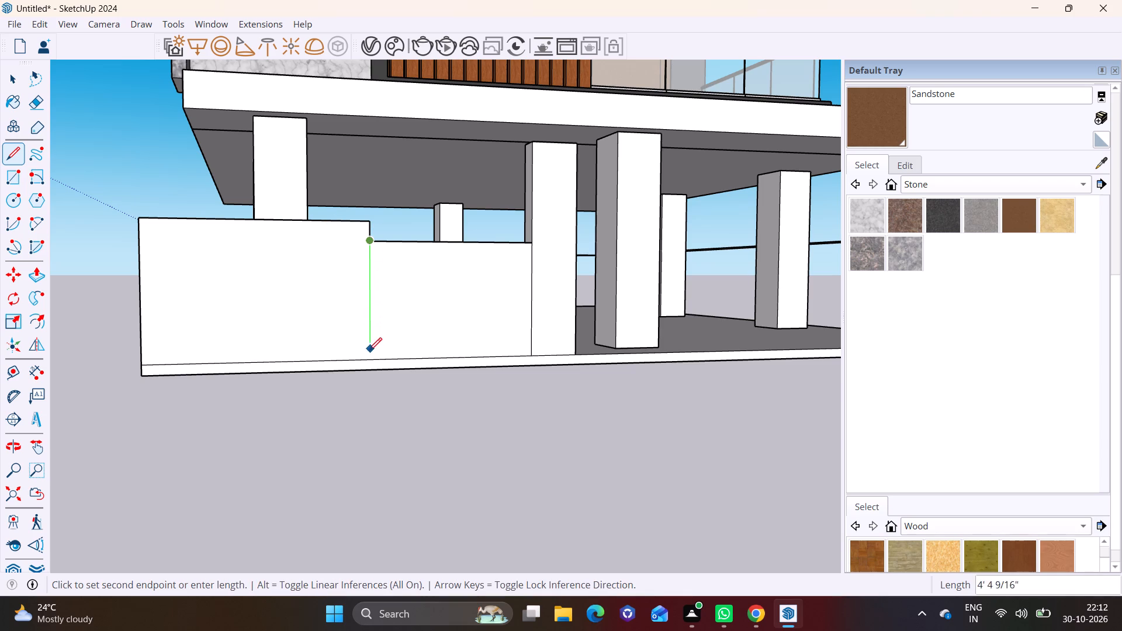
click(369, 362)
key(space)
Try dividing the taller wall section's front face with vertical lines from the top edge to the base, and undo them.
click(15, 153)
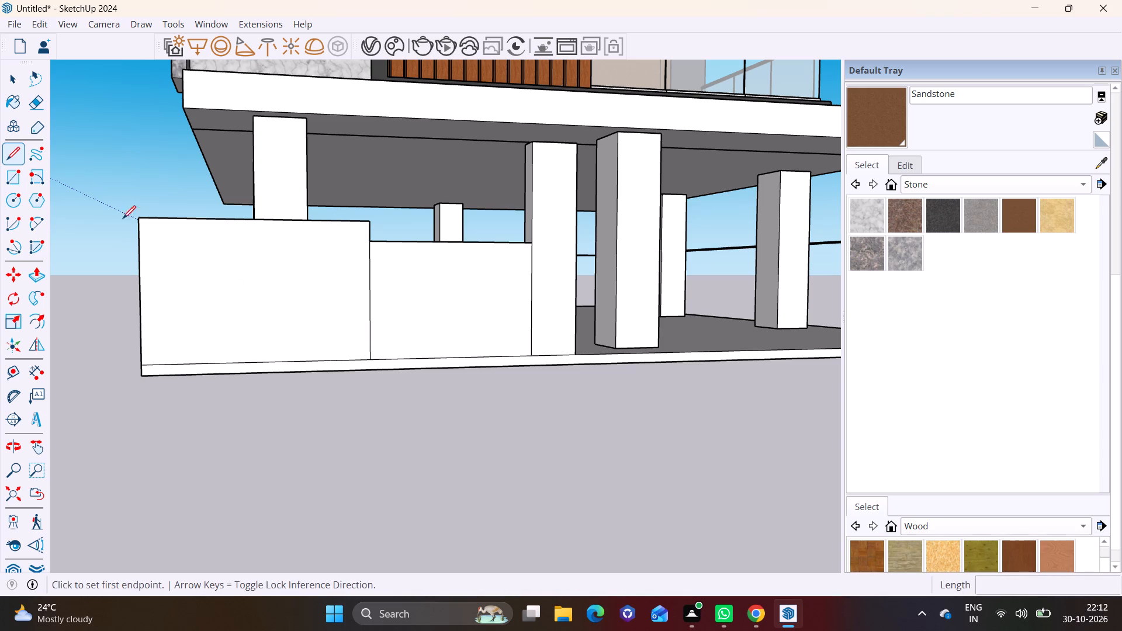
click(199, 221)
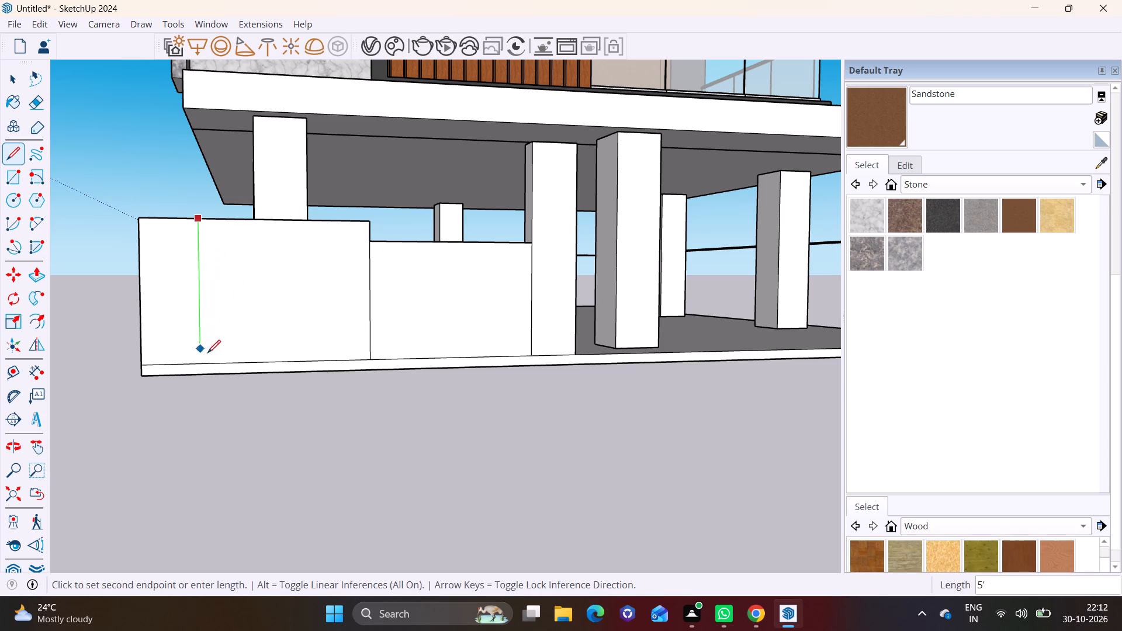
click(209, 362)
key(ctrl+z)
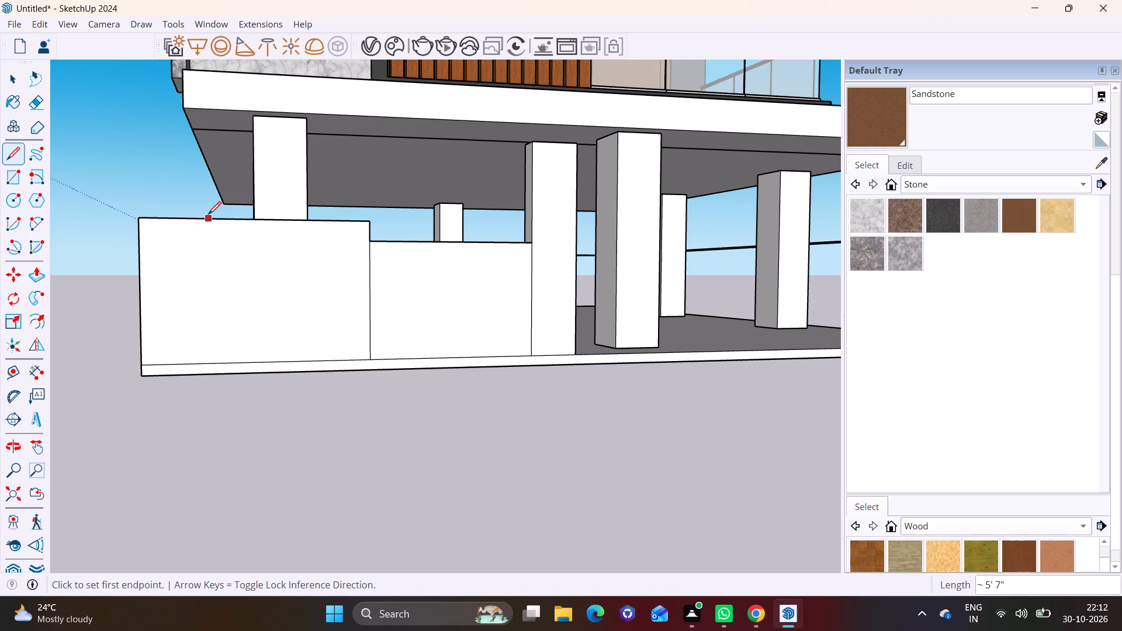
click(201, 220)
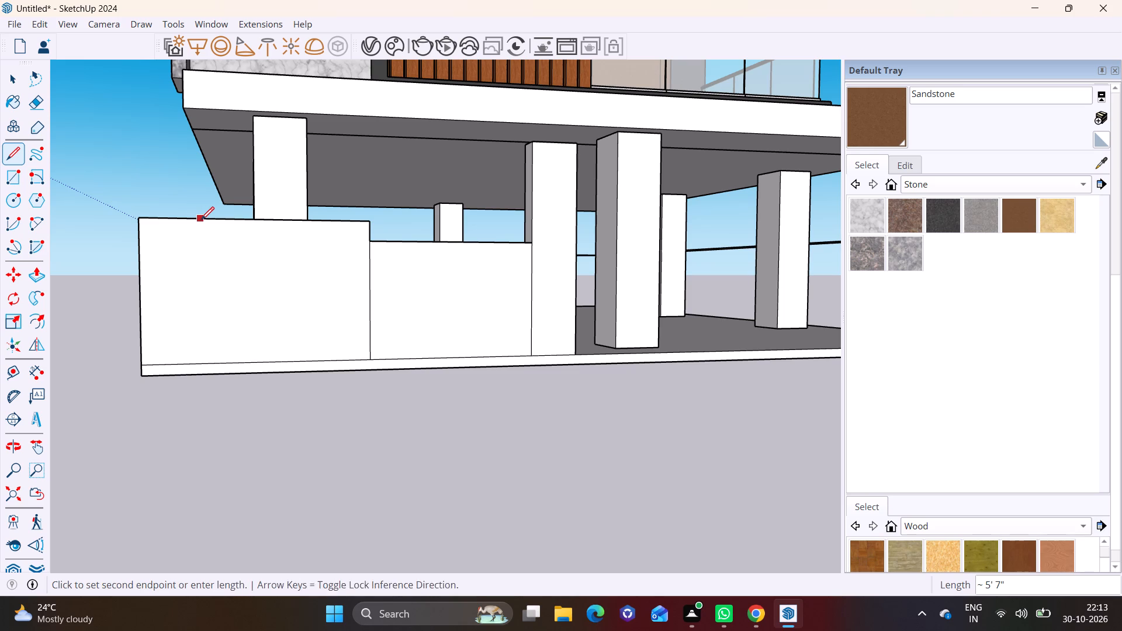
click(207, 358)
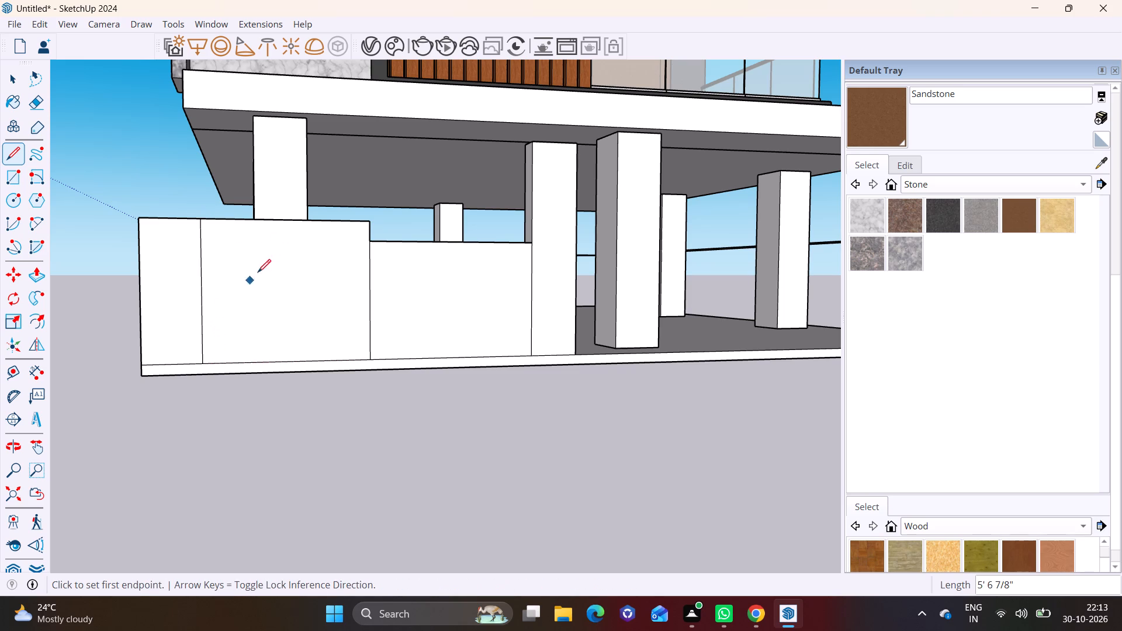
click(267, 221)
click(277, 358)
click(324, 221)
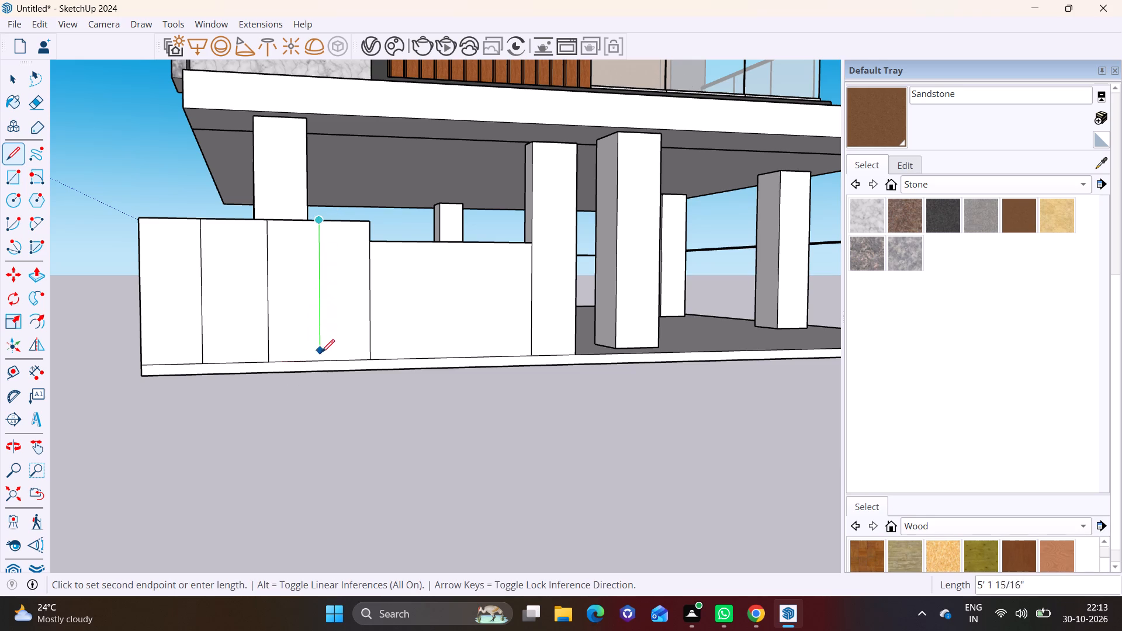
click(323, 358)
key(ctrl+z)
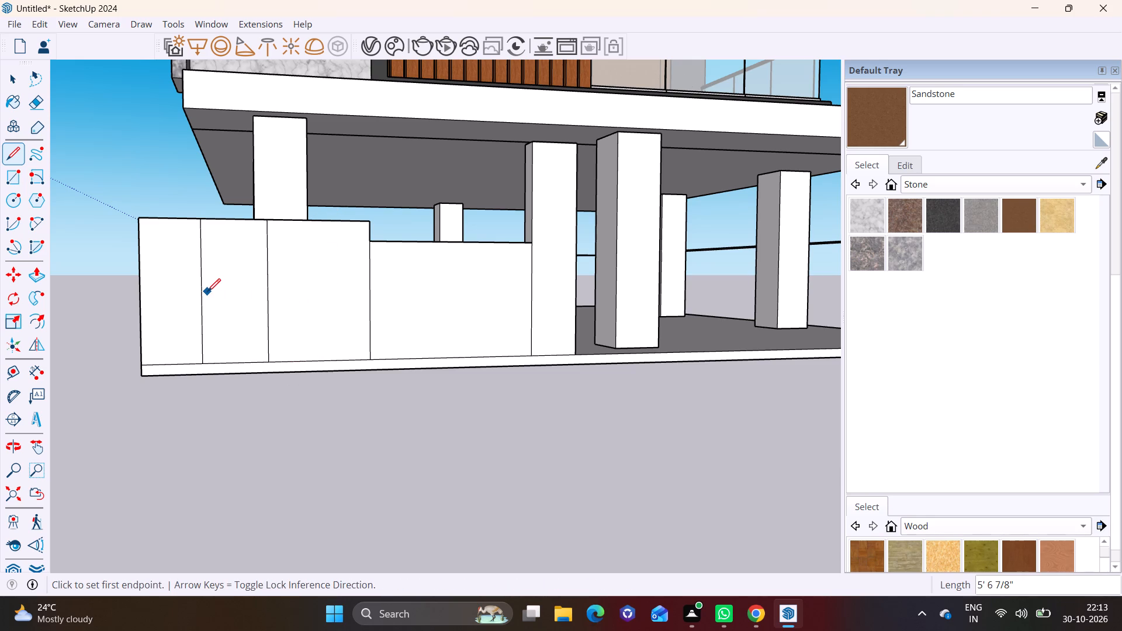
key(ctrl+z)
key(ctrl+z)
Draw three spaced vertical lines about 5' 6 7/8" long across the taller wall section's front face, from top edge to base line.
click(192, 216)
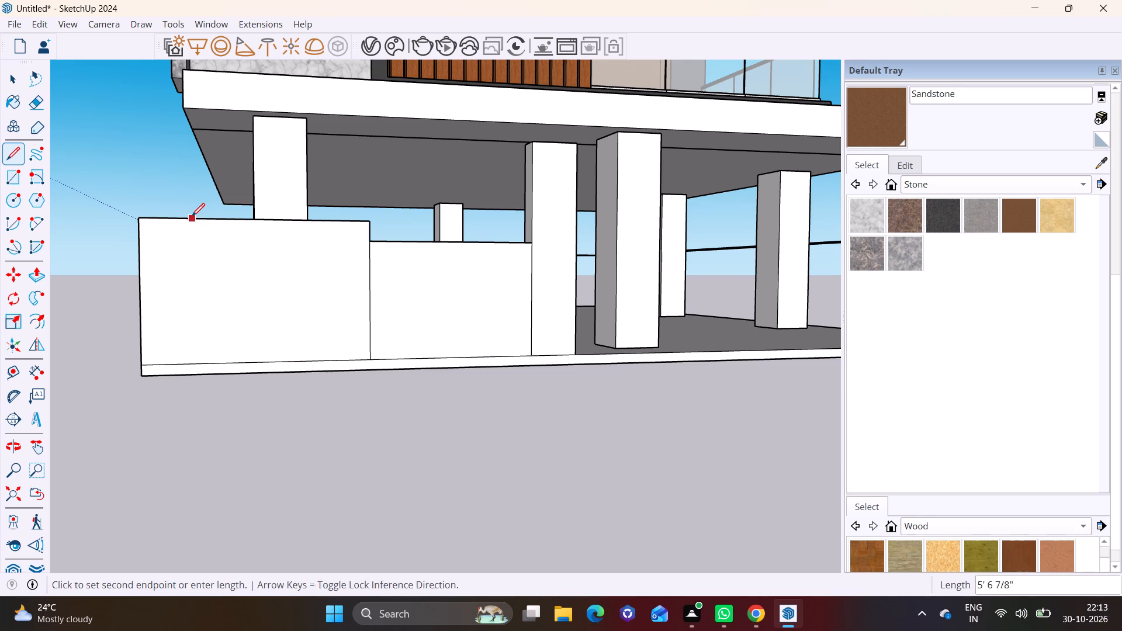
click(193, 361)
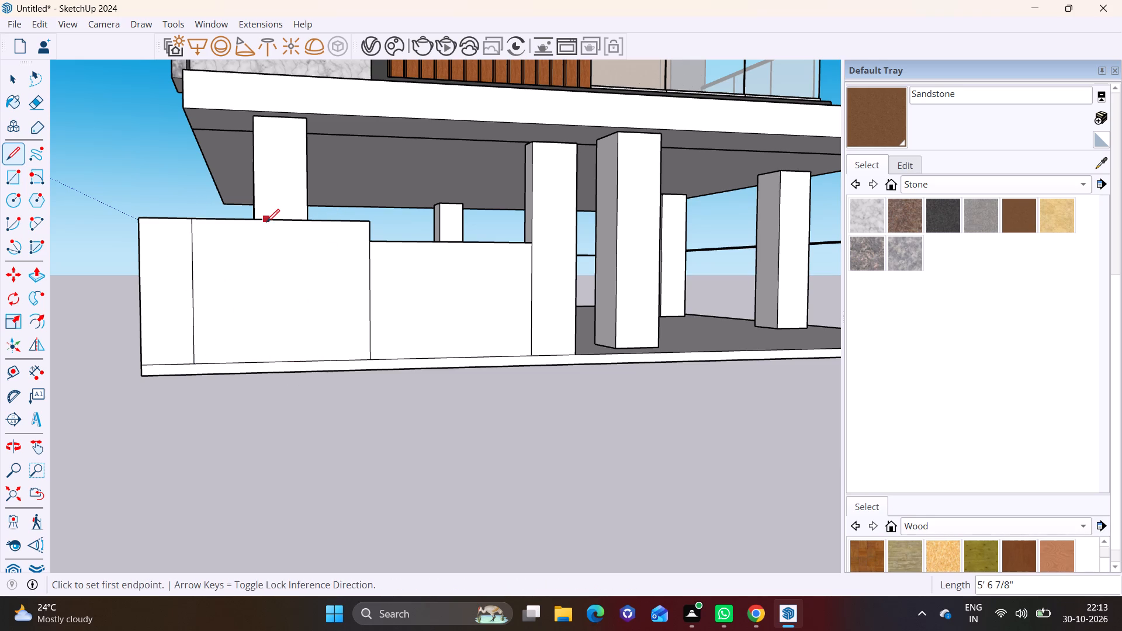
click(264, 220)
click(262, 357)
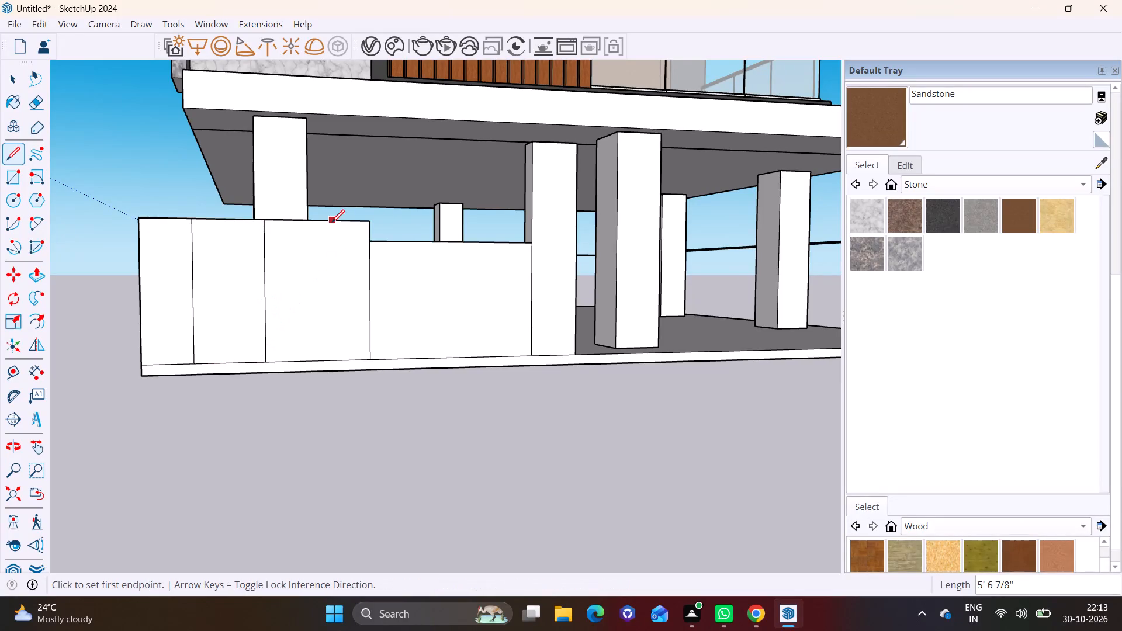
click(317, 220)
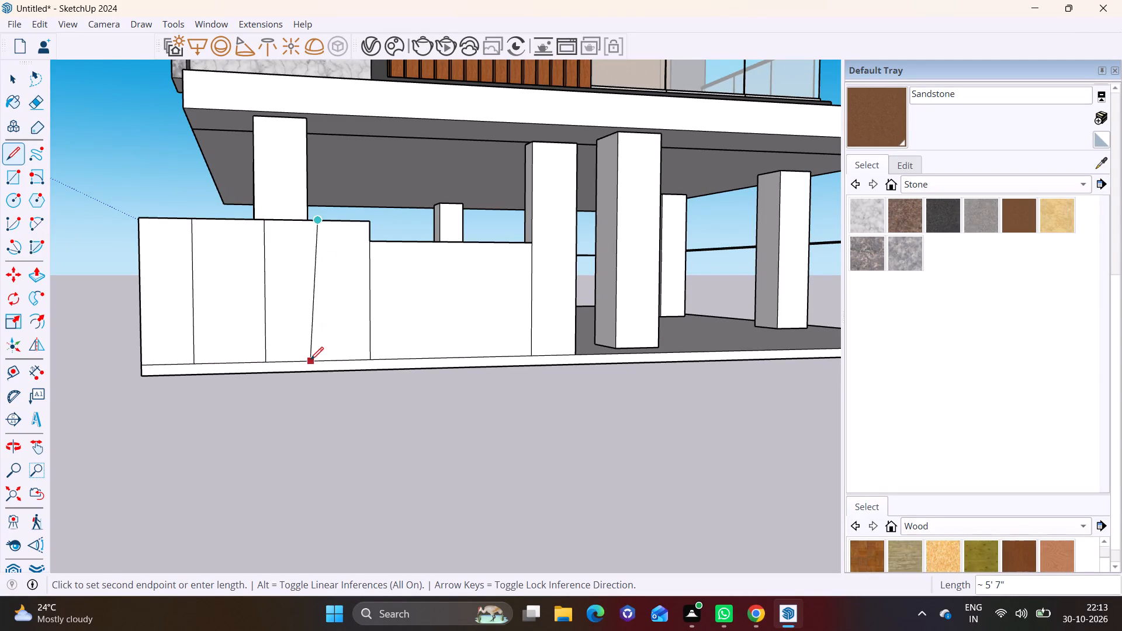
click(324, 363)
Copy the vertical line nearest the wall's outer corner a short distance toward the lowered section, outlining a narrow strip.
scroll(276, 328, up, 1)
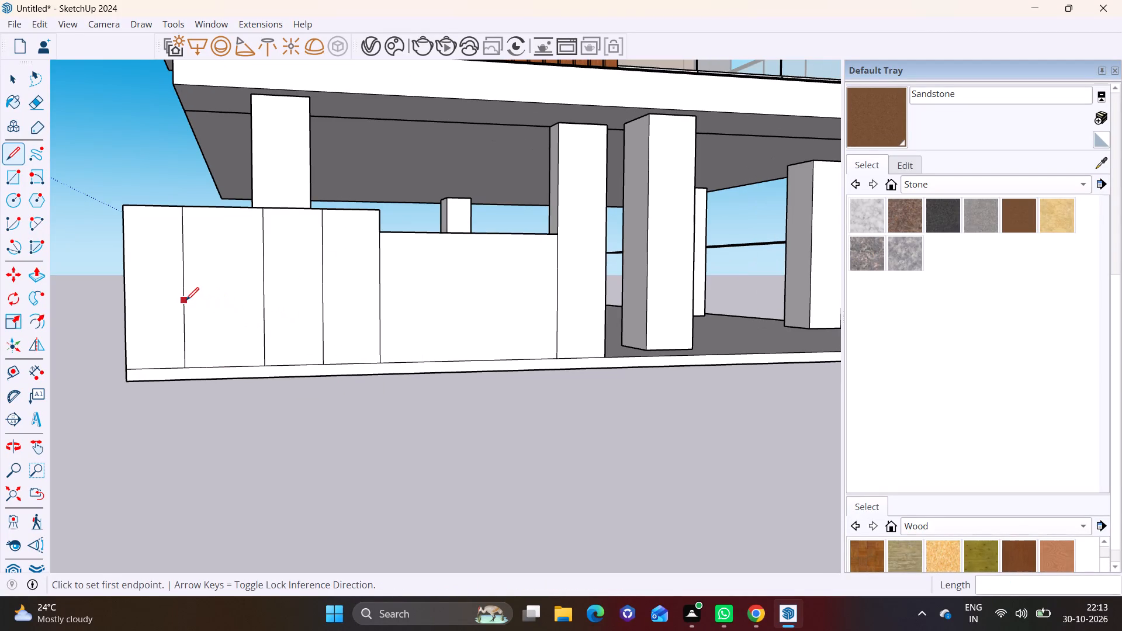
key(space)
click(183, 292)
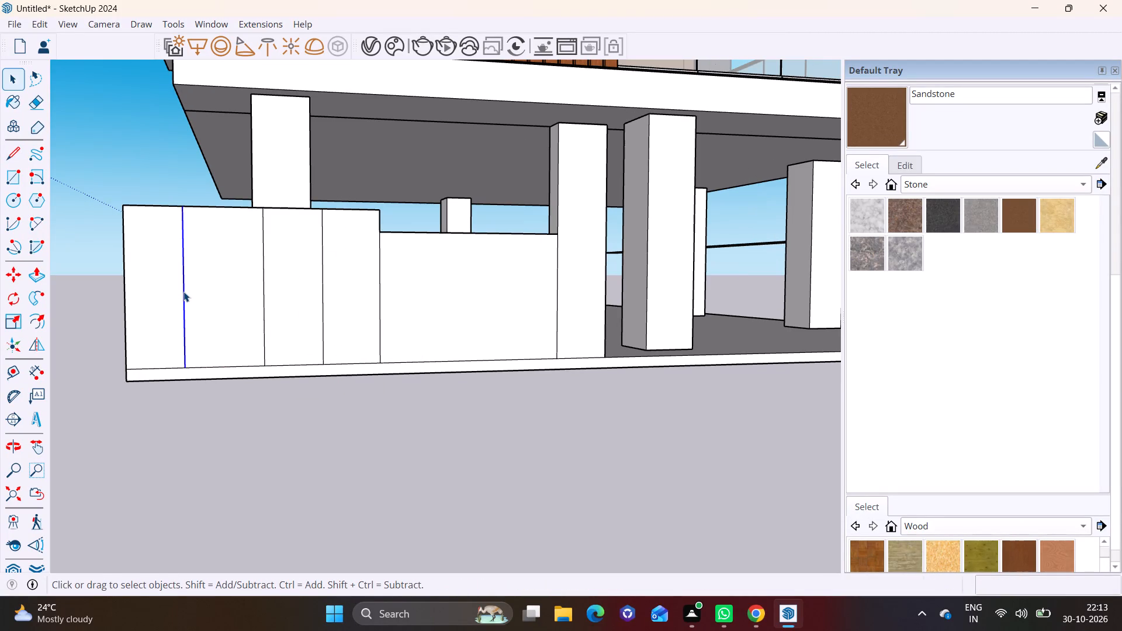
key(m)
click(186, 288)
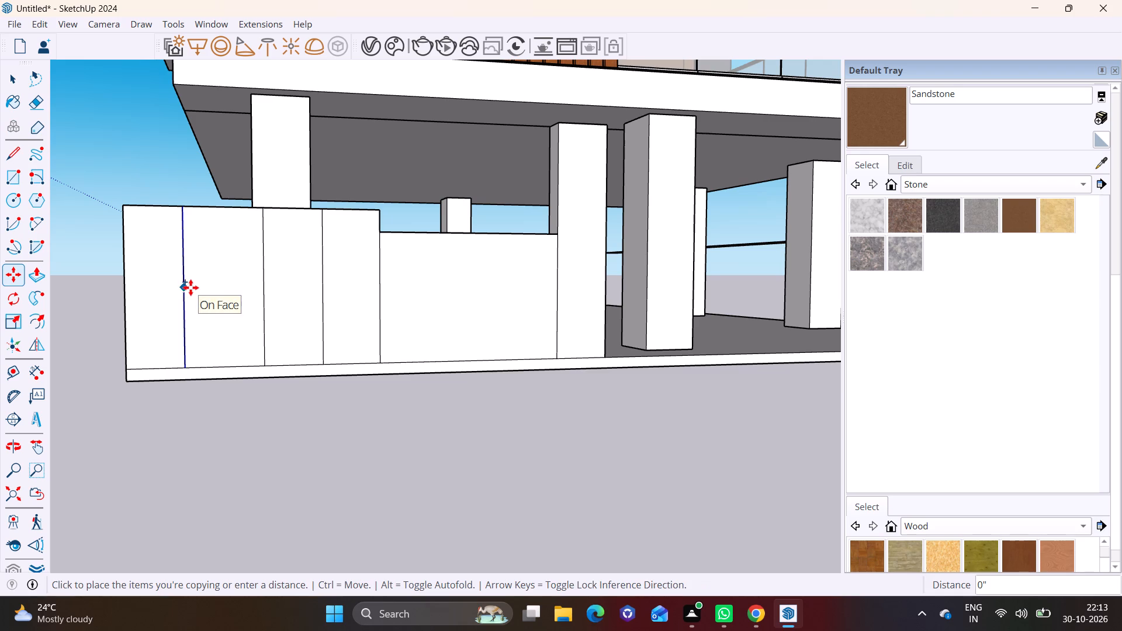
click(195, 289)
key(space)
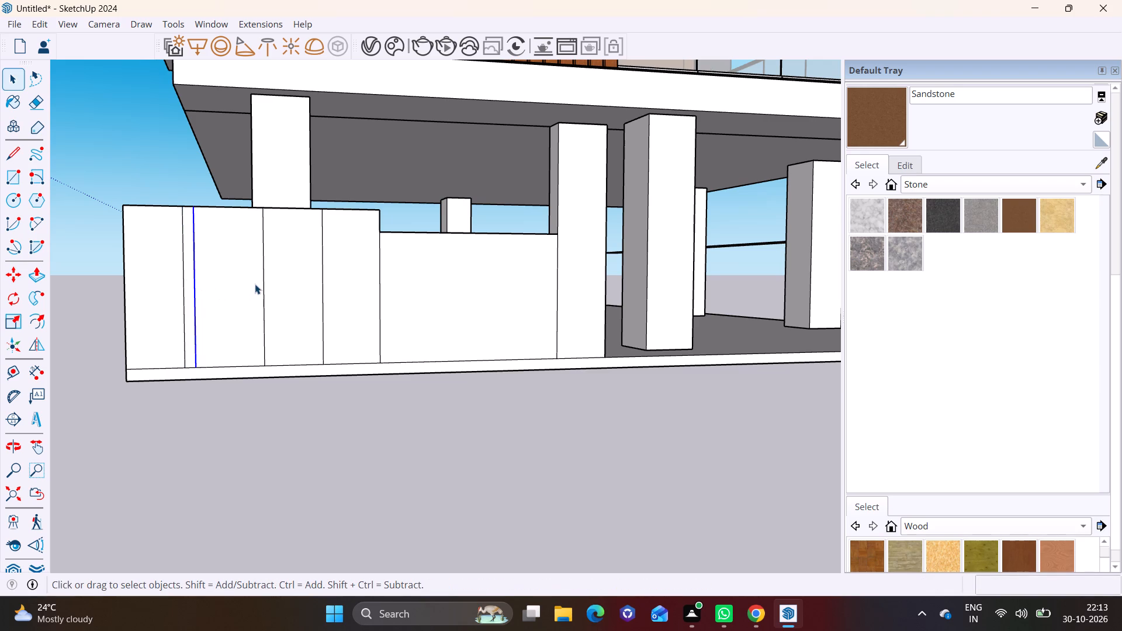
Copy the other two dividing lines toward the outer corner, about 4 3/8" for the middle one and 3 15/16" for the last.
click(264, 279)
key(m)
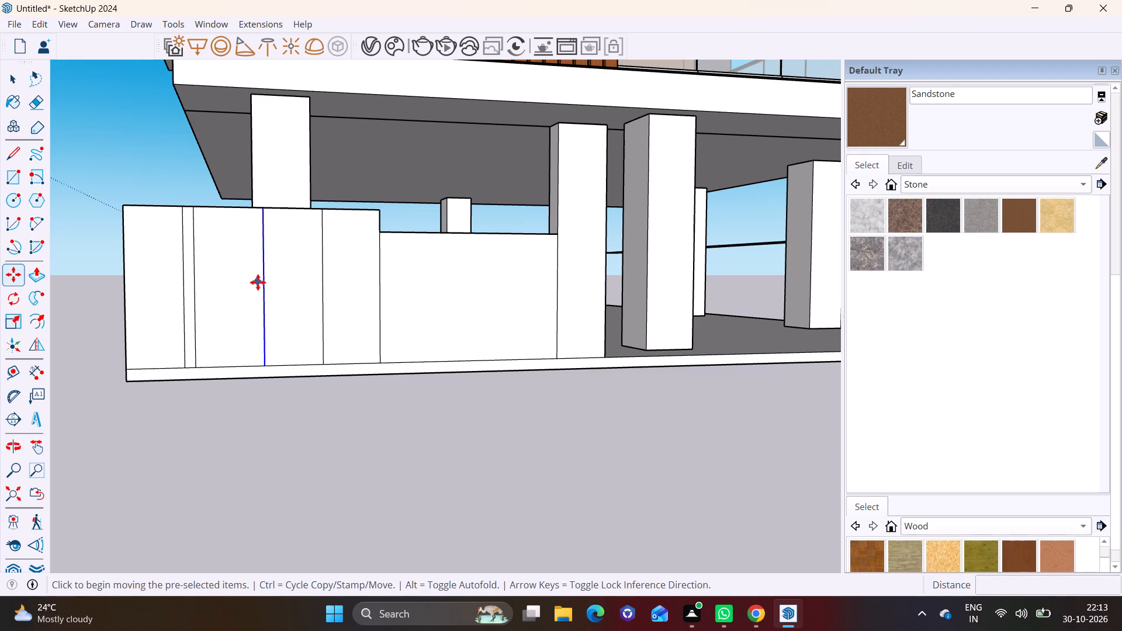
click(264, 283)
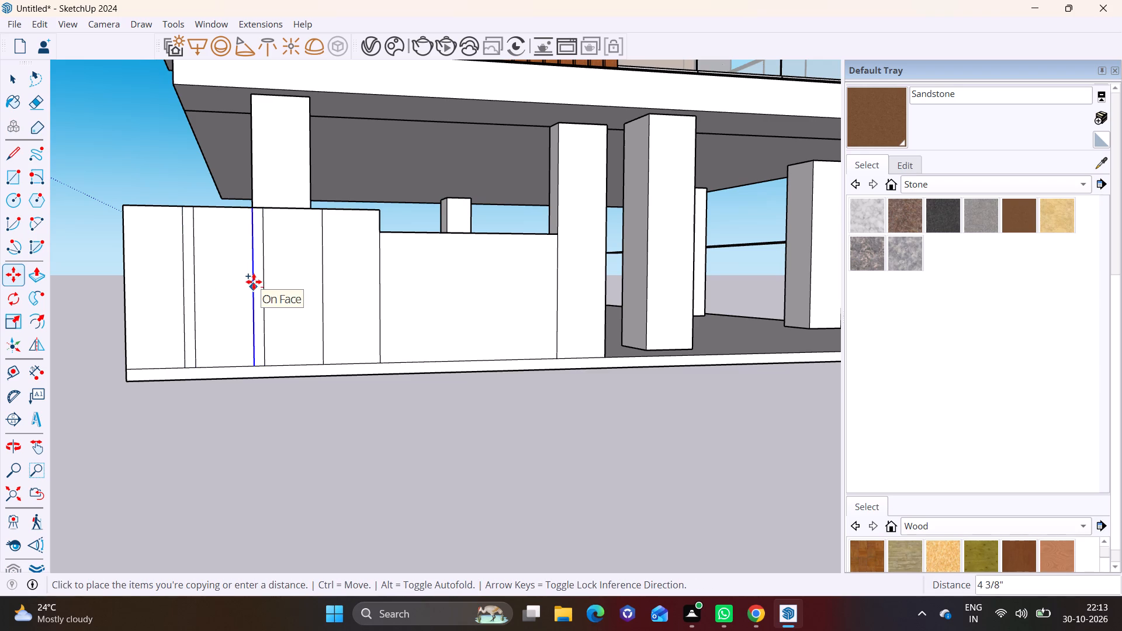
click(254, 282)
key(space)
click(323, 278)
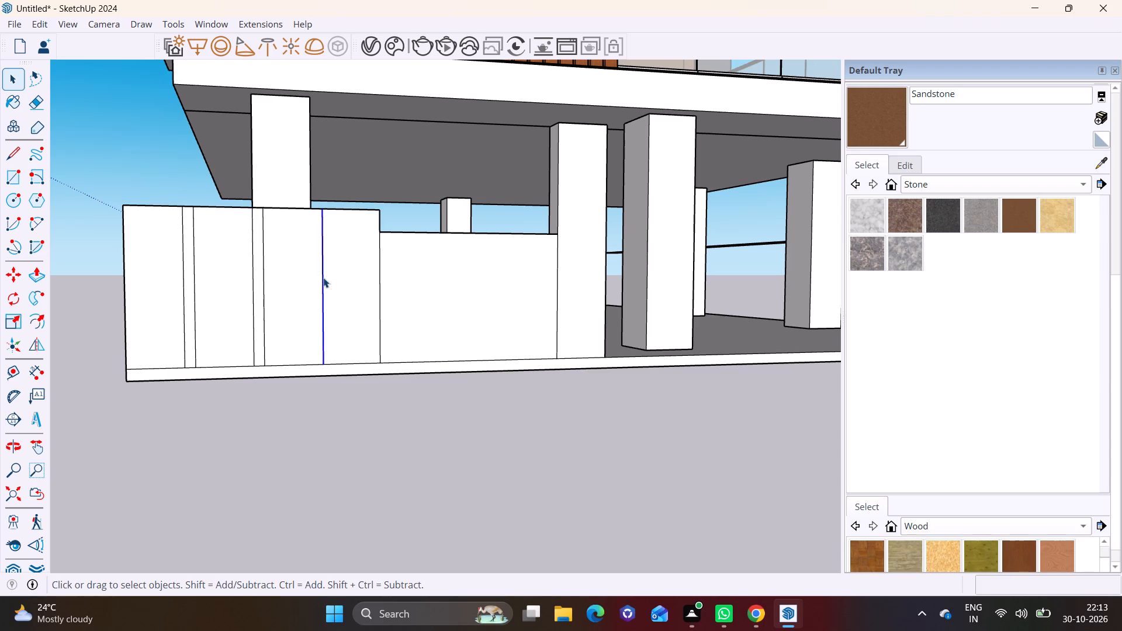
key(m)
click(318, 279)
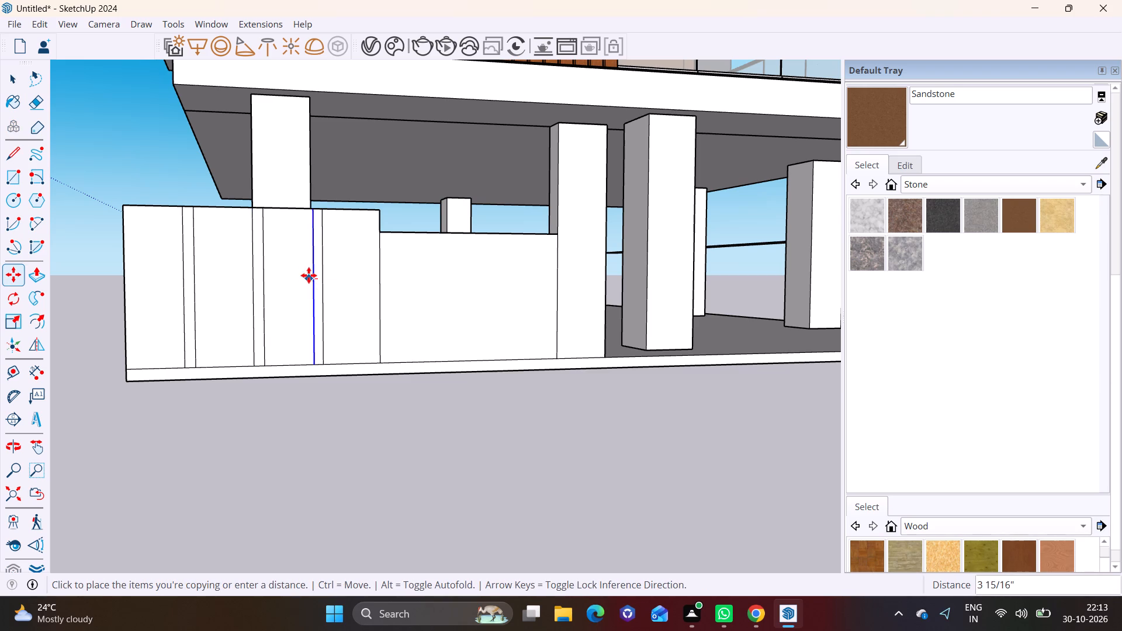
click(309, 275)
key(space)
Push the narrow strip nearest the outer corner about 2 1/2" into the wall to form a vertical groove.
scroll(336, 278, down, 6)
middle_drag(337, 257, 234, 351)
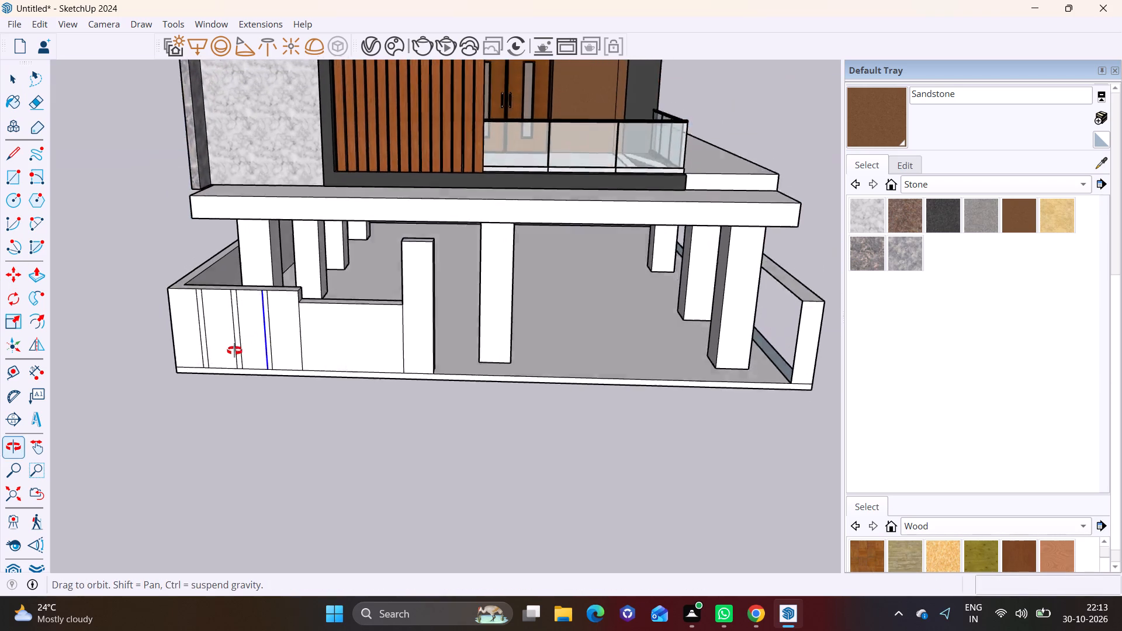
middle_drag(234, 351, 228, 356)
scroll(232, 319, up, 7)
middle_drag(272, 306, 228, 344)
key(space)
click(164, 300)
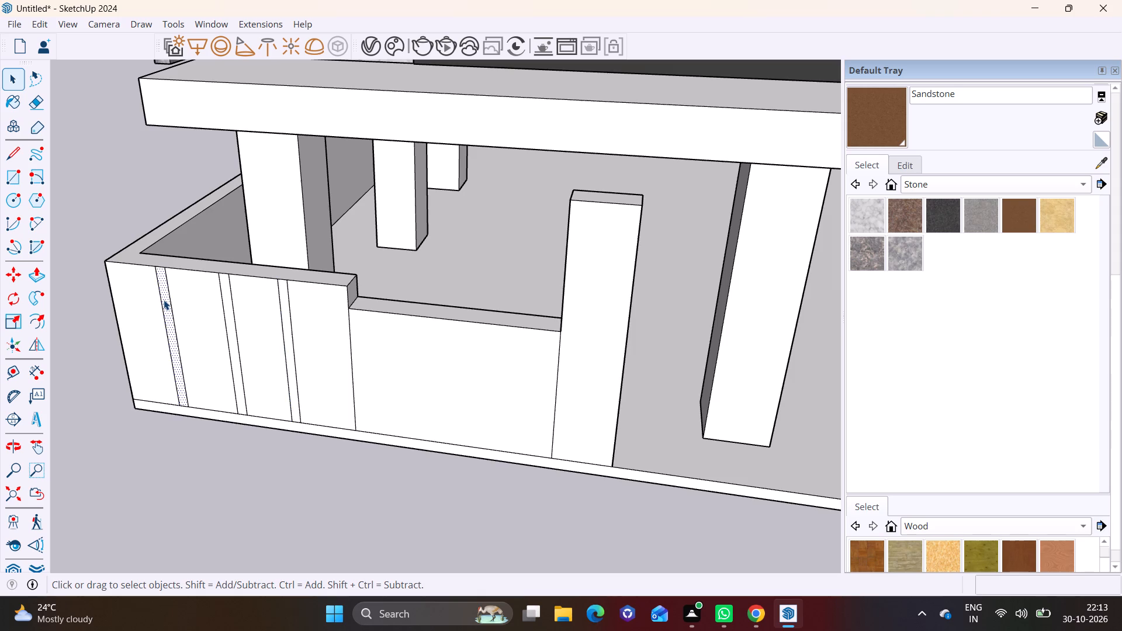
scroll(164, 300, up, 4)
click(46, 278)
click(160, 272)
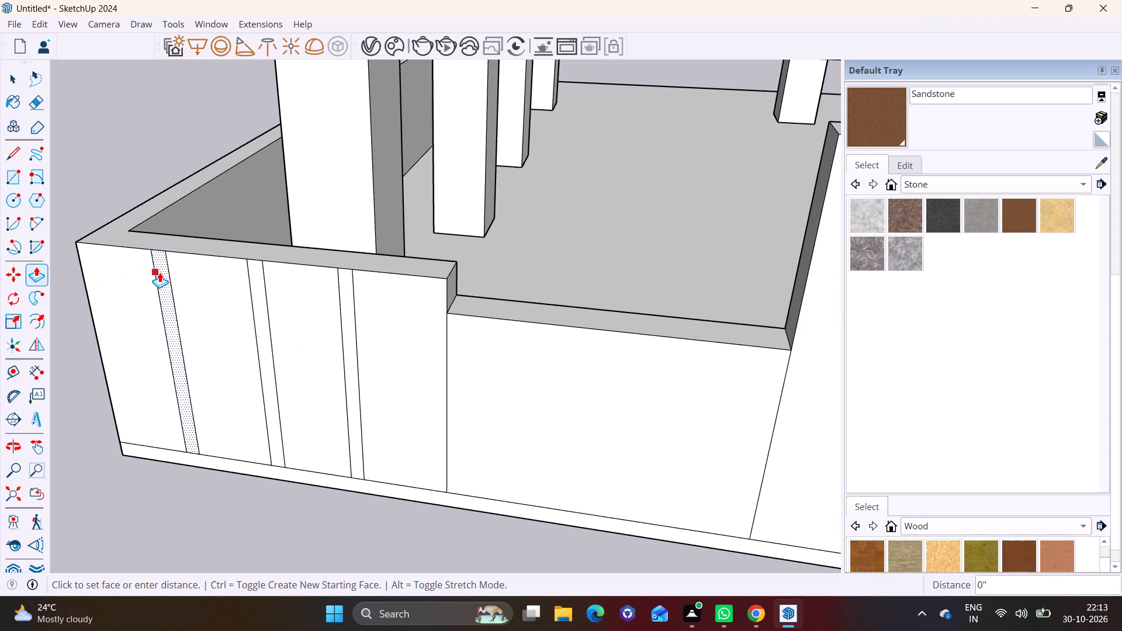
click(161, 271)
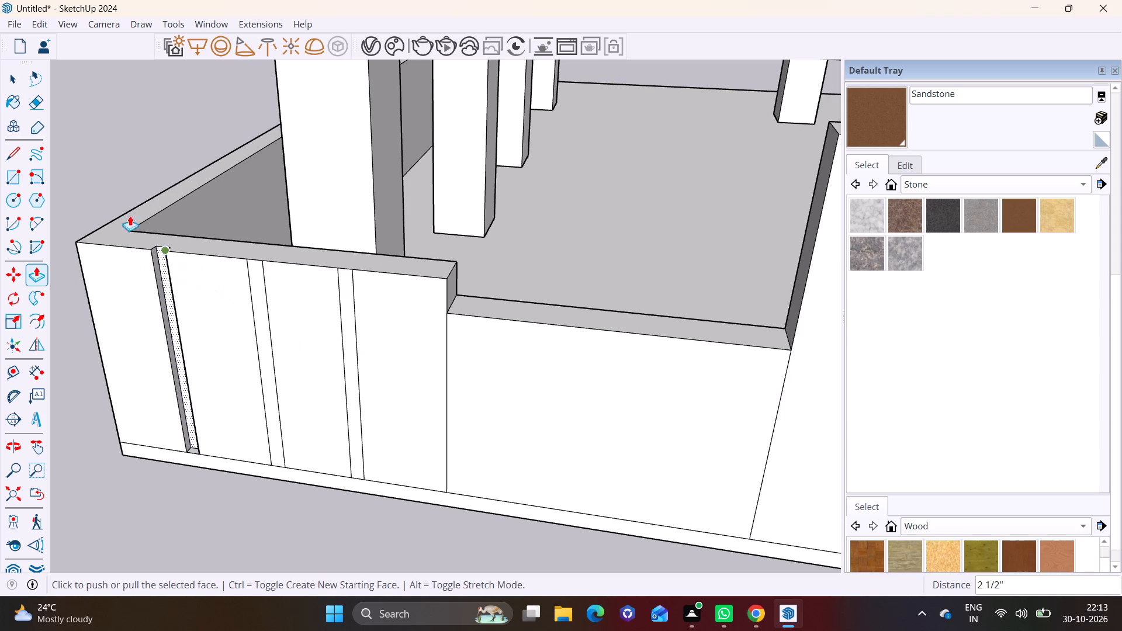
Push the middle narrow strip about 3 5/16" into the wall to form a second vertical groove.
click(8, 75)
click(251, 271)
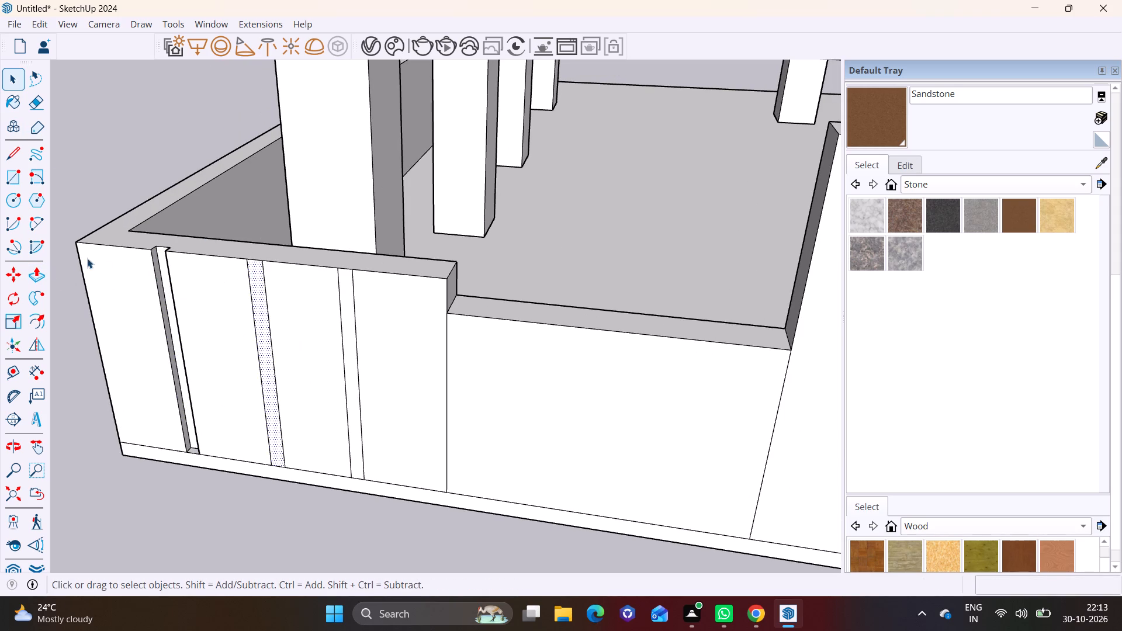
click(37, 274)
double_click(257, 279)
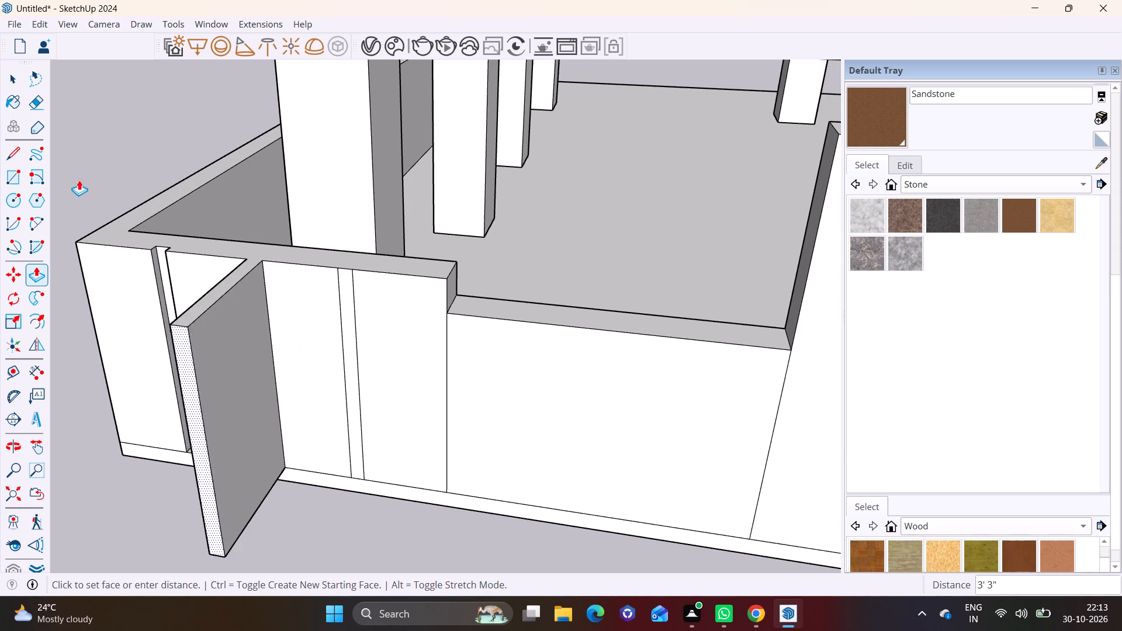
scroll(256, 259, up, 1)
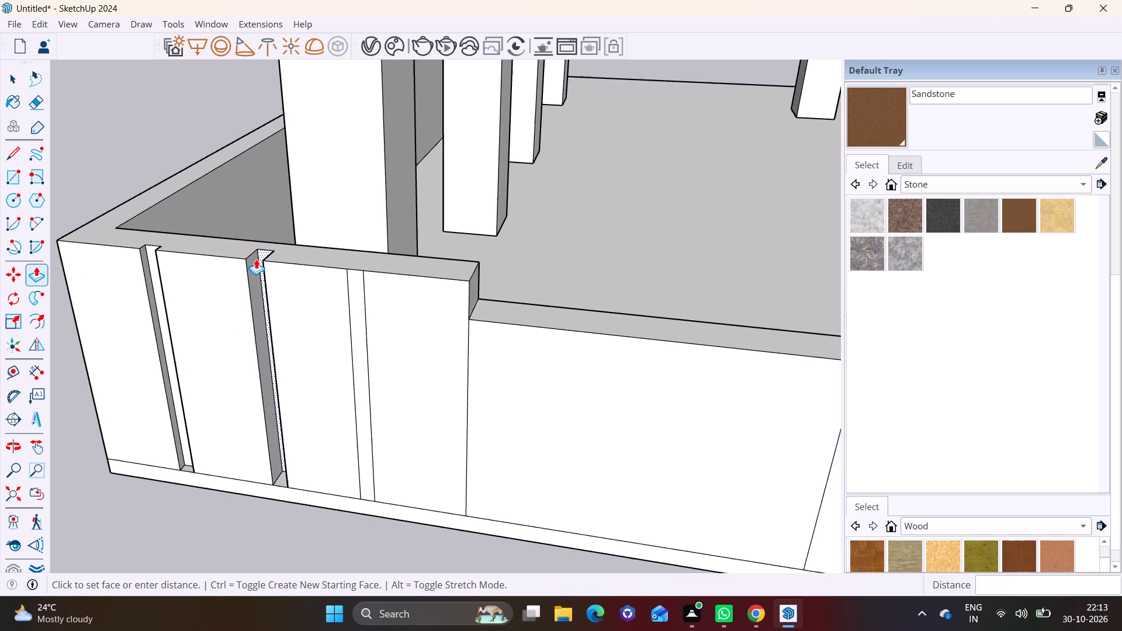
scroll(256, 259, up, 4)
click(249, 265)
click(12, 88)
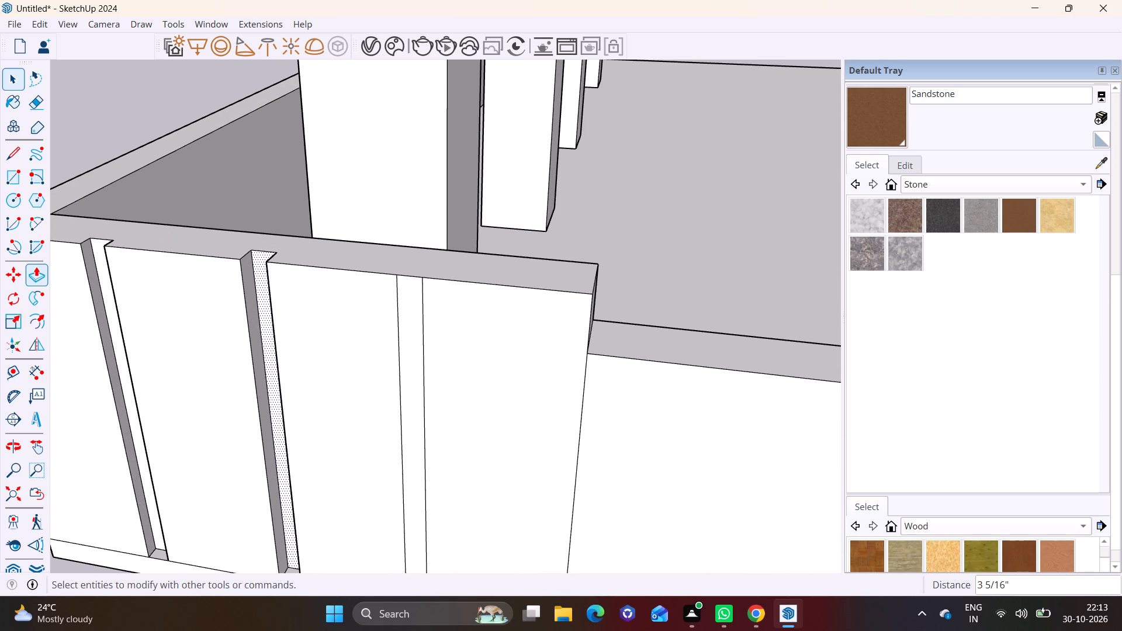
Push the last narrow strip into the boundary wall by the same depth as the middle one to form a third vertical groove.
click(419, 344)
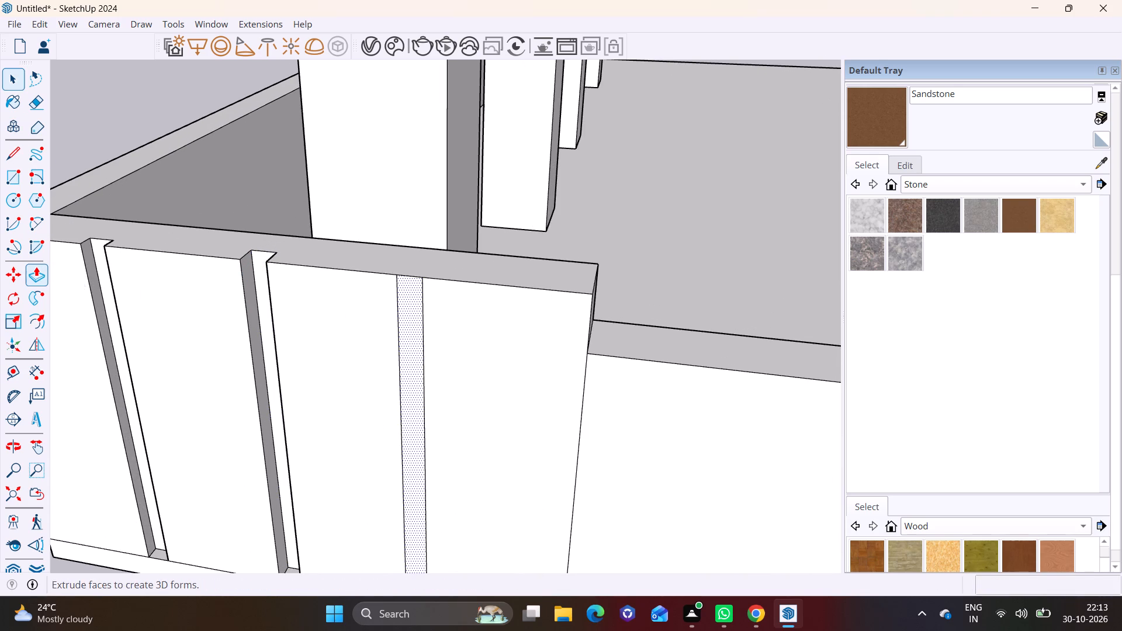
click(45, 271)
double_click(405, 319)
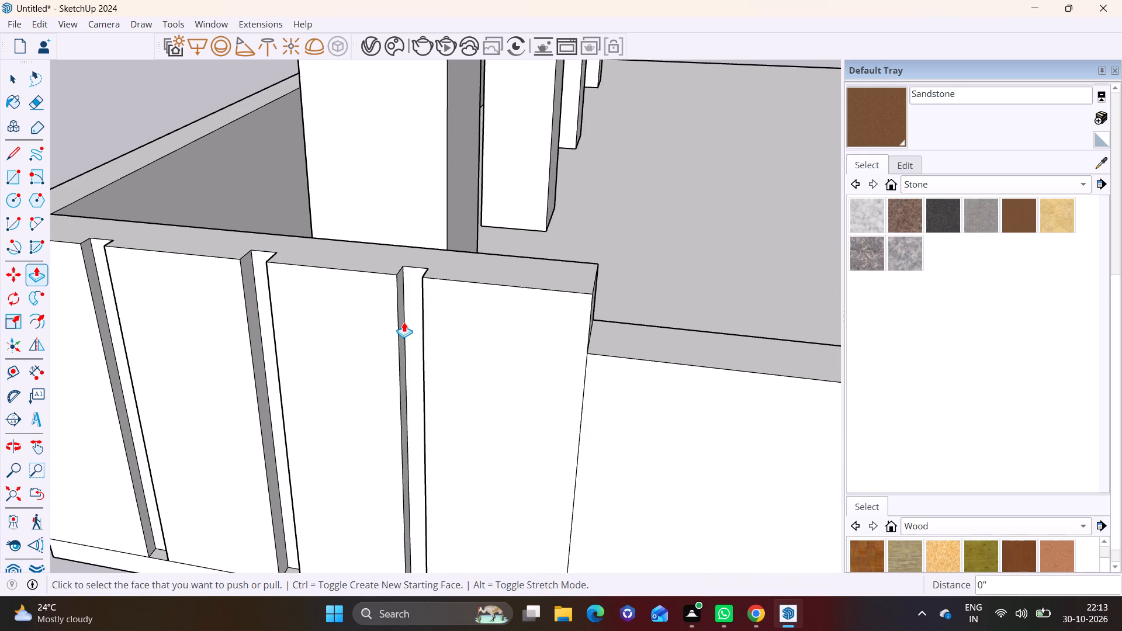
Paint the back faces of the three vertical wall grooves with the Granite Dark Gray stone material.
scroll(404, 331, down, 15)
middle_drag(389, 359, 416, 304)
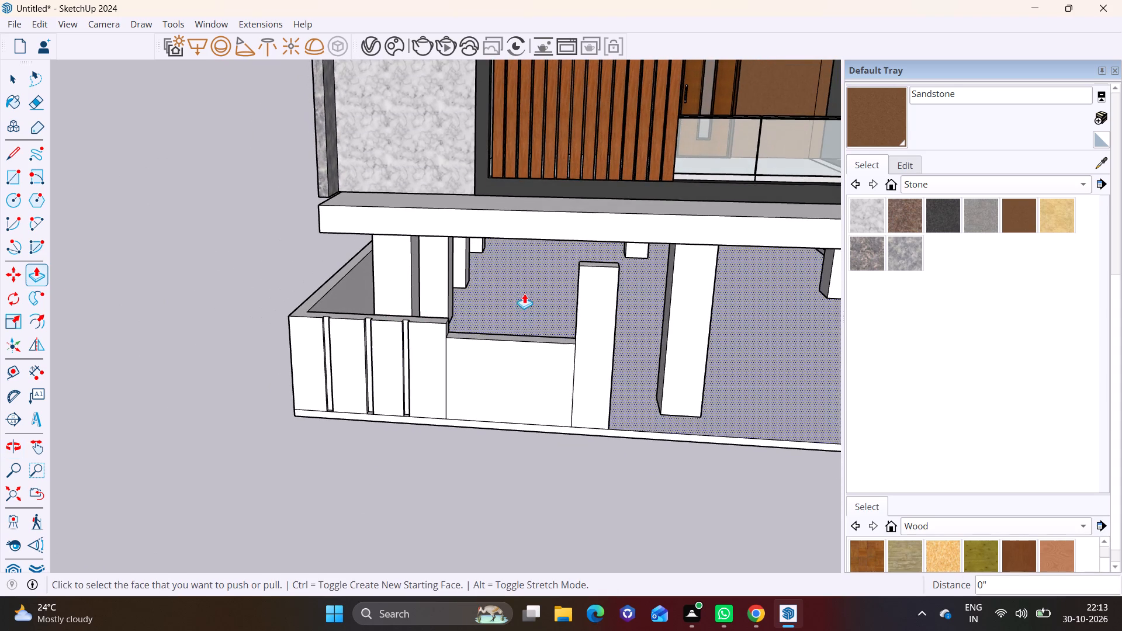
click(933, 224)
scroll(251, 342, up, 7)
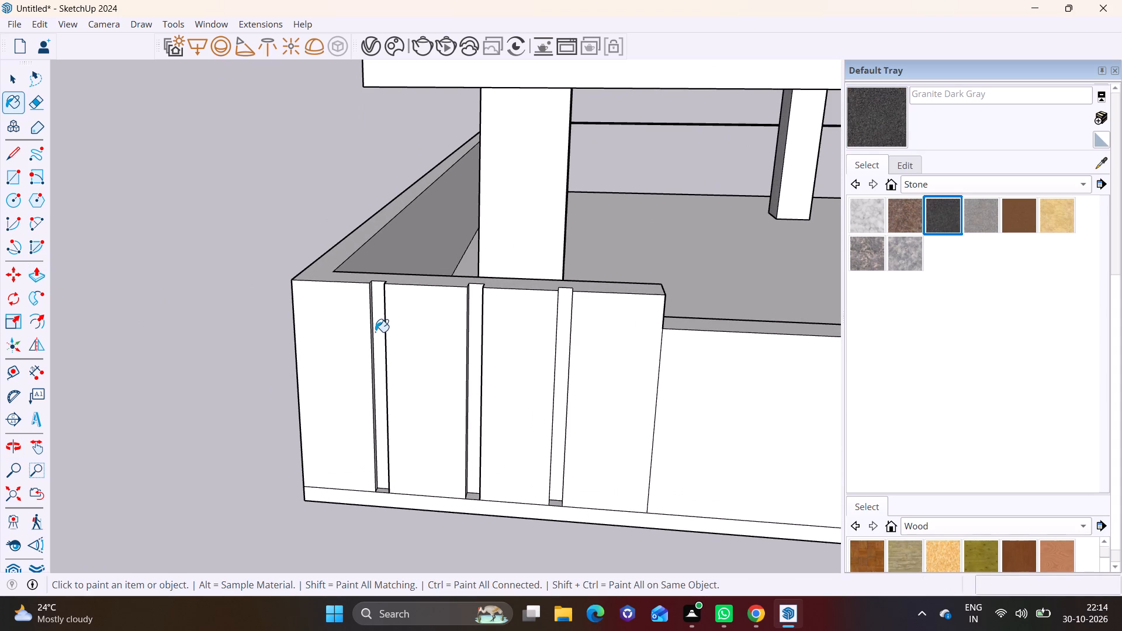
click(375, 332)
click(477, 319)
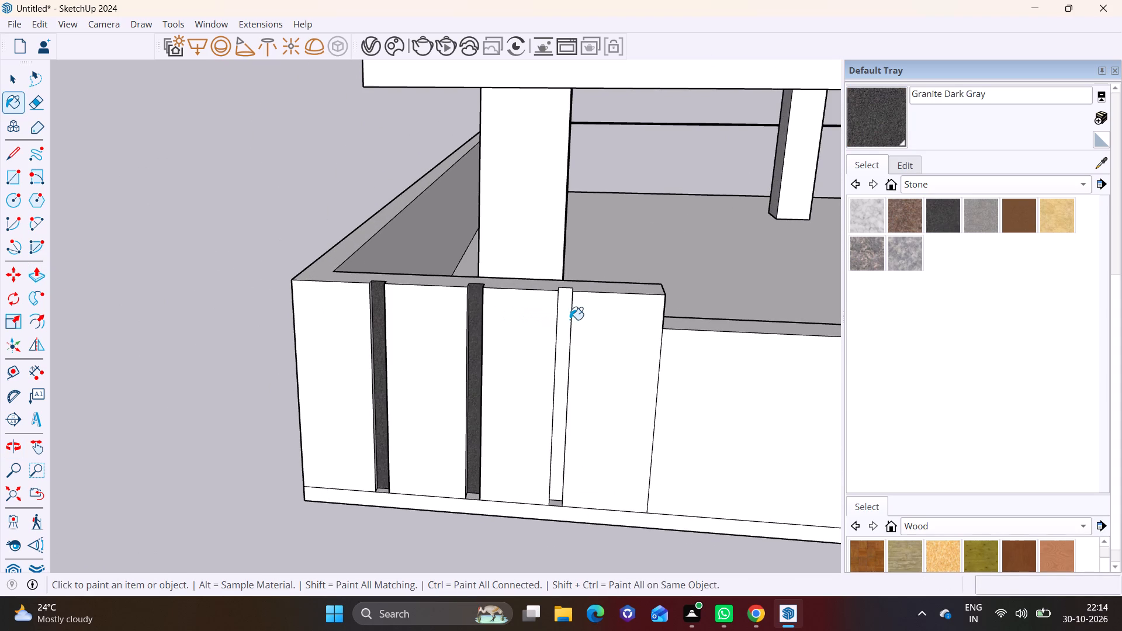
click(570, 320)
Paint both side faces of all three wall grooves with Granite Dark Gray.
scroll(434, 366, up, 6)
middle_drag(437, 363, 239, 362)
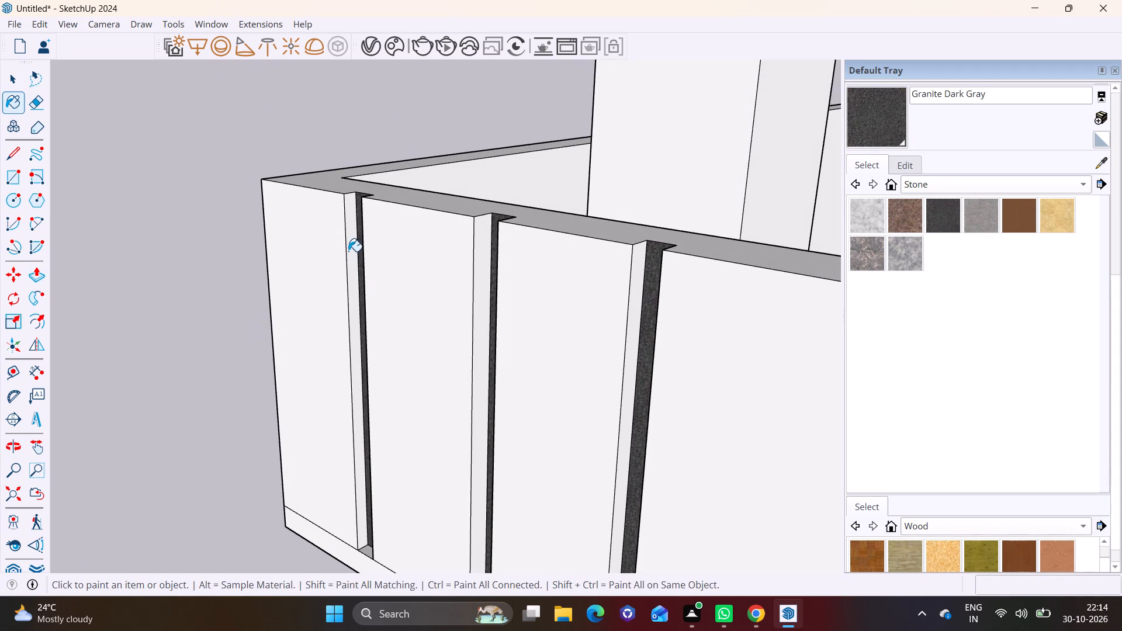
click(348, 250)
click(479, 252)
click(640, 297)
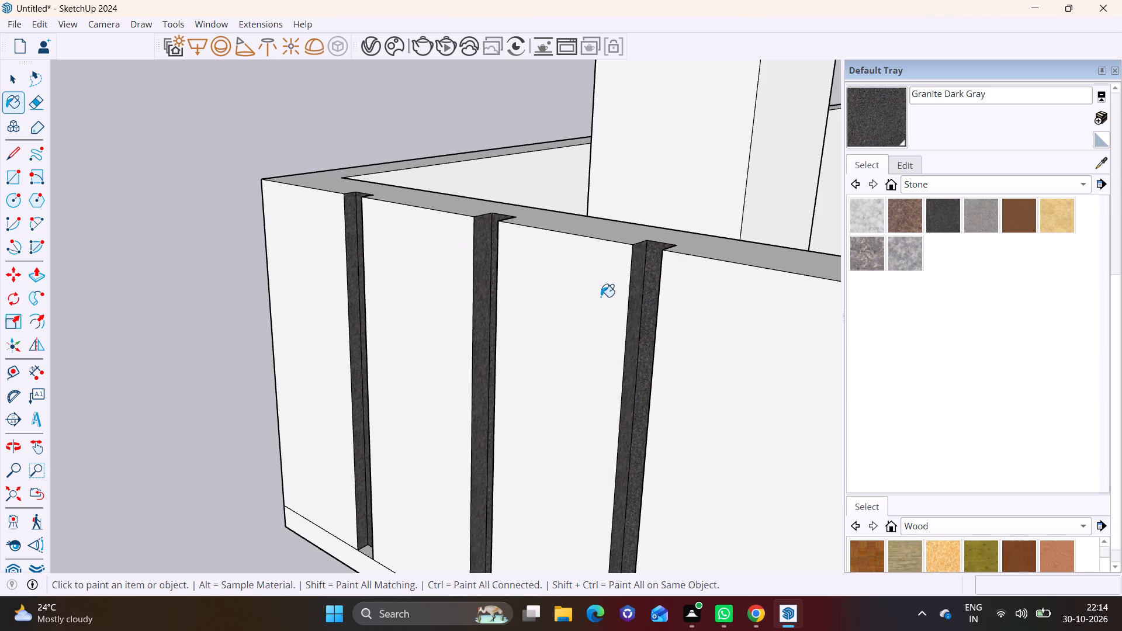
middle_drag(621, 345, 971, 340)
click(689, 247)
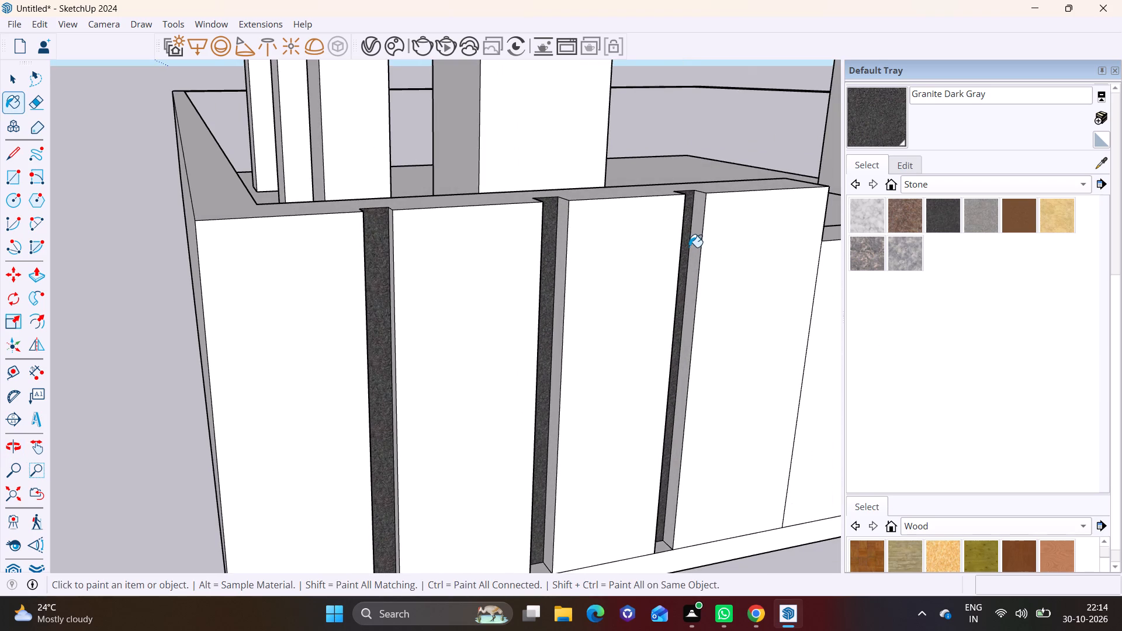
click(698, 248)
click(565, 253)
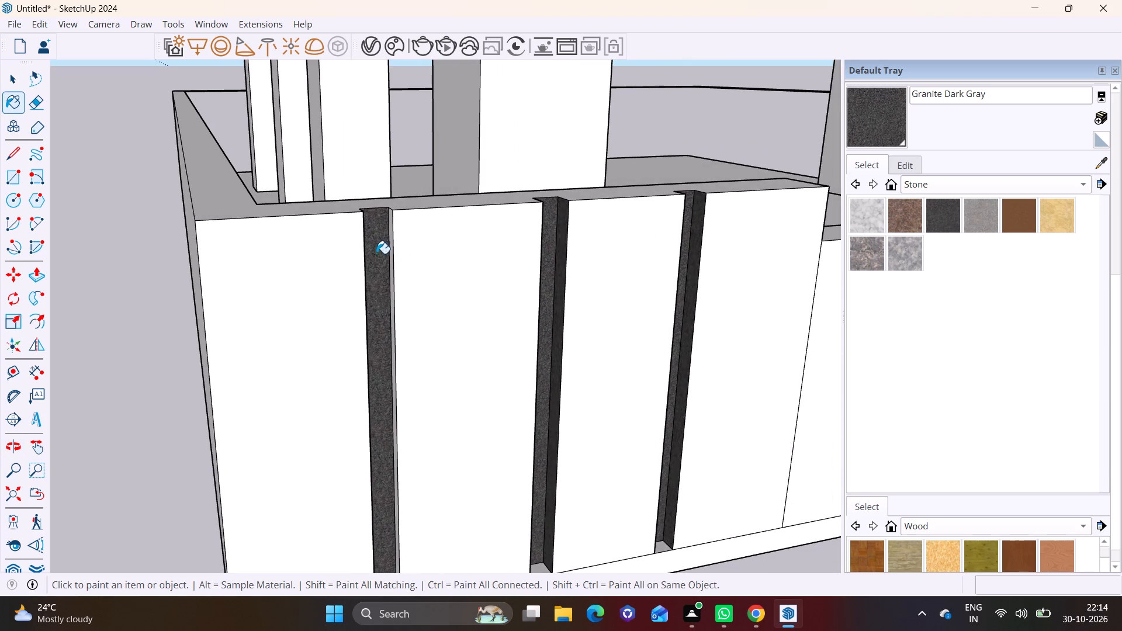
click(392, 246)
Push the tall end pillar's top face down about 4' 2 5/8" to the level of the lowered wall section.
scroll(435, 337, down, 12)
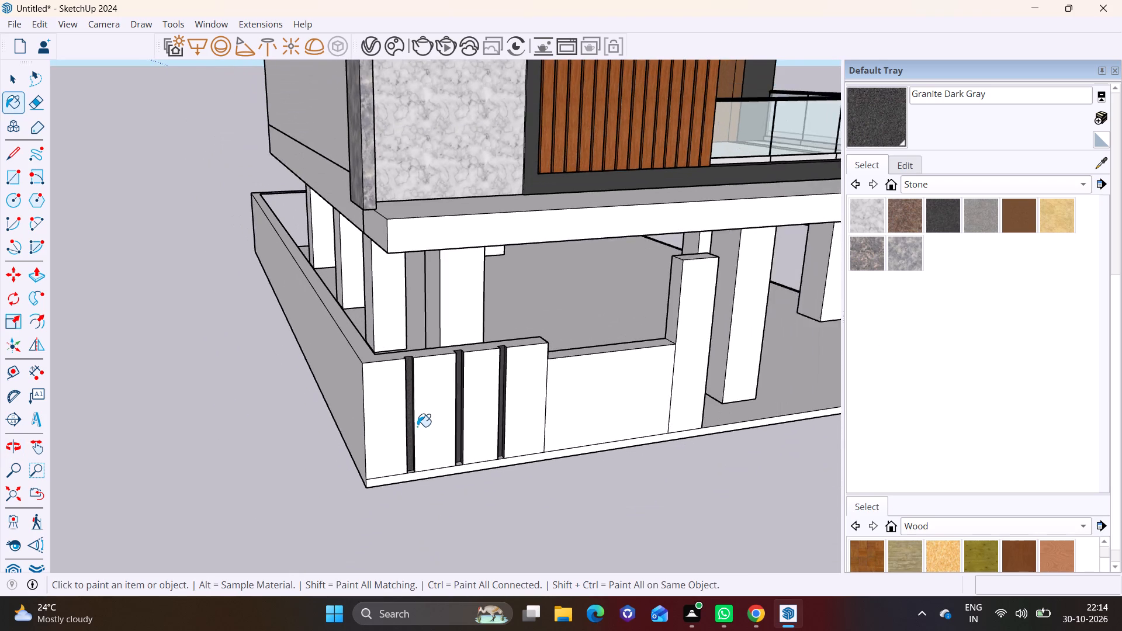
scroll(417, 427, down, 3)
shift+middle_drag(369, 389, 175, 403)
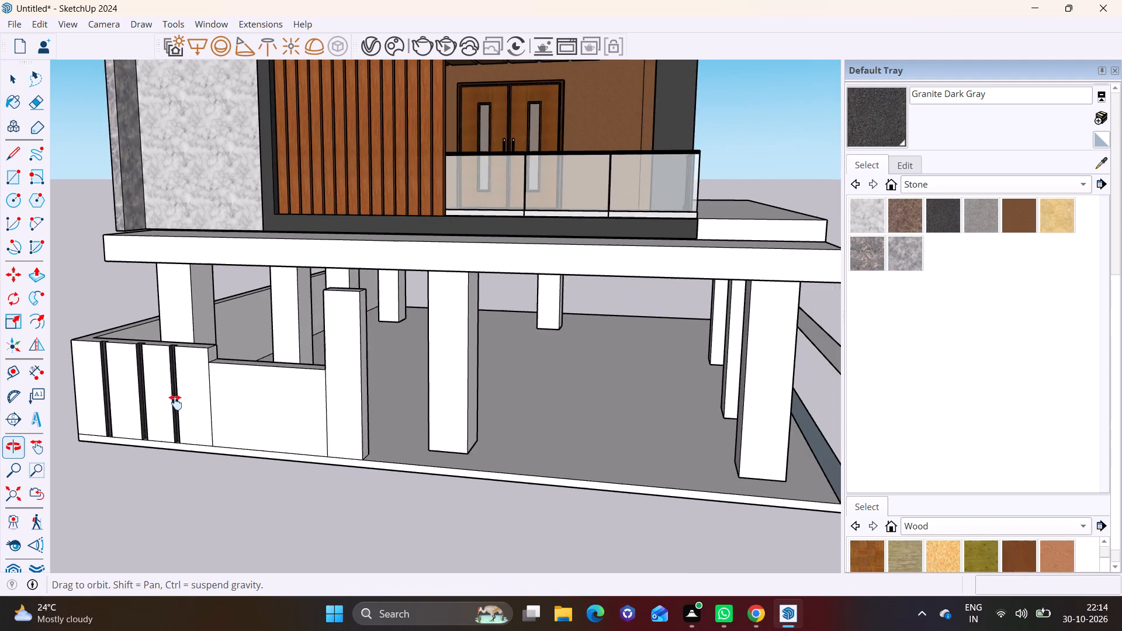
shift+middle_drag(175, 403, 175, 403)
middle_drag(263, 434, 330, 397)
scroll(292, 397, up, 4)
shift+middle_drag(286, 397, 352, 384)
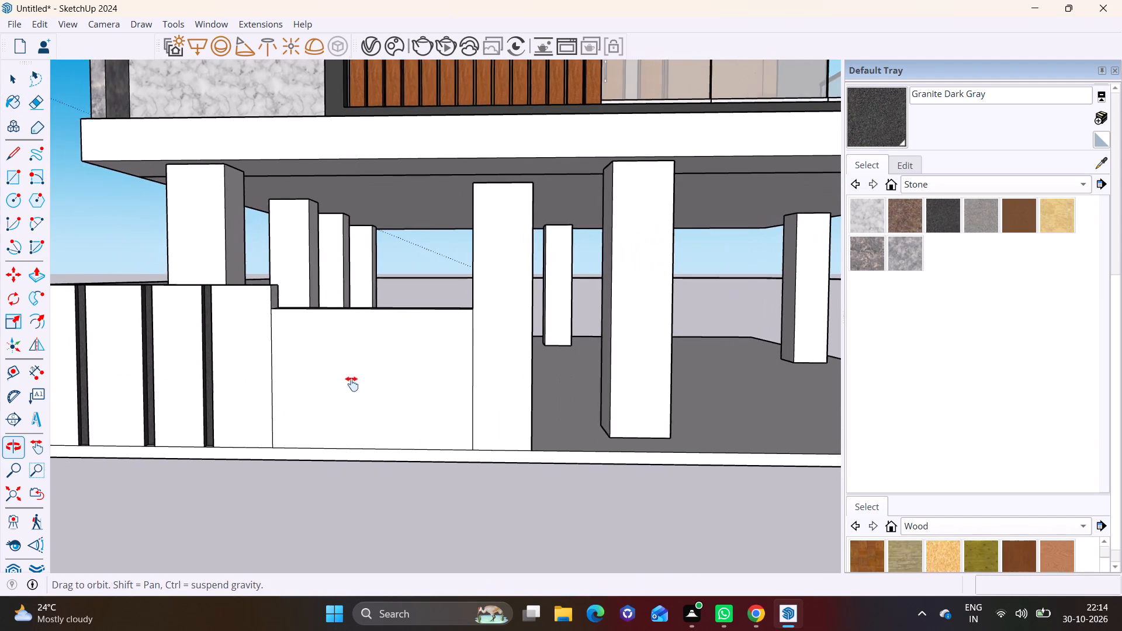
shift+middle_drag(352, 384, 354, 383)
key(space)
click(398, 393)
middle_drag(366, 383, 370, 512)
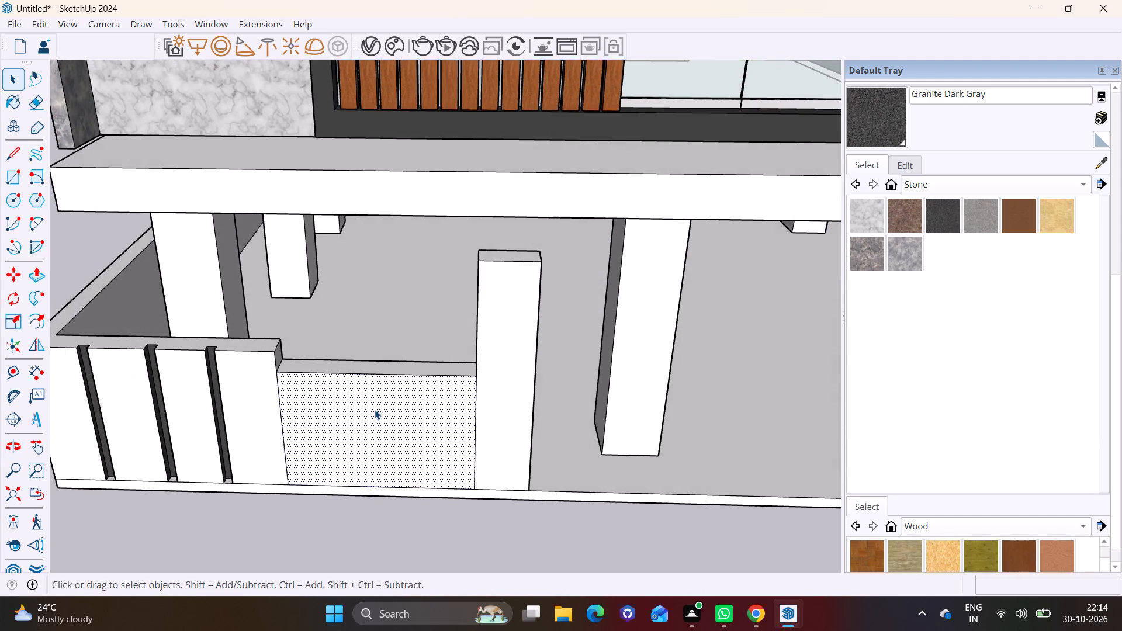
scroll(375, 410, down, 1)
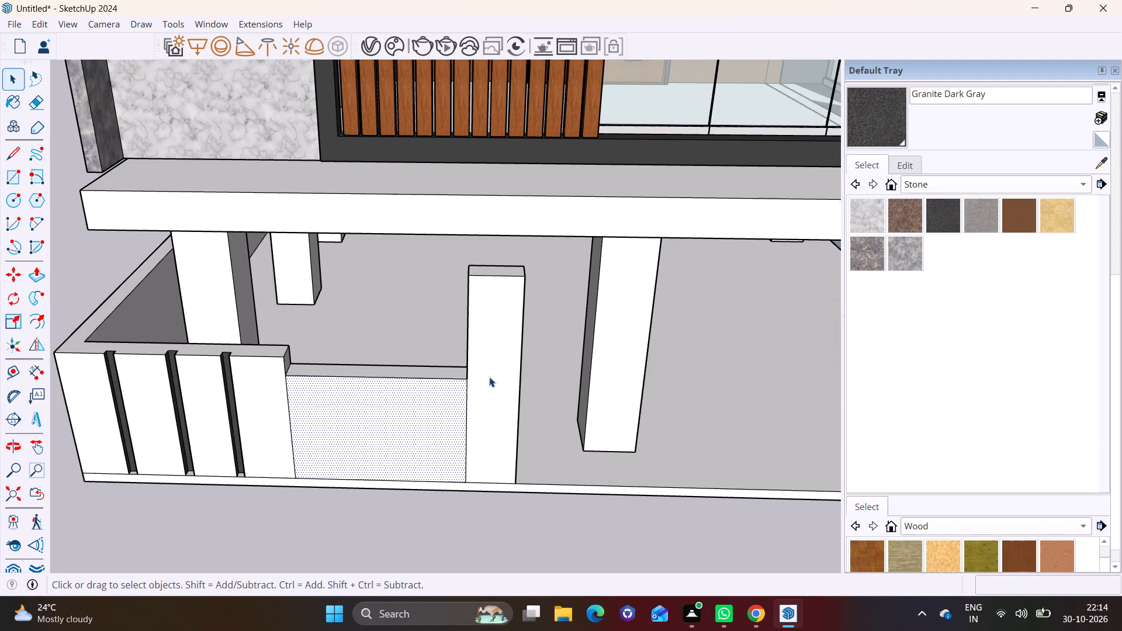
middle_drag(491, 377, 352, 381)
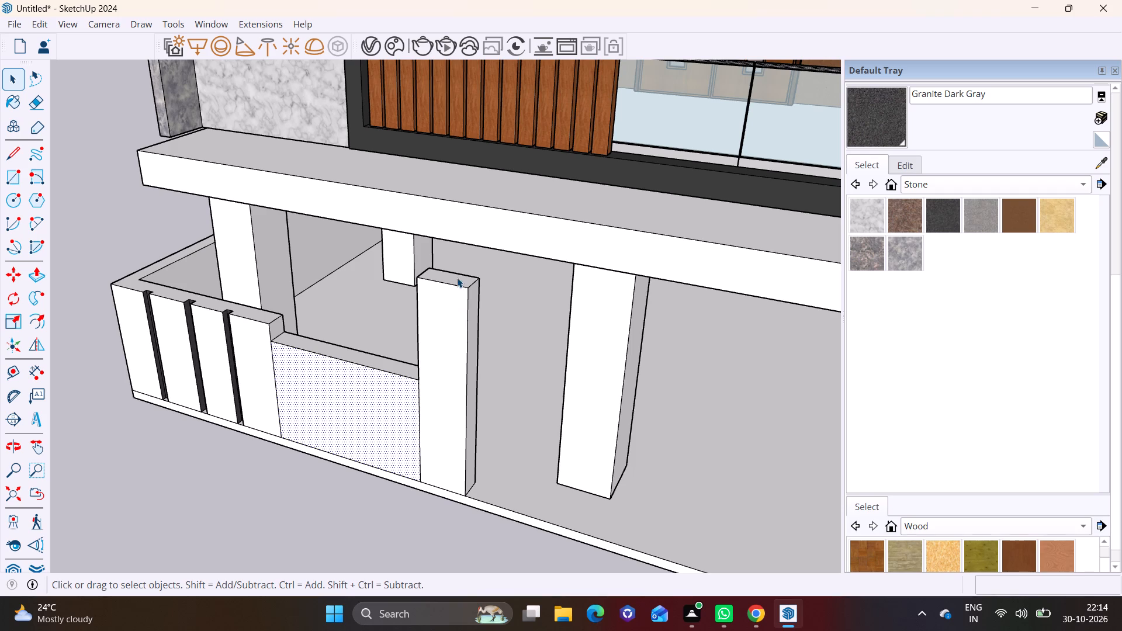
click(457, 278)
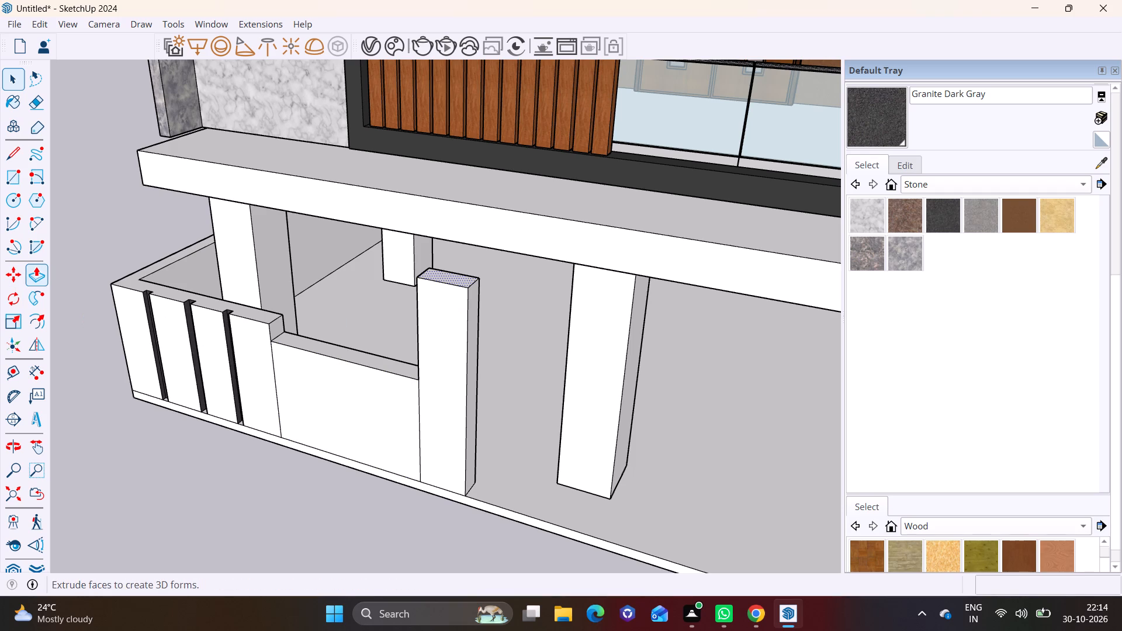
click(33, 269)
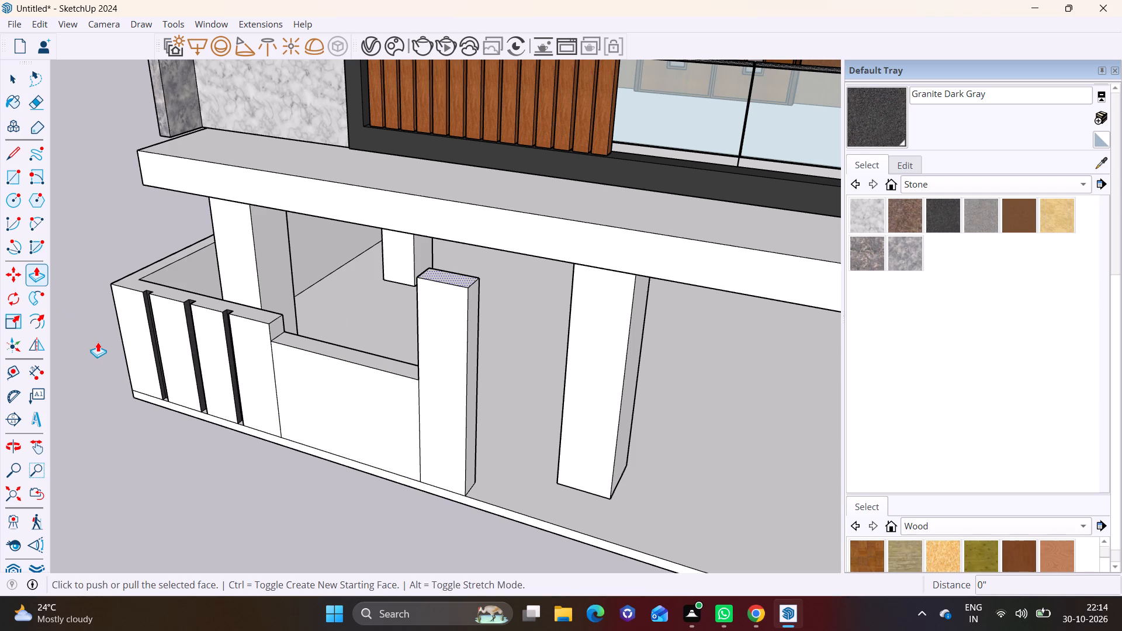
click(459, 280)
click(418, 386)
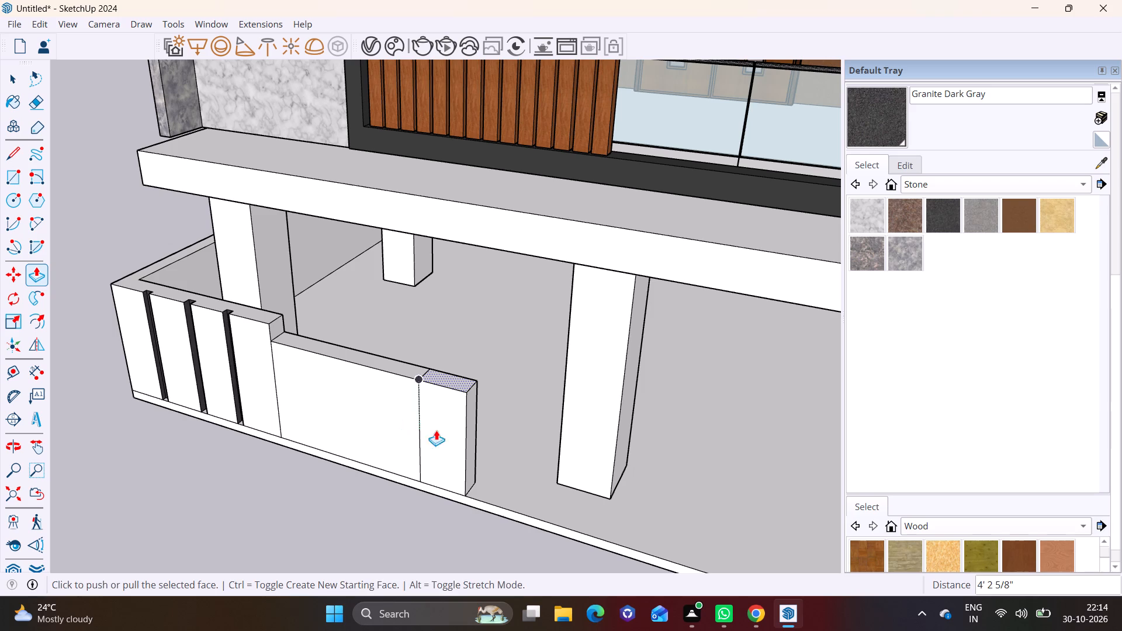
key(space)
Push the shortened pillar's end face back about 1' 11 7/8" to the lowered section, removing the pillar.
click(468, 432)
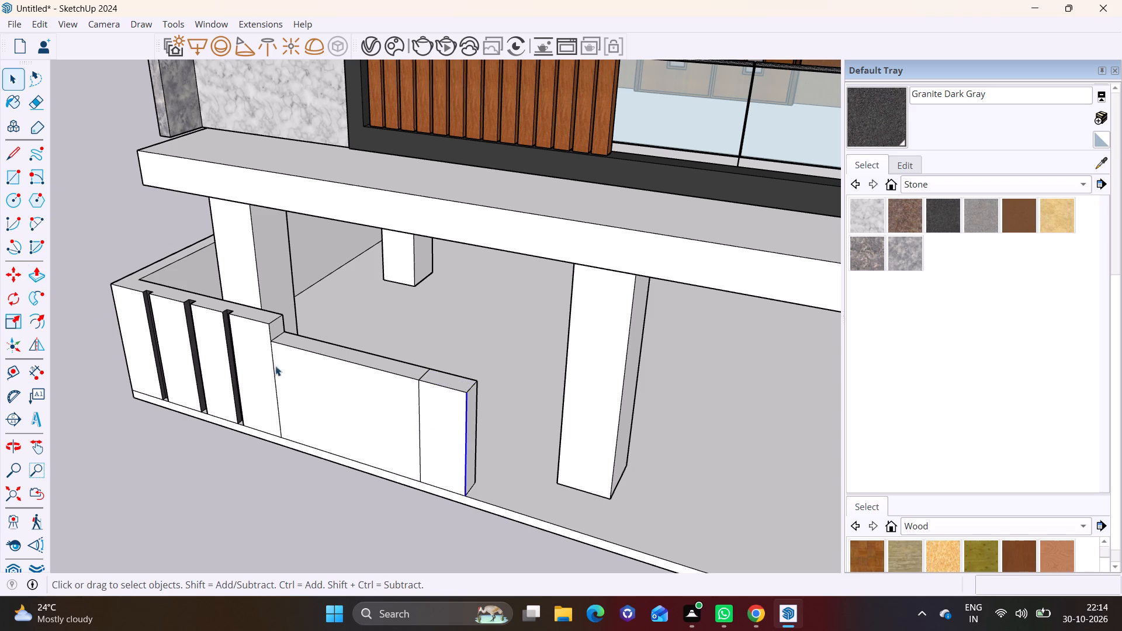
click(470, 417)
click(34, 274)
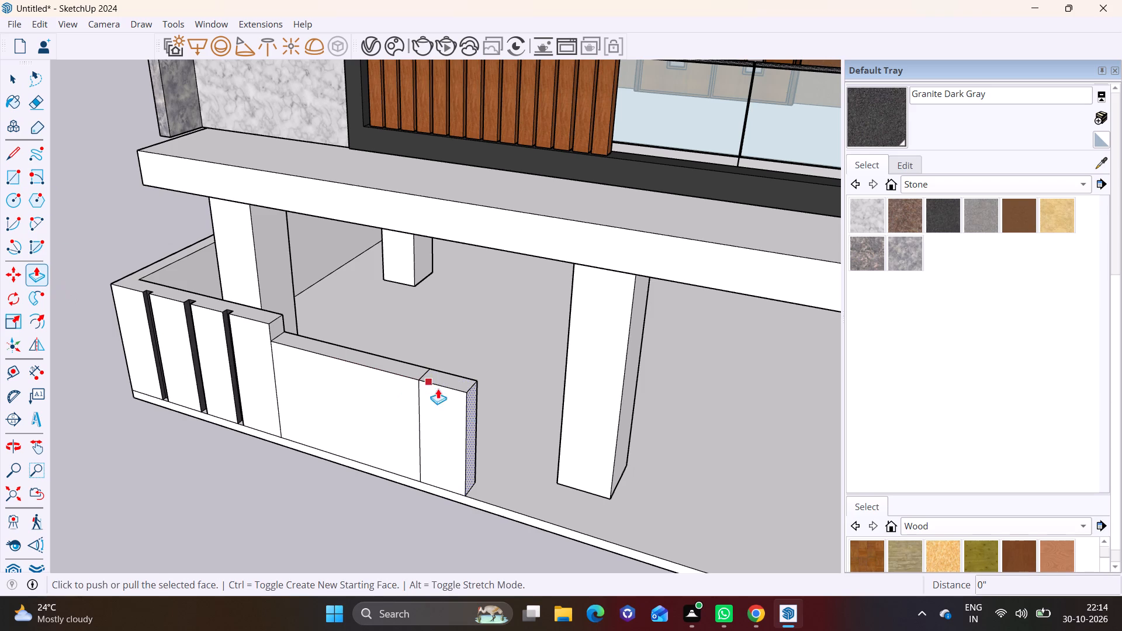
click(477, 423)
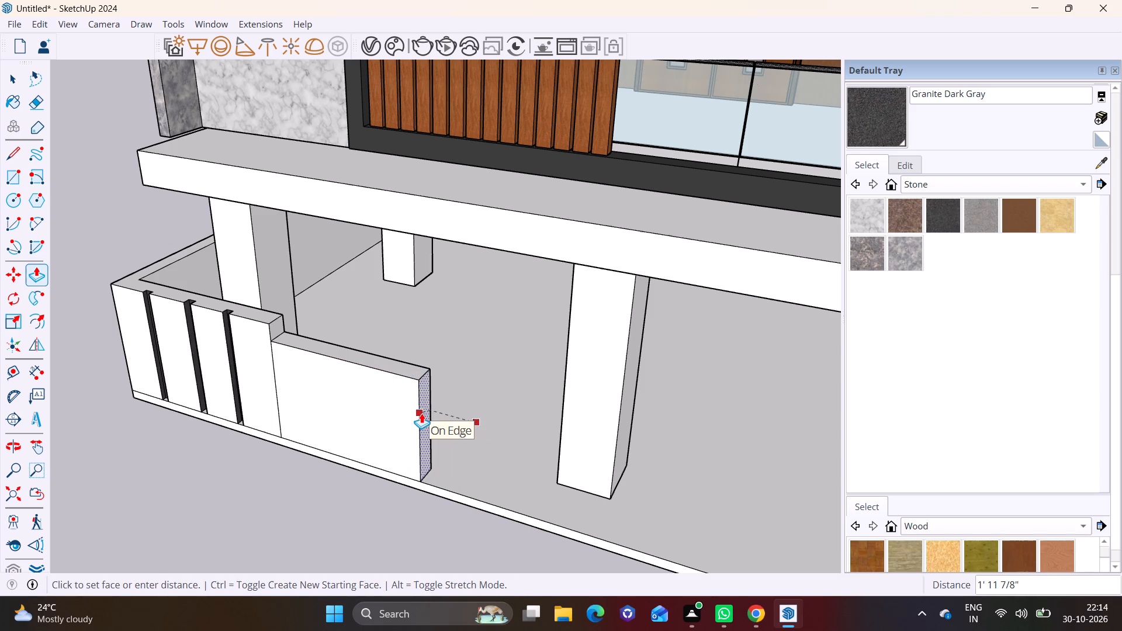
click(421, 413)
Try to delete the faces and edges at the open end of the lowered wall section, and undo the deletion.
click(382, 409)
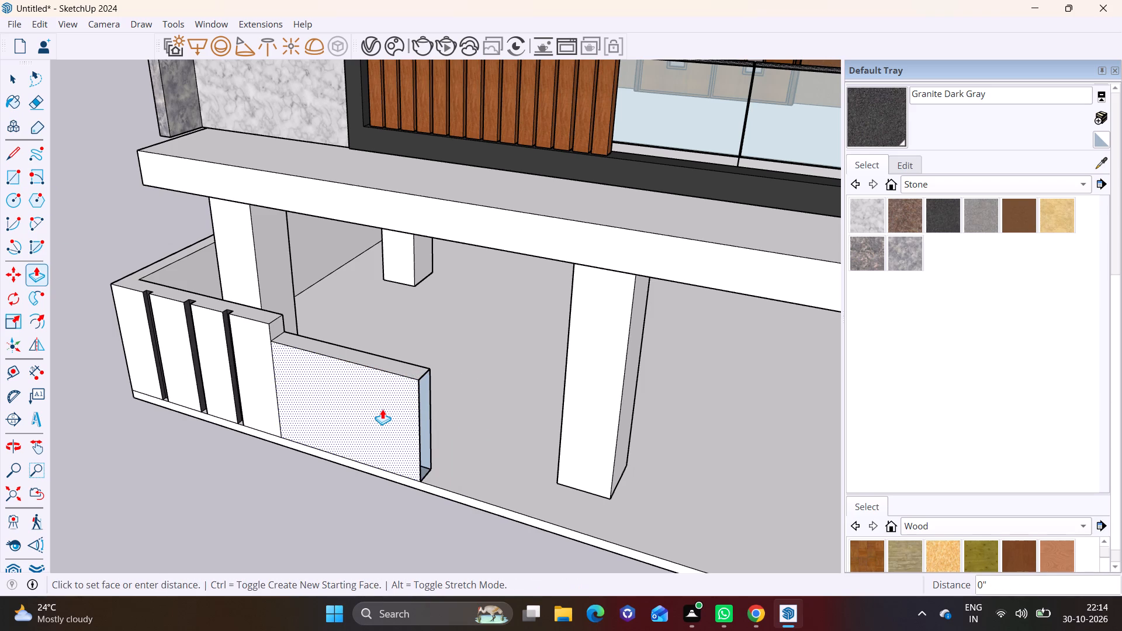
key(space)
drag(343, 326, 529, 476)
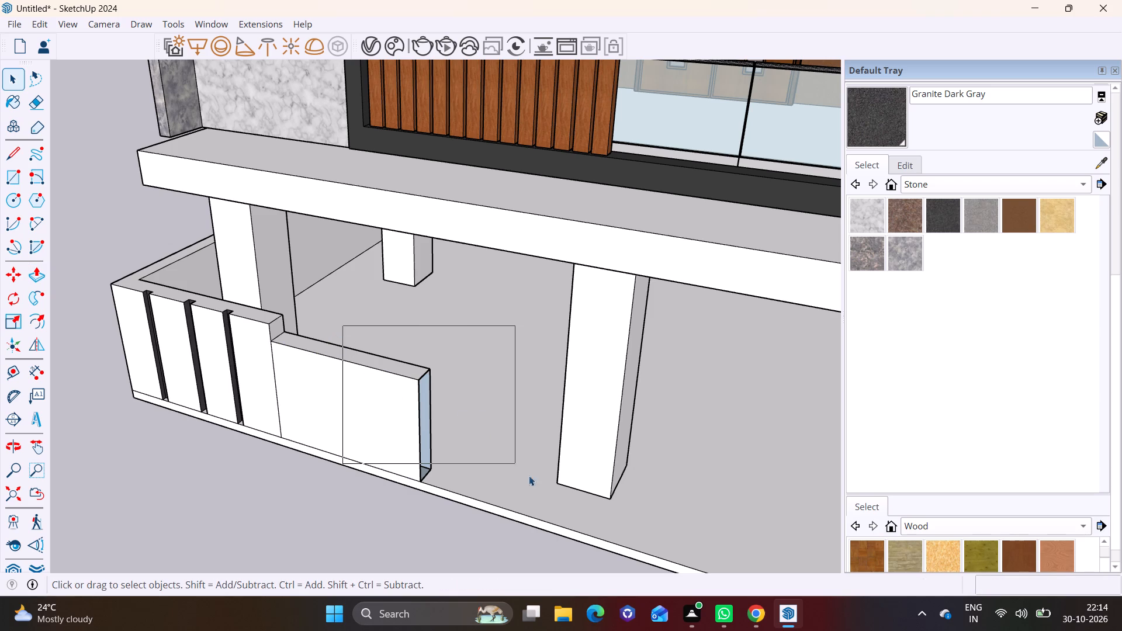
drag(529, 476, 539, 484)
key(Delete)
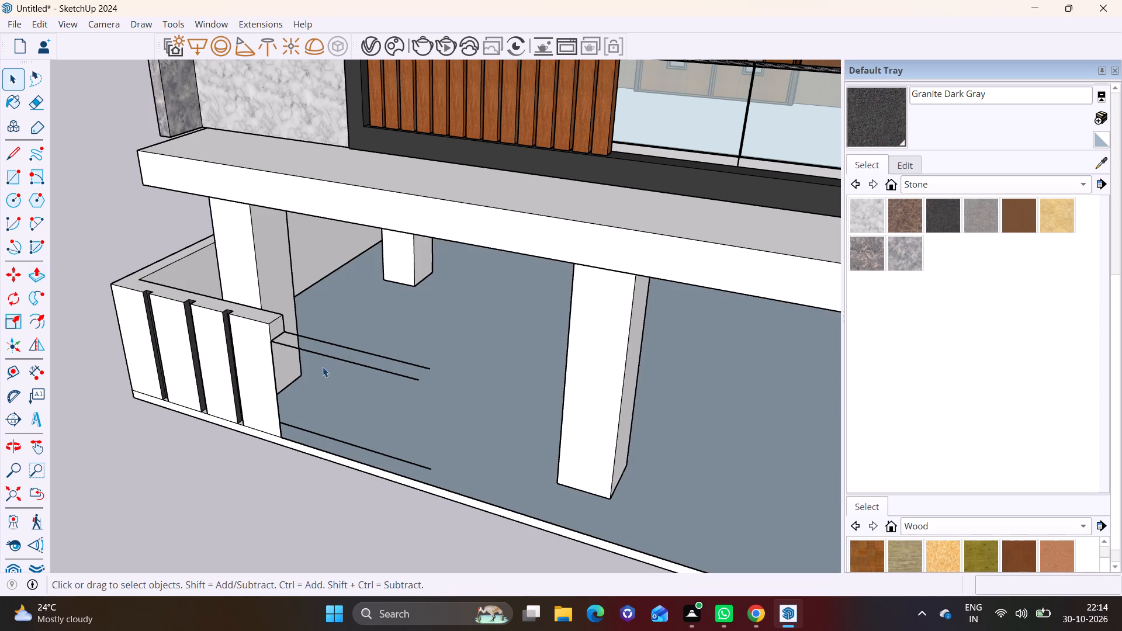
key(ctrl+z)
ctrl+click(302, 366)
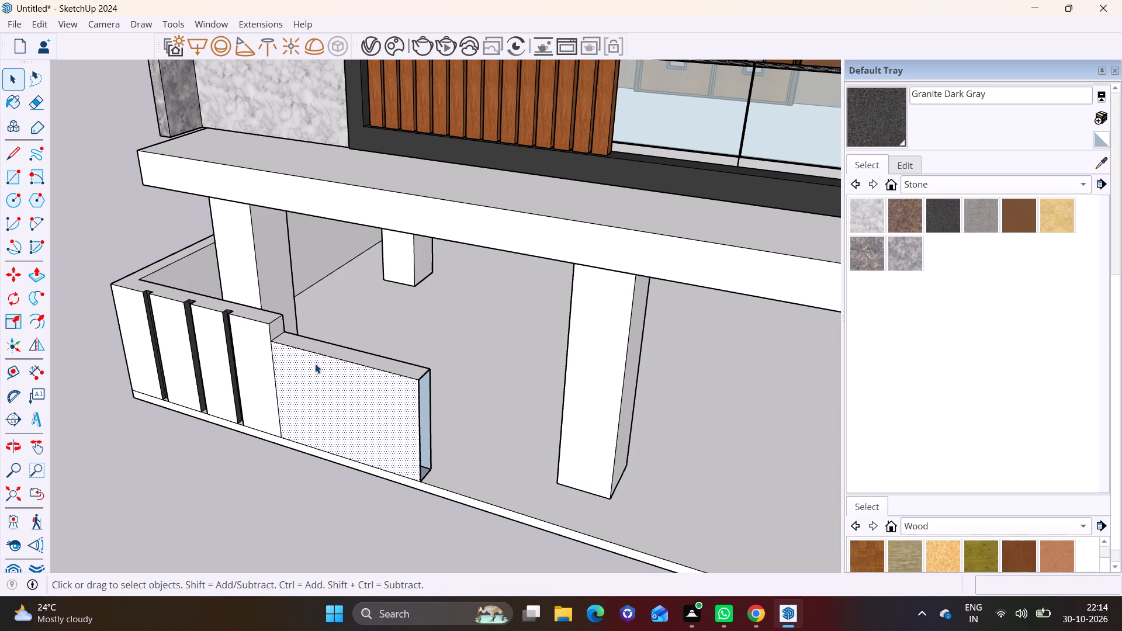
Close the lowered wall section's open end with a rectangle of about 11" by 4' 9 5/16".
click(19, 171)
middle_drag(290, 225, 172, 179)
scroll(267, 594, up, 4)
scroll(318, 429, up, 2)
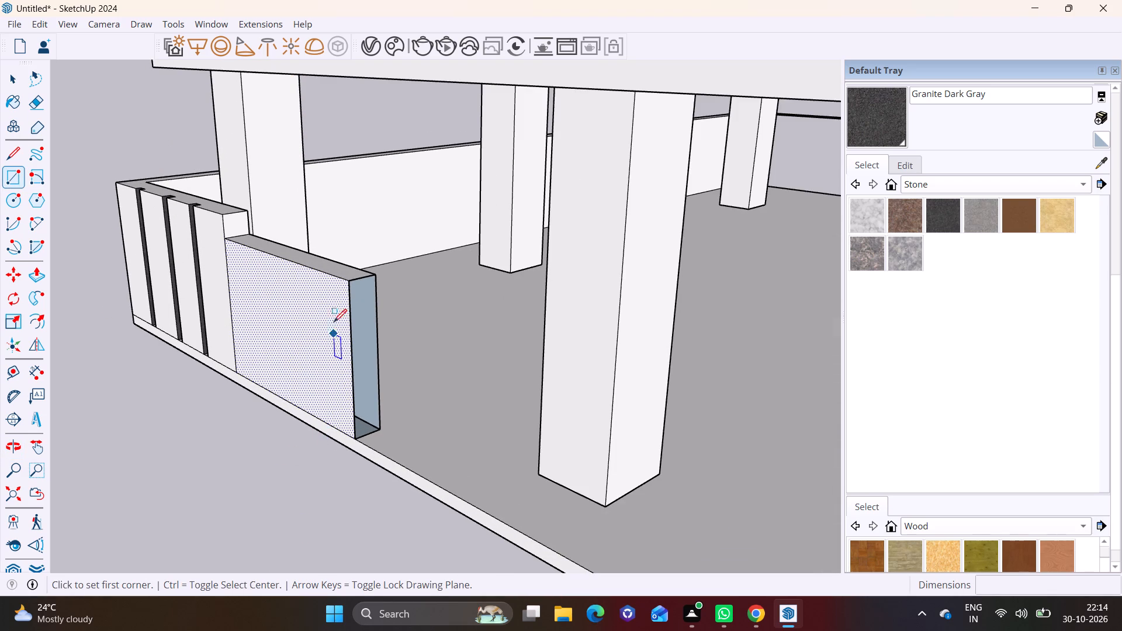
click(347, 281)
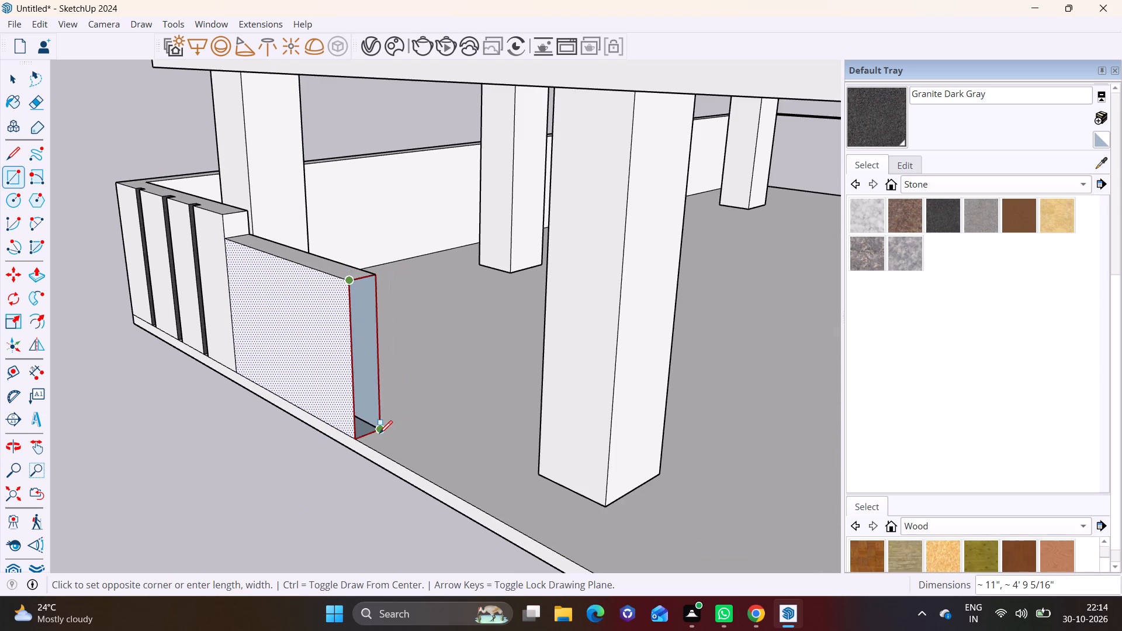
click(379, 434)
key(space)
Push the lowered section's end face back about 6' 10 1/16" to the grooved wall, removing the lowered section.
click(368, 359)
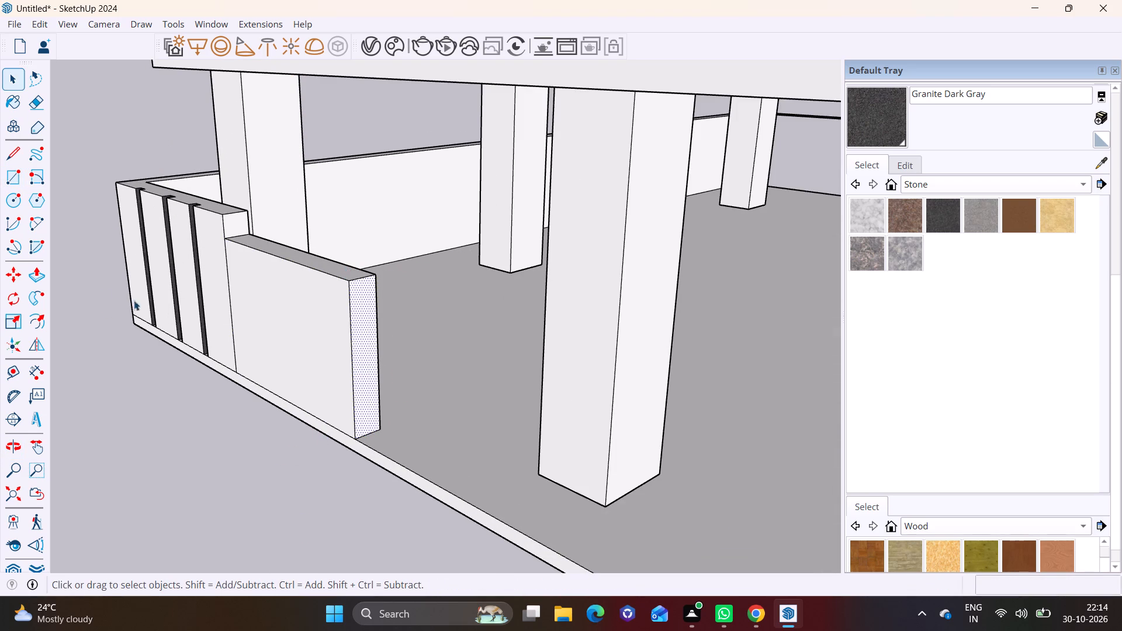
click(33, 278)
click(362, 343)
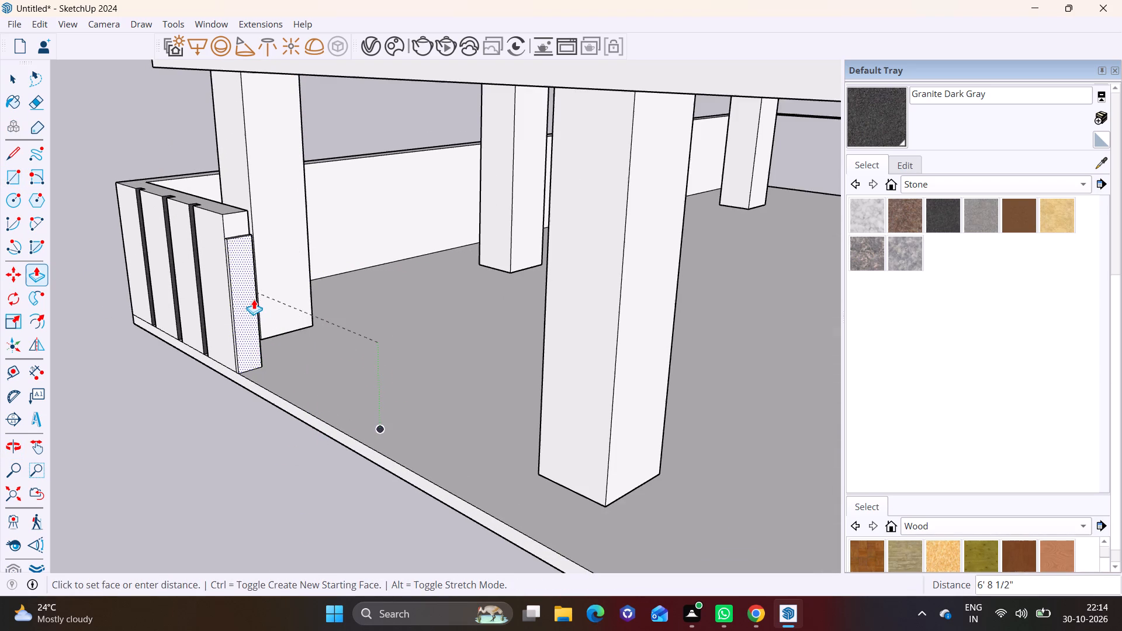
click(252, 297)
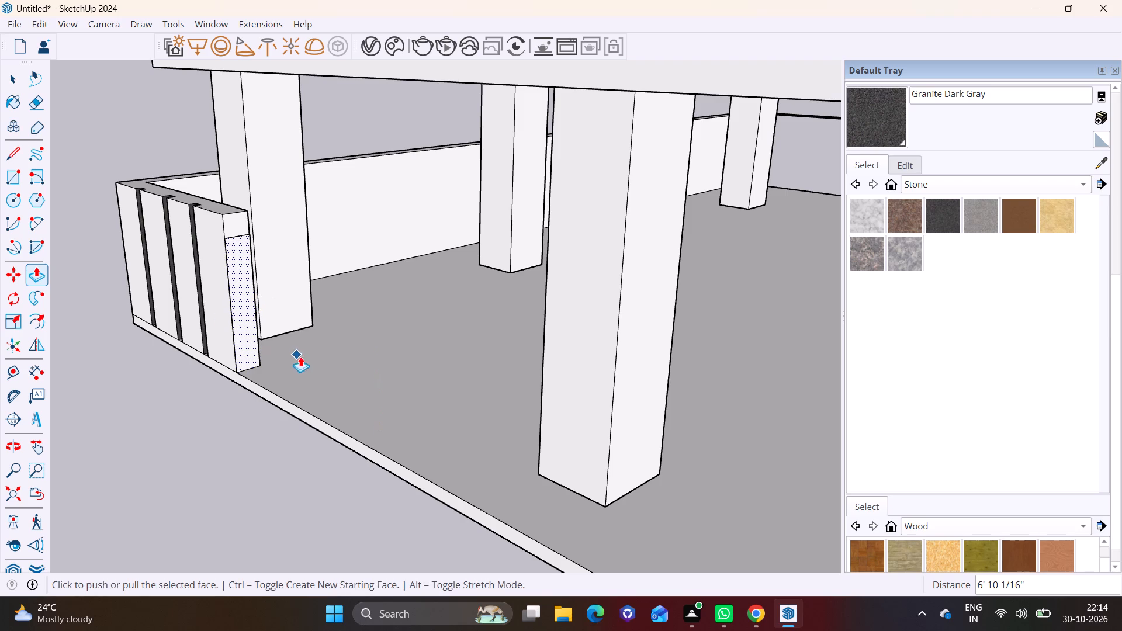
key(space)
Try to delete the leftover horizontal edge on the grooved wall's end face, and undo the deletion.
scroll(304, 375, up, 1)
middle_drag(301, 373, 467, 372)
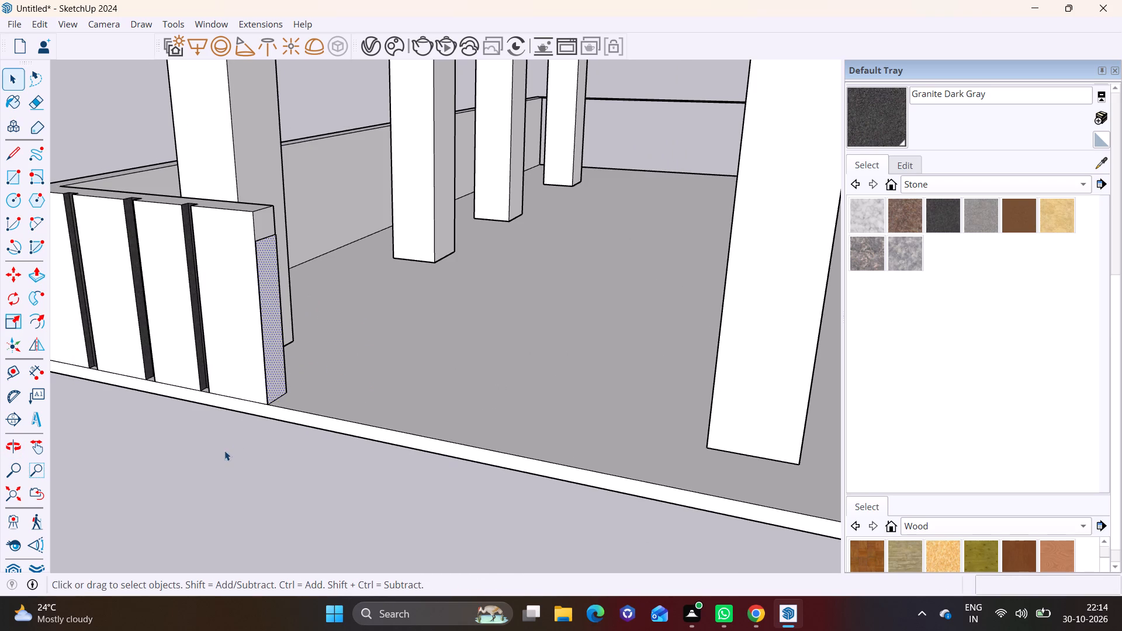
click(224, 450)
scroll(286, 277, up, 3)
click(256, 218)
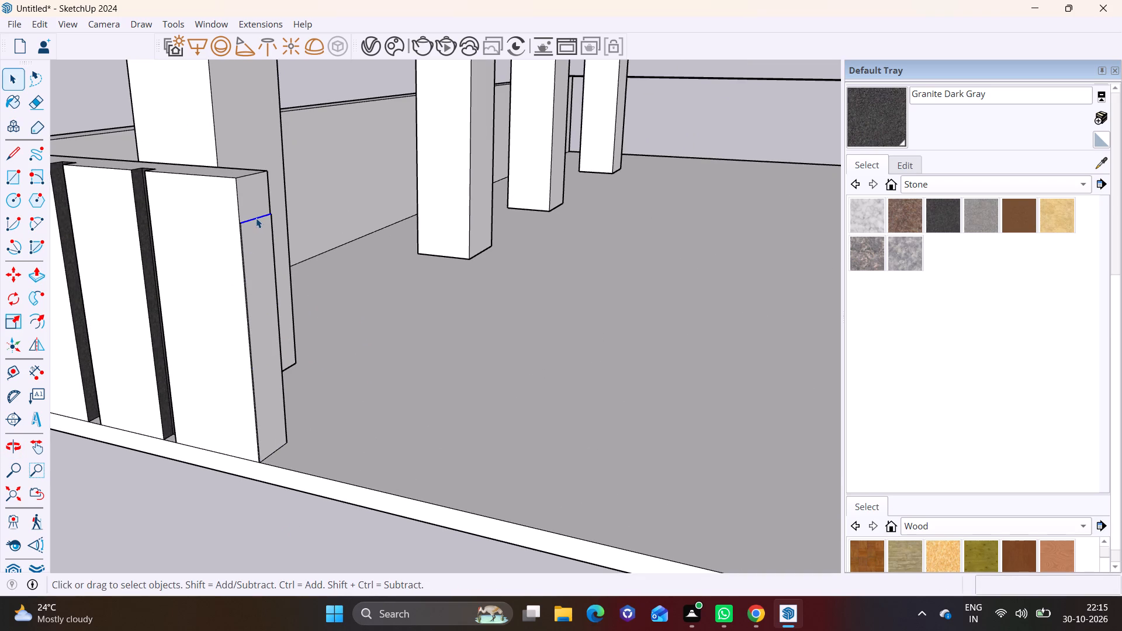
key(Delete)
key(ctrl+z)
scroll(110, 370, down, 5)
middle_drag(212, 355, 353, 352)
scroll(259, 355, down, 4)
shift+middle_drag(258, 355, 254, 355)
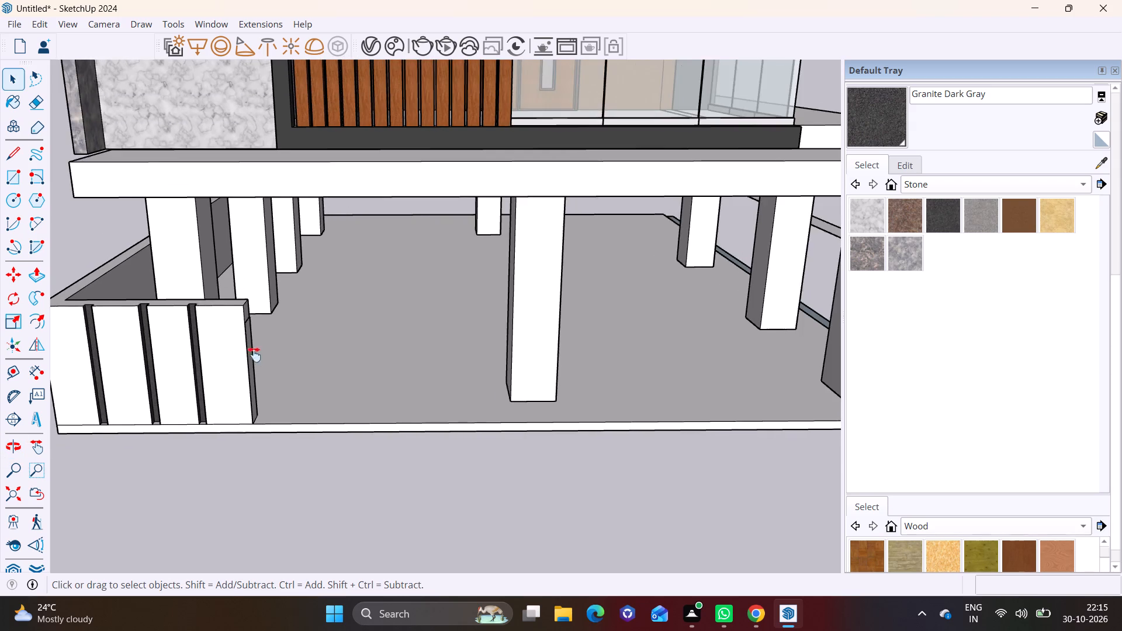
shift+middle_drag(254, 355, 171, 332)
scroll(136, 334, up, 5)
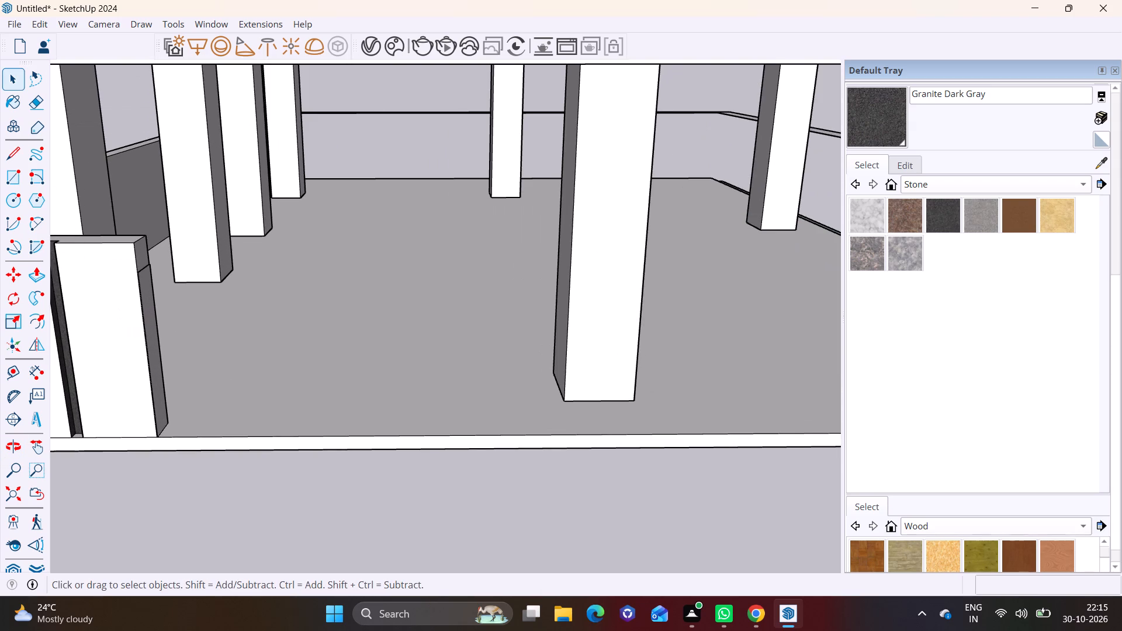
Draw a small rectangle near the bottom of the grooved wall's end face and make it a group.
click(15, 173)
scroll(123, 268, up, 1)
middle_drag(123, 283, 22, 317)
scroll(134, 344, up, 9)
middle_drag(221, 429, 181, 420)
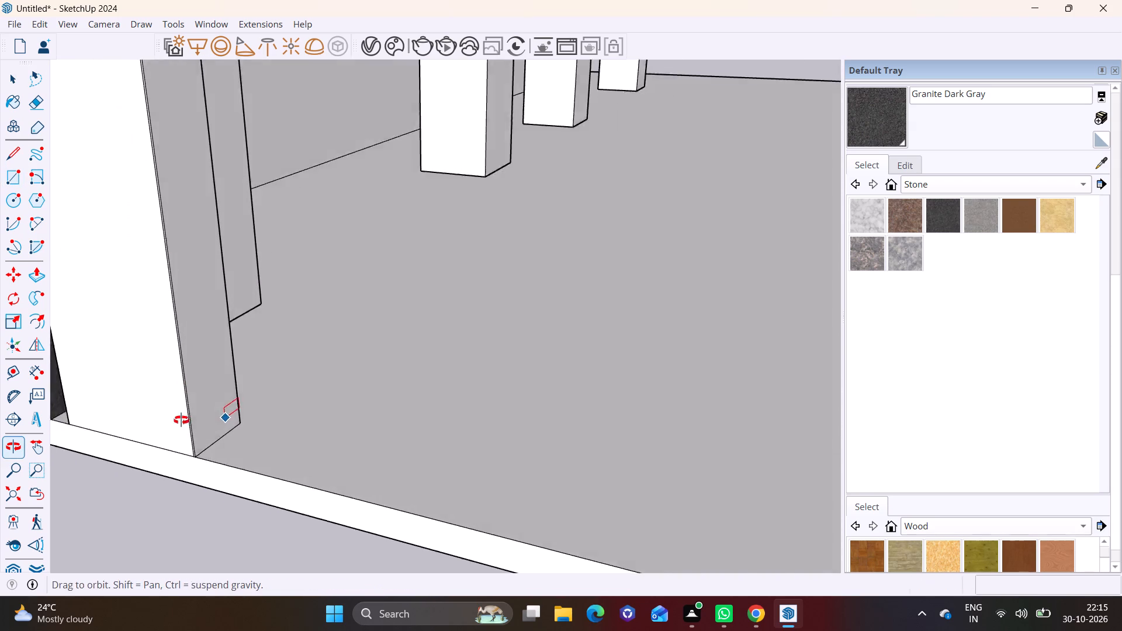
middle_drag(181, 420, 169, 417)
scroll(171, 417, up, 6)
click(244, 435)
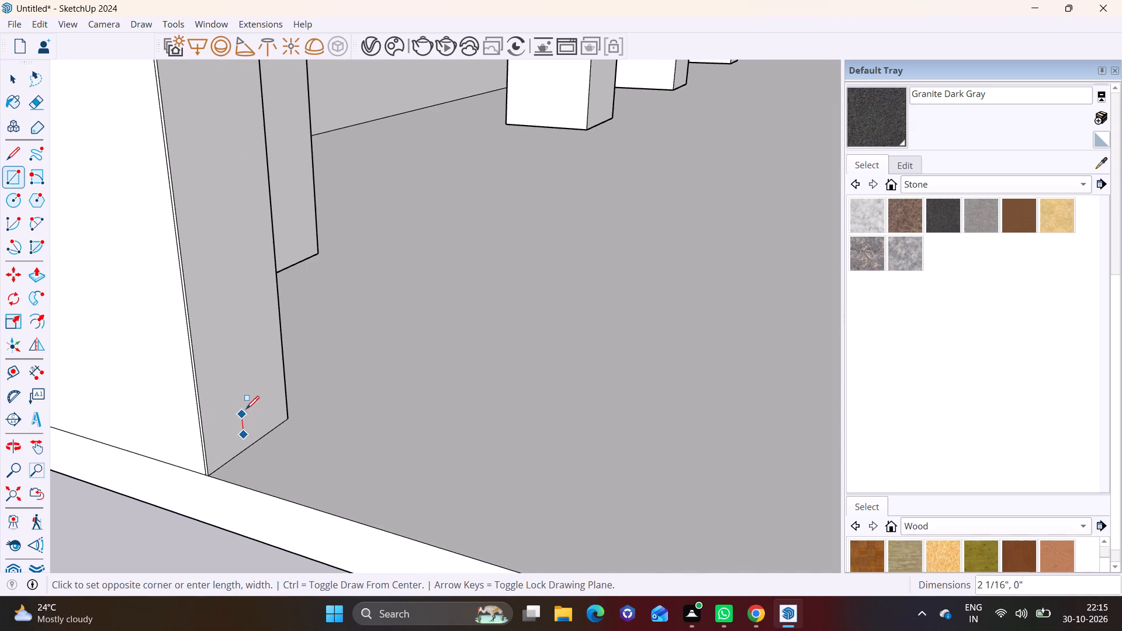
click(263, 385)
key(space)
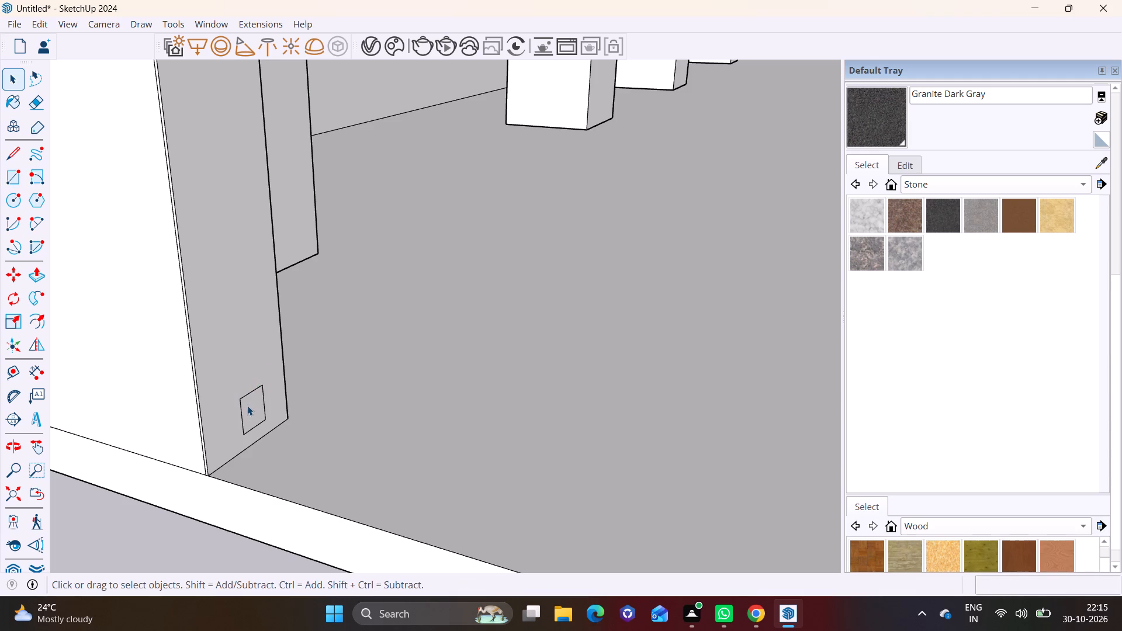
double_click(247, 405)
right_click(247, 405)
click(299, 233)
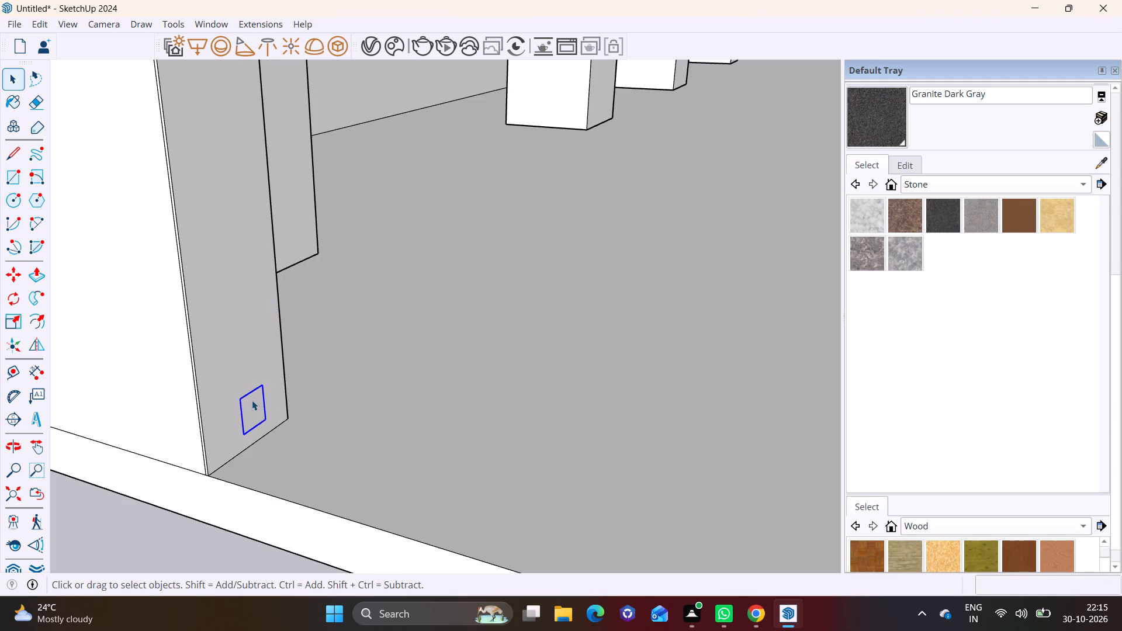
Inside the group, pull the rectangle out about 1' 5 3/4" from the wall into a horizontal bar, and leave the group.
double_click(252, 400)
click(251, 404)
click(258, 411)
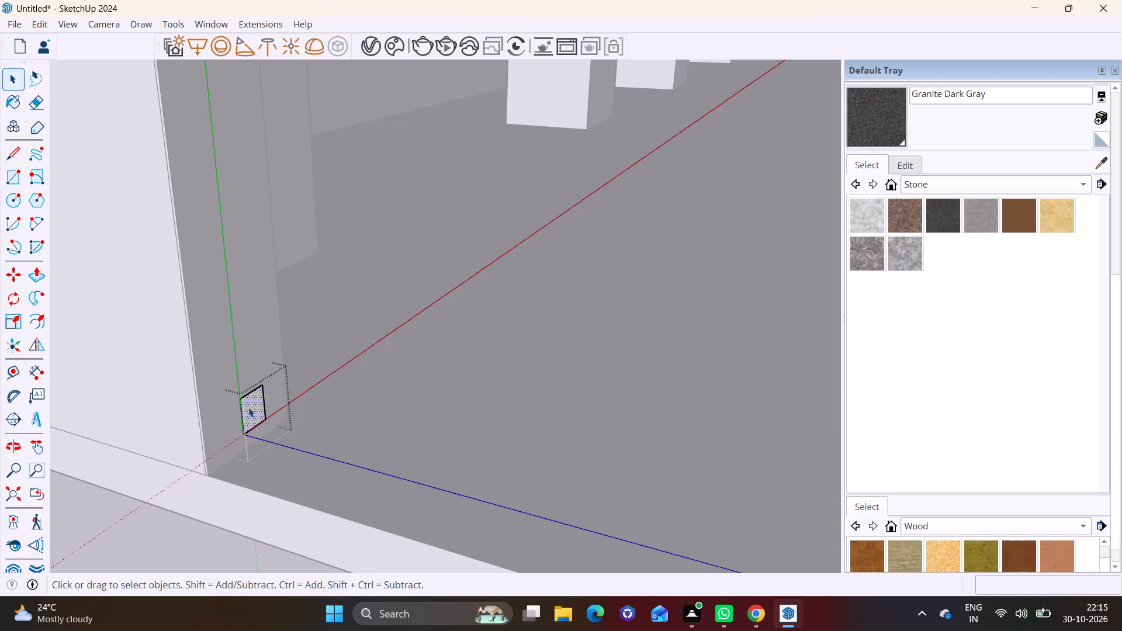
click(248, 407)
click(254, 408)
click(38, 276)
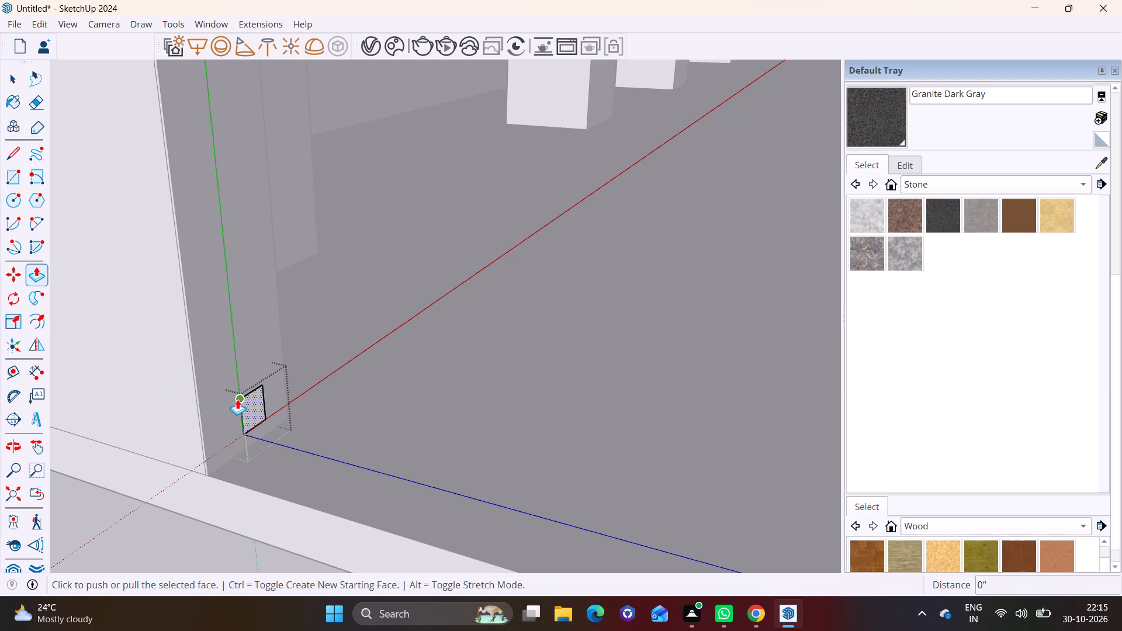
click(250, 403)
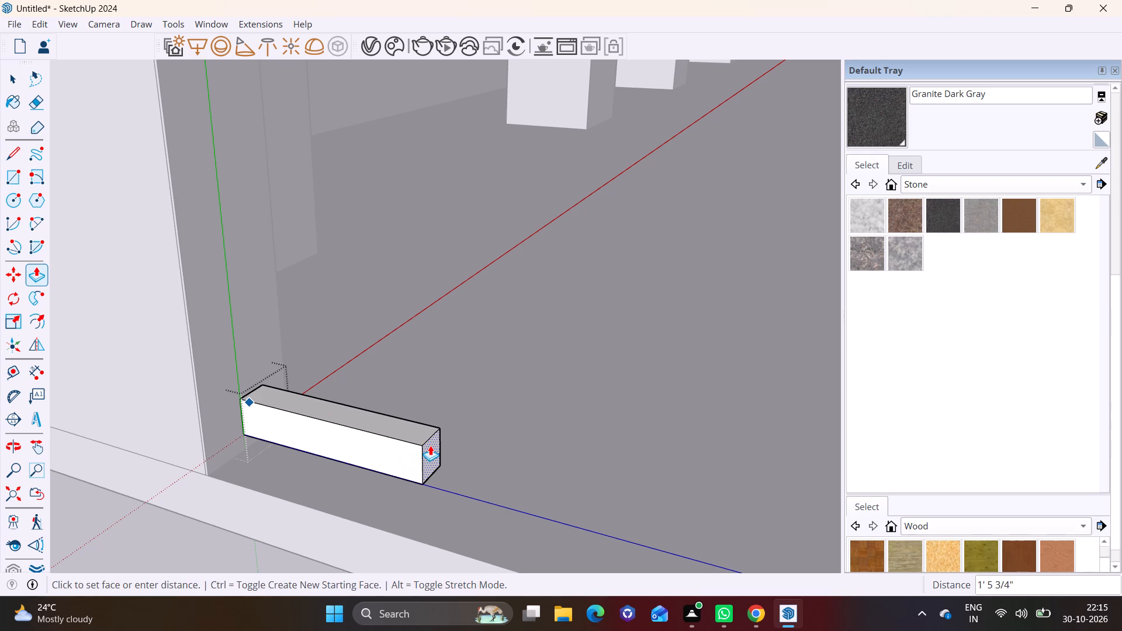
click(430, 445)
key(space)
click(366, 442)
click(494, 416)
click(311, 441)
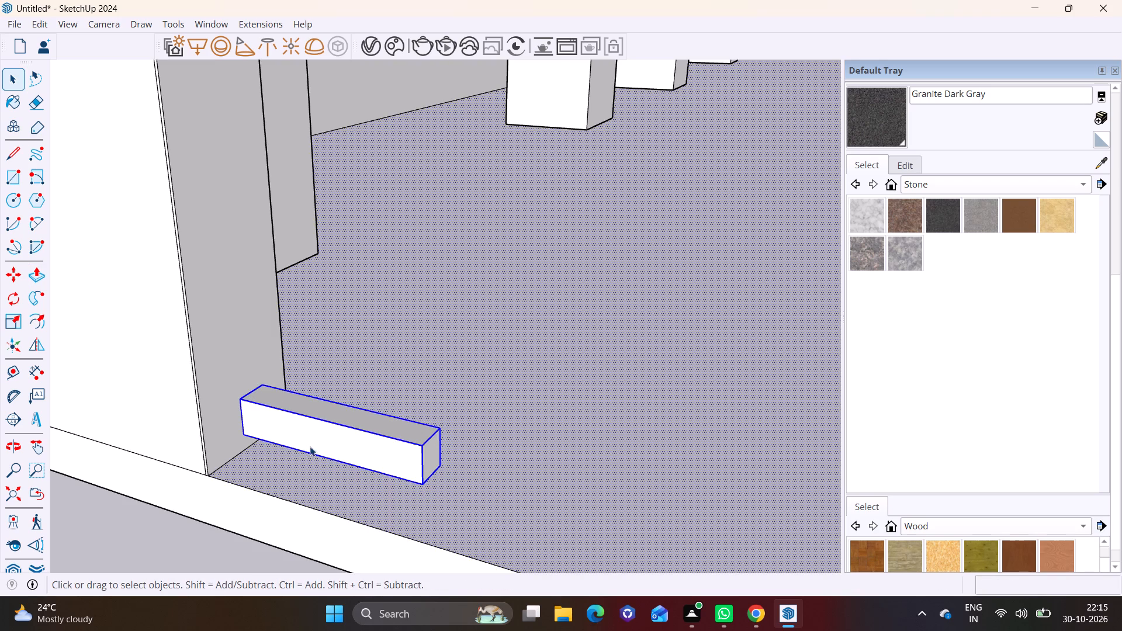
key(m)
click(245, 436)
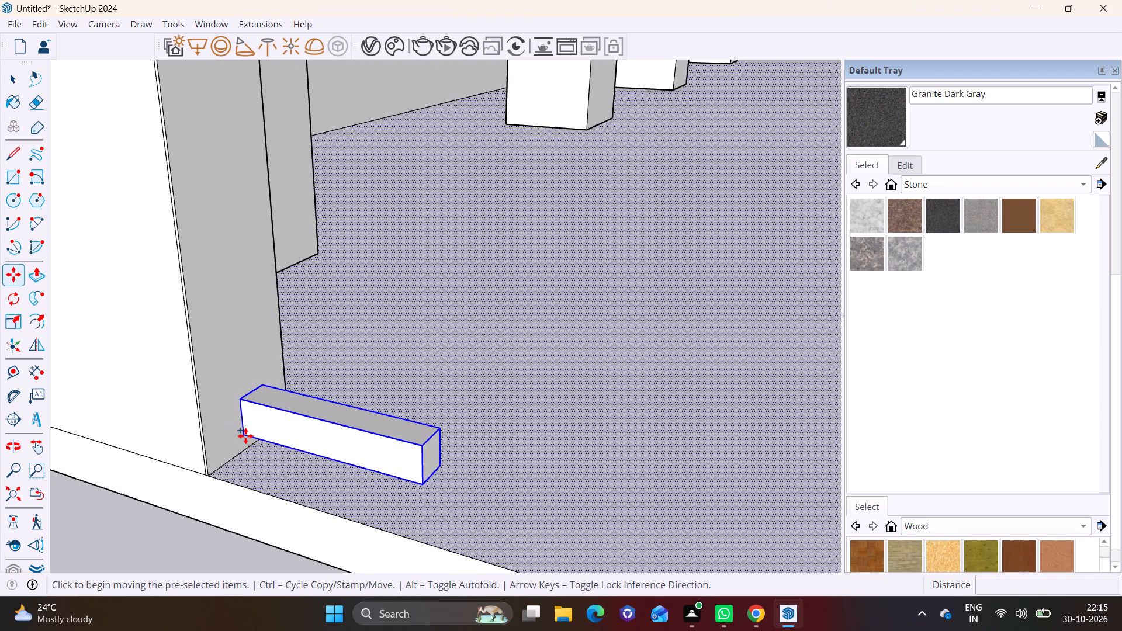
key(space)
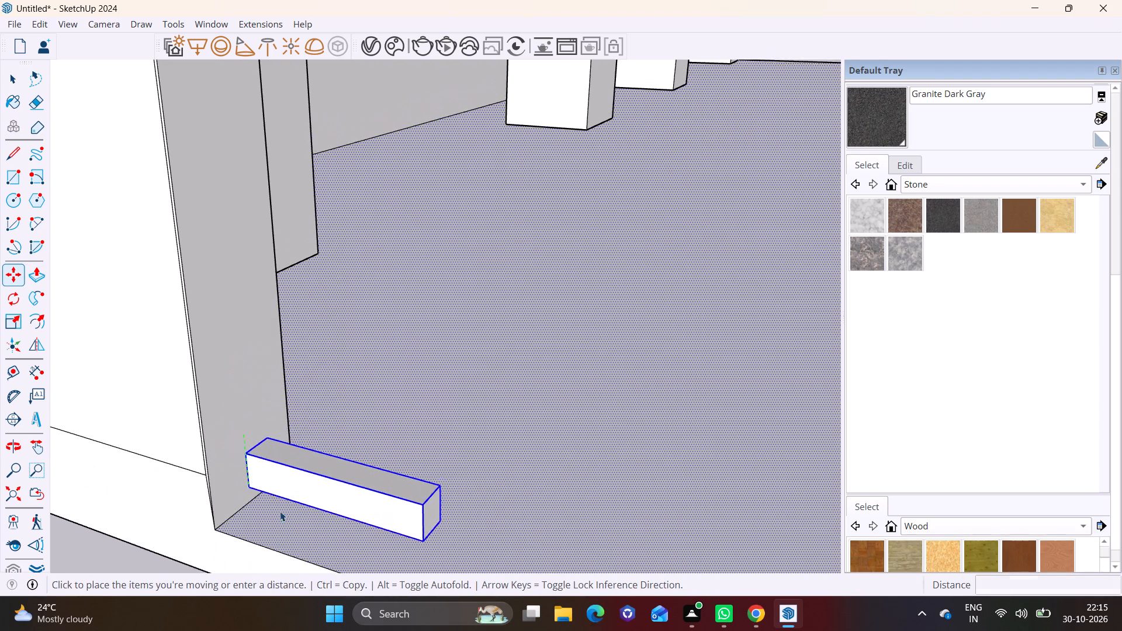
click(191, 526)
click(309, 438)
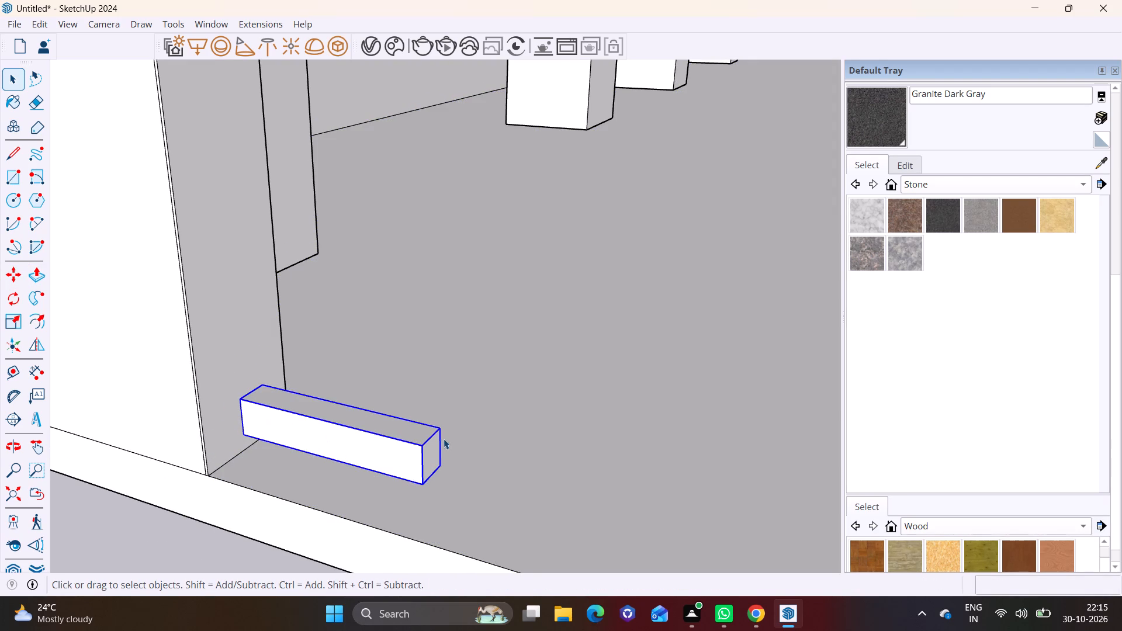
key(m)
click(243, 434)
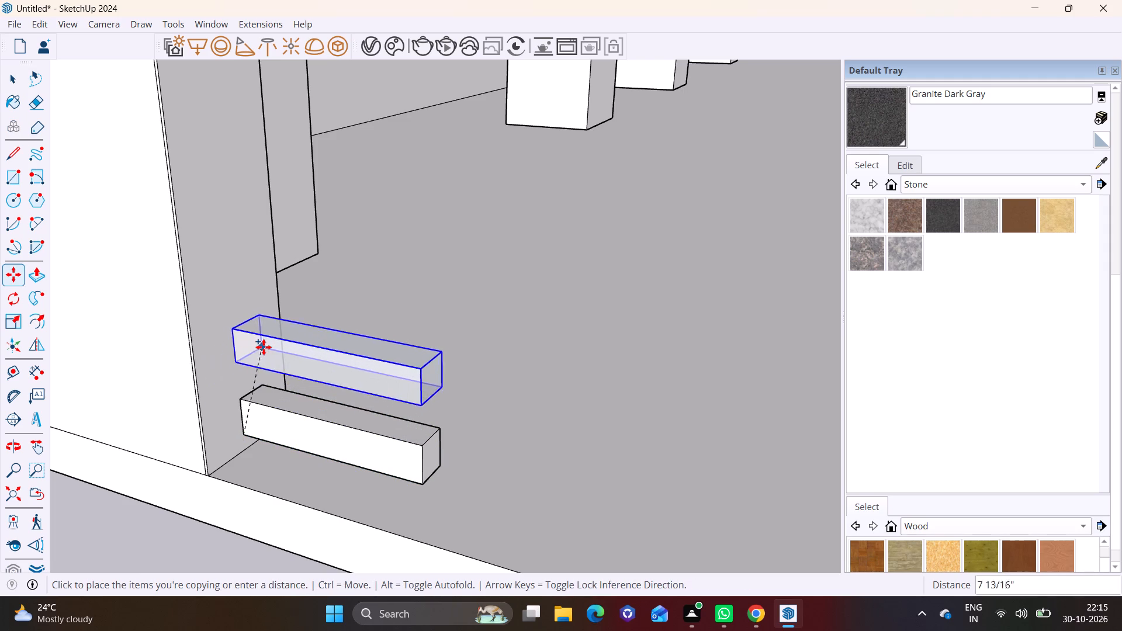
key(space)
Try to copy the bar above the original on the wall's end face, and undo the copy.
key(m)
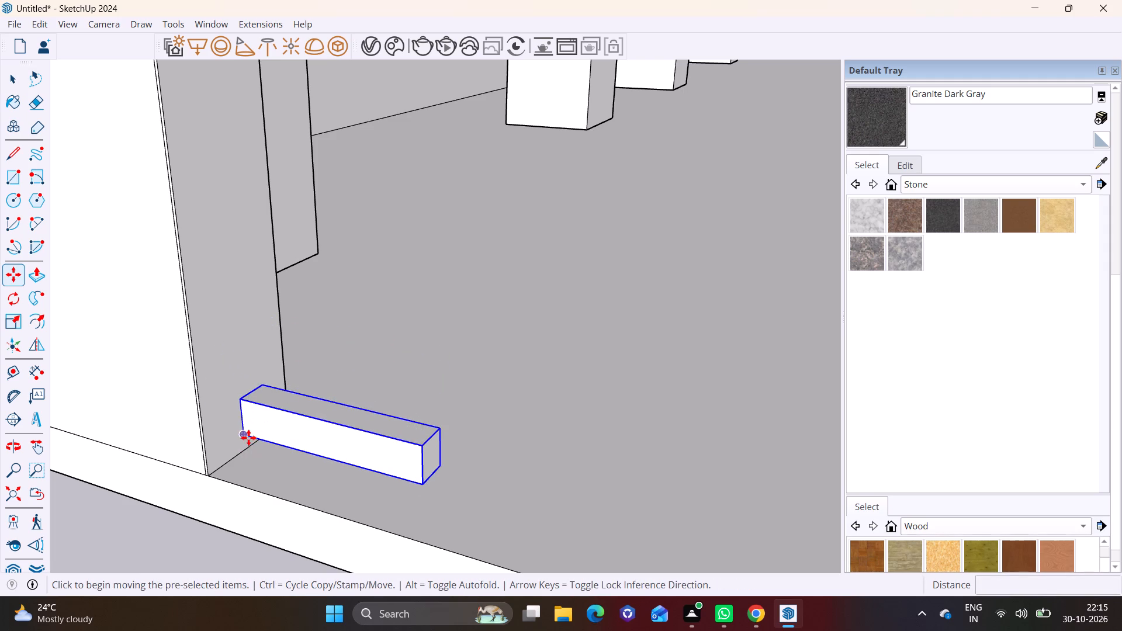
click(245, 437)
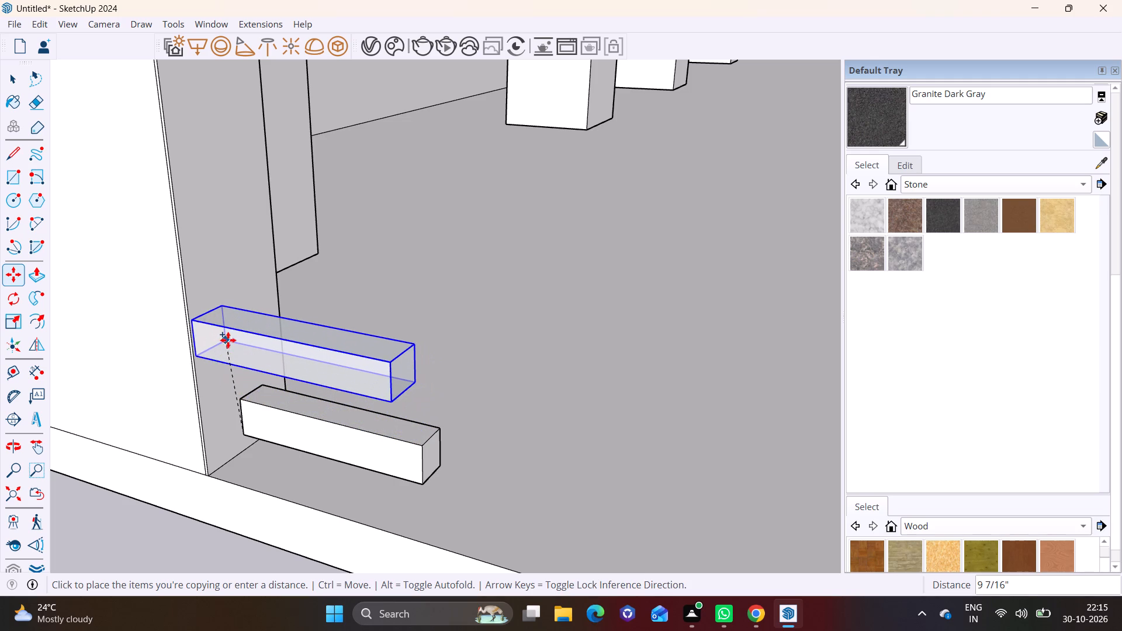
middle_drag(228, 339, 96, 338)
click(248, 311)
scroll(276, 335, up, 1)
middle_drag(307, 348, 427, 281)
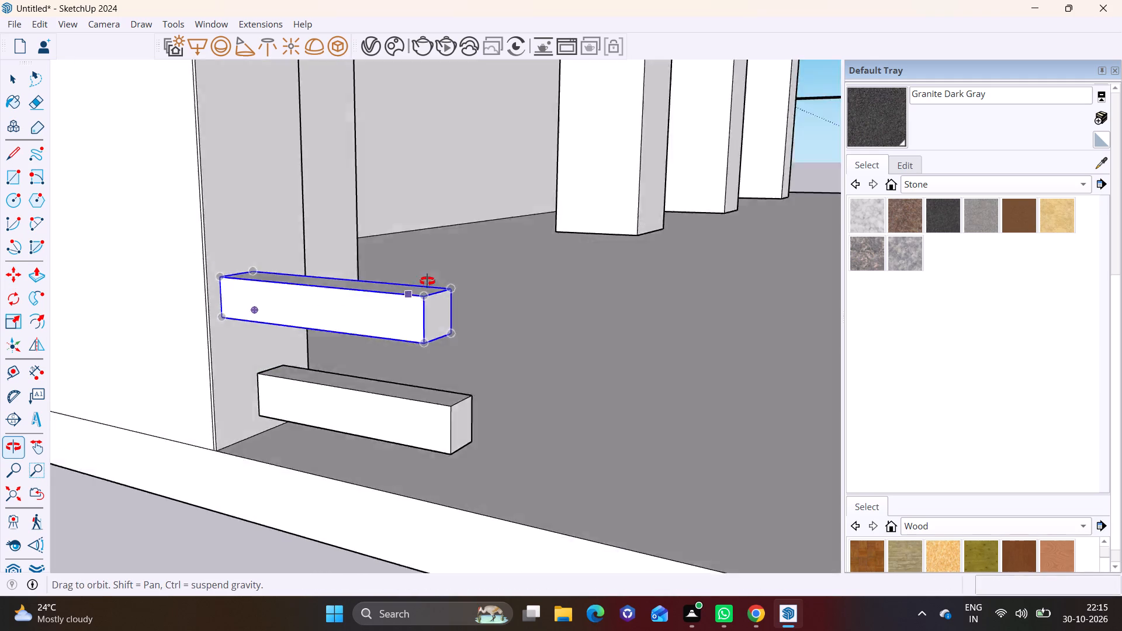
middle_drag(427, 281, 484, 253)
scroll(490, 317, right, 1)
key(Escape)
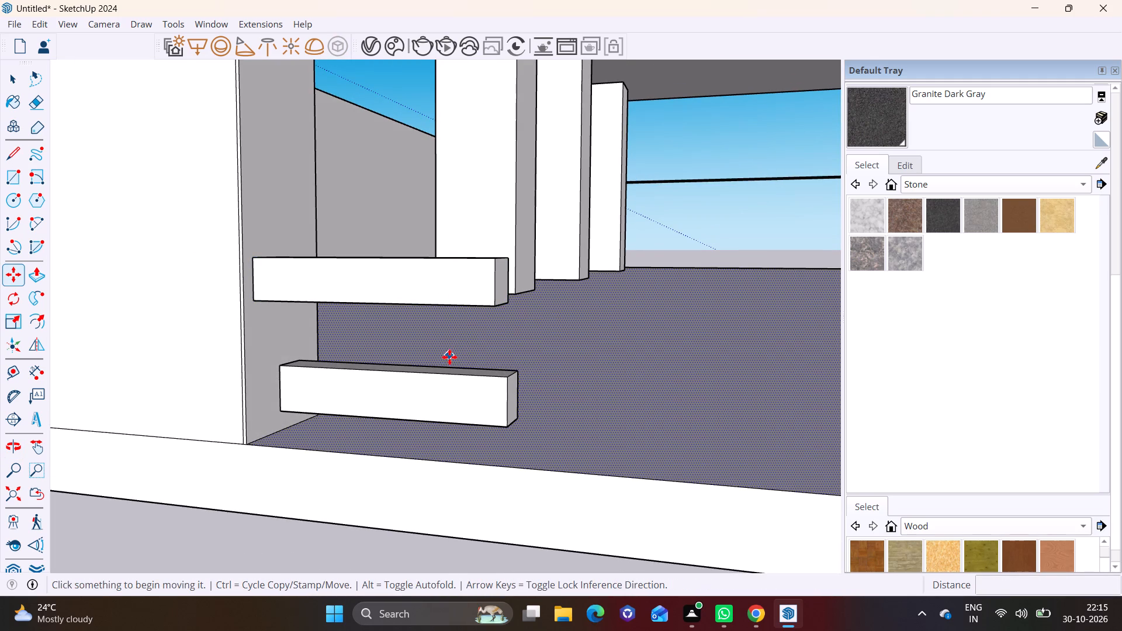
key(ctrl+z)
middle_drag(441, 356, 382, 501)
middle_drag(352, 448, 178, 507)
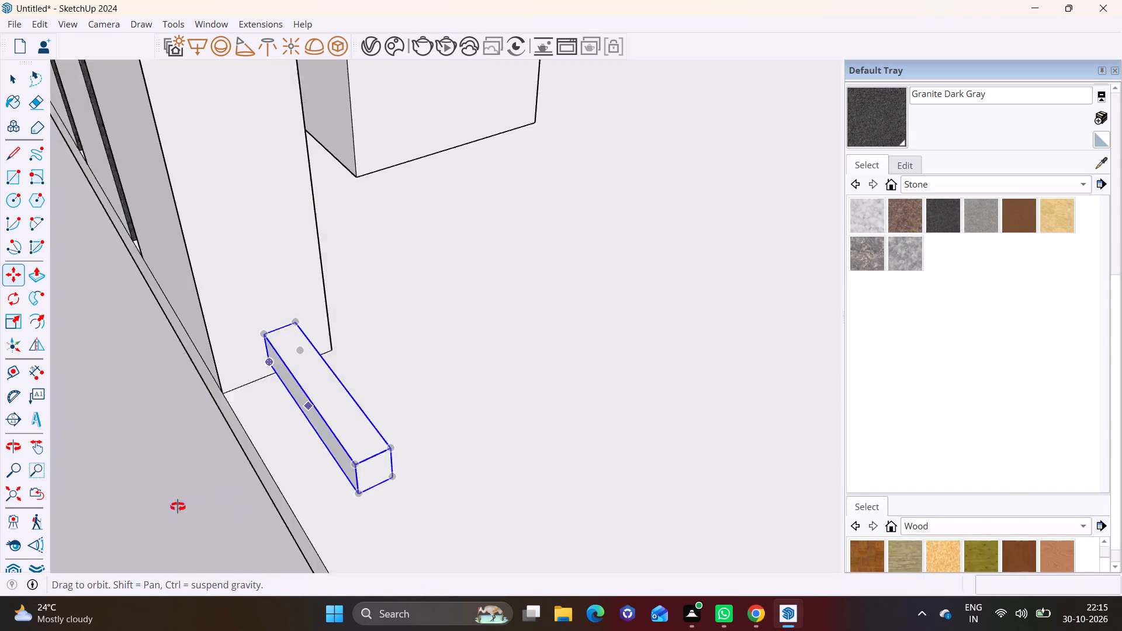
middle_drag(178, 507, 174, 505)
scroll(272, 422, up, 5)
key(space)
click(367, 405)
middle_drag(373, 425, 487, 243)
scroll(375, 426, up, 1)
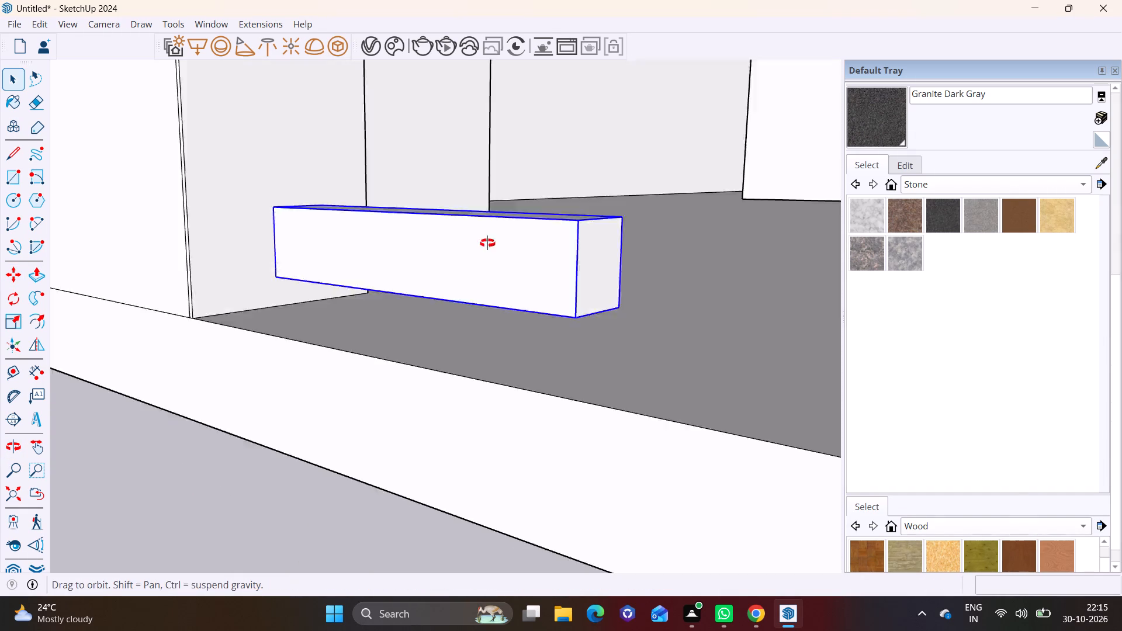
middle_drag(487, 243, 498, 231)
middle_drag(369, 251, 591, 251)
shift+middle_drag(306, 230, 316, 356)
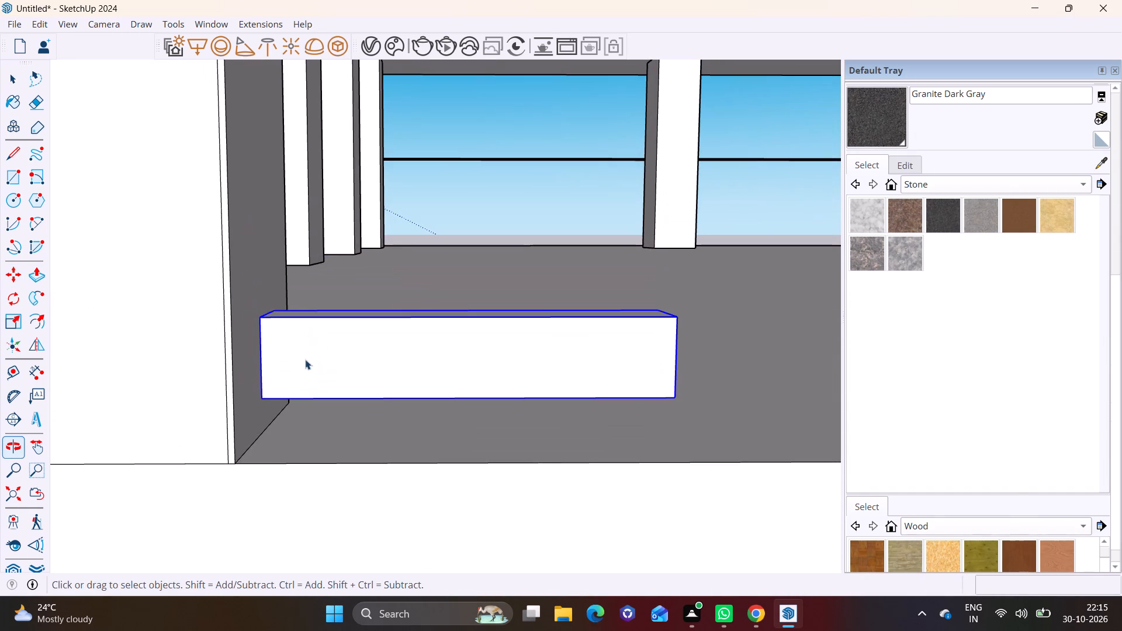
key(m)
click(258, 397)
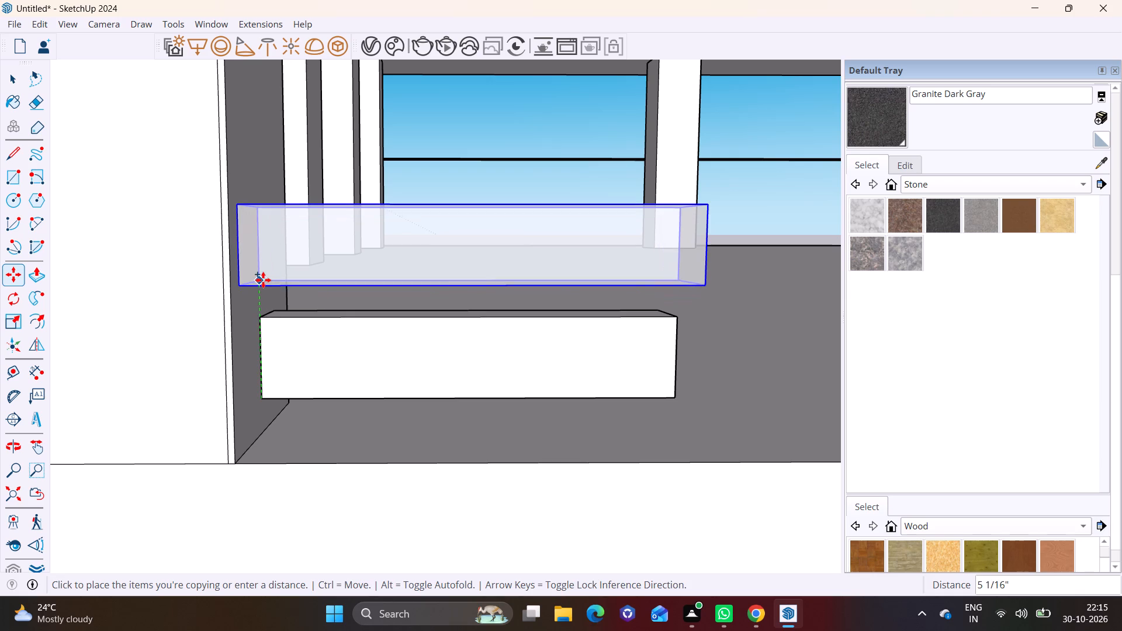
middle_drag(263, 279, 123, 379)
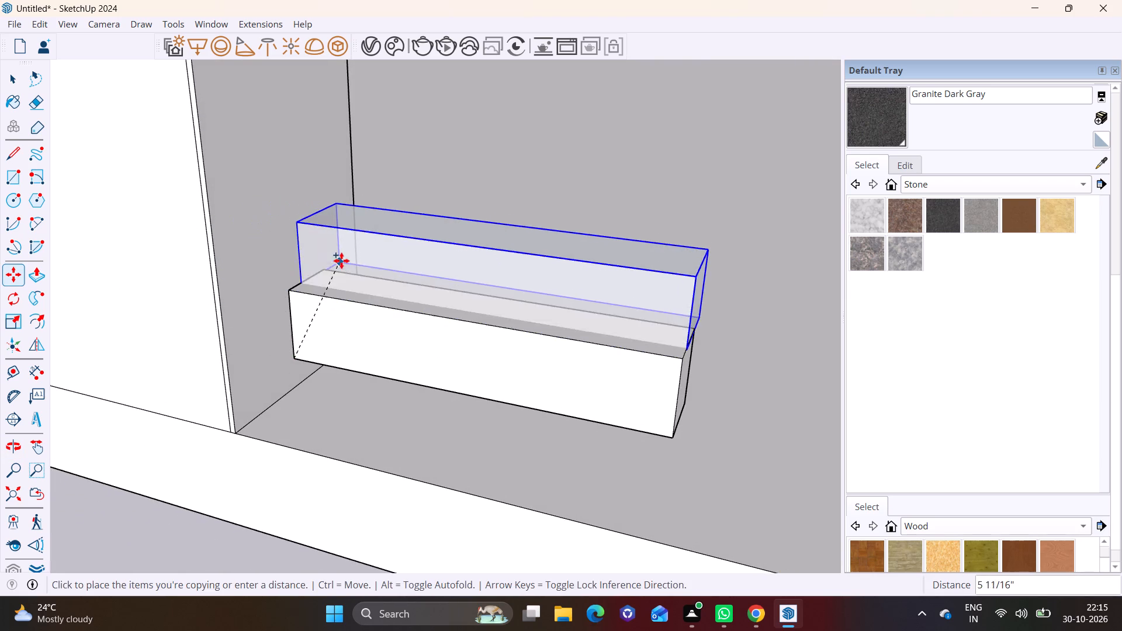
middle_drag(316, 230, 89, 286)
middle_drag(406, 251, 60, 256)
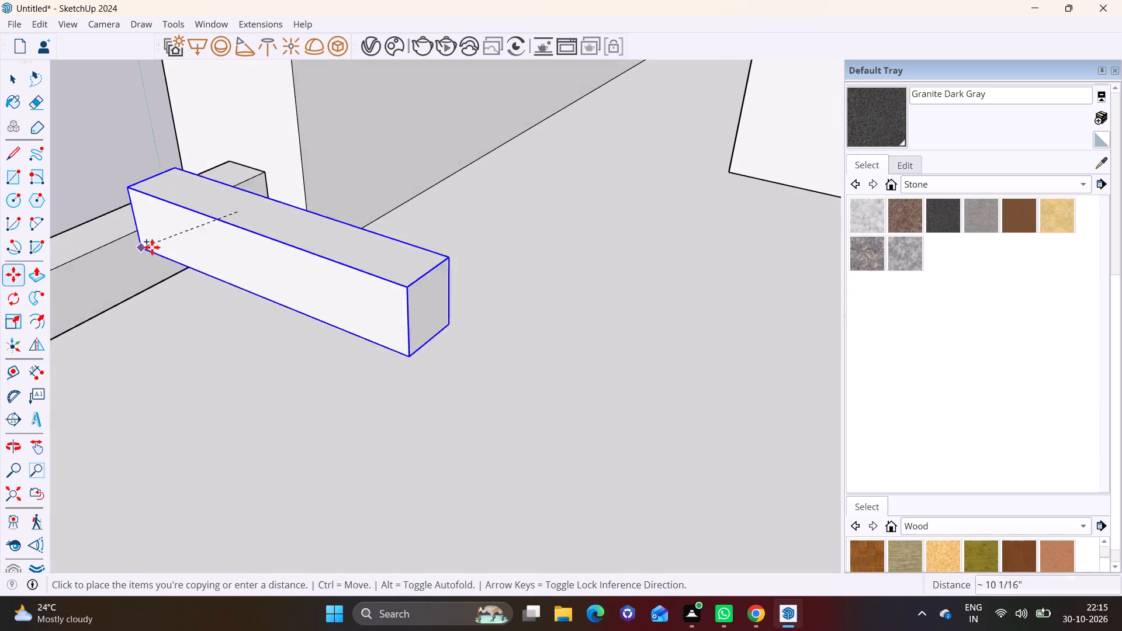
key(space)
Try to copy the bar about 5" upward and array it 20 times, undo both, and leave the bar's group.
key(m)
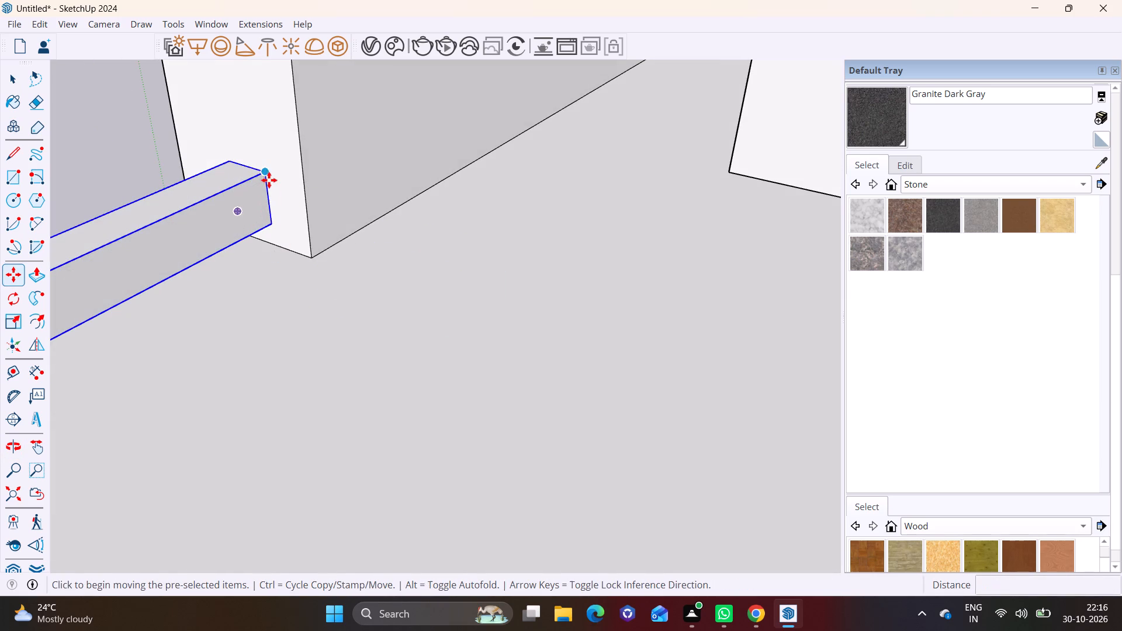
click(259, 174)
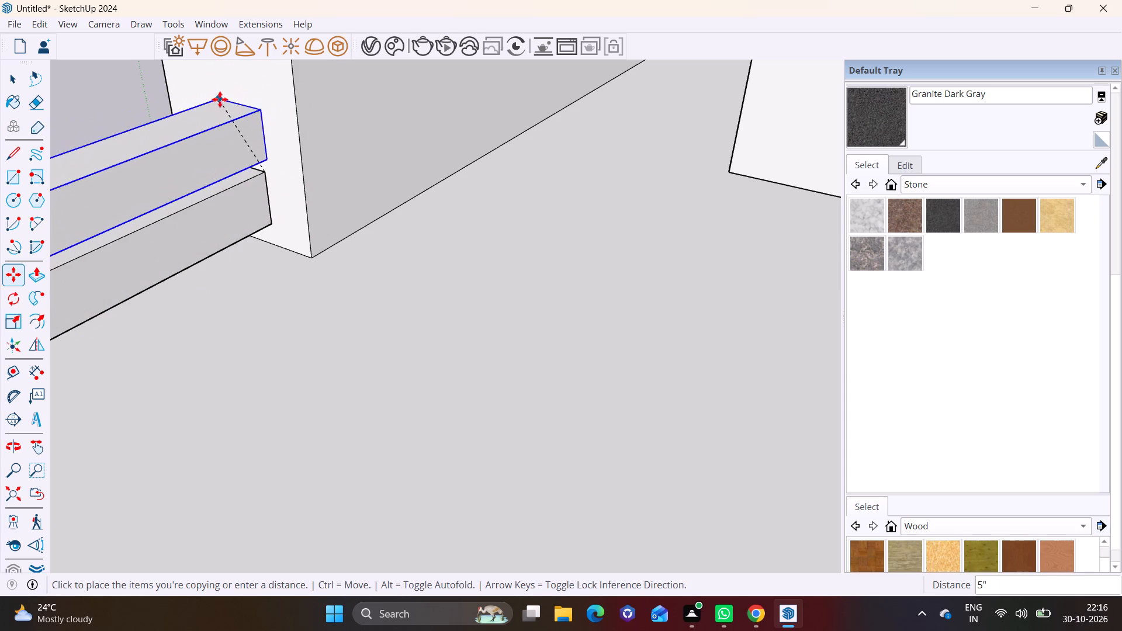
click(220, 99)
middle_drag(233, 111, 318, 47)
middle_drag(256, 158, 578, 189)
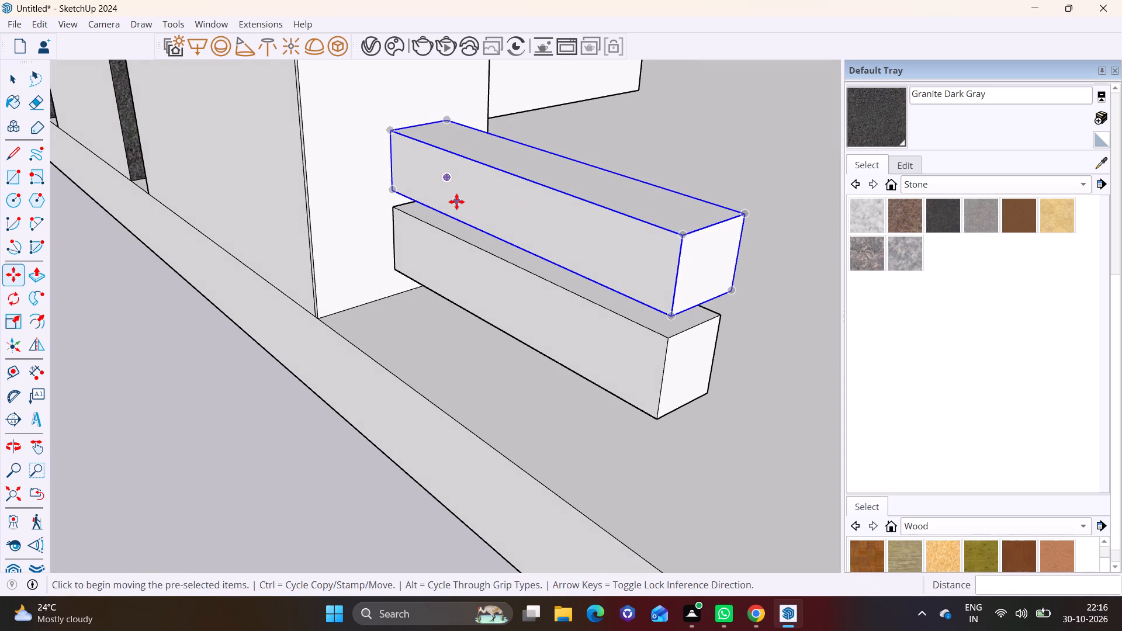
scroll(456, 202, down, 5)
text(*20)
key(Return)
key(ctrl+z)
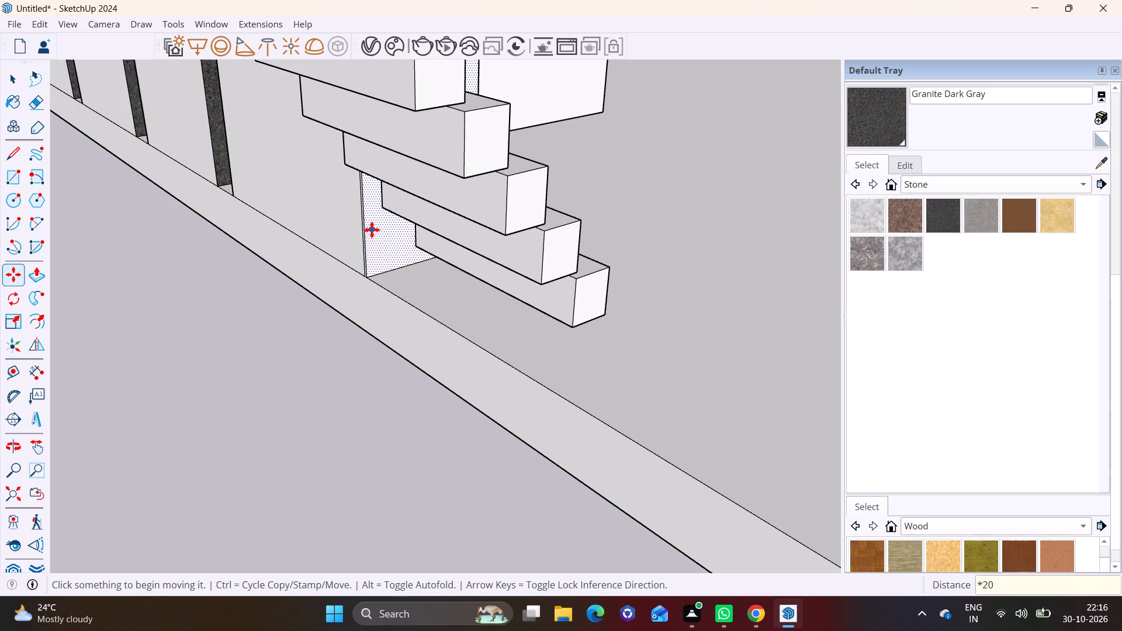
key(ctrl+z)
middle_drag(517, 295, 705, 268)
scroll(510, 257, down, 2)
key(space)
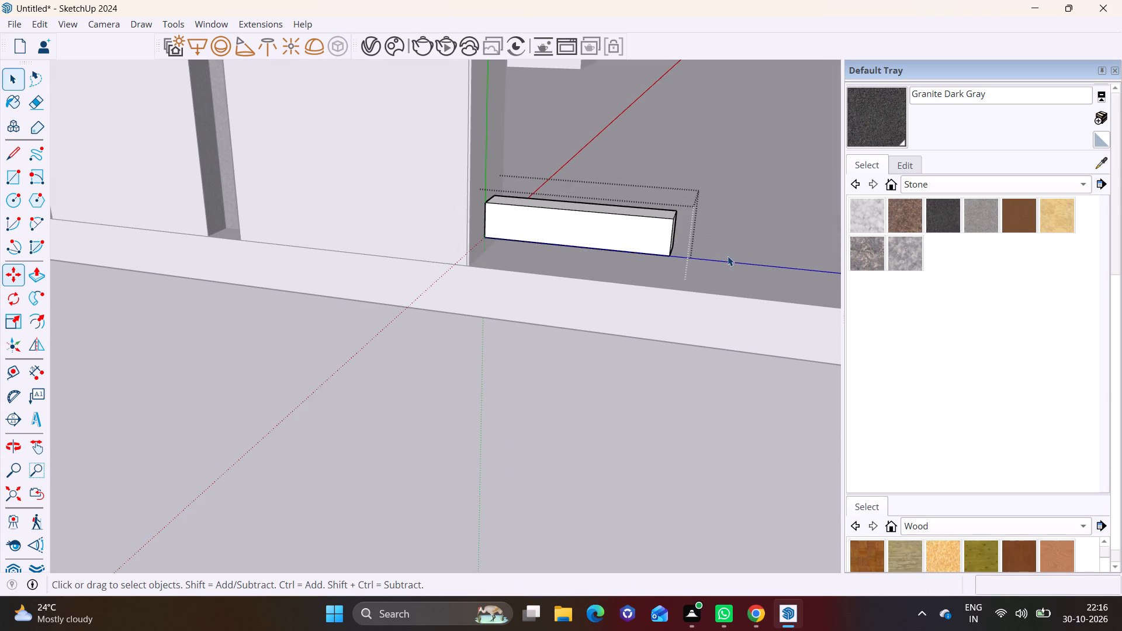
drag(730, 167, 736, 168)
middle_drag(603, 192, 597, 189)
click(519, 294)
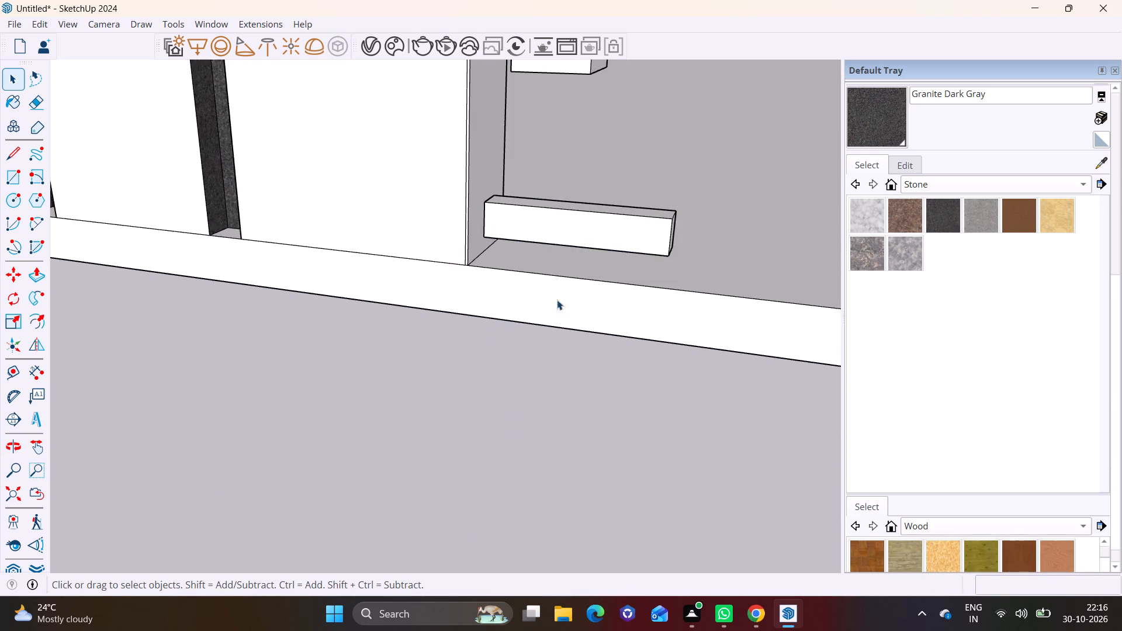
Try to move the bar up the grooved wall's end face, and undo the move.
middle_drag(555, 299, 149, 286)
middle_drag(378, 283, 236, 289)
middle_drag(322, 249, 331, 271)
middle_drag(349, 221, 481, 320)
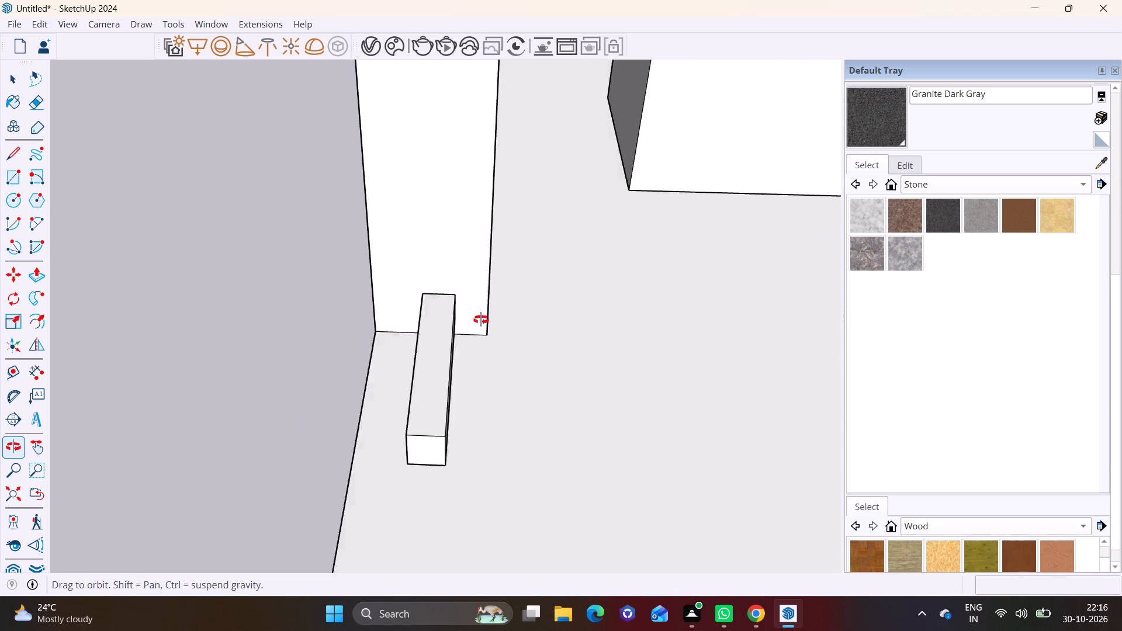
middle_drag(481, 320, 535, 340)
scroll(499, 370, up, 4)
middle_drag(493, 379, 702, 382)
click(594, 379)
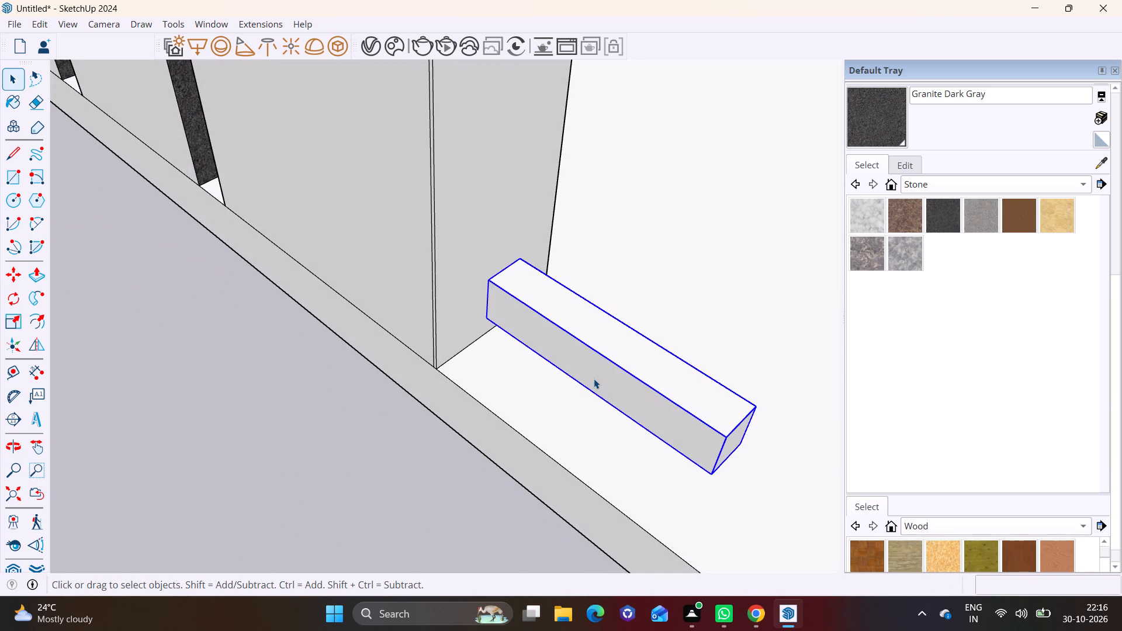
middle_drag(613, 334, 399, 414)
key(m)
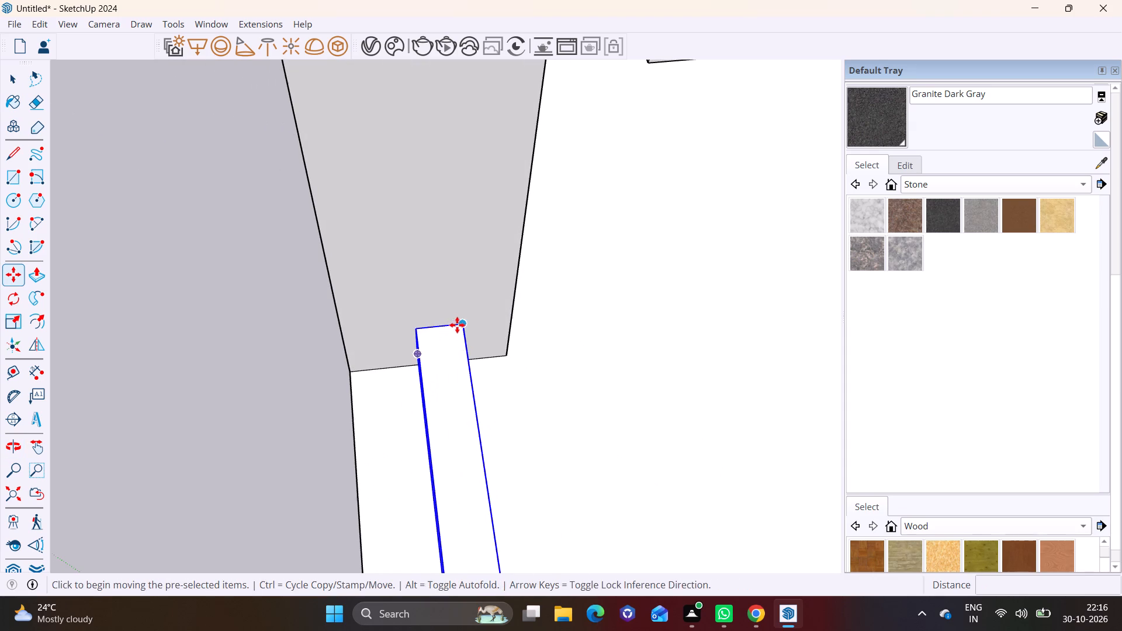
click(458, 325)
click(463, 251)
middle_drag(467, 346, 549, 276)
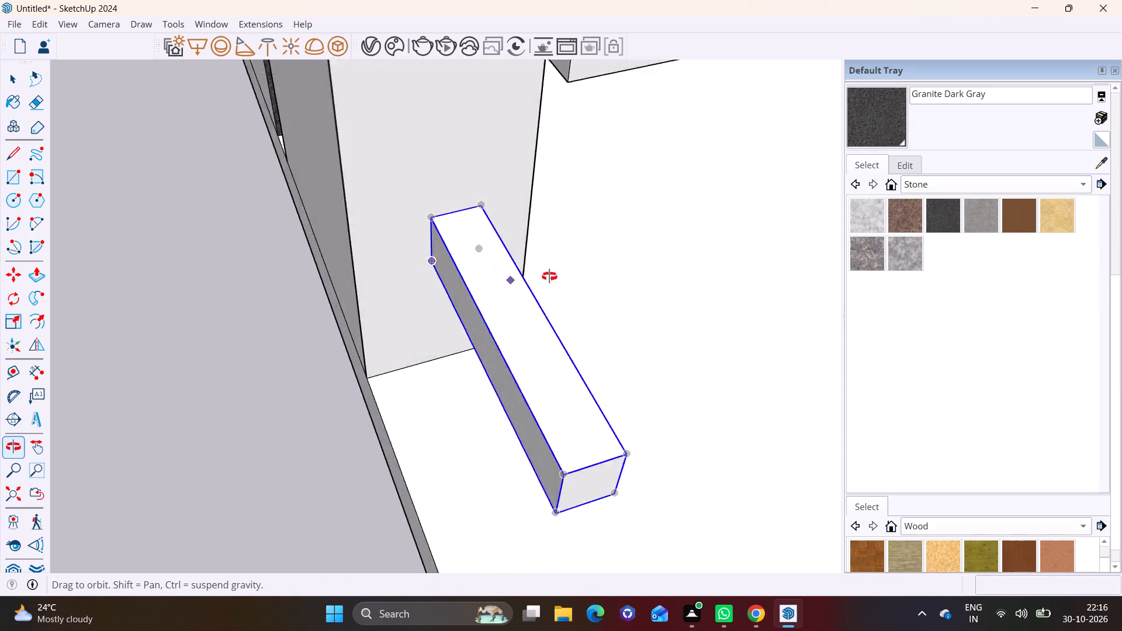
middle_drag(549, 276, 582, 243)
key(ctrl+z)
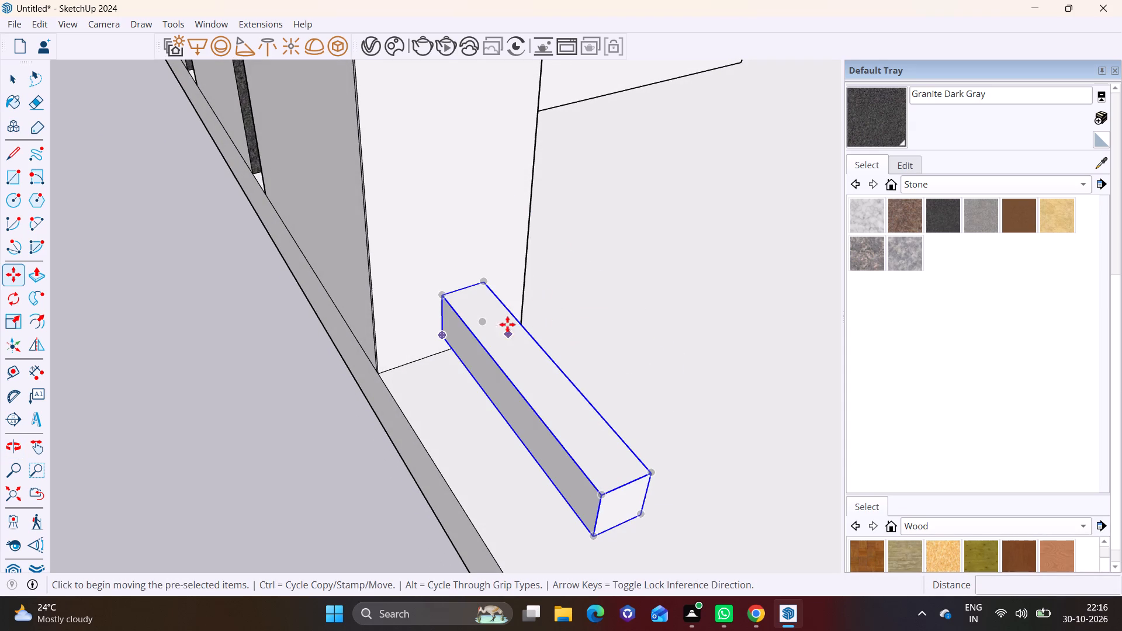
Copy the bar about 10 15/16" away, placing the copy above the original against the wall's end face.
click(482, 282)
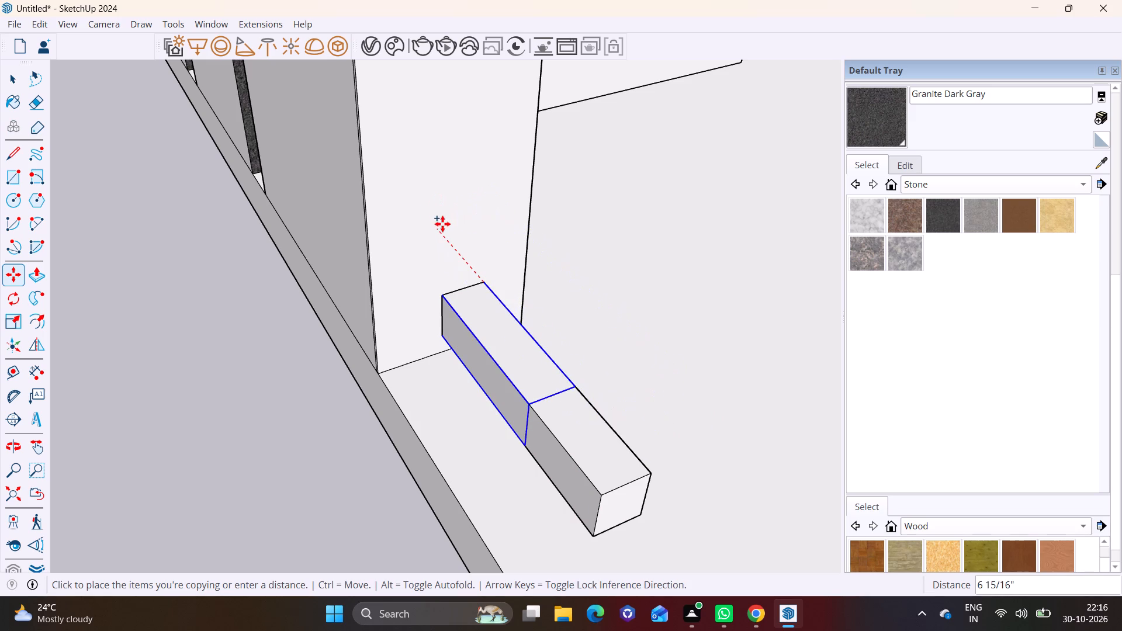
click(481, 134)
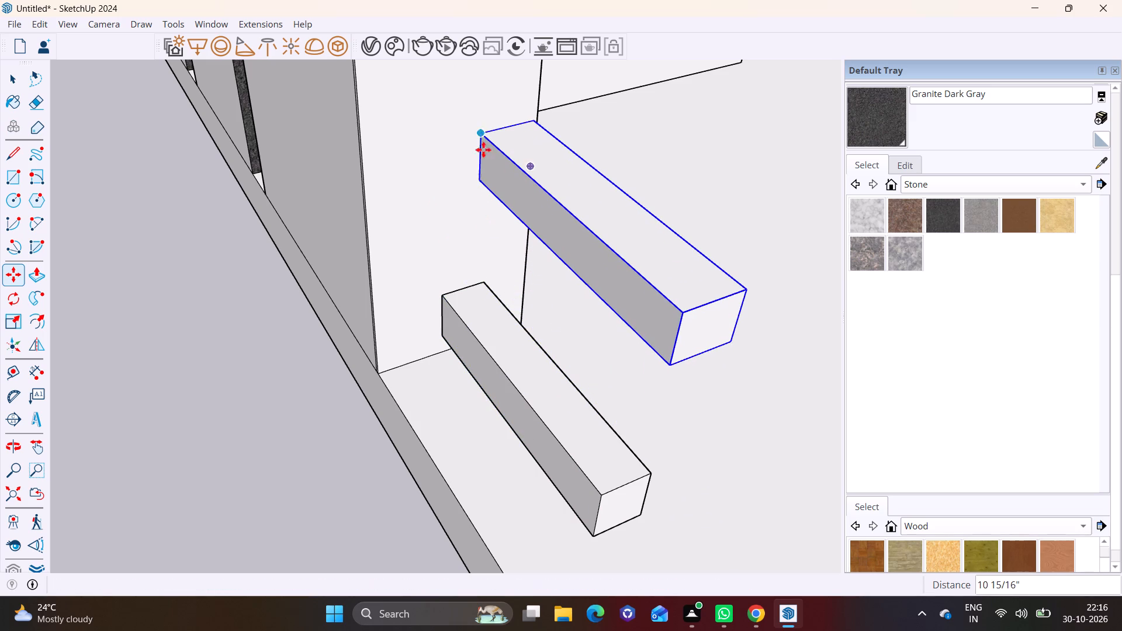
Undo the last bar copy and delete the original bar at the base of the grooved wall's end face.
middle_drag(494, 217, 203, 213)
scroll(268, 206, down, 1)
key(ctrl+z)
middle_drag(344, 268, 781, 207)
scroll(628, 198, down, 5)
shift+middle_drag(535, 244, 459, 270)
key(space)
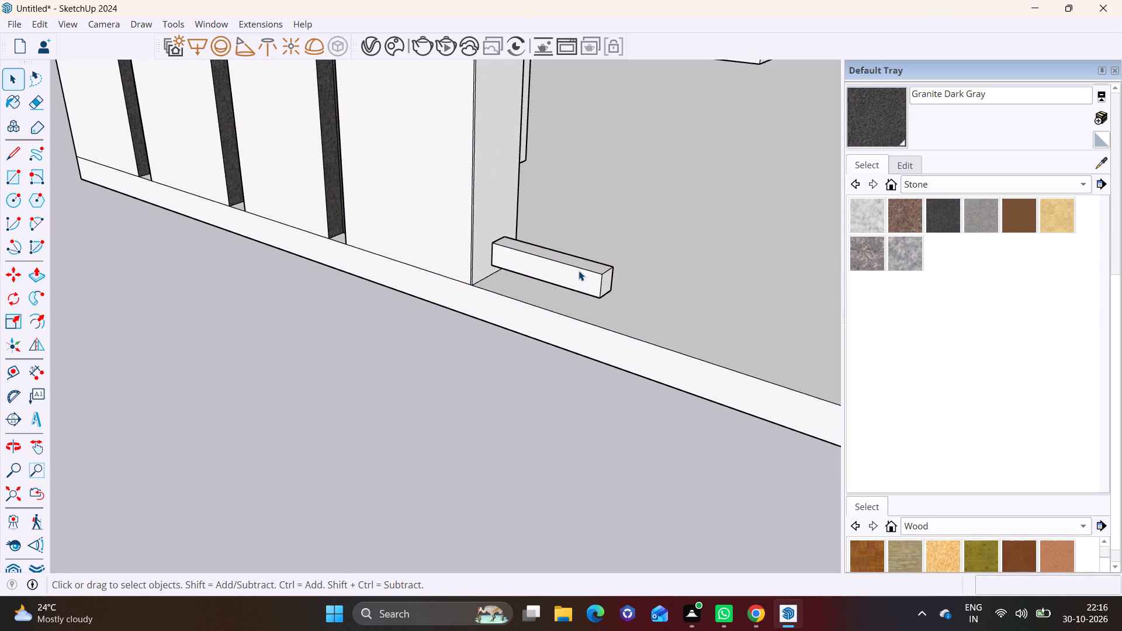
click(579, 271)
key(Delete)
Draw a square about 4 7/8" by 4 7/8" low on the front wall's end face.
middle_drag(643, 314, 459, 263)
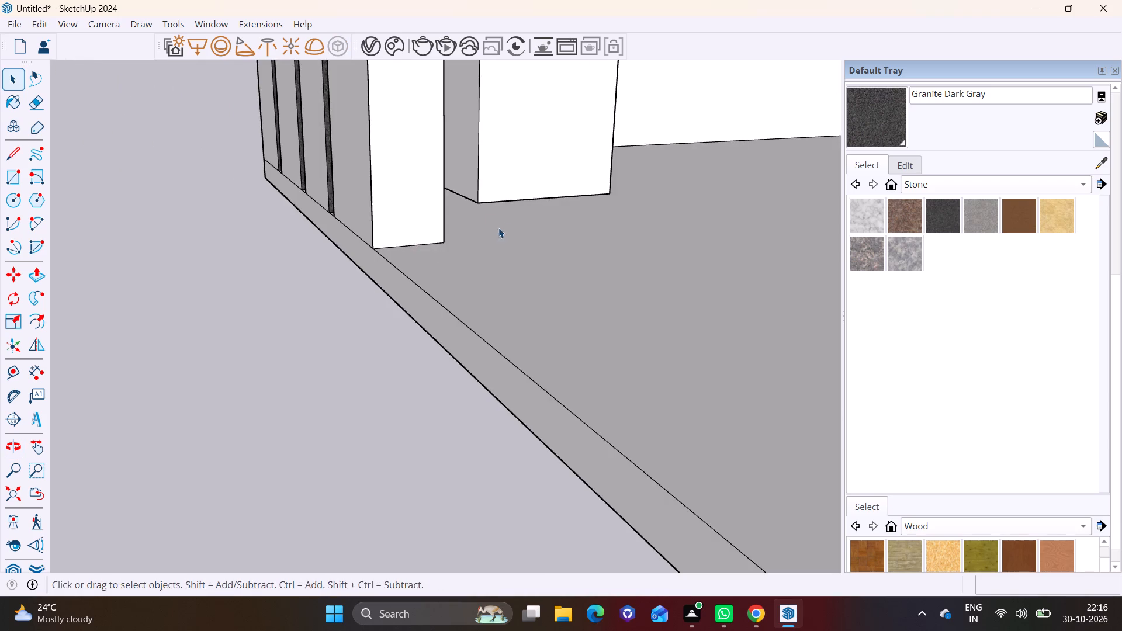
middle_drag(498, 228, 390, 236)
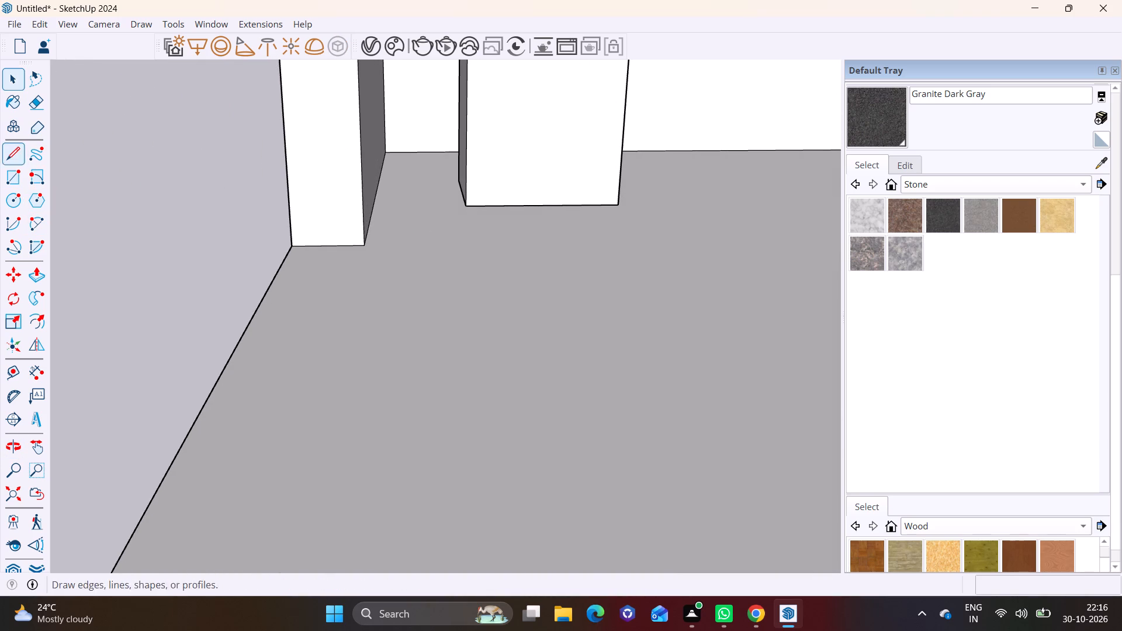
click(9, 176)
click(312, 222)
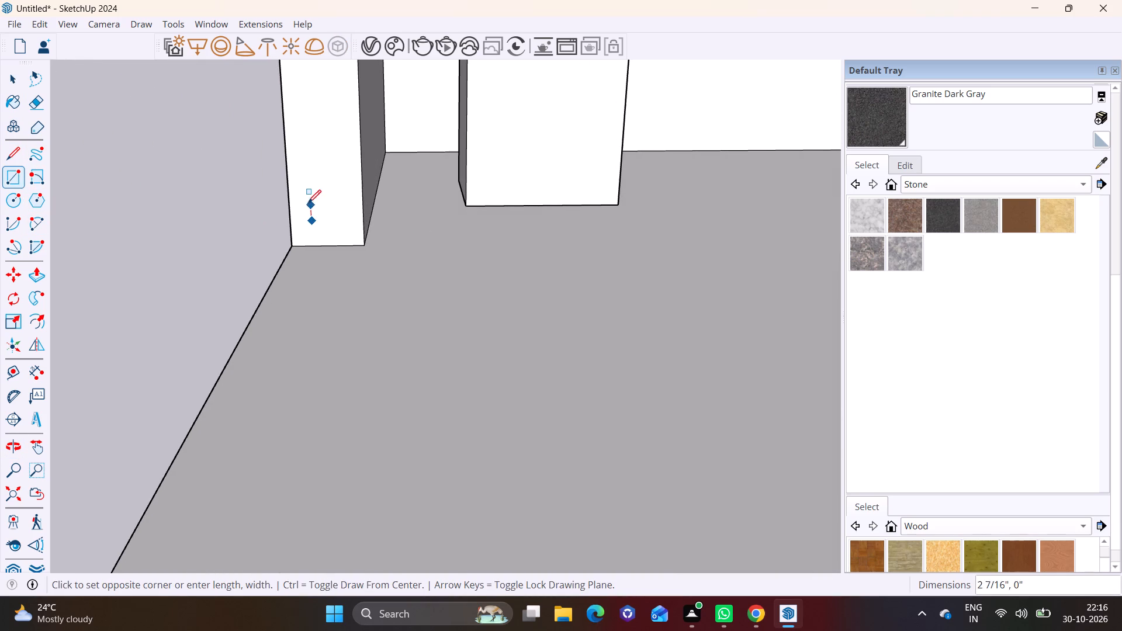
click(343, 190)
Turn the small square, including its face and edges, into a group.
click(14, 81)
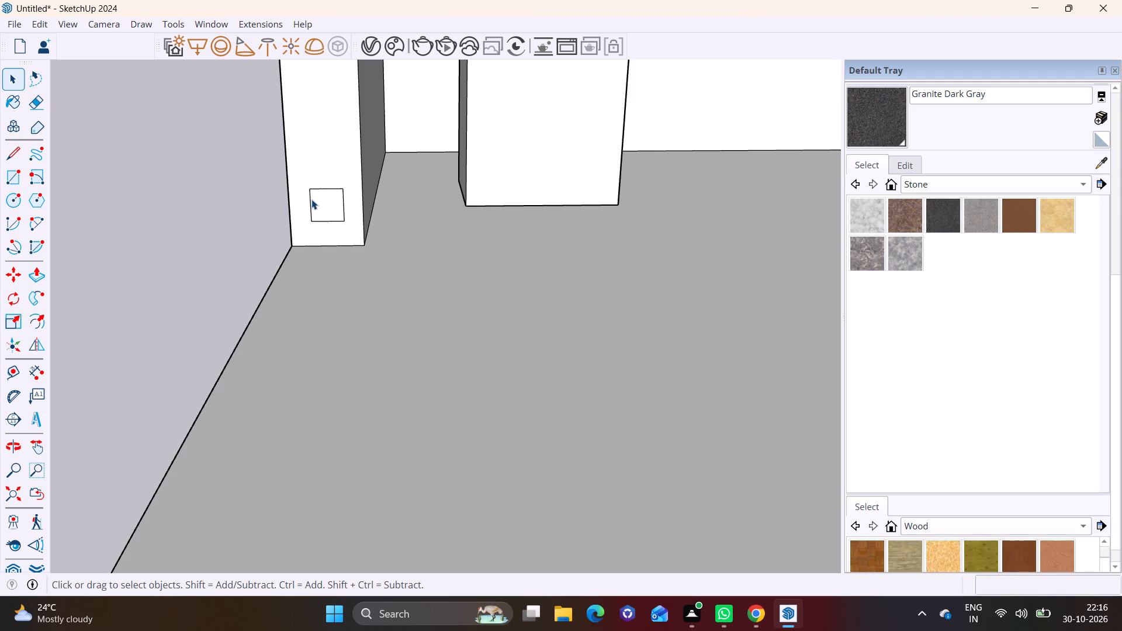
double_click(311, 199)
right_click(311, 199)
double_click(323, 200)
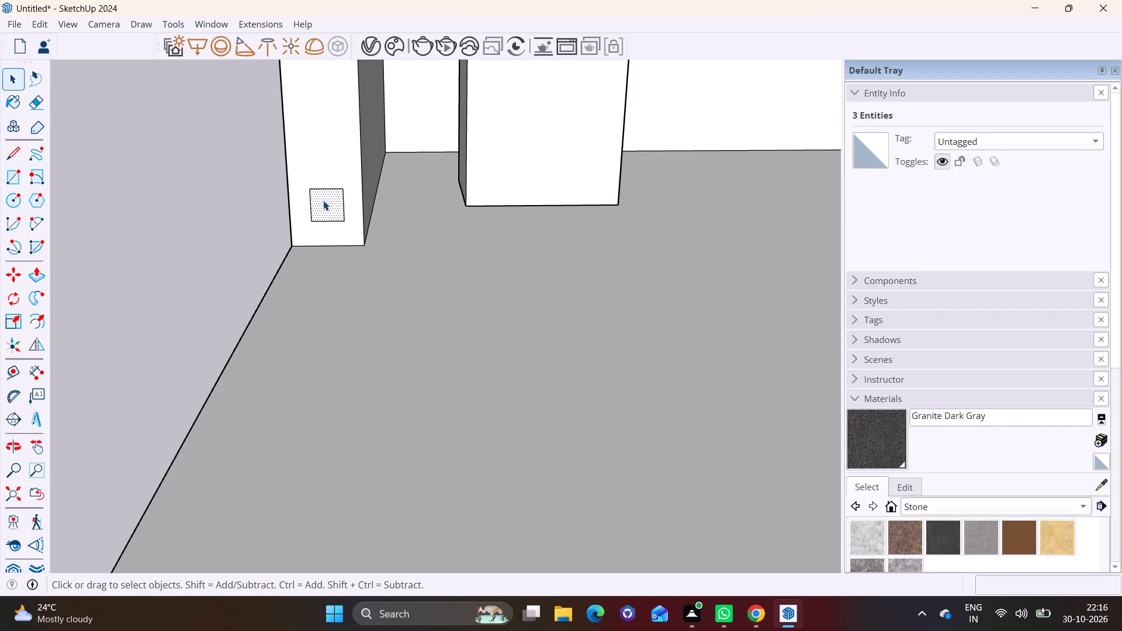
click(323, 200)
right_click(323, 200)
click(389, 339)
Open the square's group, extrude the face about 3' 10 3/16" outward from the wall into a horizontal bar, and leave the group.
triple_click(326, 201)
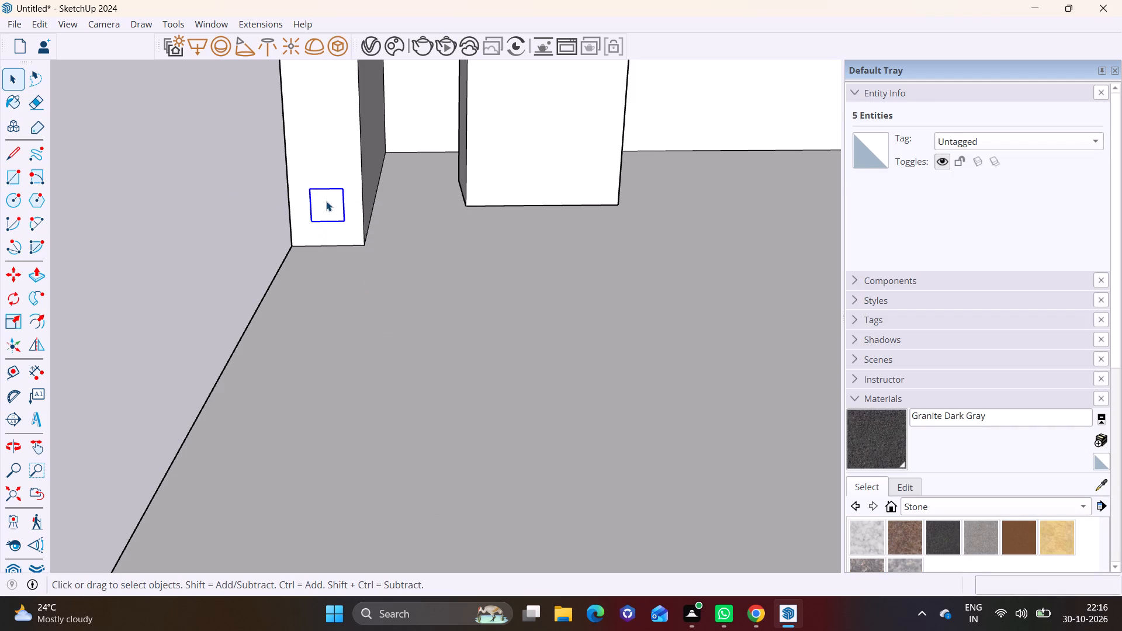
click(43, 275)
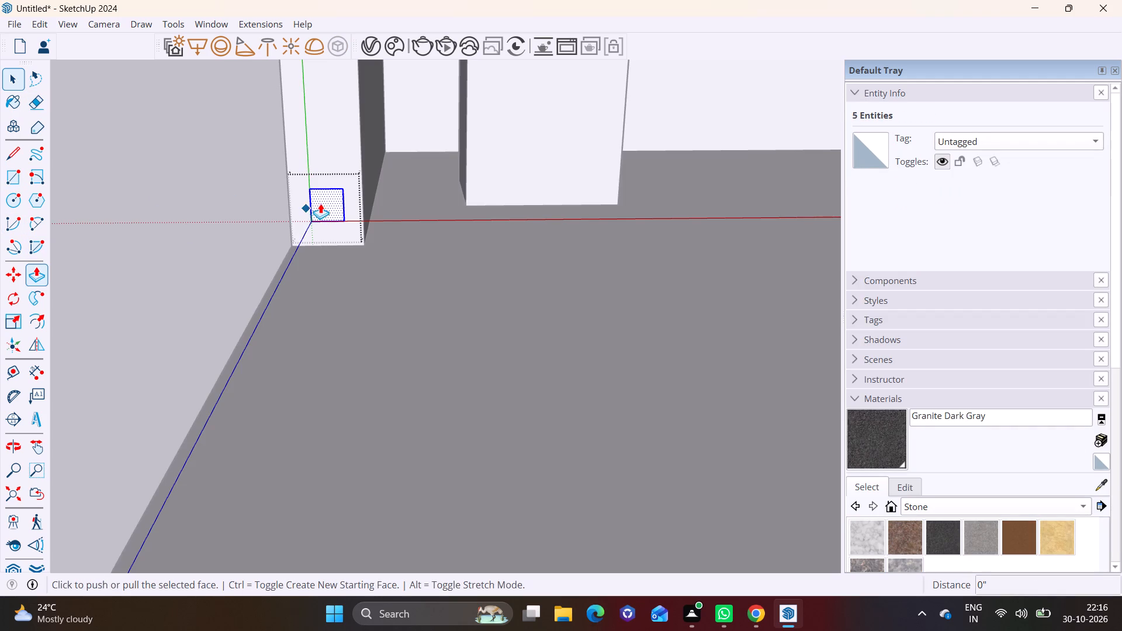
click(331, 203)
click(243, 275)
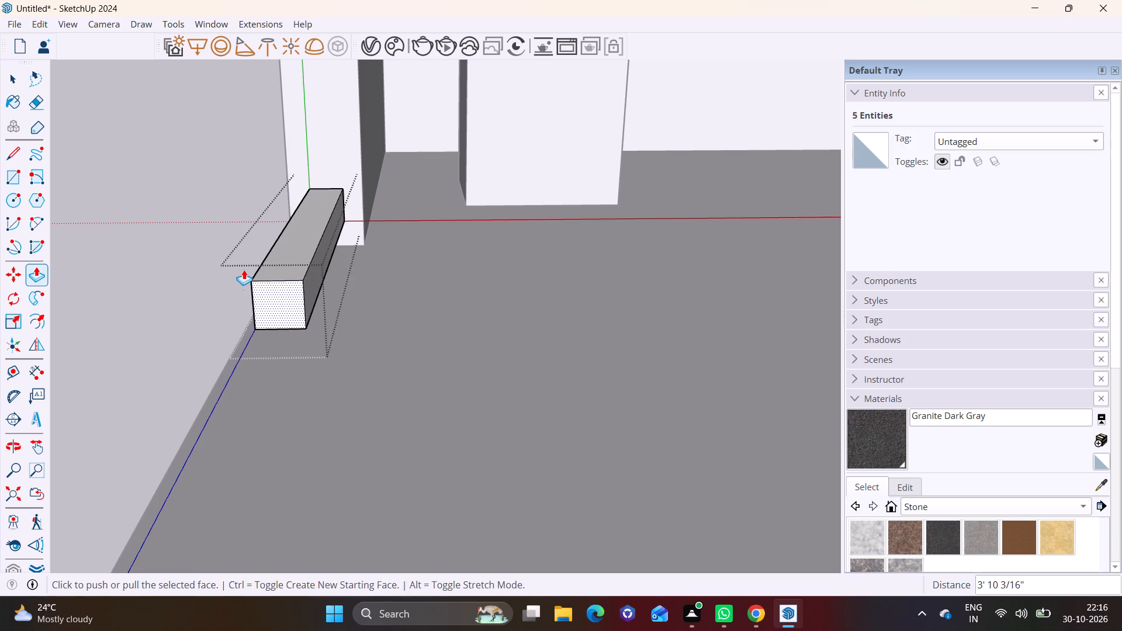
middle_drag(263, 259, 552, 245)
scroll(414, 226, up, 1)
scroll(395, 273, down, 7)
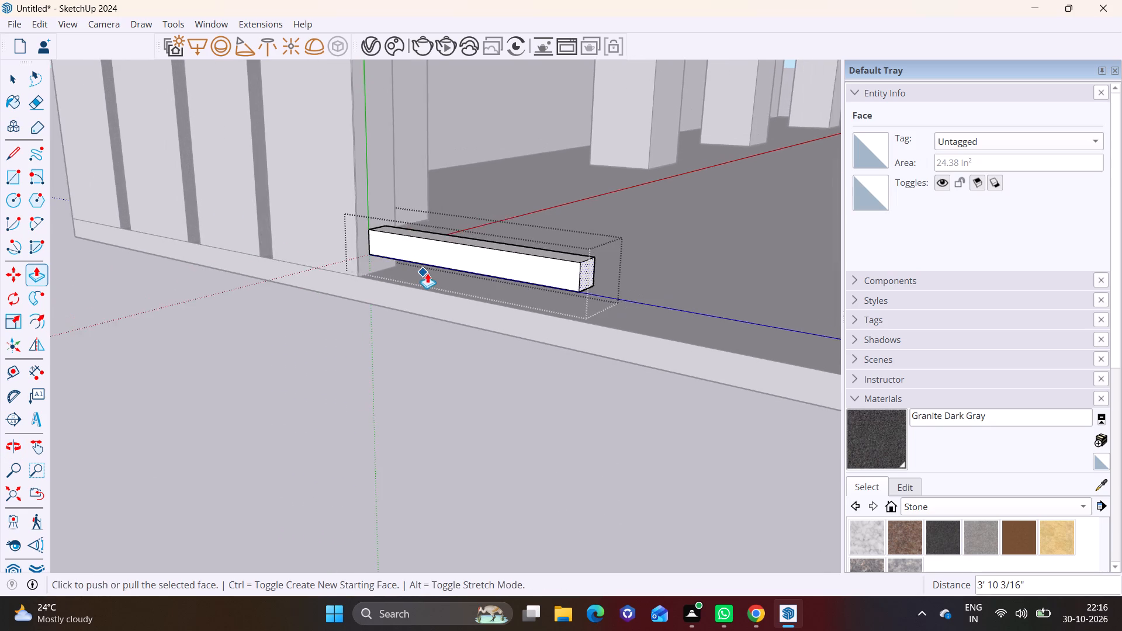
scroll(427, 273, down, 6)
key(space)
click(414, 364)
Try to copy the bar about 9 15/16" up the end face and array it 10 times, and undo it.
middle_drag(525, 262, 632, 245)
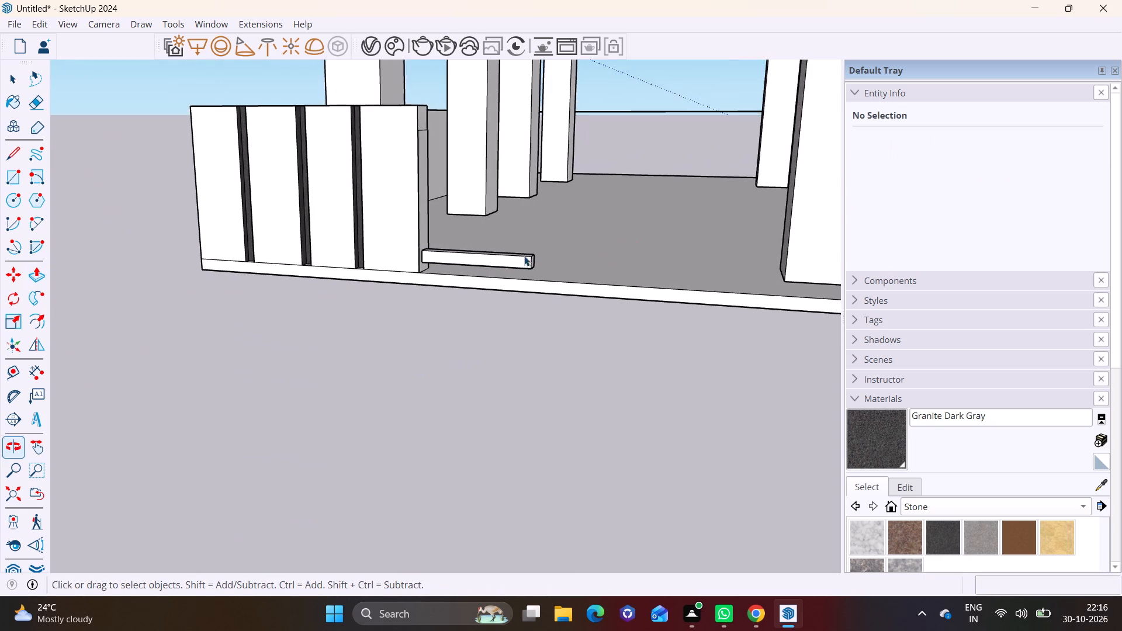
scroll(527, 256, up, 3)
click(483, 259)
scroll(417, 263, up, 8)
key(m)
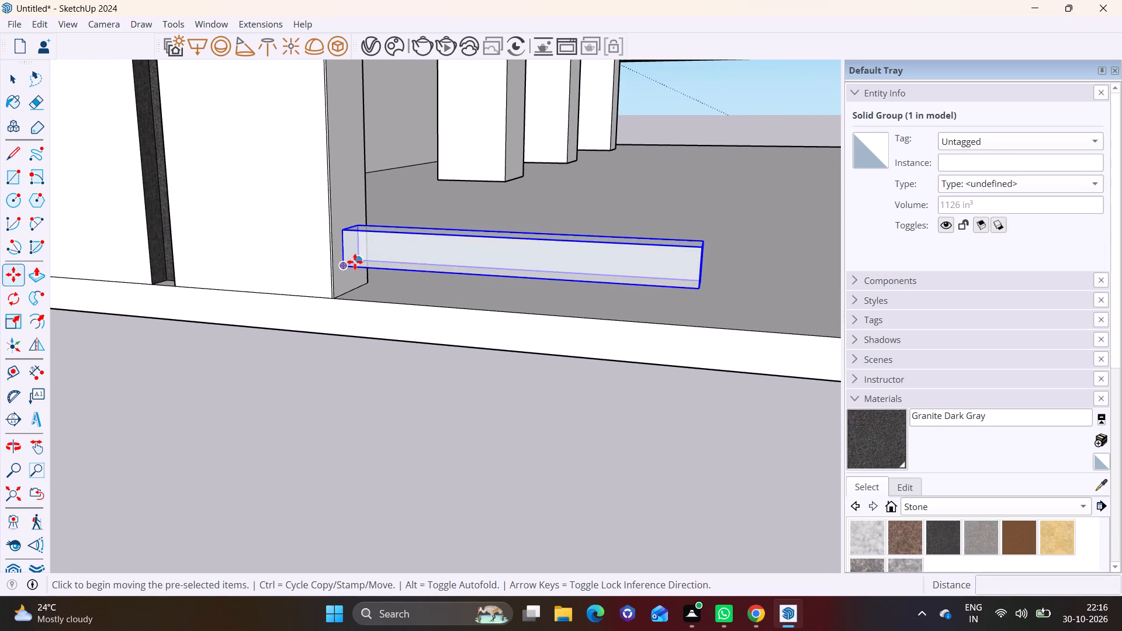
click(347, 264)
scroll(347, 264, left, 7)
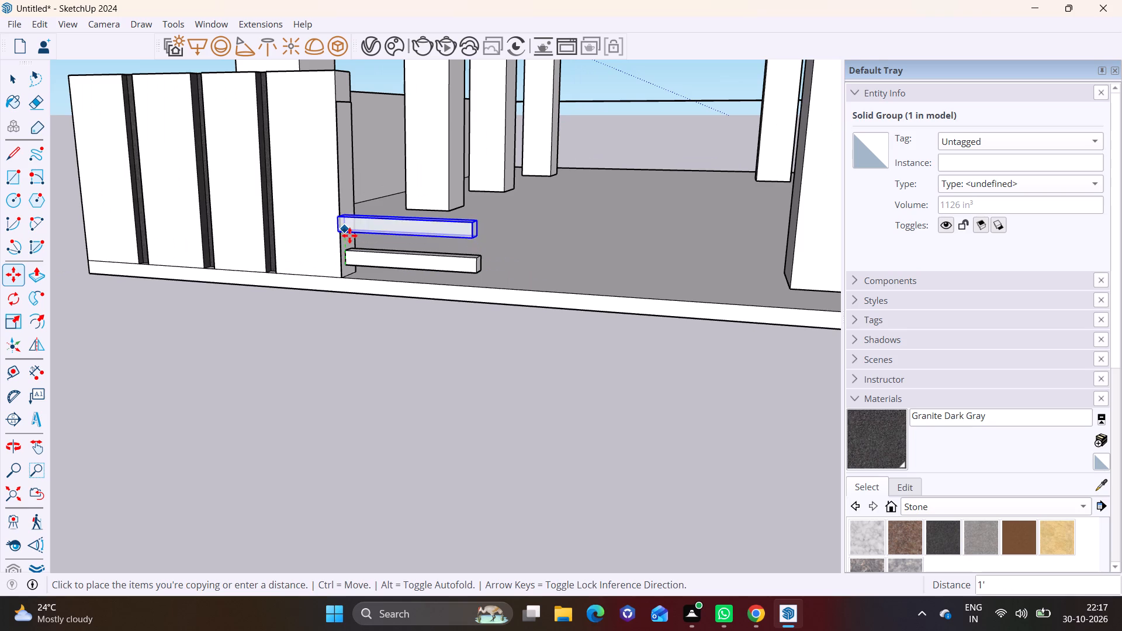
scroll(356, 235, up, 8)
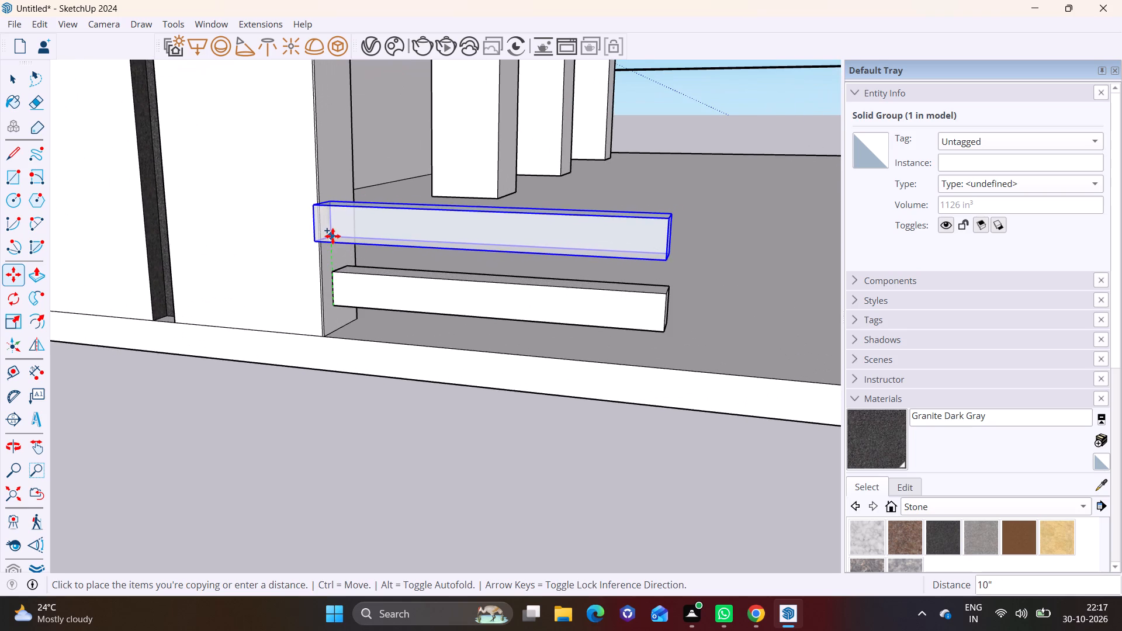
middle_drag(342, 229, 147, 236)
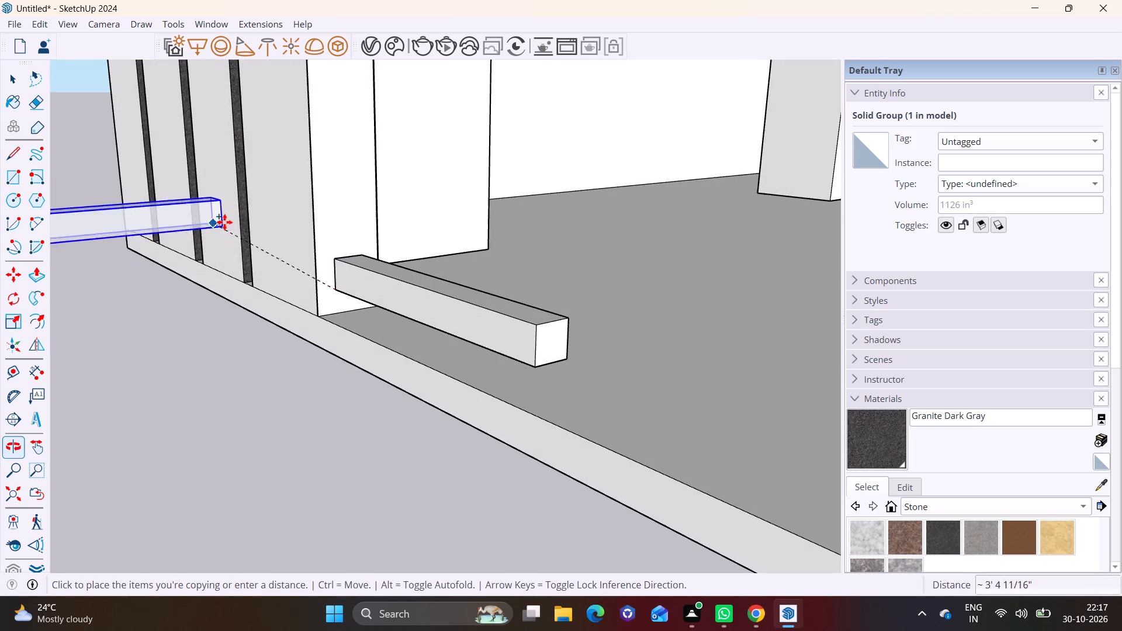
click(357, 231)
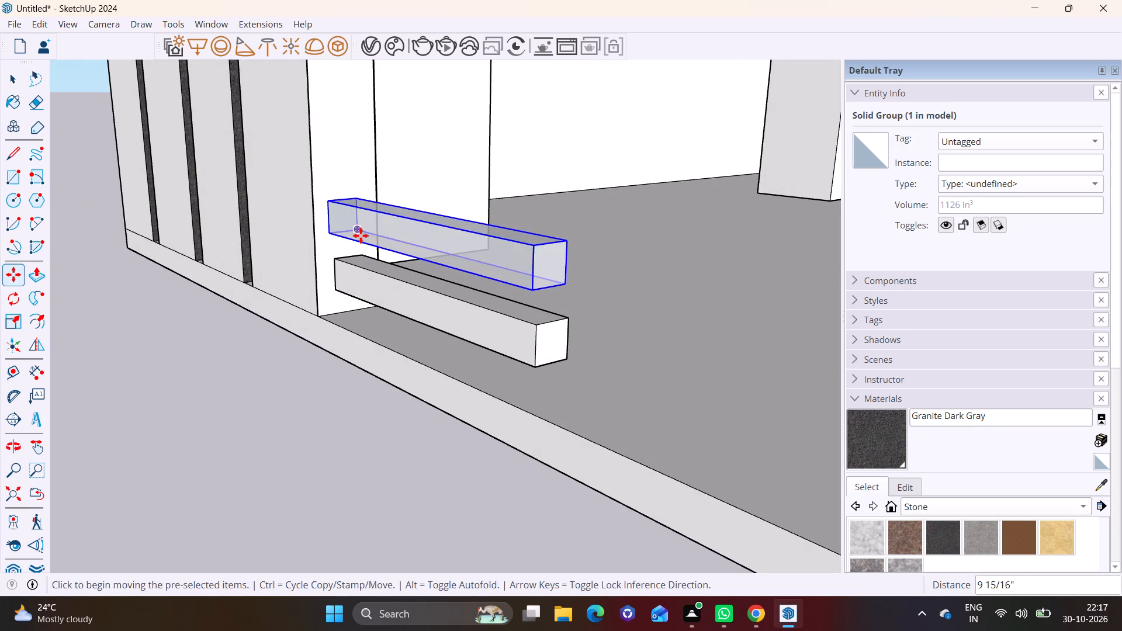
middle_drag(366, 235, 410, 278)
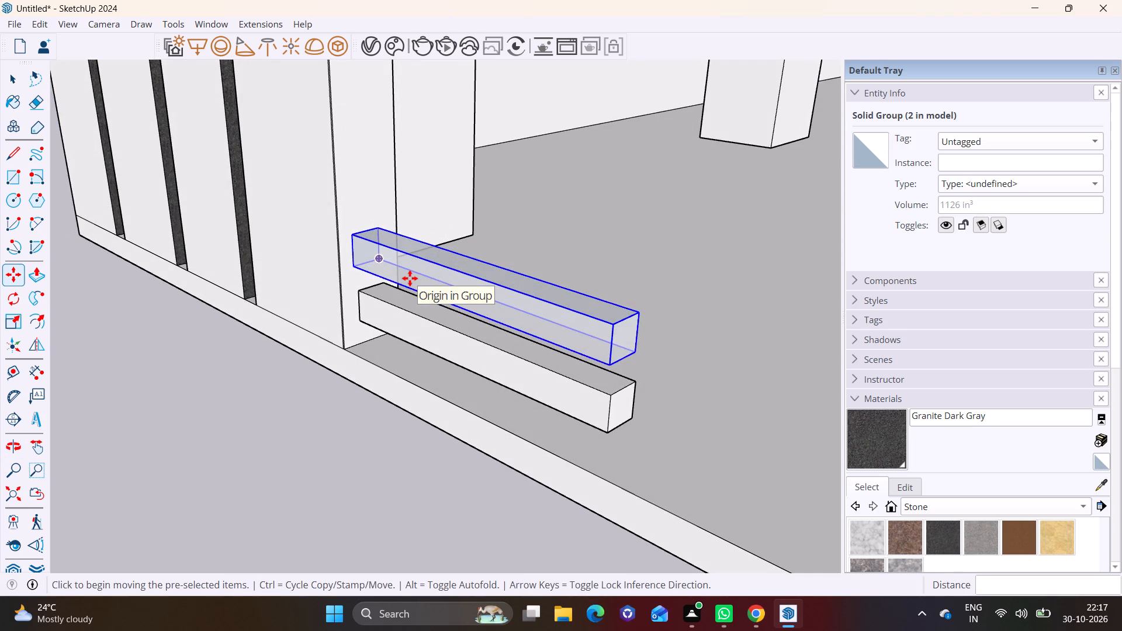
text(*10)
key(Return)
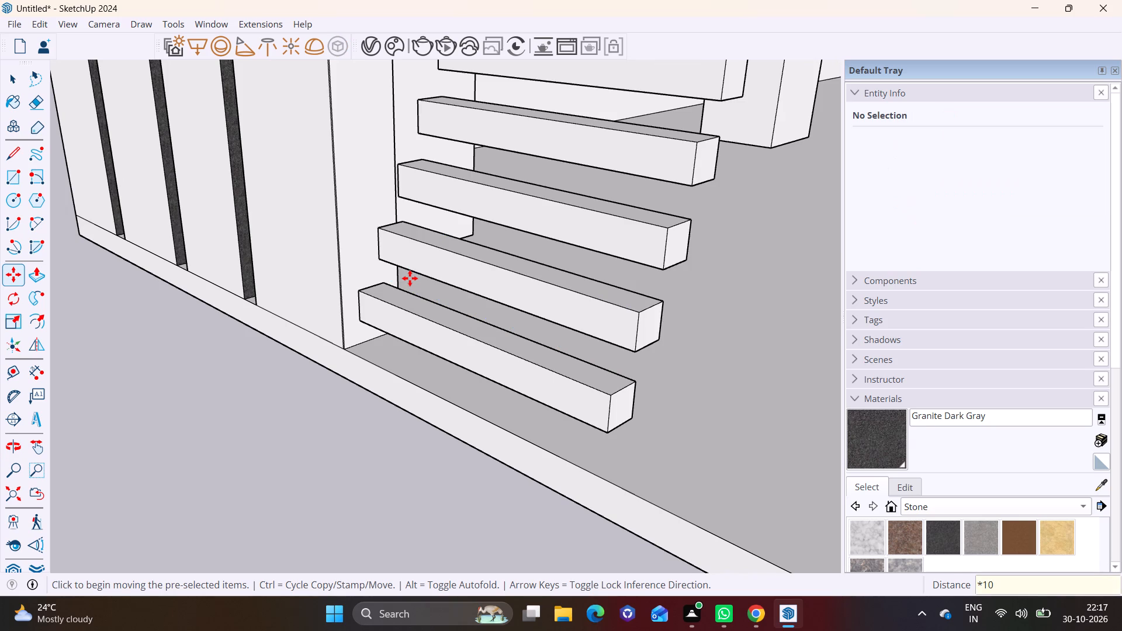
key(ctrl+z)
Copy the bar straight upward three times in succession, leaving a small gap between neighbouring bars.
click(375, 299)
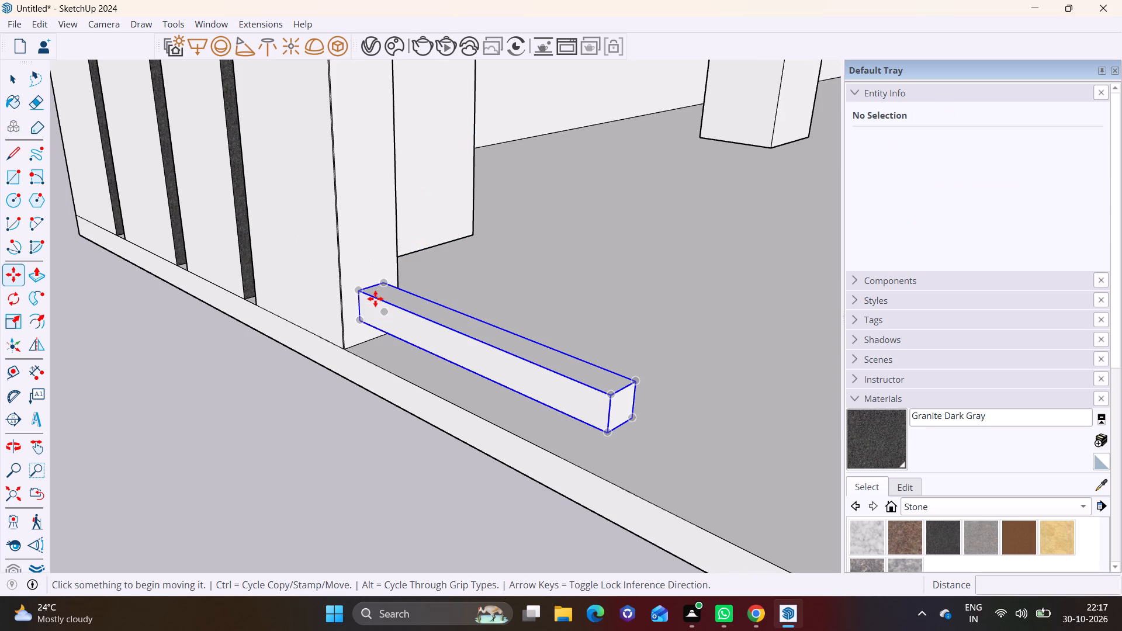
click(374, 248)
click(370, 247)
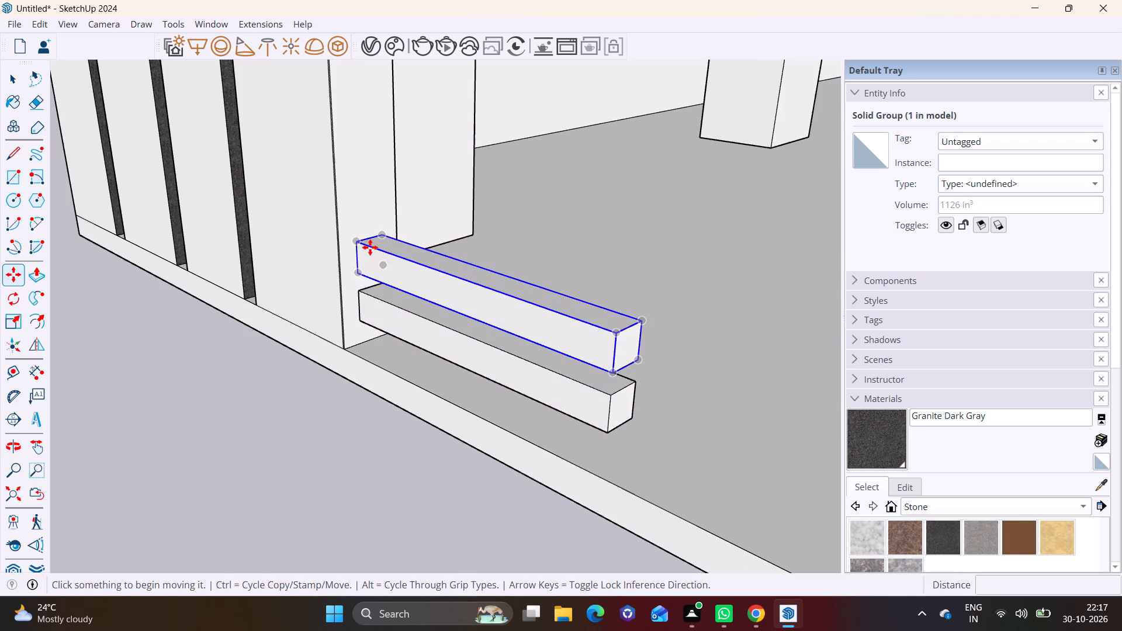
click(369, 196)
scroll(369, 196, down, 1)
shift+middle_drag(369, 196, 375, 276)
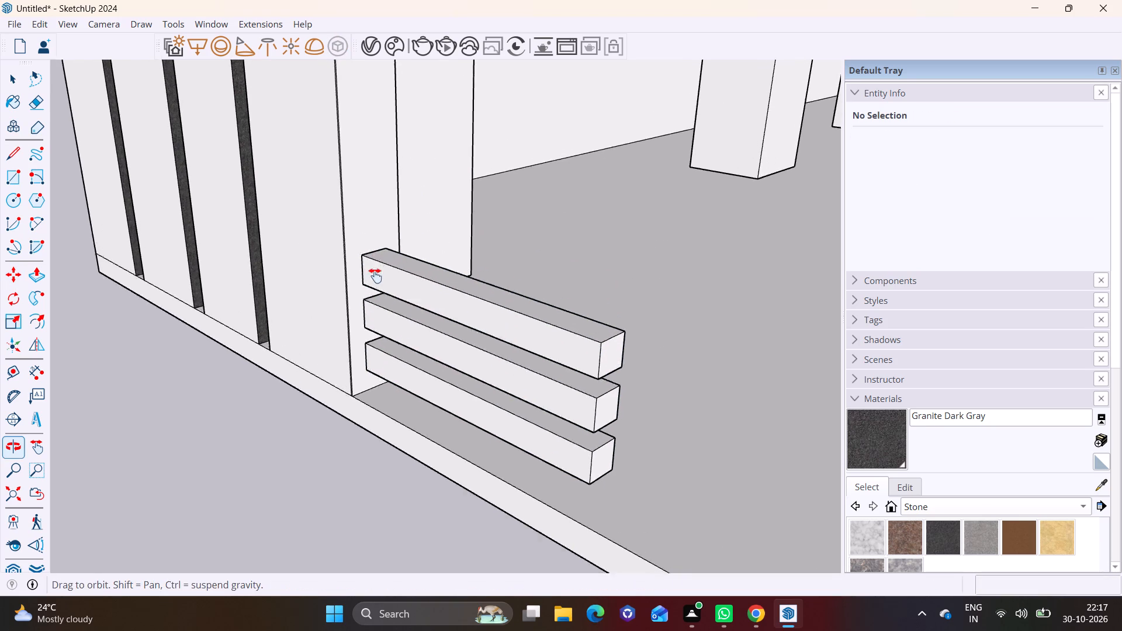
shift+middle_drag(375, 276, 361, 364)
click(362, 362)
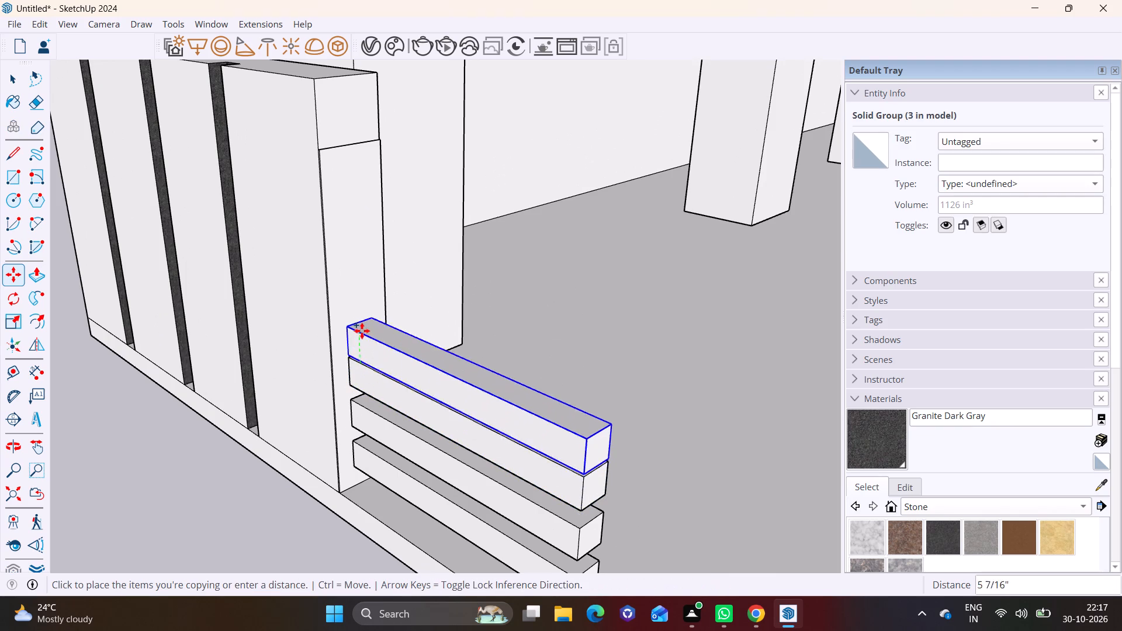
click(359, 318)
Copy the top bar straight upward four more times, about 7" to 8" apart, up to the top of the wall's end face.
click(359, 320)
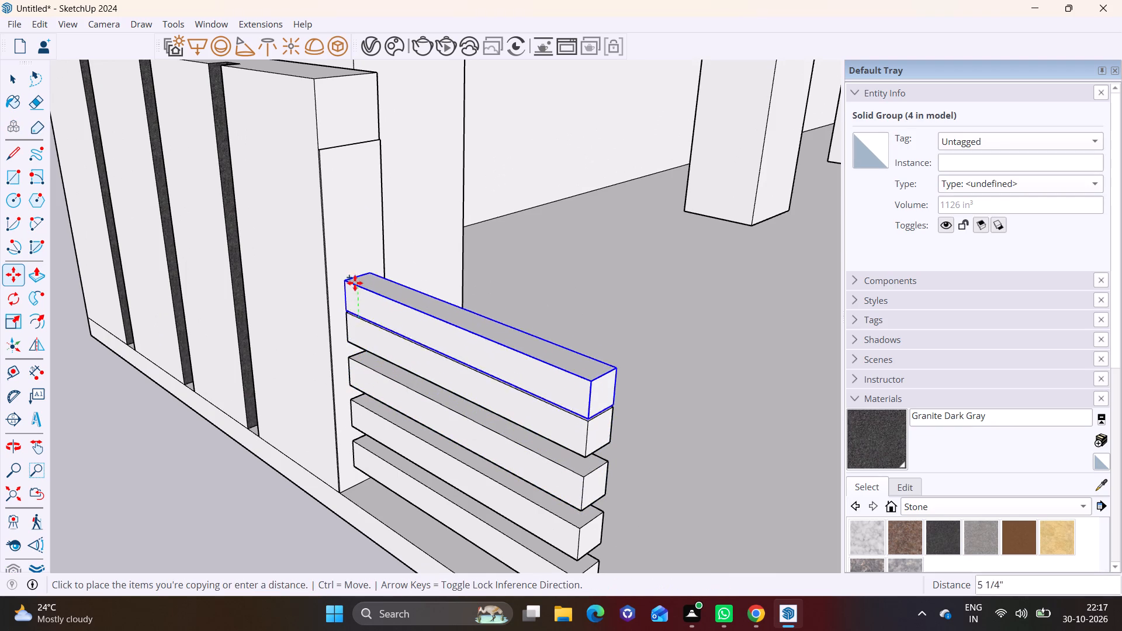
click(351, 272)
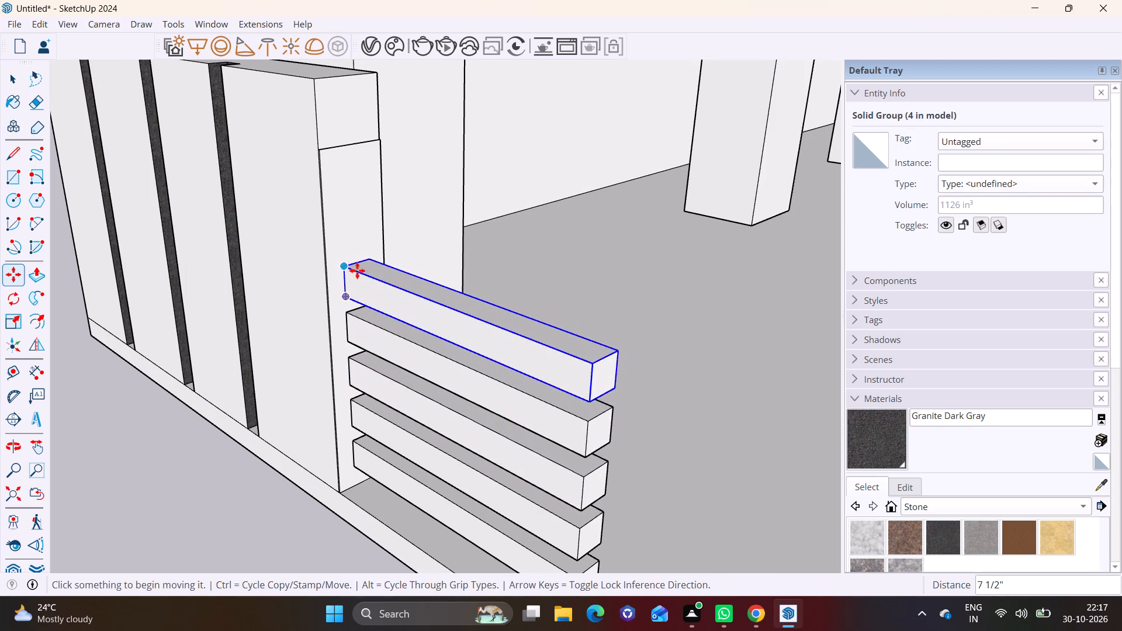
click(359, 270)
click(352, 220)
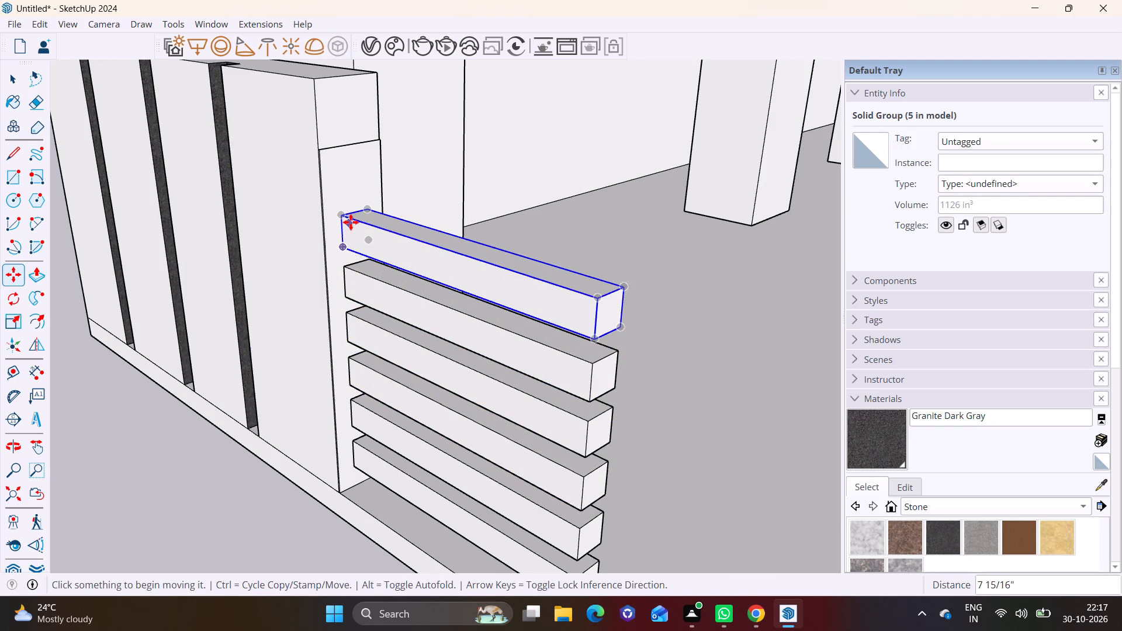
click(352, 222)
click(352, 172)
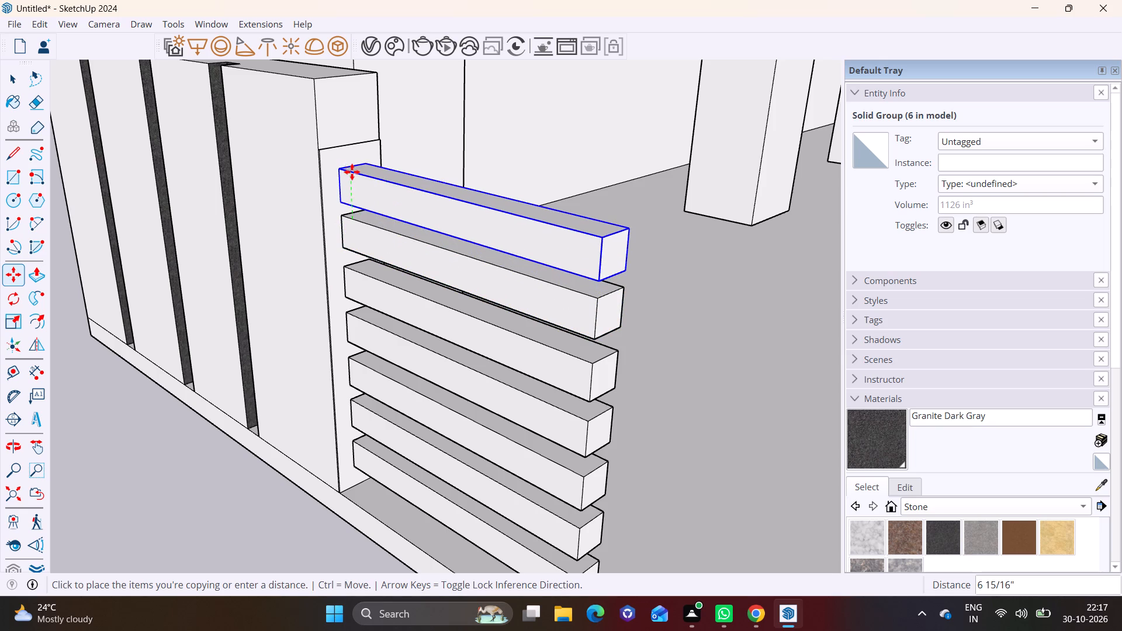
ctrl+click(349, 170)
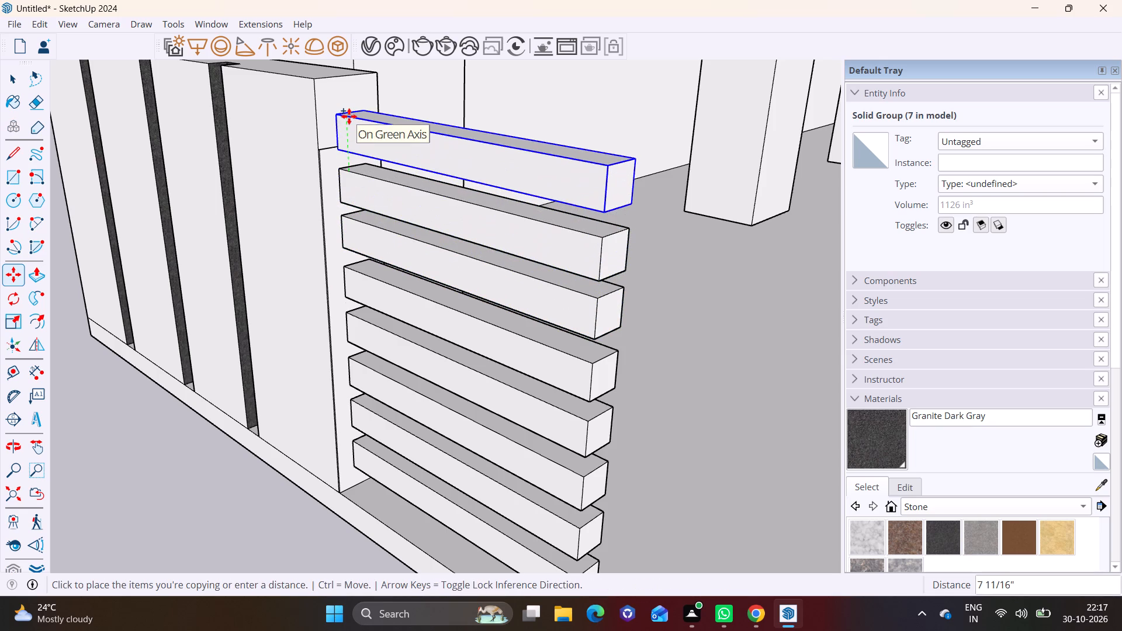
click(349, 116)
scroll(309, 158, down, 13)
key(space)
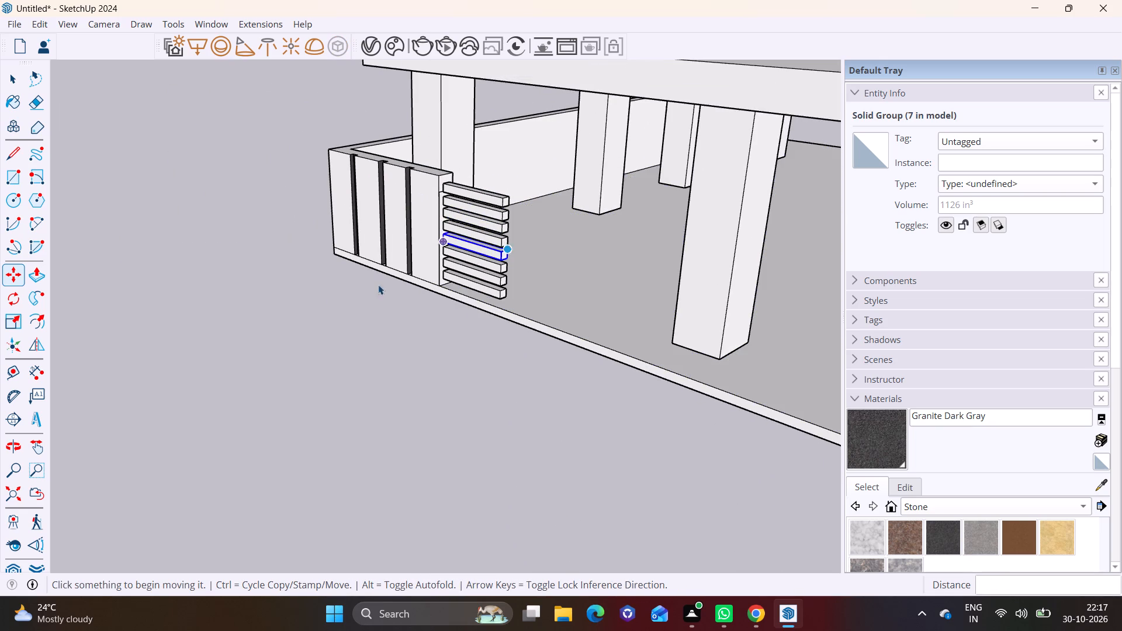
click(264, 307)
Examine the stack of horizontal bars and the floor around their free ends from several angles.
middle_drag(480, 262, 600, 203)
scroll(517, 145, up, 4)
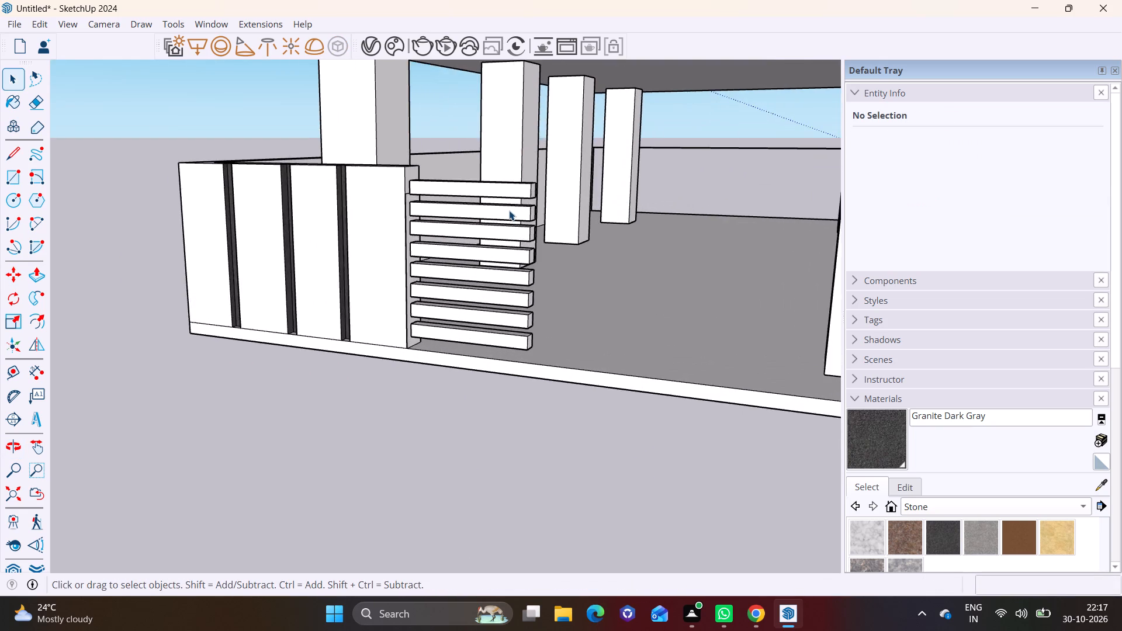
scroll(509, 210, up, 1)
shift+middle_drag(508, 210, 274, 251)
scroll(261, 233, down, 3)
middle_drag(375, 245, 333, 331)
shift+middle_drag(287, 387, 305, 353)
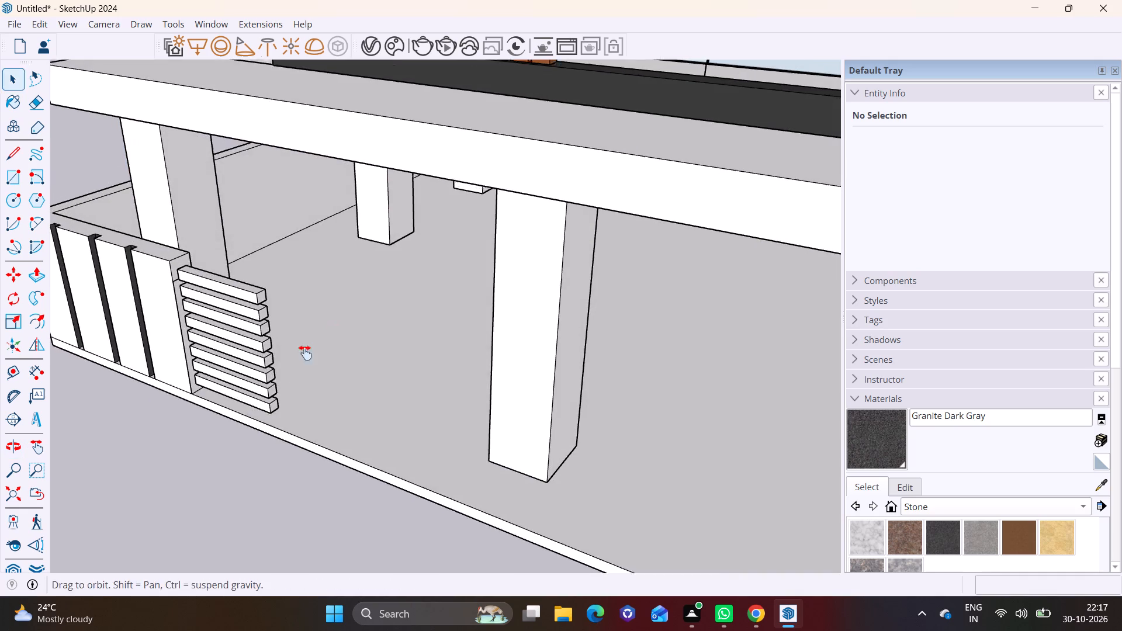
shift+middle_drag(305, 353, 357, 284)
middle_drag(307, 271, 285, 332)
scroll(378, 318, up, 9)
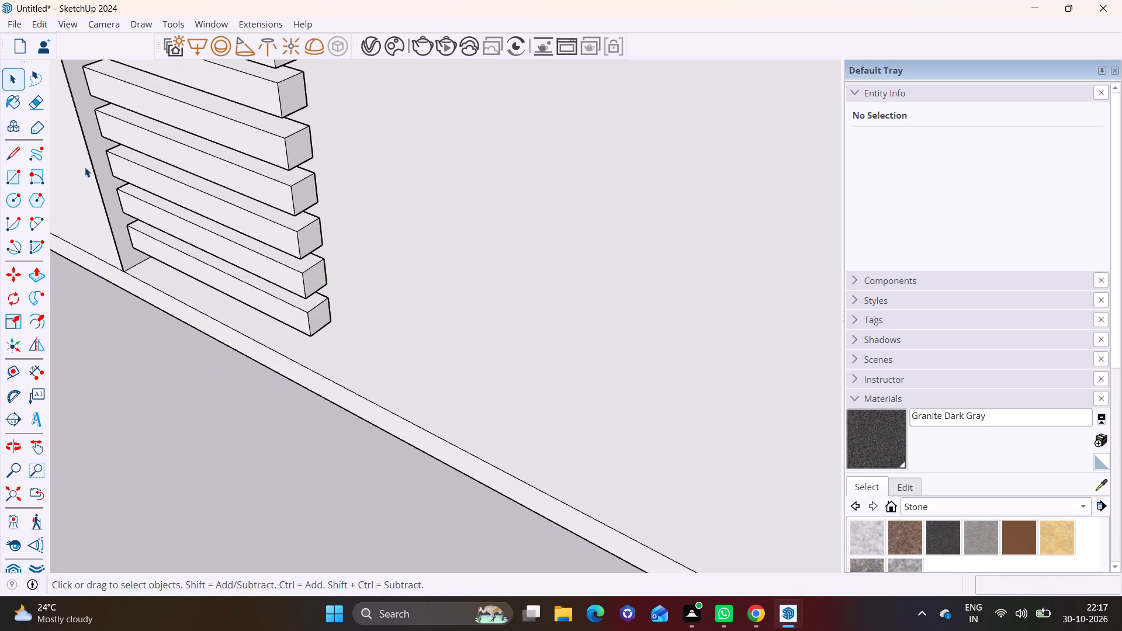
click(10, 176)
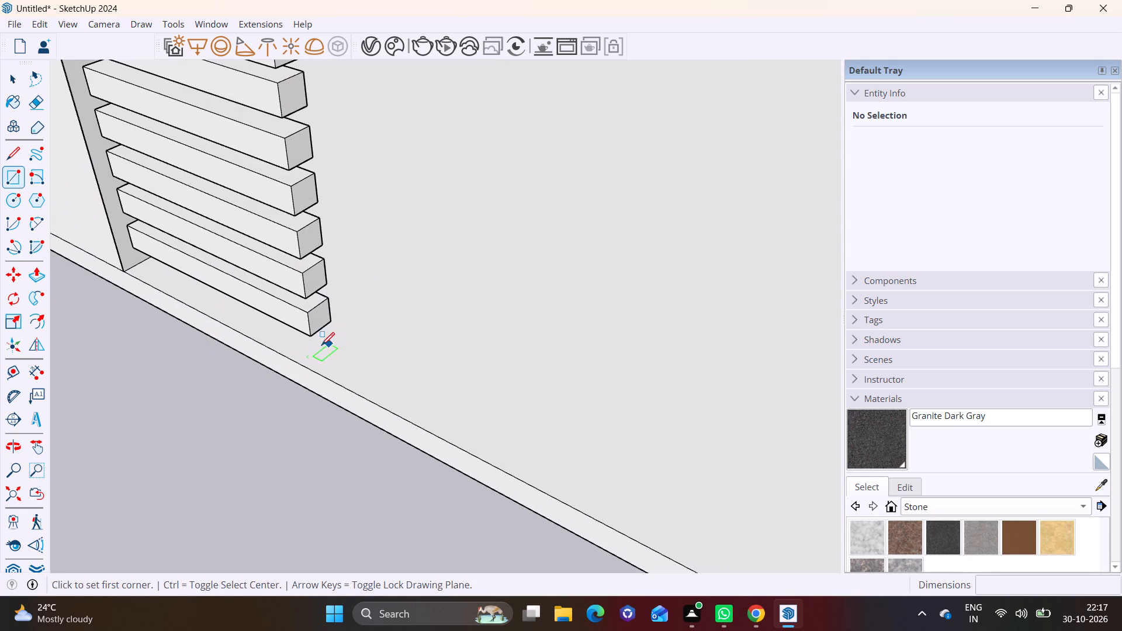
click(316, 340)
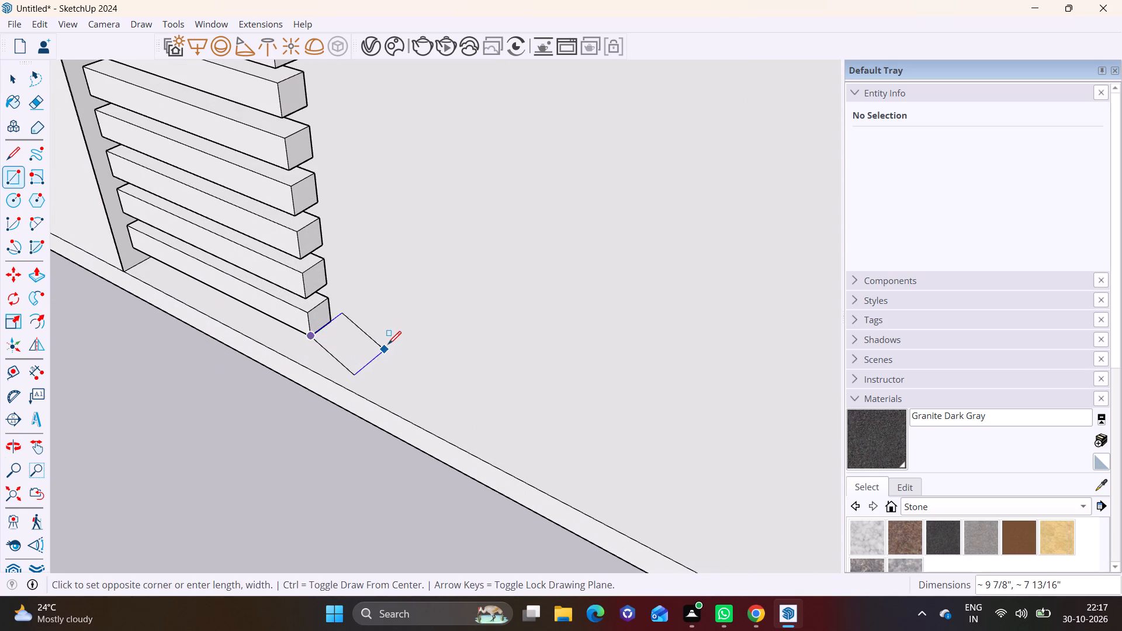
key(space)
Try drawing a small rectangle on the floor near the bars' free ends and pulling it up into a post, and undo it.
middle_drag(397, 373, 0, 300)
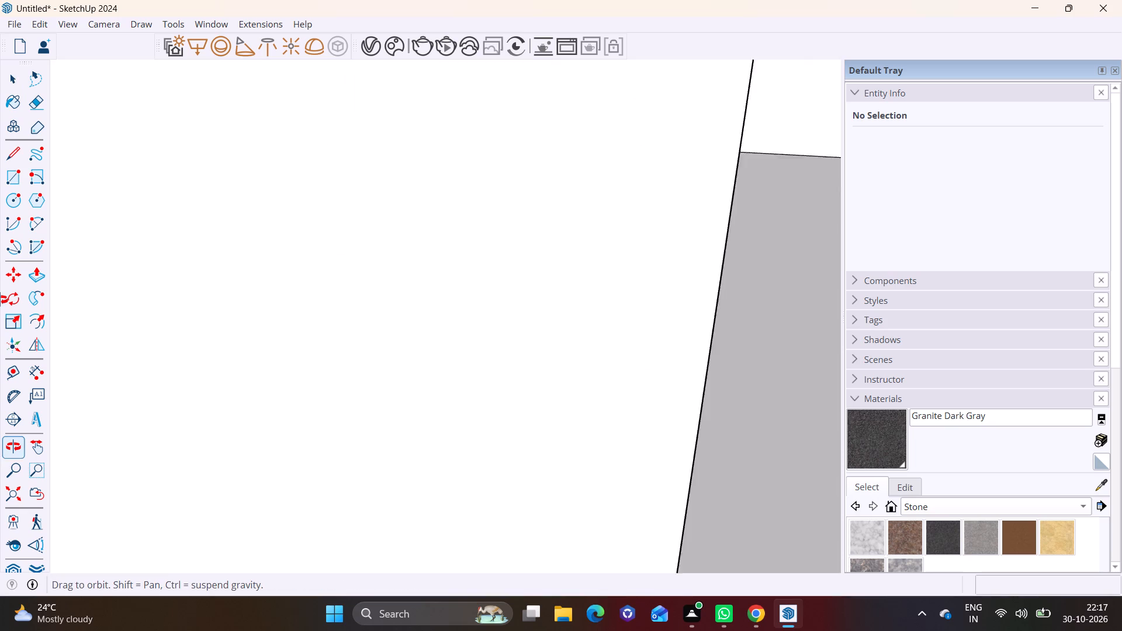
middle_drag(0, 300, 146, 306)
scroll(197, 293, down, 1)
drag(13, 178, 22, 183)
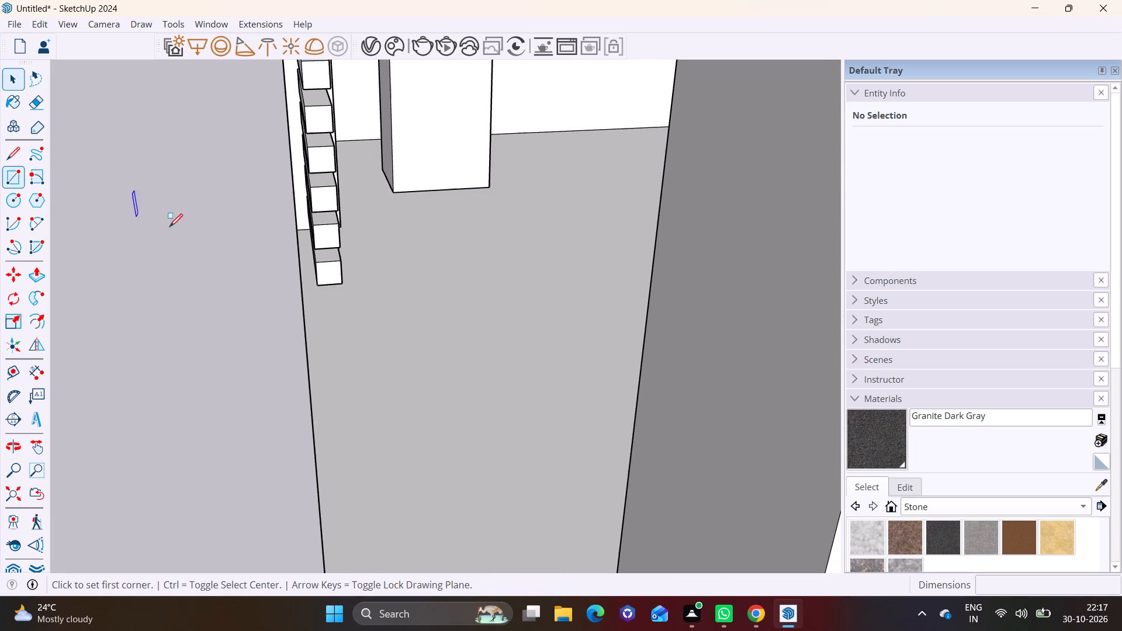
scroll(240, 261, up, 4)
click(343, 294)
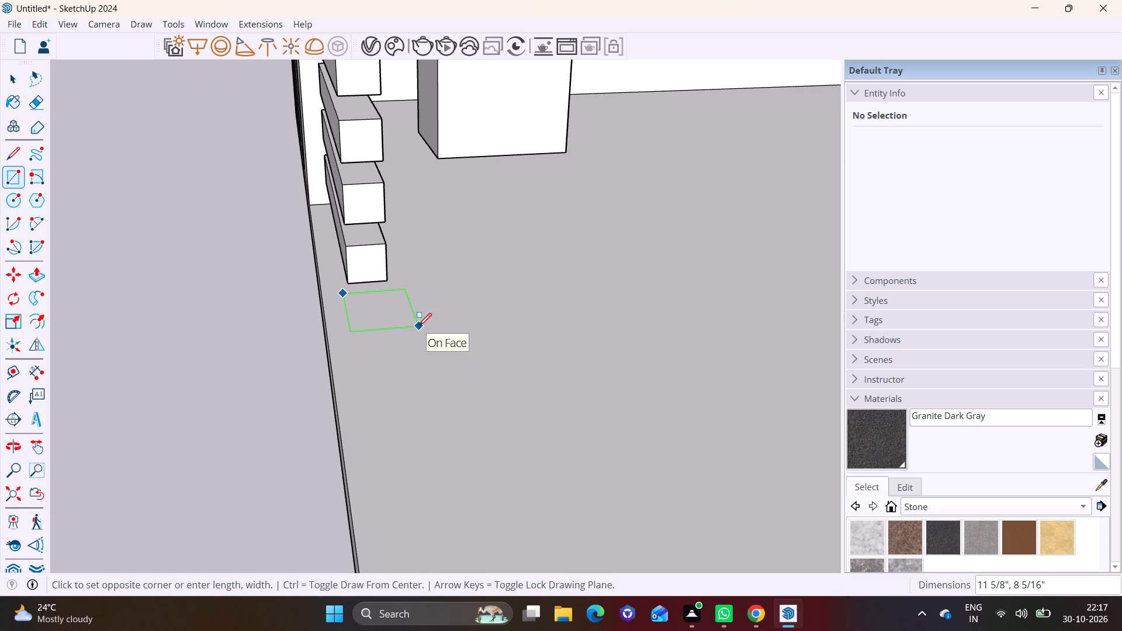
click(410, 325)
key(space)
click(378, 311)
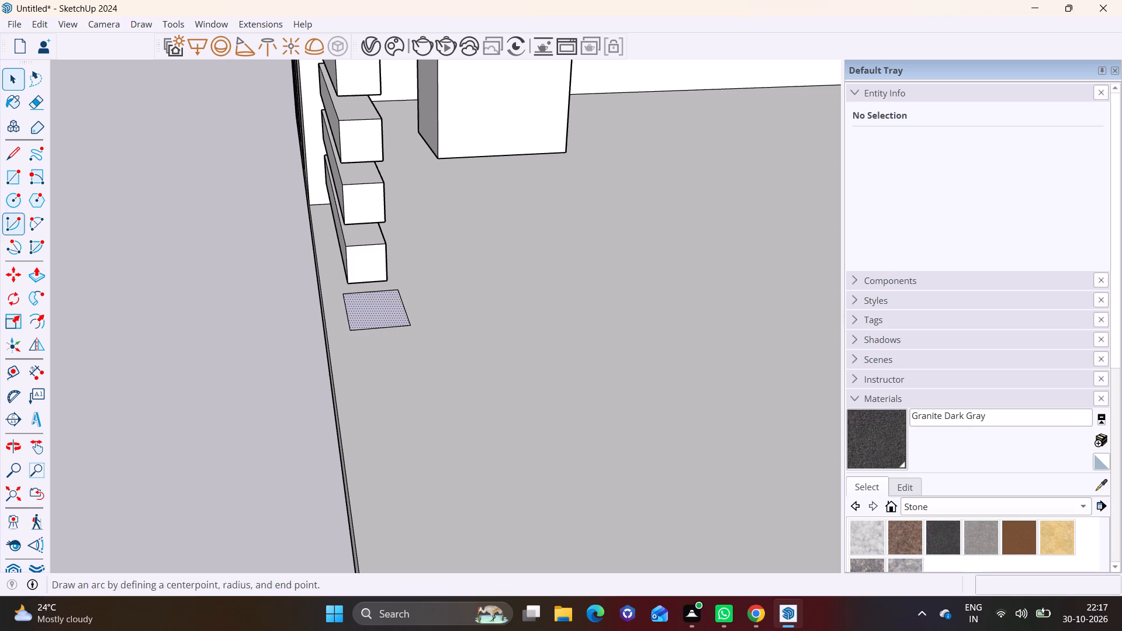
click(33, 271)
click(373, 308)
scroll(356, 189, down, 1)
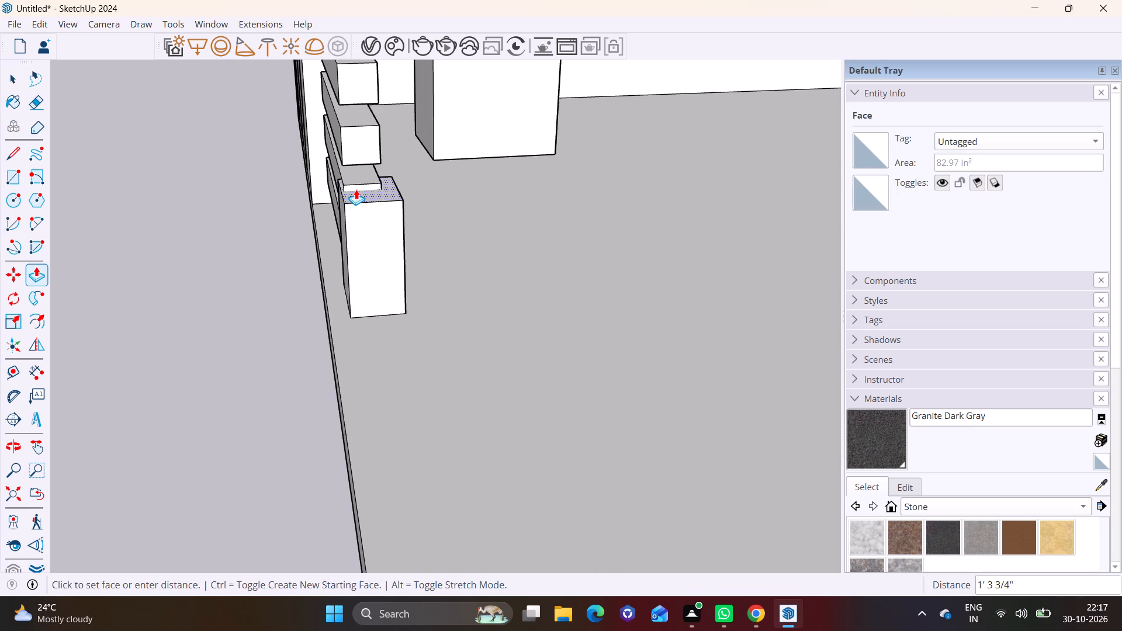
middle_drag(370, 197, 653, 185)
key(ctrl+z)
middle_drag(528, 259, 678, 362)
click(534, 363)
Draw a rectangle of about 69 in² on the floor just beyond the free end of the lowest bar.
click(15, 176)
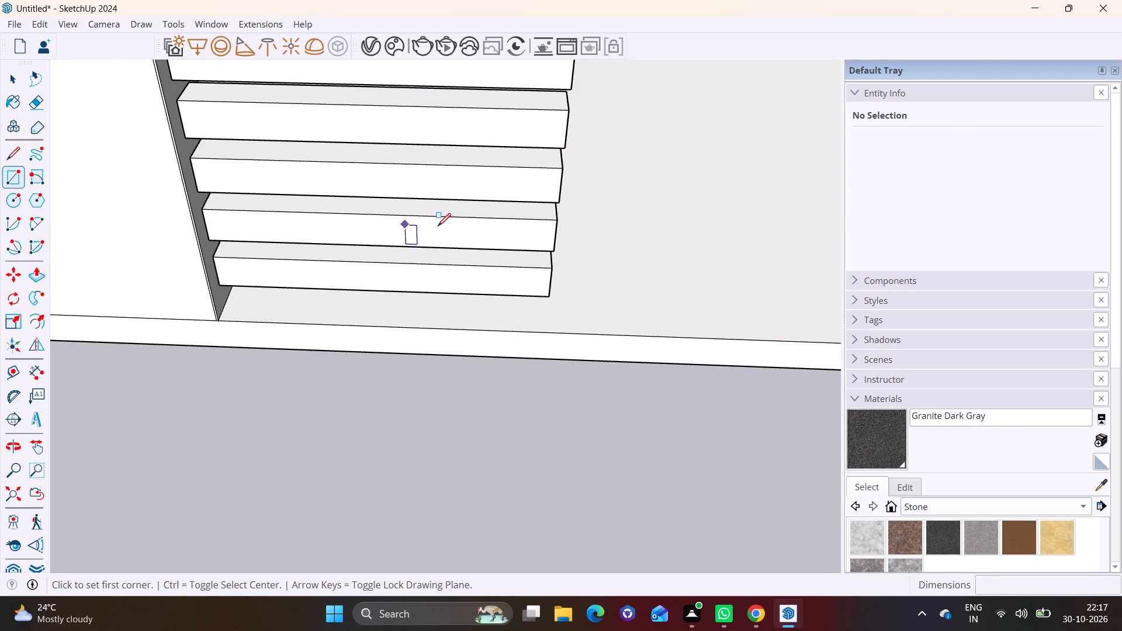
click(570, 256)
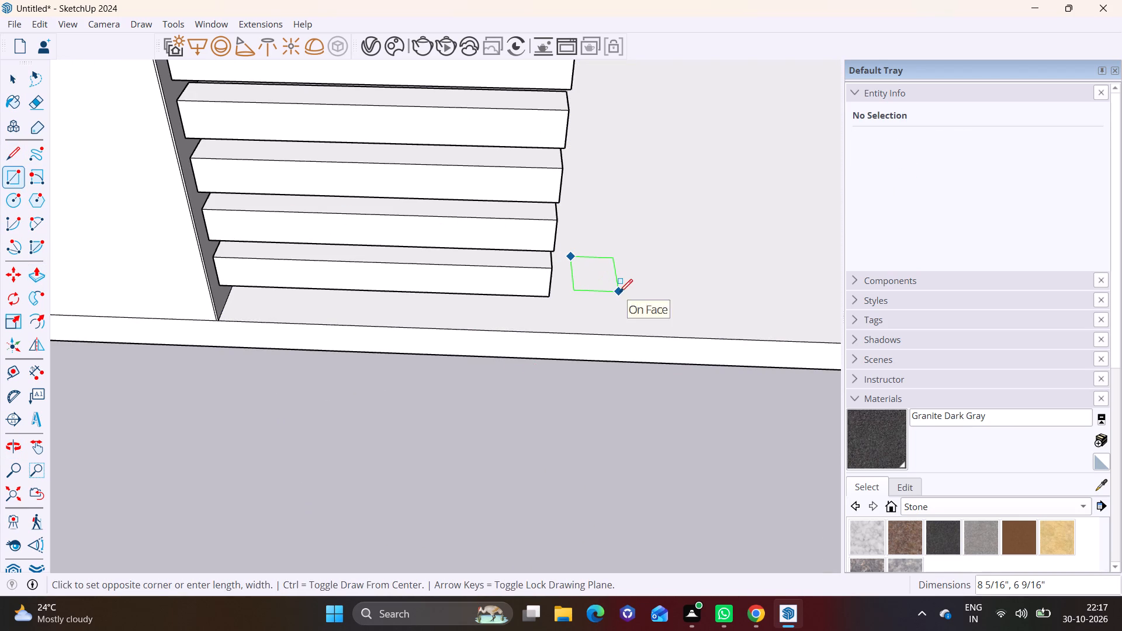
click(629, 293)
Pull the floor rectangle up about 5' 2" into a post slightly taller than the stack of bars.
key(space)
click(598, 282)
click(35, 266)
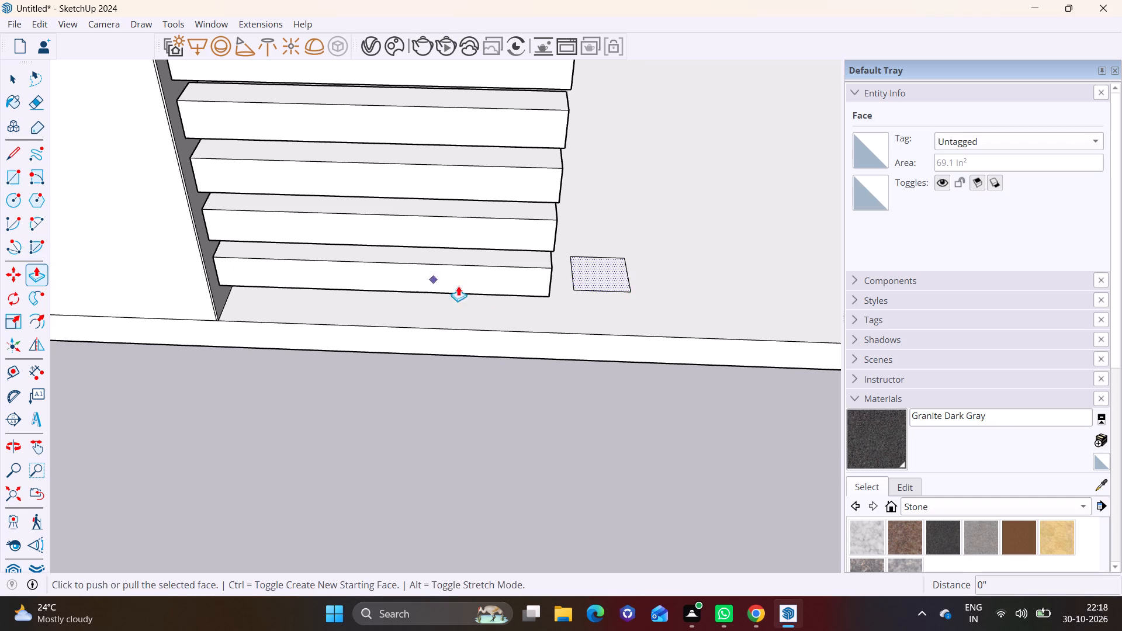
click(587, 280)
scroll(581, 178, down, 7)
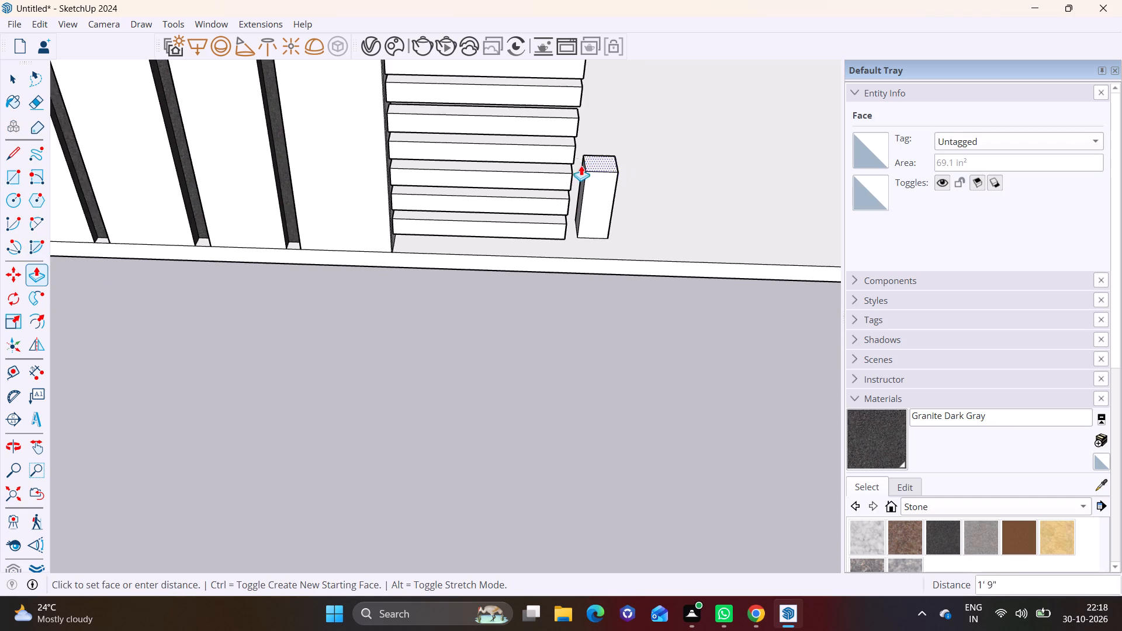
shift+middle_drag(581, 165, 519, 290)
click(510, 178)
middle_drag(531, 269, 667, 282)
scroll(553, 277, up, 1)
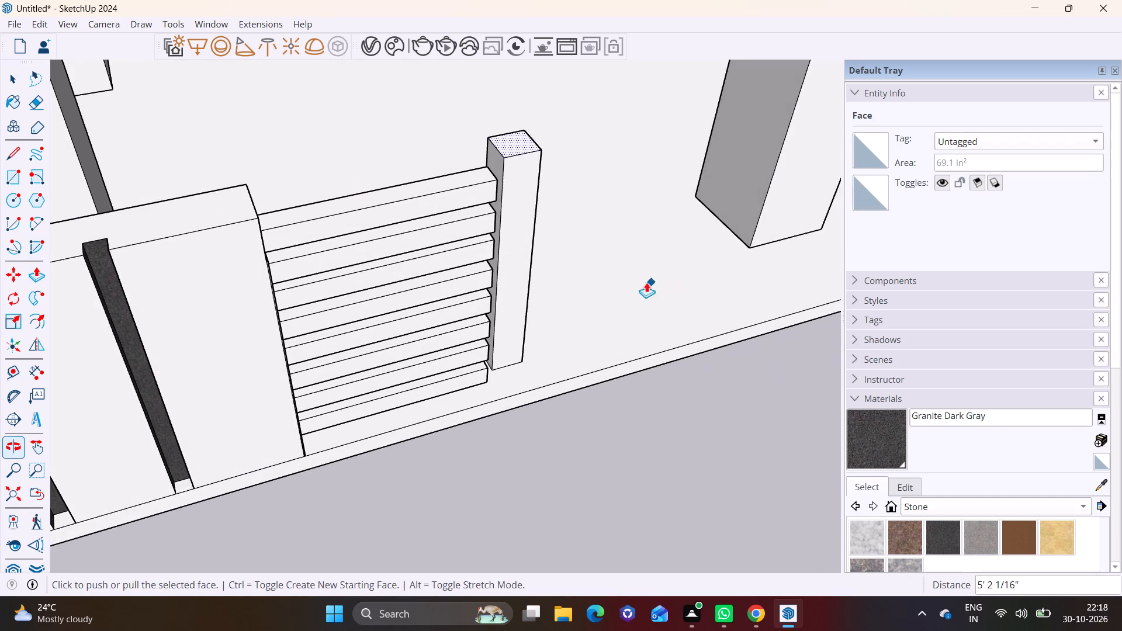
scroll(536, 268, up, 2)
Pull the post's street-side face outward, past the front of the bars.
key(space)
click(493, 262)
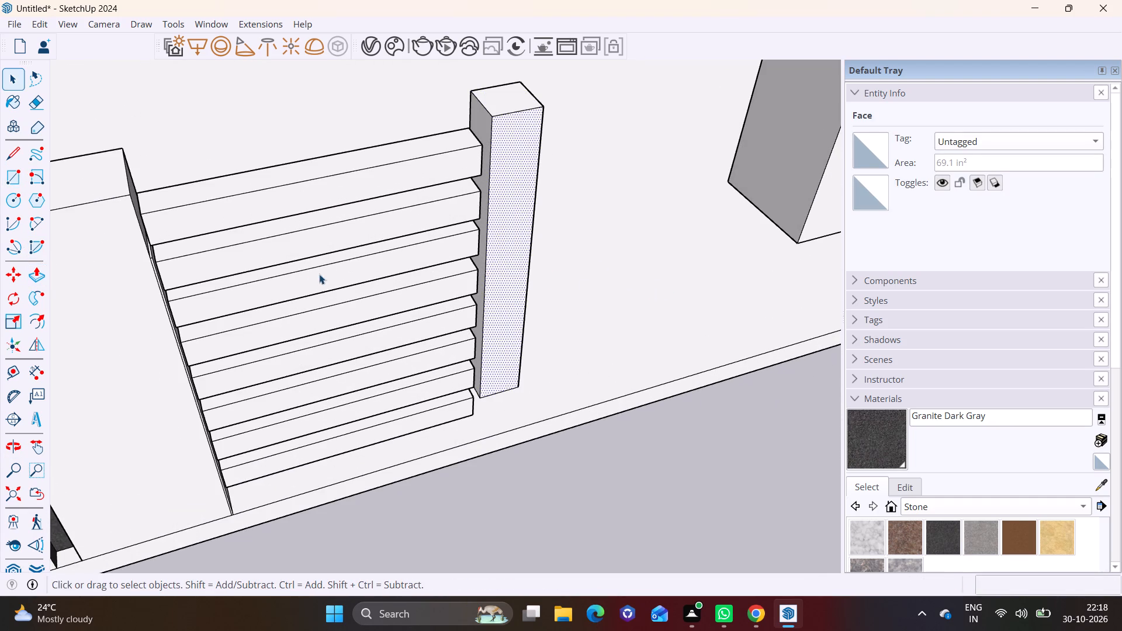
click(35, 276)
click(514, 296)
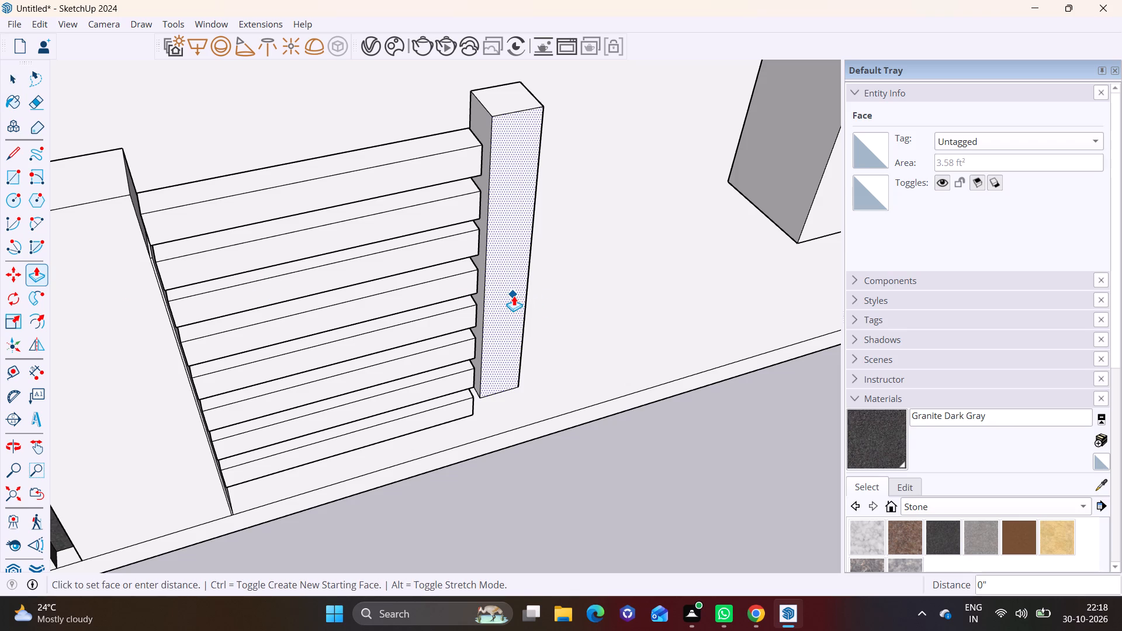
click(521, 320)
Extend the post's side face about 4 1/4" toward the bars so it meets their free ends.
key(space)
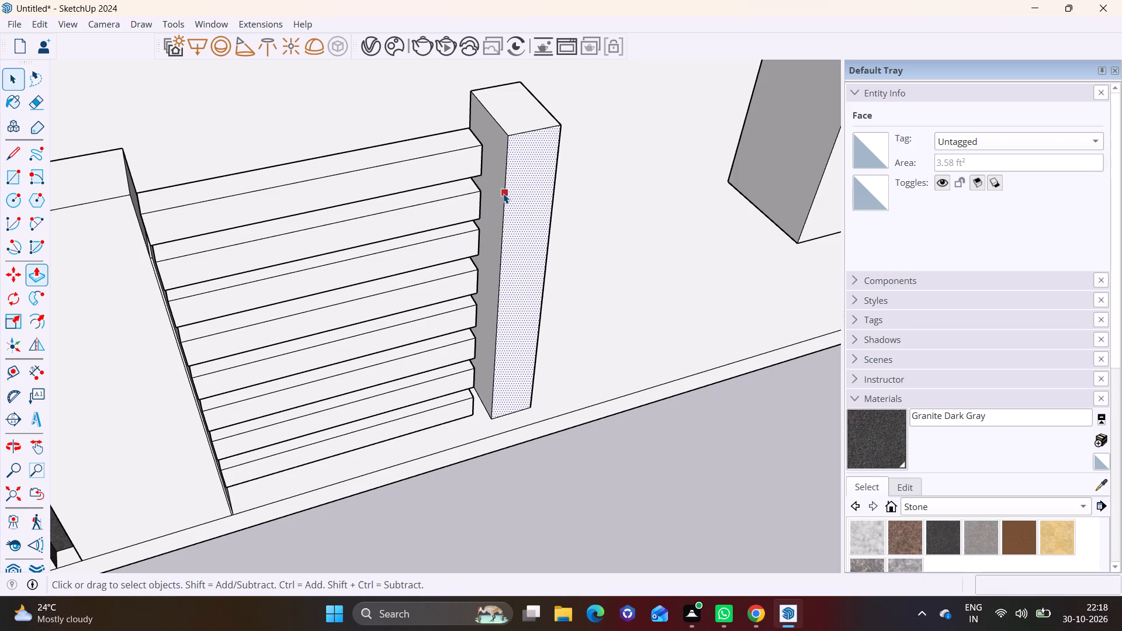
click(503, 193)
click(496, 191)
click(32, 273)
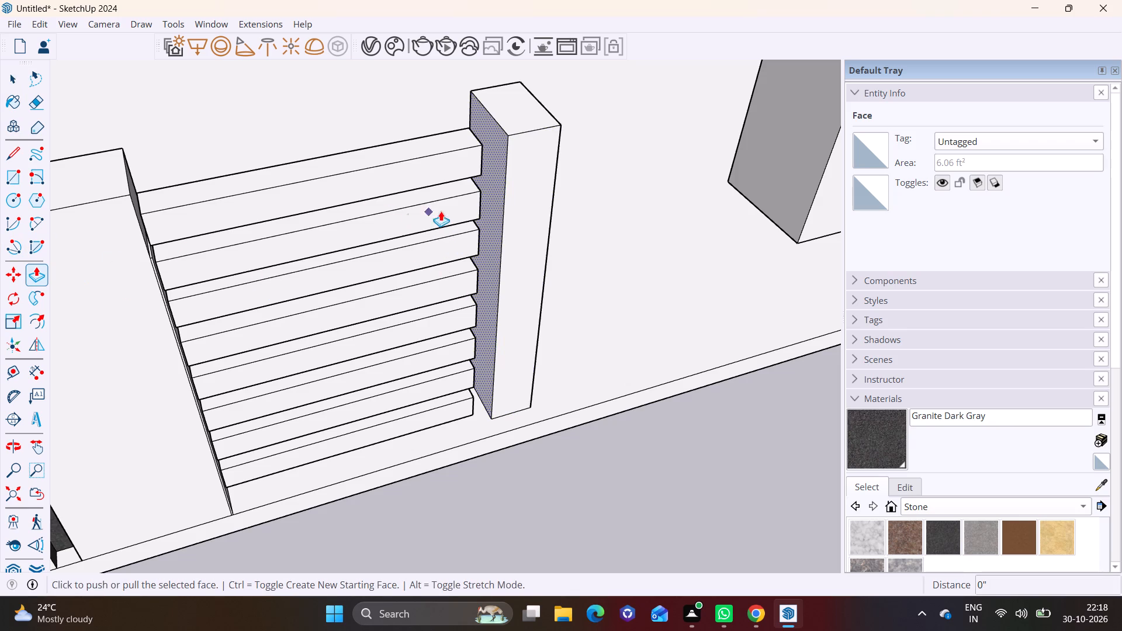
click(507, 195)
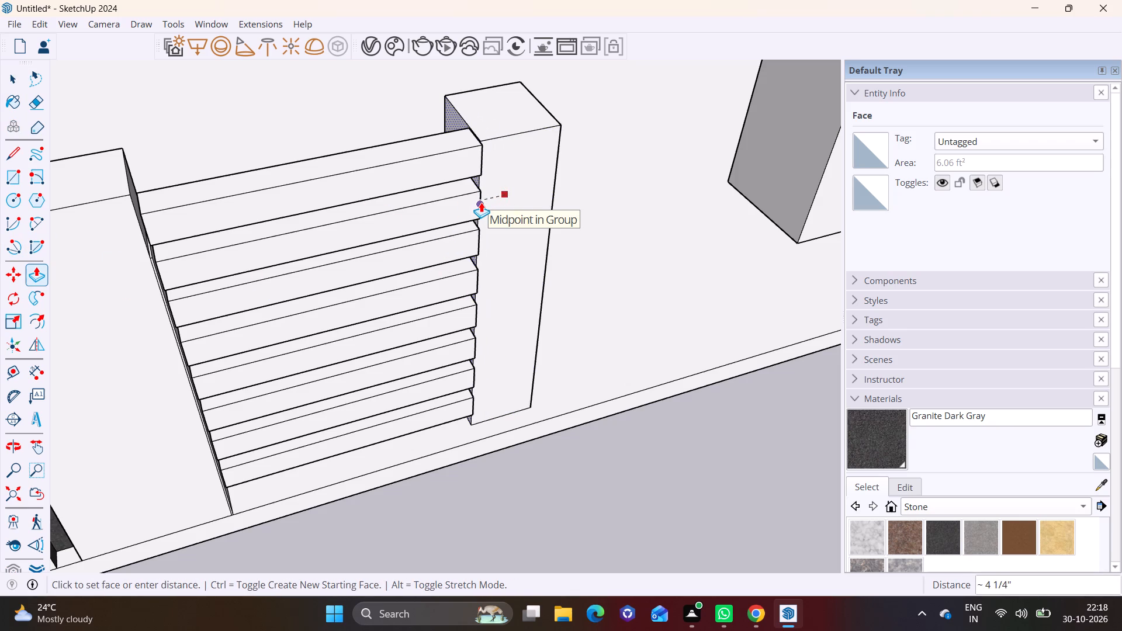
click(481, 202)
Pull the widened post's street-side face slightly further out in front of the bars.
key(space)
click(512, 214)
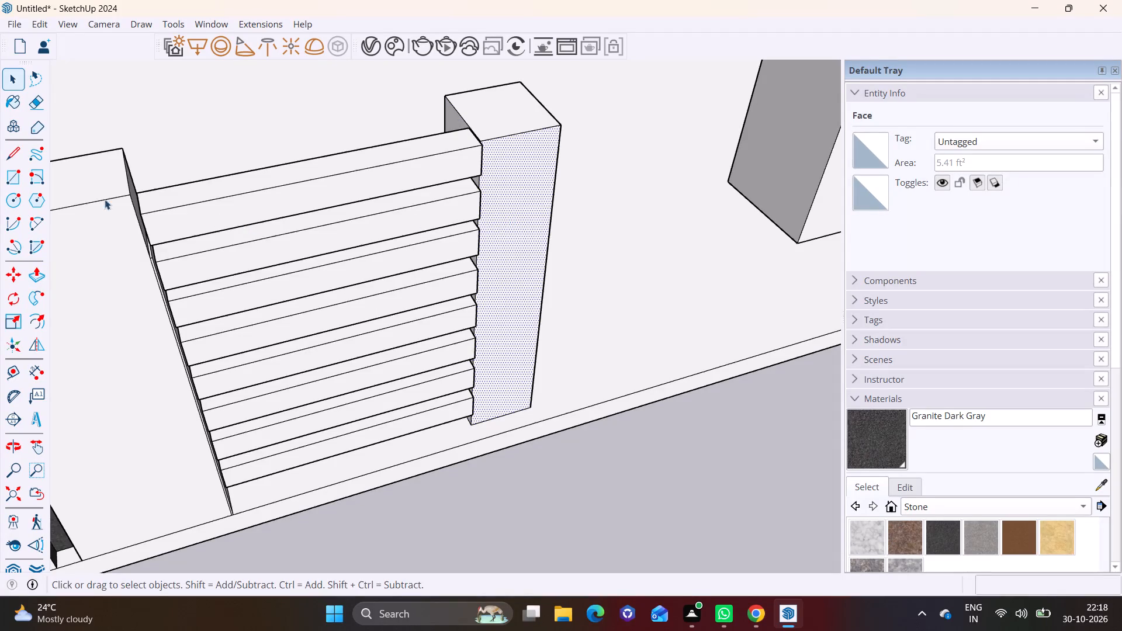
click(33, 274)
click(515, 225)
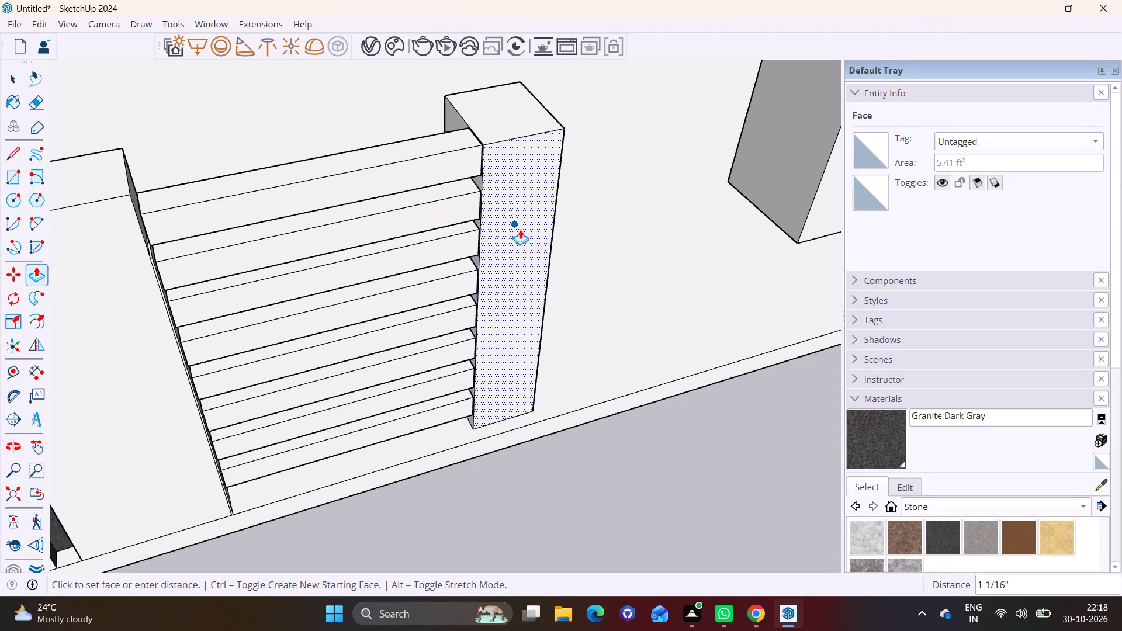
click(529, 239)
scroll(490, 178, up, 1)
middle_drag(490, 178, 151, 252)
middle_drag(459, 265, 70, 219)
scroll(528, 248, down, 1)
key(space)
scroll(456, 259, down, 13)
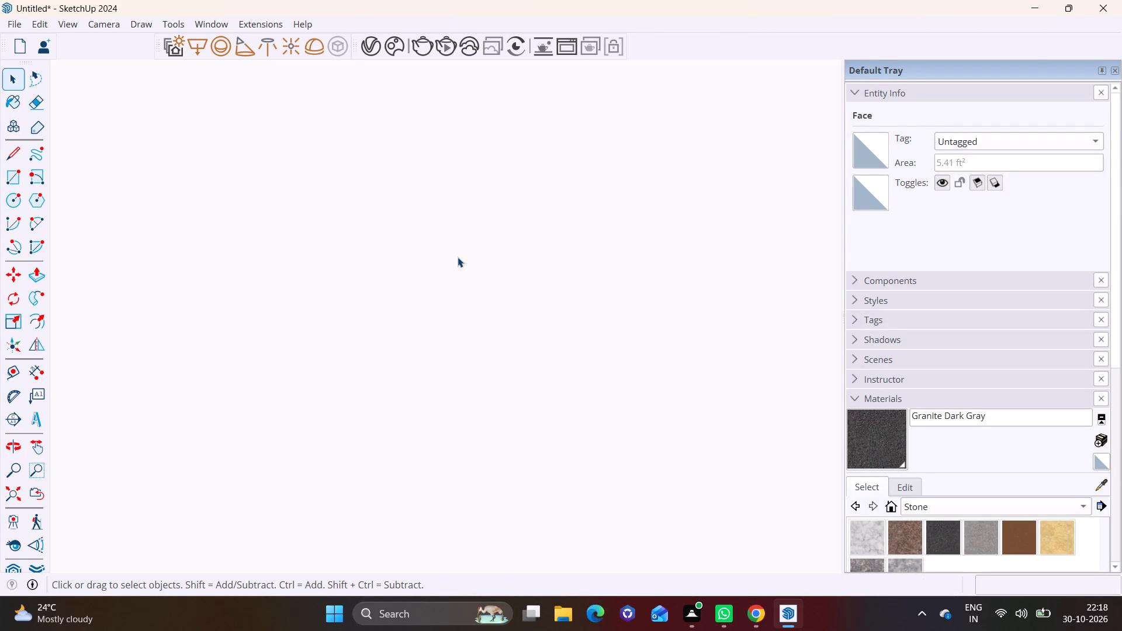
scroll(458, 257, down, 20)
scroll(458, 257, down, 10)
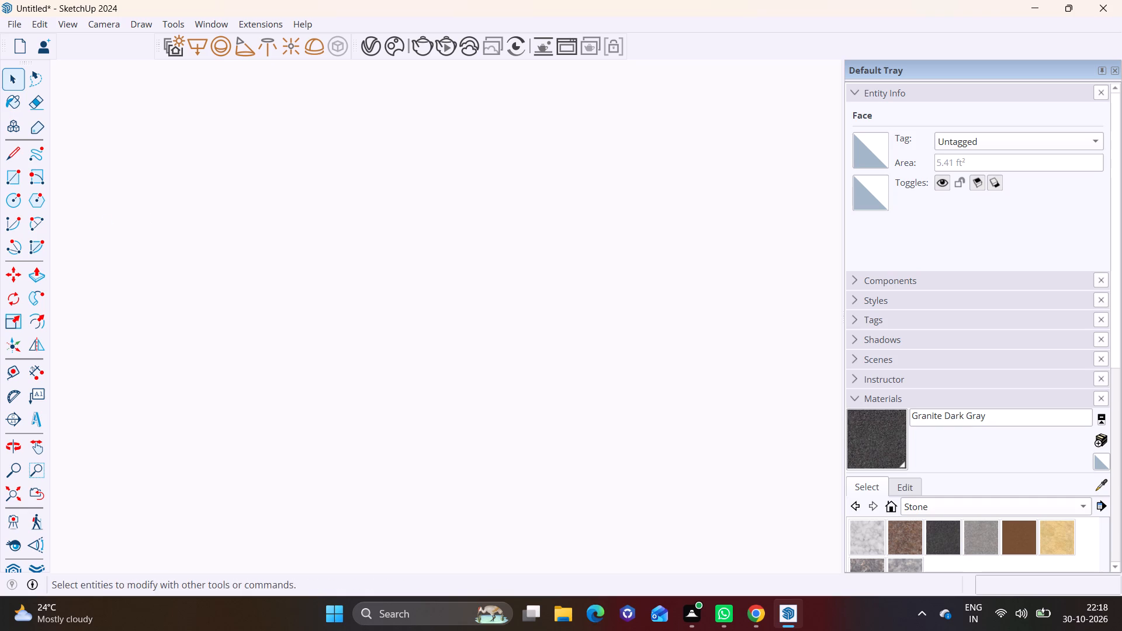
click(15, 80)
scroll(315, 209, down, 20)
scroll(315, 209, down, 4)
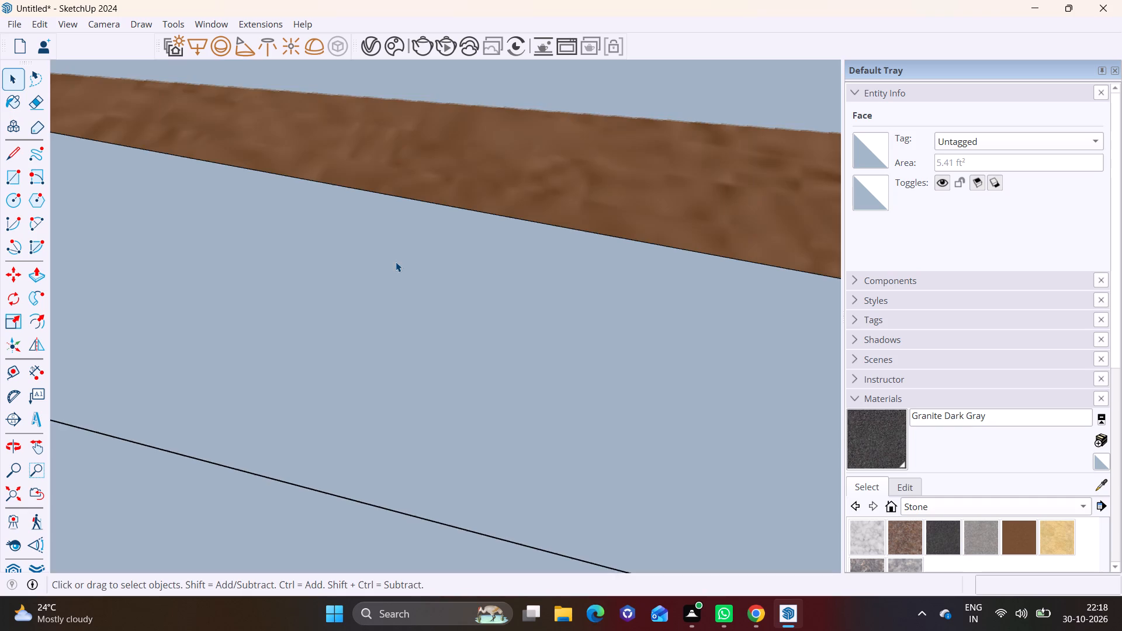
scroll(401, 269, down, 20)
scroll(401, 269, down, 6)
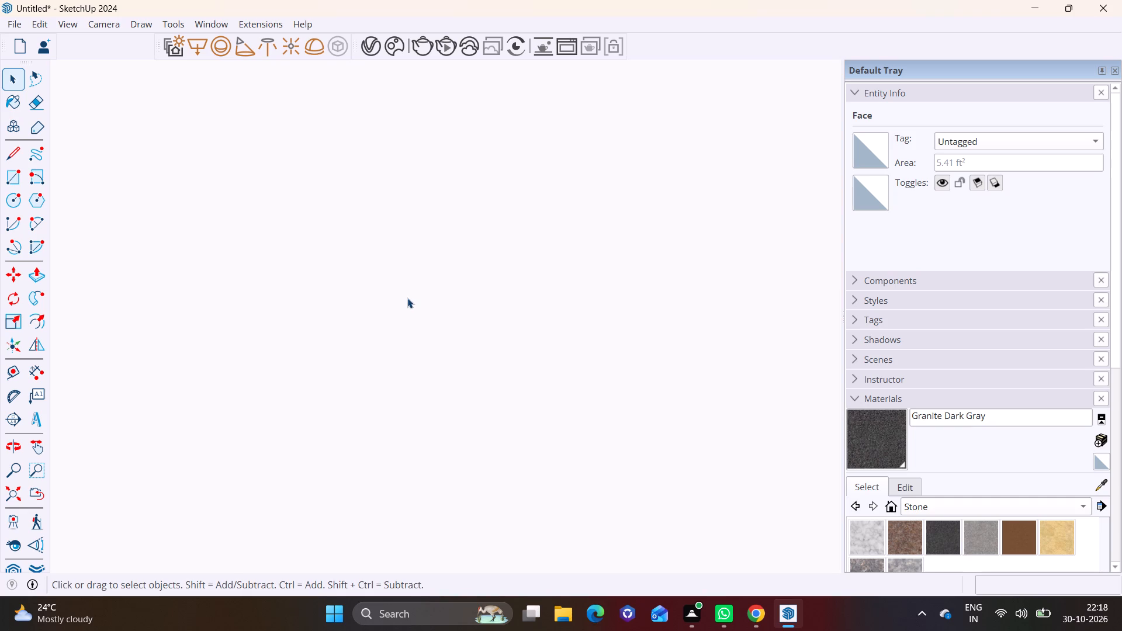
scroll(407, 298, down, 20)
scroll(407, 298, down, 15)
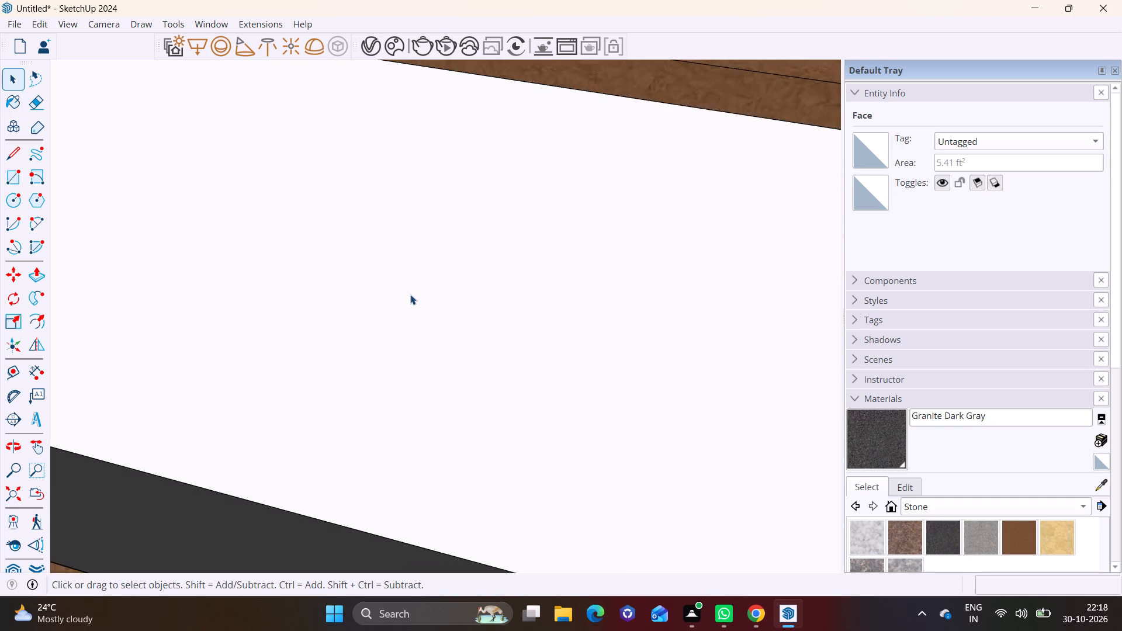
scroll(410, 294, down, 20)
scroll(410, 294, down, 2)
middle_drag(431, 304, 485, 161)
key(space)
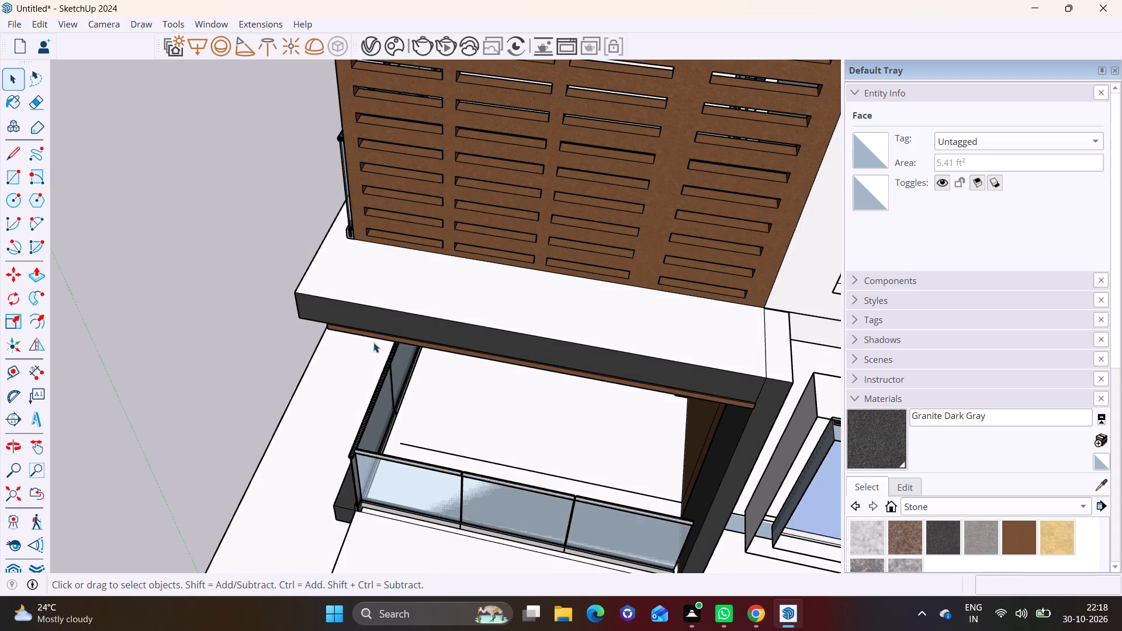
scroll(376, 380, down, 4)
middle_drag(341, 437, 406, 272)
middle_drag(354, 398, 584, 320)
Push the post's inner face, on the house side, back toward the bars to make the post thinner.
scroll(362, 389, up, 2)
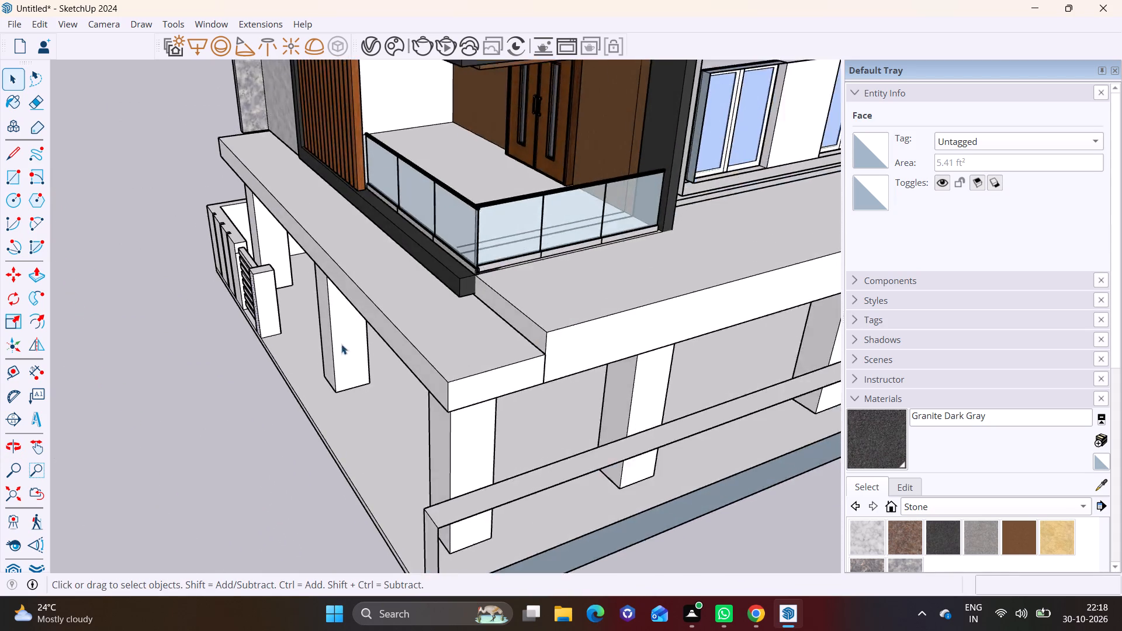
scroll(341, 344, up, 8)
middle_drag(259, 270, 203, 213)
scroll(244, 237, up, 7)
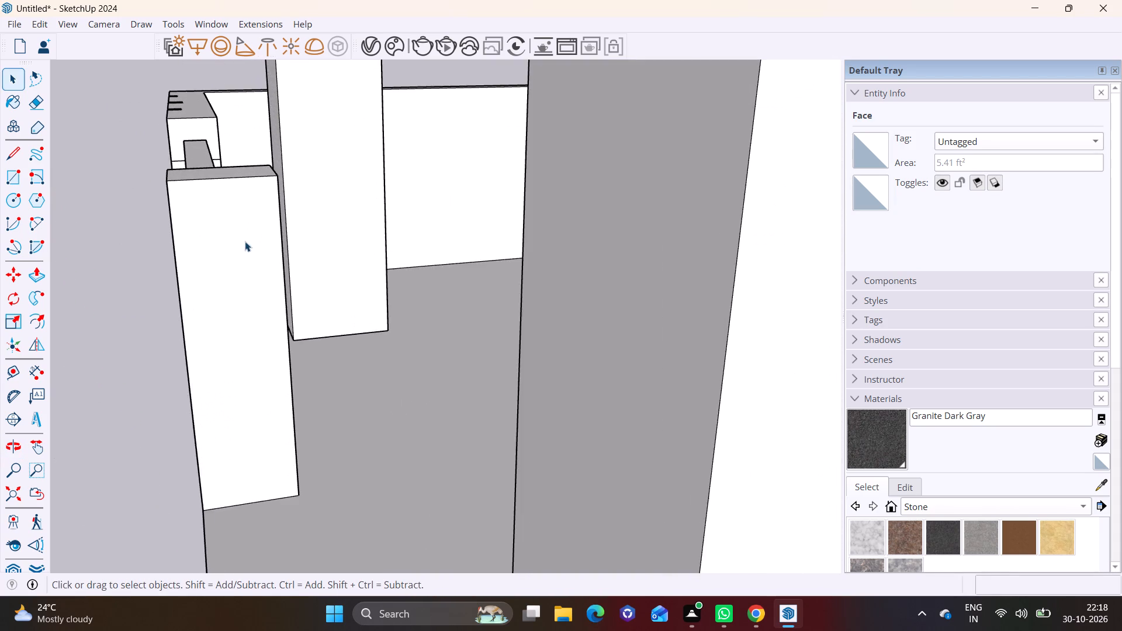
middle_drag(248, 242, 319, 308)
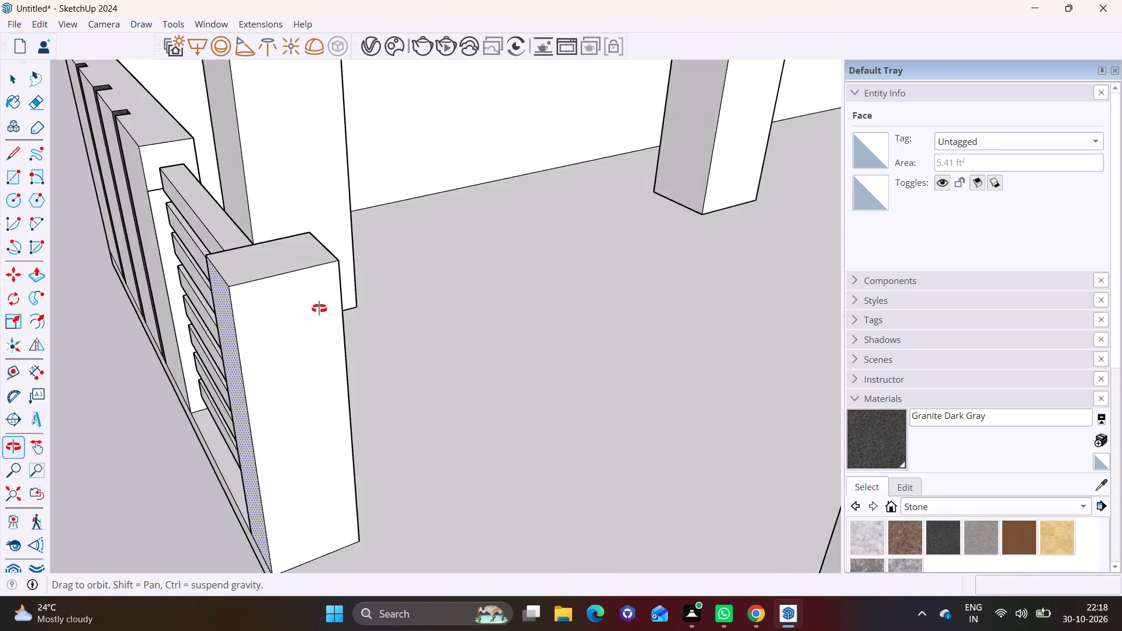
middle_drag(319, 308, 313, 307)
scroll(394, 282, up, 4)
middle_drag(340, 278, 262, 288)
shift+middle_drag(161, 271, 219, 271)
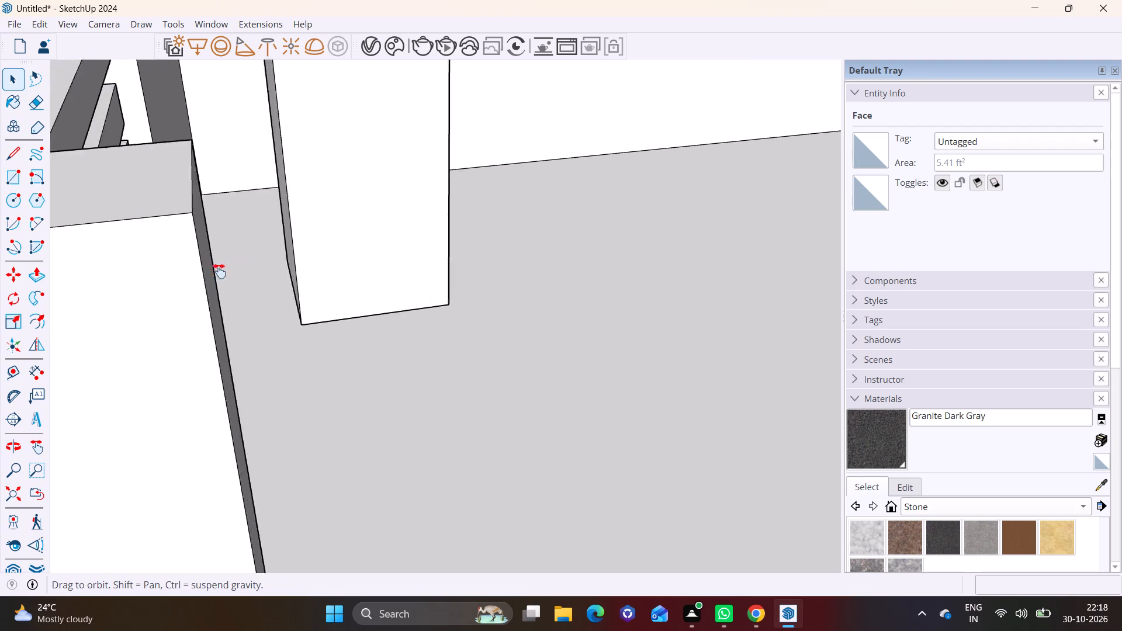
shift+middle_drag(219, 271, 316, 267)
middle_drag(431, 273, 272, 287)
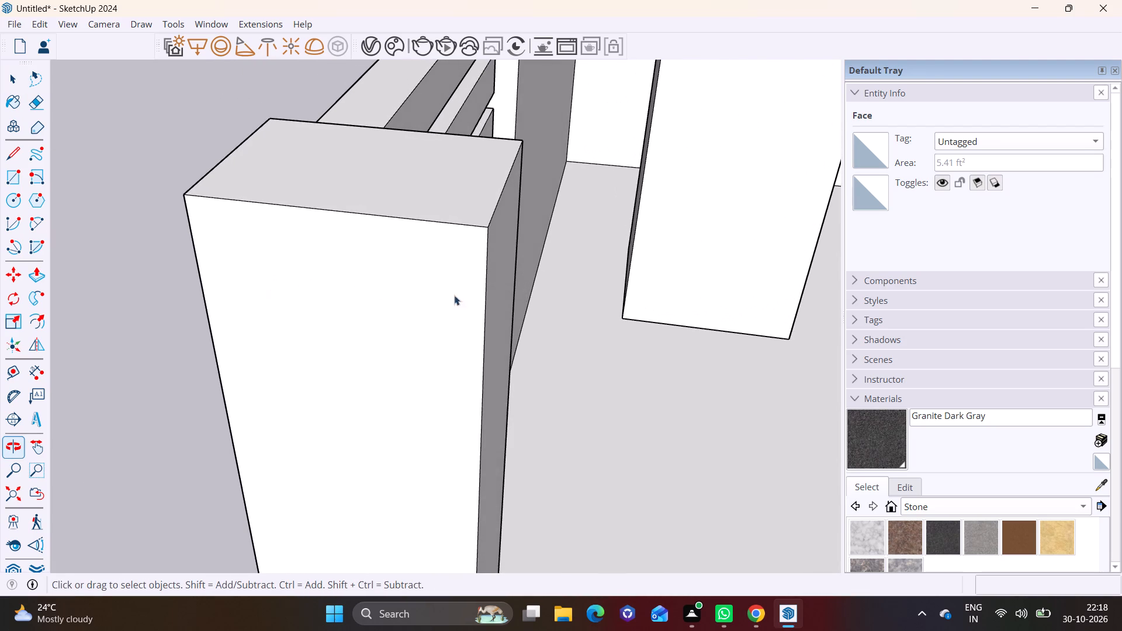
click(496, 300)
click(40, 268)
click(515, 280)
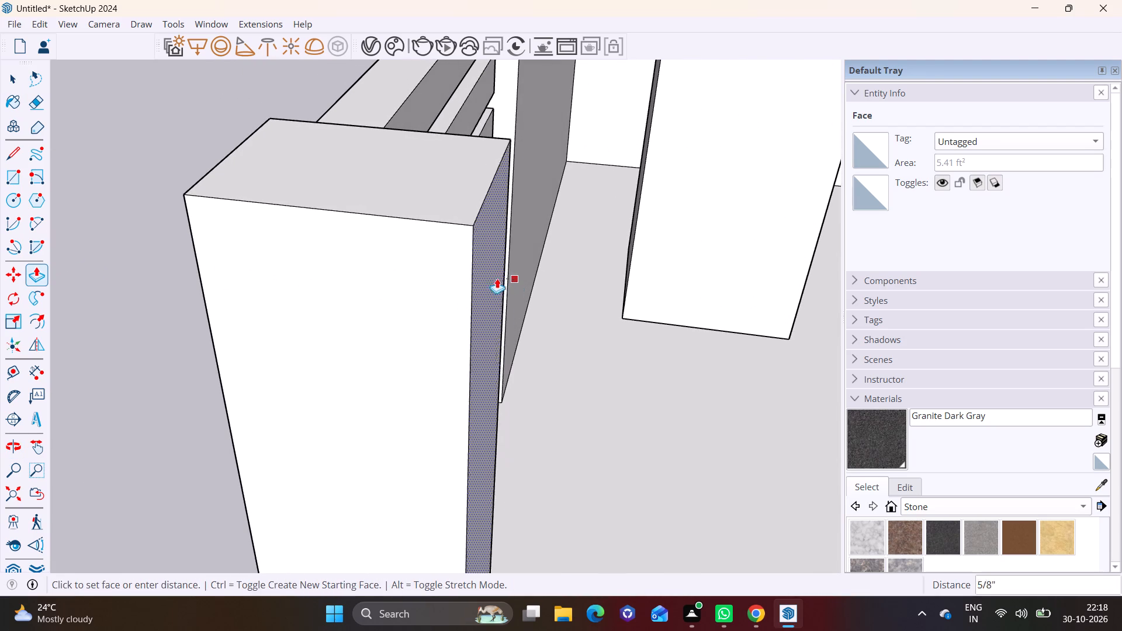
click(449, 269)
key(space)
click(162, 238)
Examine the bars and end post, the open front edge of the plot, and the end of the opposite side boundary wall.
scroll(248, 262, down, 3)
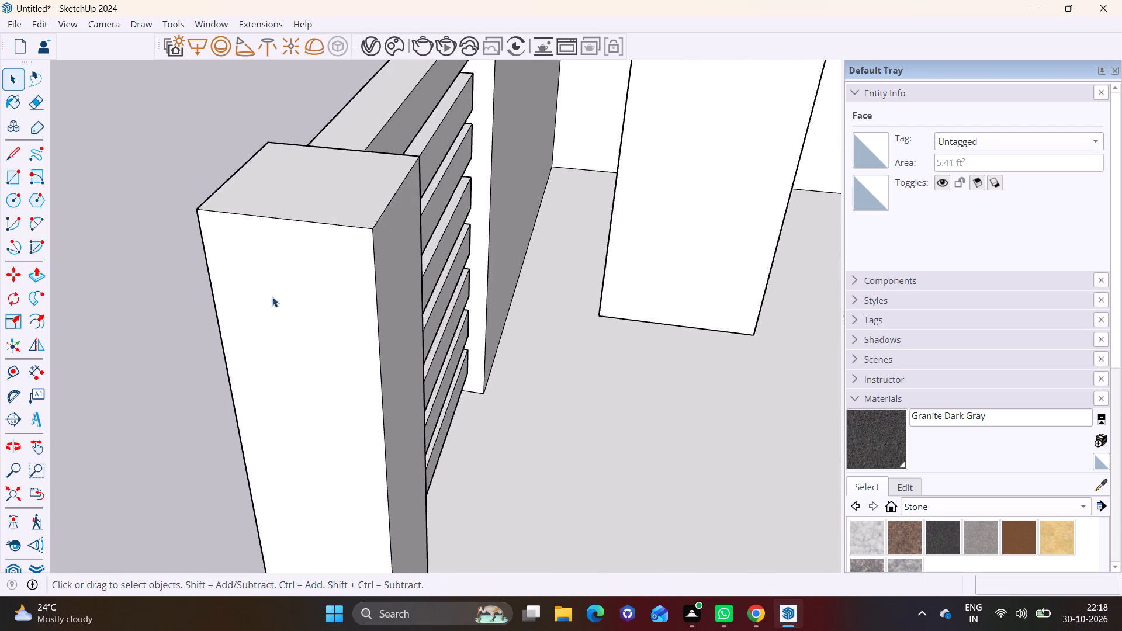
middle_drag(313, 314, 719, 307)
scroll(527, 290, down, 8)
middle_drag(559, 294, 632, 241)
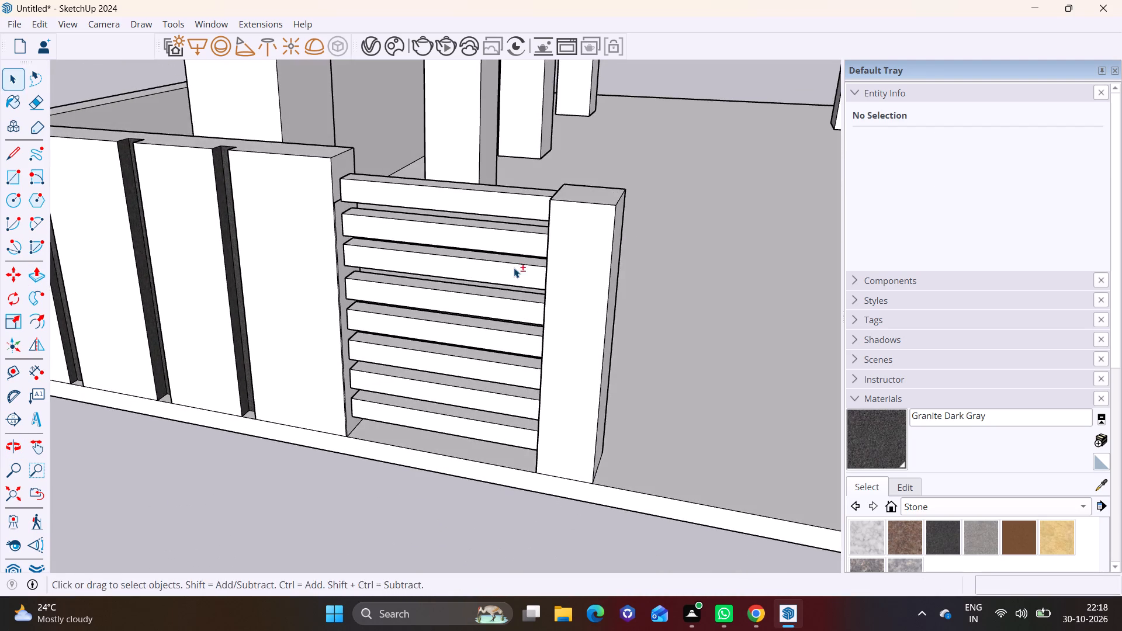
shift+middle_drag(514, 268, 230, 267)
scroll(279, 303, down, 11)
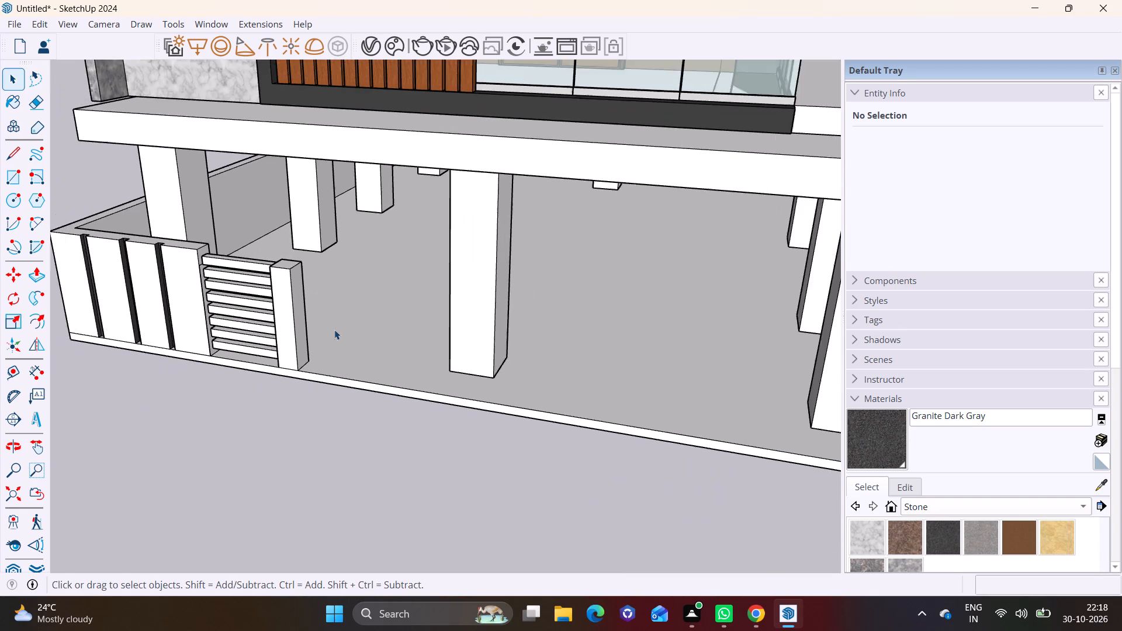
middle_drag(374, 306, 393, 275)
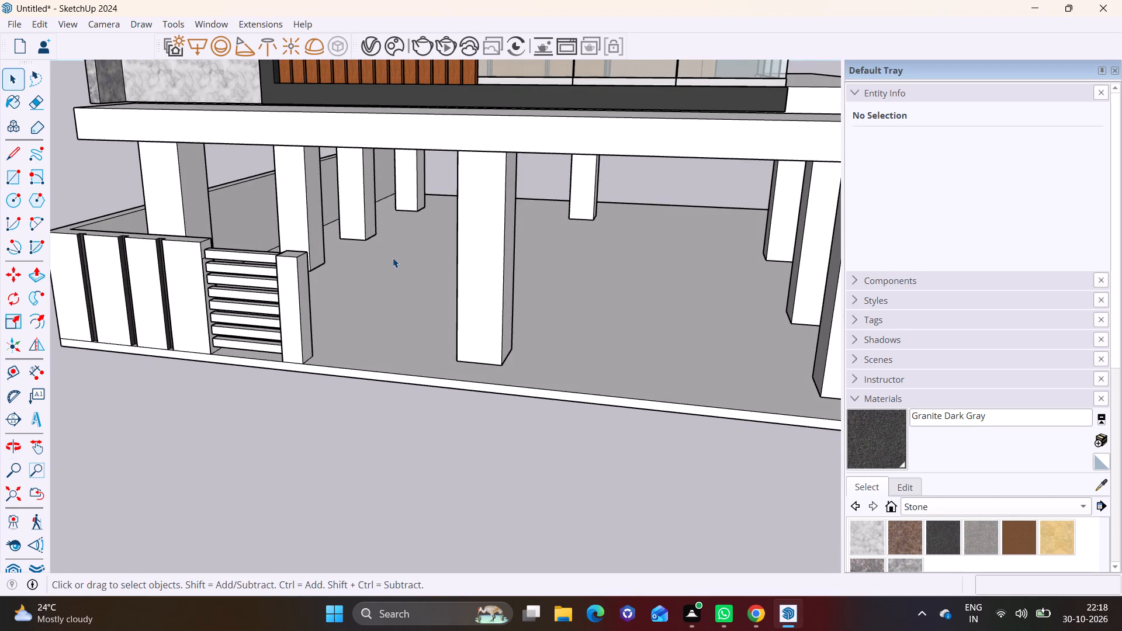
shift+middle_drag(390, 247, 138, 311)
middle_drag(373, 350, 380, 346)
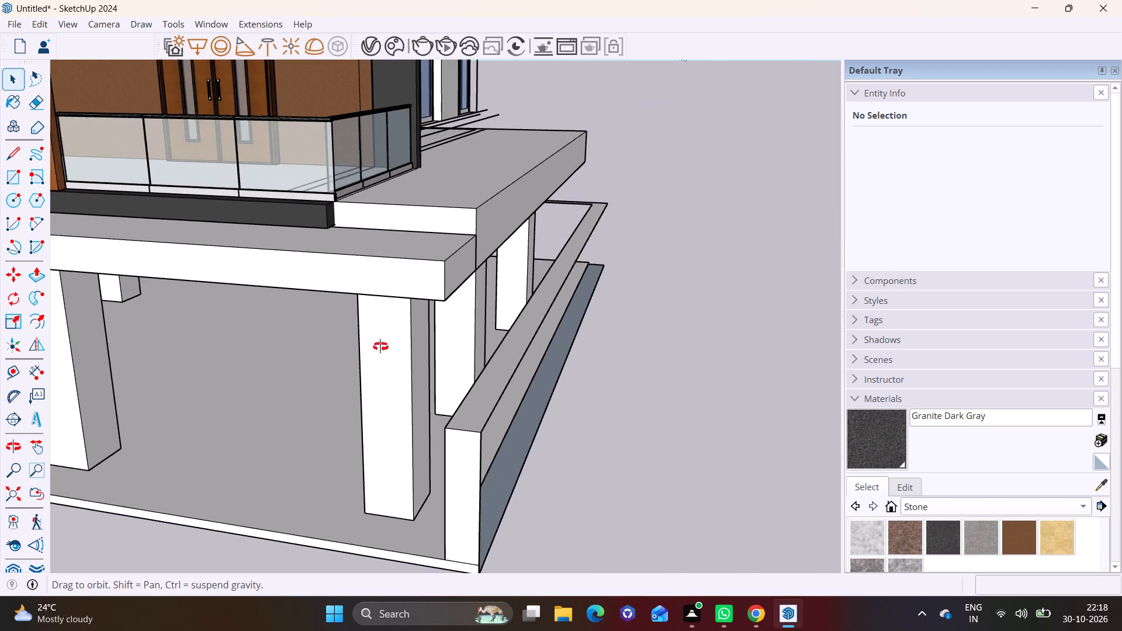
middle_drag(380, 346, 441, 287)
scroll(501, 339, up, 2)
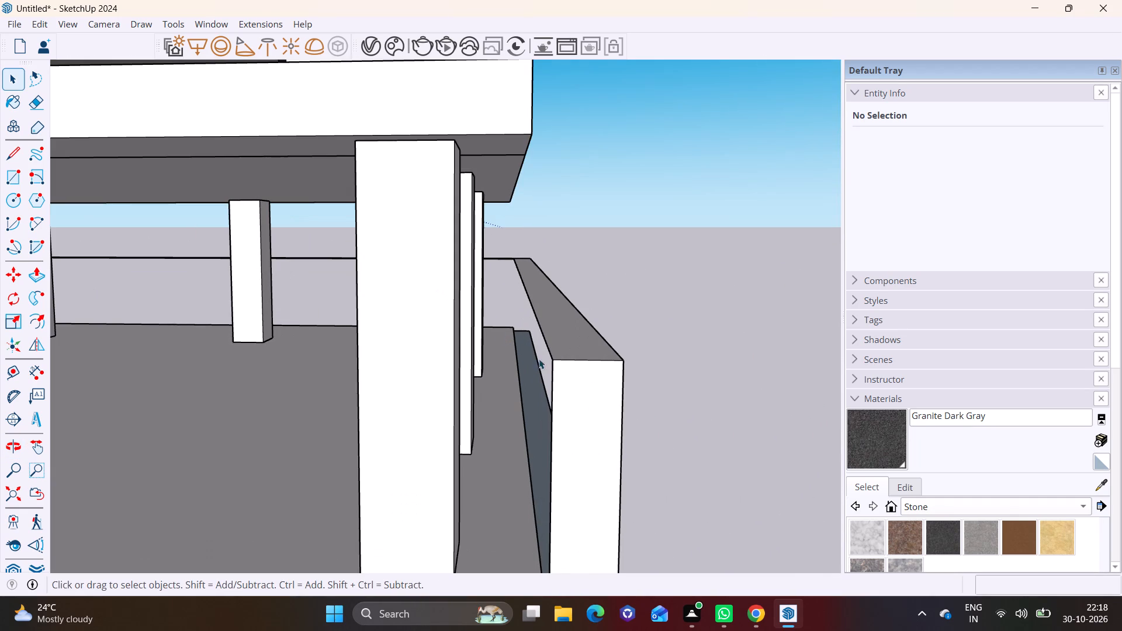
Undo the horizontal bars and end-post edits on the front boundary wall.
shift+middle_drag(563, 382, 558, 282)
scroll(580, 388, up, 1)
shift+middle_drag(580, 387, 584, 318)
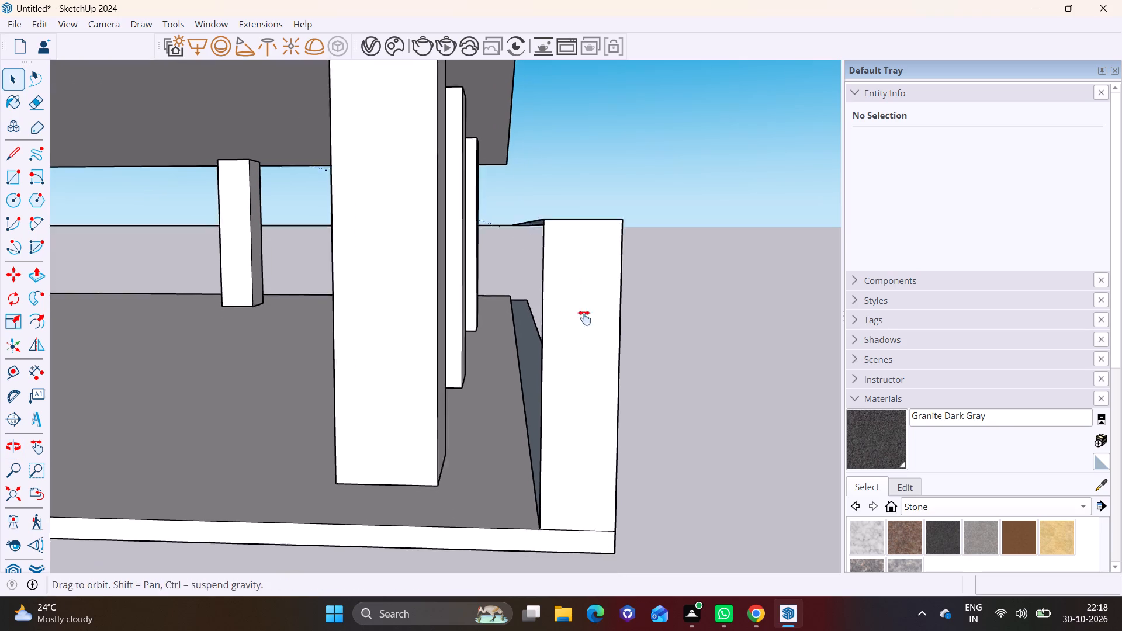
shift+middle_drag(584, 318, 597, 266)
middle_drag(516, 305, 596, 339)
key(ctrl+z)
key(ctrl+z)
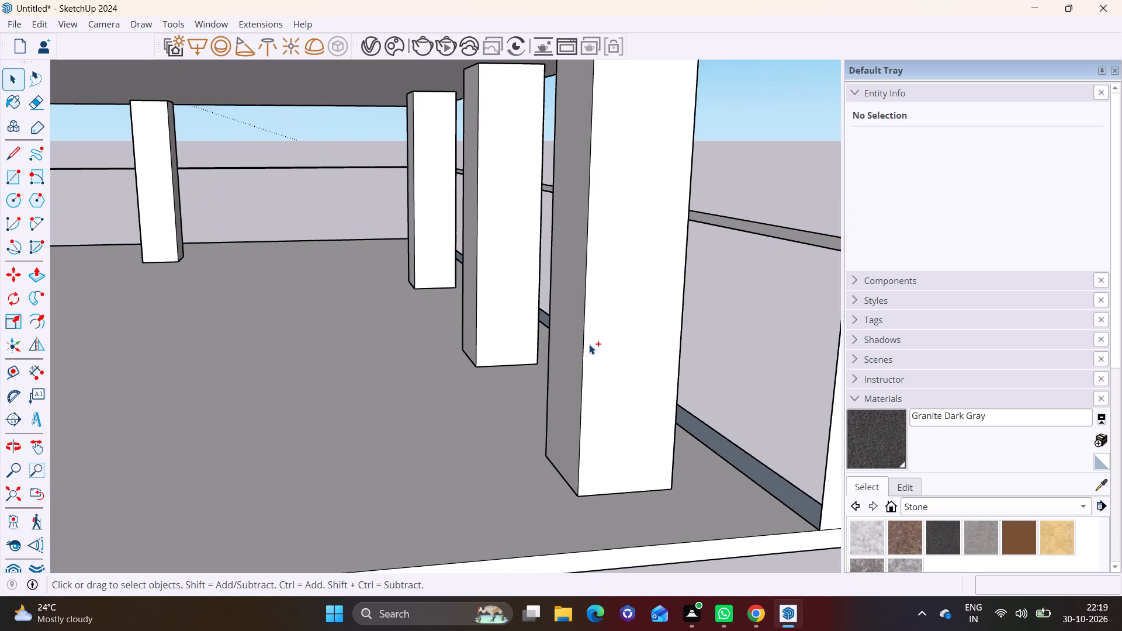
key(ctrl+z)
key(ctrl+z)
key(ctrl+z)
key(ctrl+z)
key(ctrl+z)
key(ctrl+z)
scroll(423, 398, down, 8)
key(ctrl+z)
key(ctrl+z)
key(ctrl+z)
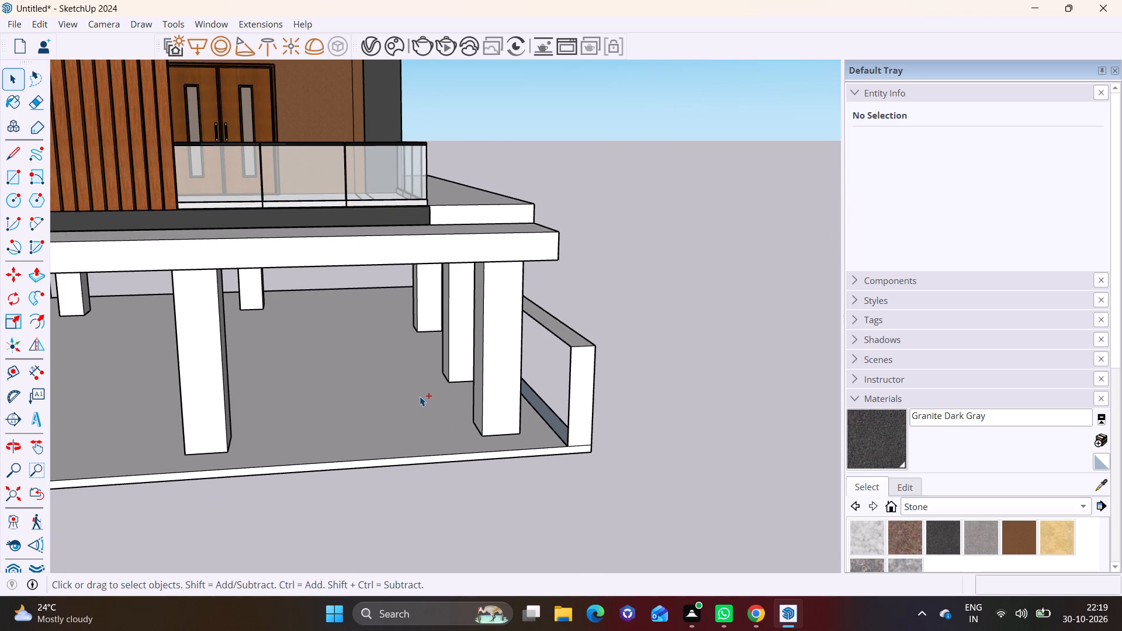
key(ctrl+z)
key(ctrl+z)
key(ctrl+z)
key(ctrl+z)
key(ctrl+z)
key(ctrl+z)
key(ctrl+z)
key(ctrl+z)
key(ctrl+z)
key(ctrl+z)
key(ctrl+z)
key(ctrl+z)
key(ctrl+z)
Examine the front boundary wall and the open outer side of the long side boundary wall.
scroll(366, 340, down, 6)
shift+middle_drag(328, 377, 413, 344)
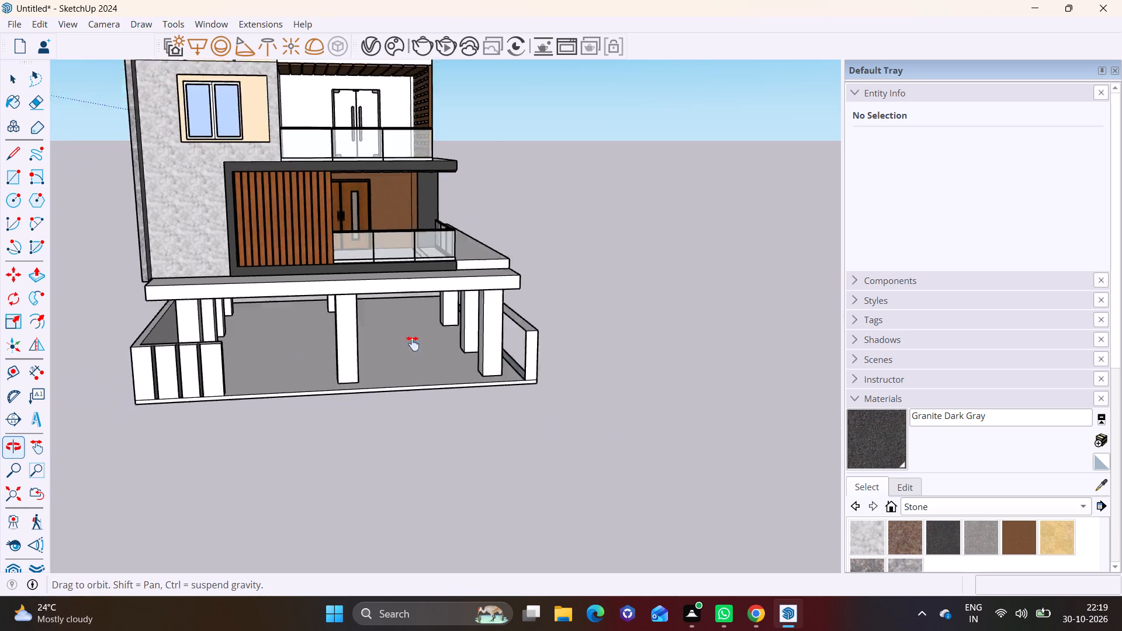
shift+middle_drag(413, 344, 479, 331)
middle_drag(556, 334, 280, 303)
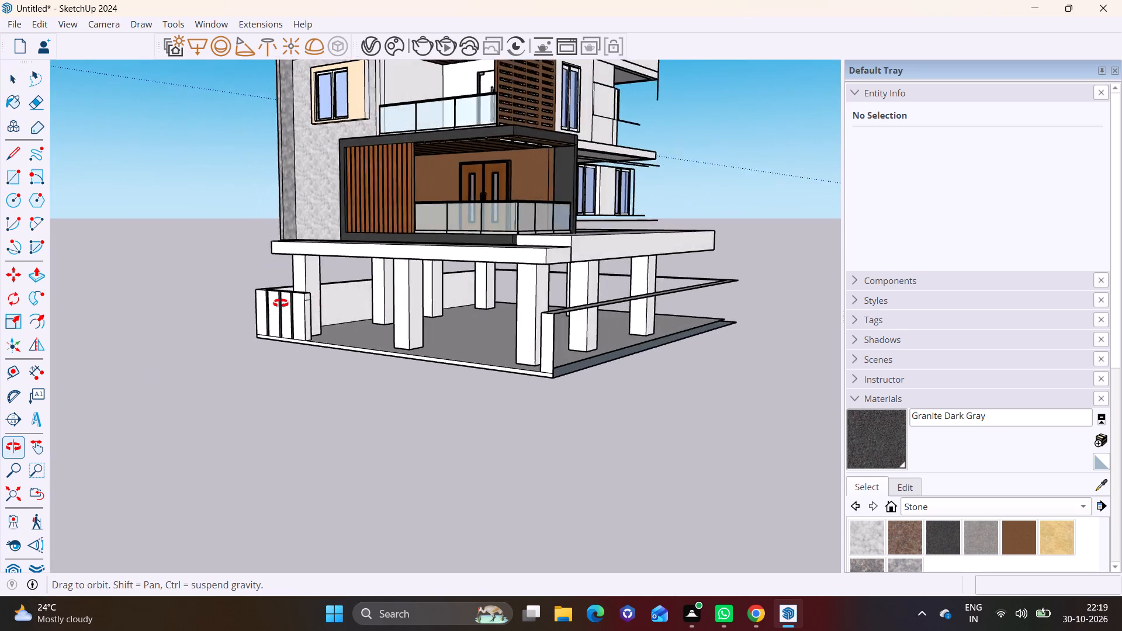
middle_drag(280, 303, 44, 304)
shift+middle_drag(382, 284, 99, 242)
click(11, 183)
shift+middle_drag(345, 318, 511, 330)
scroll(400, 348, up, 3)
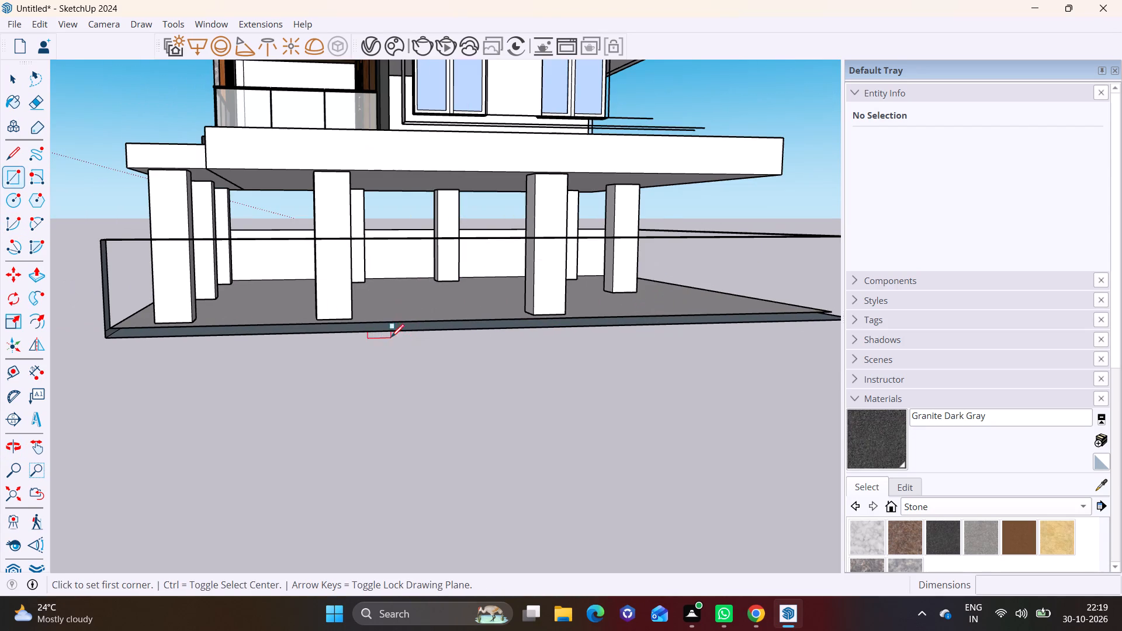
Undo the earlier front-wall edits back past the dark granite painting of the grooves.
key(ctrl+z)
key(ctrl+z)
key(ctrl+z)
key(ctrl+z)
key(ctrl+z)
key(ctrl+z)
key(ctrl+z)
key(ctrl+z)
key(ctrl+z)
key(ctrl+z)
key(ctrl+z)
key(ctrl+z)
key(Escape)
key(space)
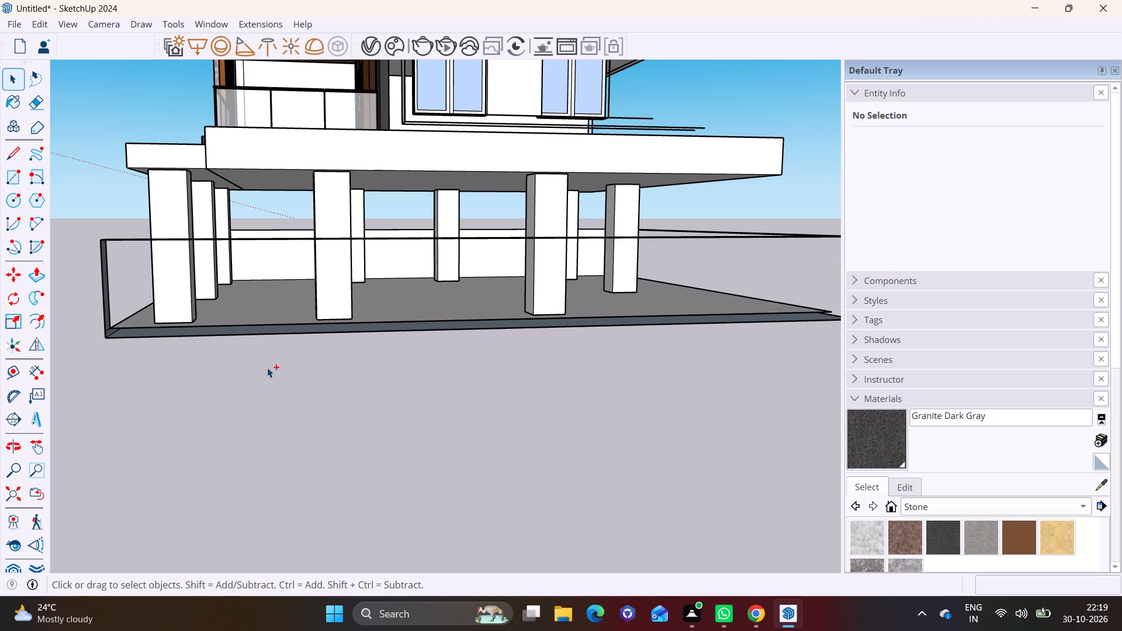
key(ctrl+z)
key(ctrl+z)
key(ctrl+z)
key(ctrl+z)
key(ctrl+z)
key(ctrl+z)
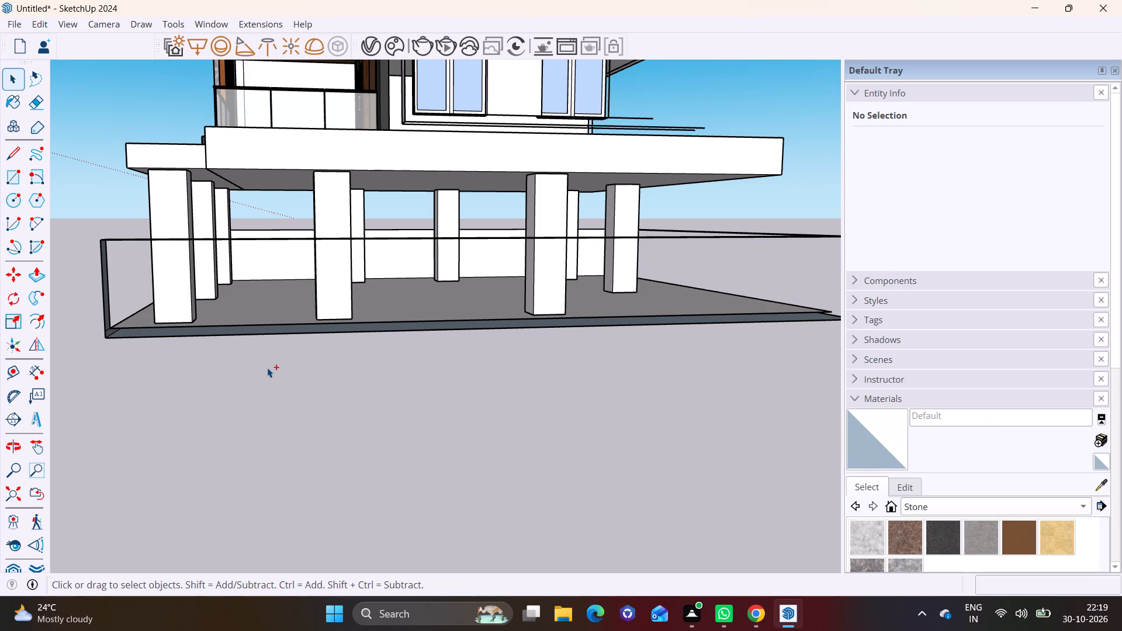
key(ctrl+z)
key(ctrl+z)
key(ctrl+z)
Undo the tall post and the vertical grooves on the front boundary wall.
middle_drag(327, 393, 569, 486)
scroll(569, 486, up, 1)
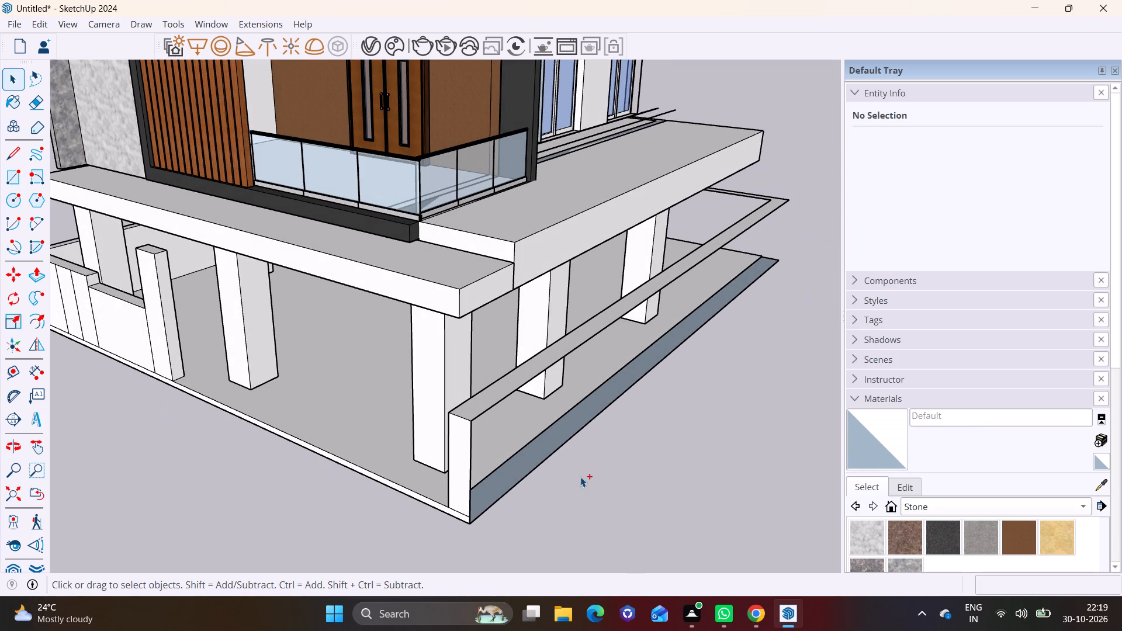
key(ctrl+z)
key(ctrl+z)
key(ctrl+z)
key(ctrl+z)
key(ctrl+z)
key(ctrl+z)
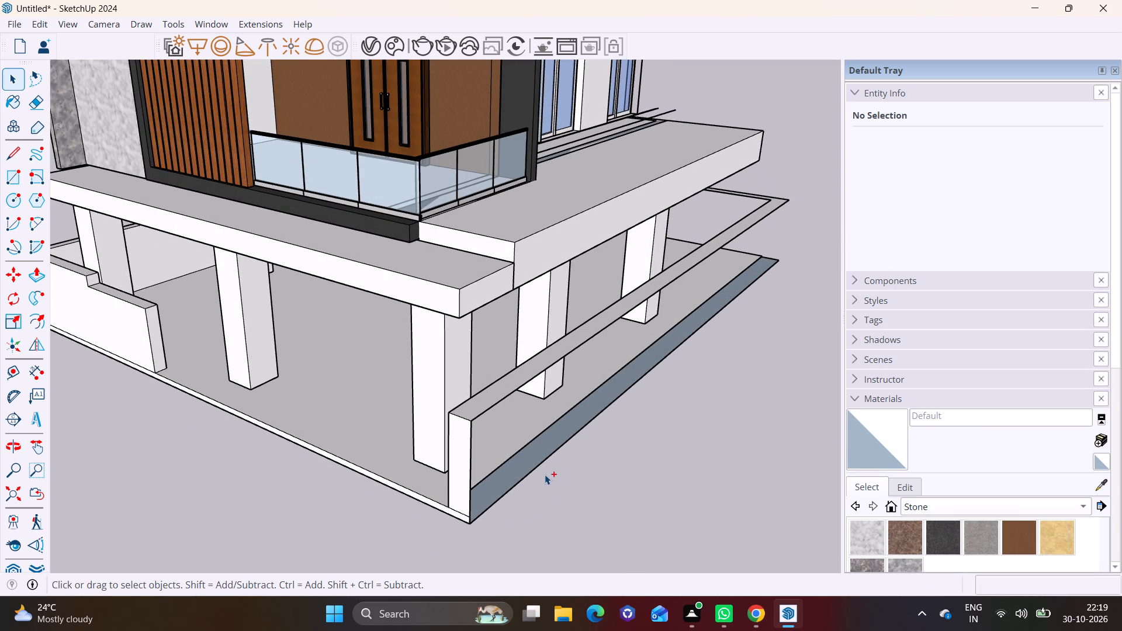
Undo the front wall's lower extension and earlier edits until the long side boundary wall has its outer face back.
key(ctrl+z)
key(ctrl+z)
key(ctrl+z)
key(ctrl+z)
key(ctrl+z)
key(ctrl+z)
key(ctrl+z)
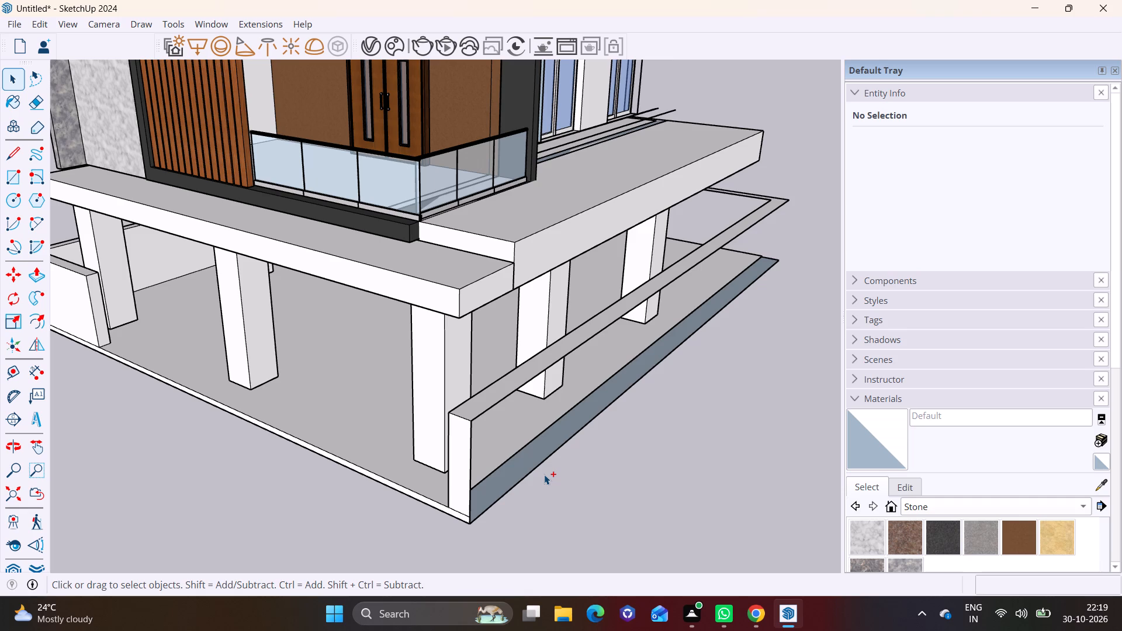
key(ctrl+z)
key(ctrl+z)
click(588, 525)
scroll(307, 428, down, 4)
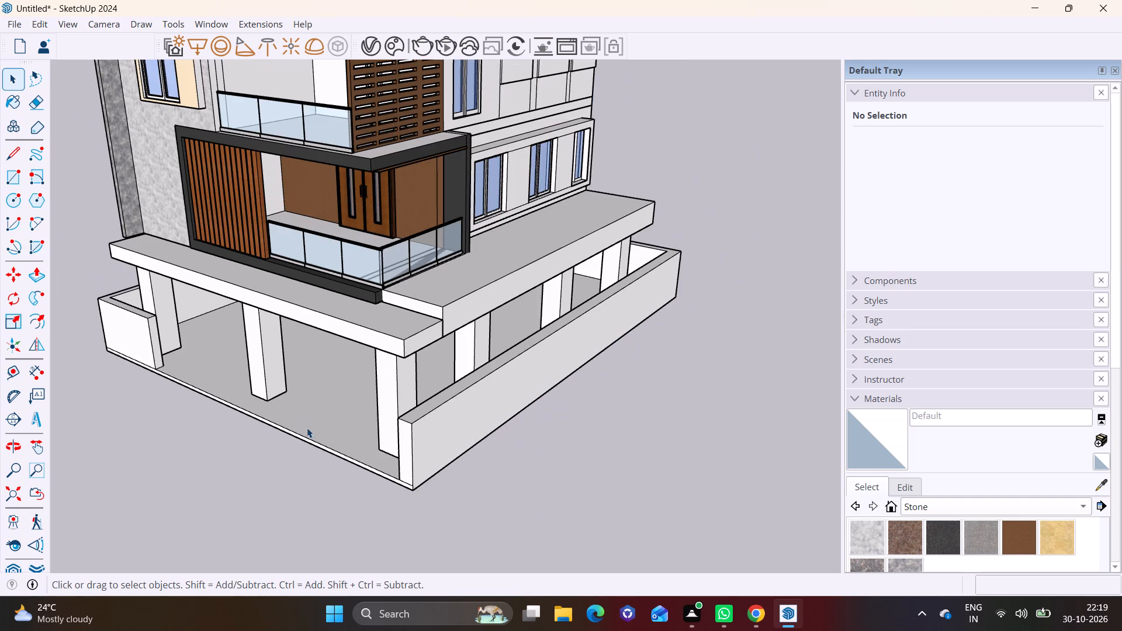
shift+middle_drag(430, 434, 449, 429)
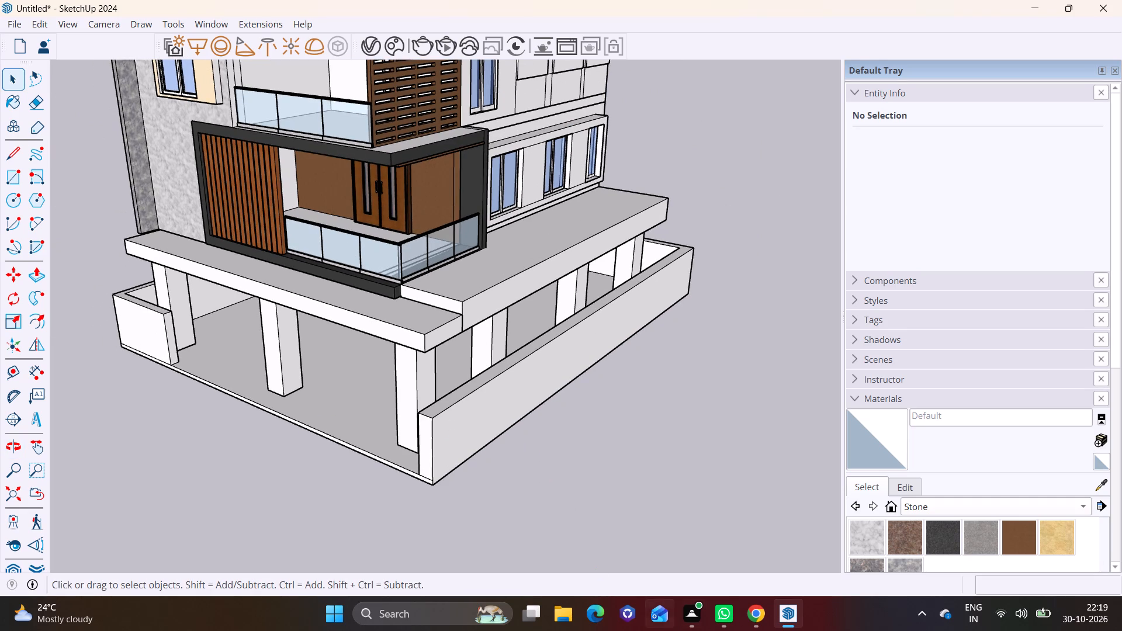
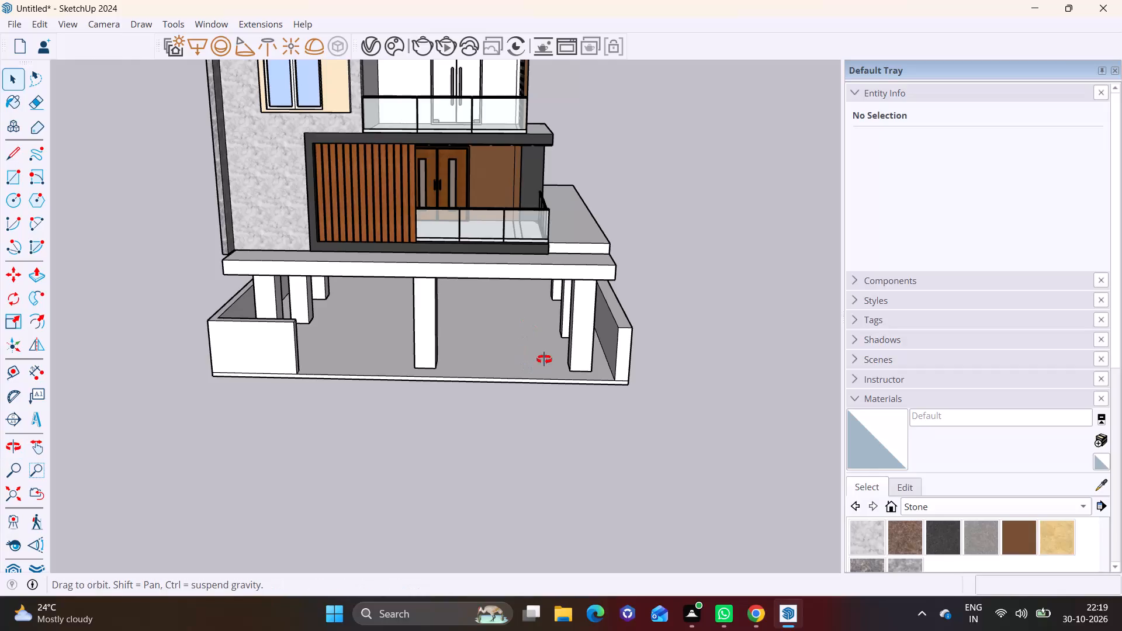
Draw a rectangle about 3 1/16" by 7 3/16" on the floor slab's front edge, just inside the long side boundary wall.
scroll(606, 310, up, 9)
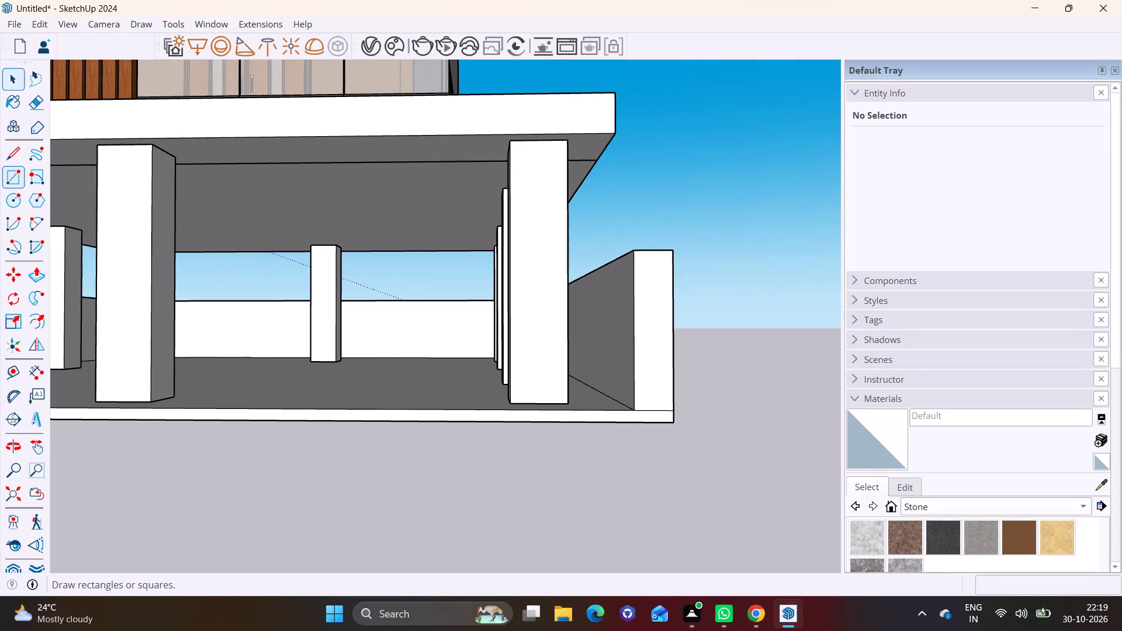
click(5, 172)
scroll(484, 353, up, 1)
middle_drag(484, 366, 526, 488)
shift+middle_drag(626, 502, 498, 223)
scroll(620, 493, up, 2)
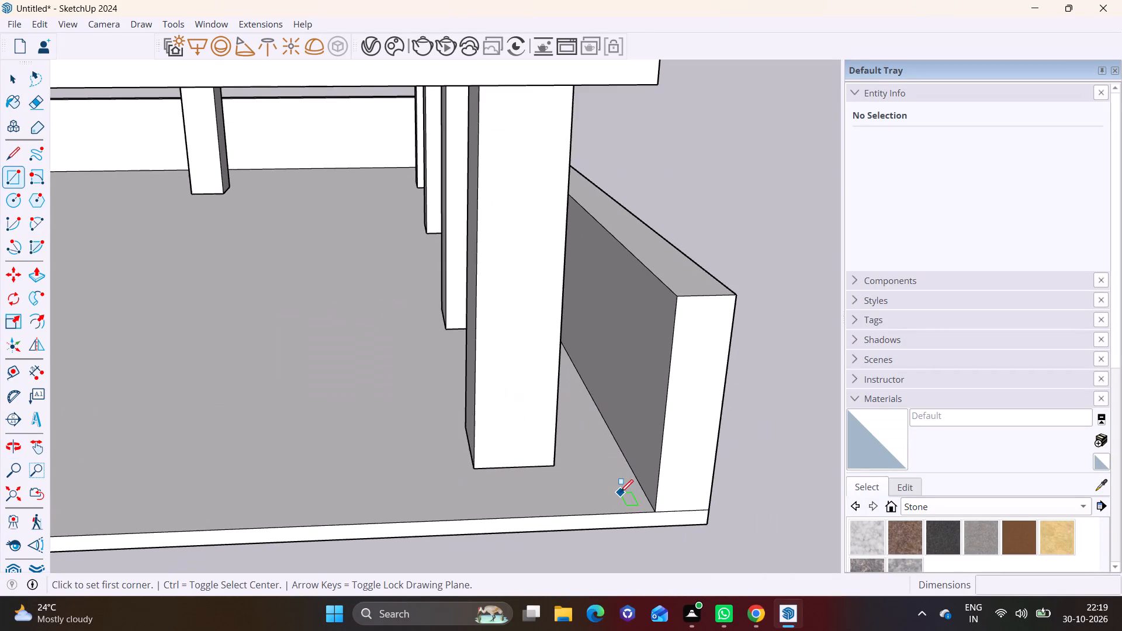
shift+middle_drag(620, 493, 584, 379)
middle_drag(583, 436, 596, 470)
scroll(595, 470, up, 4)
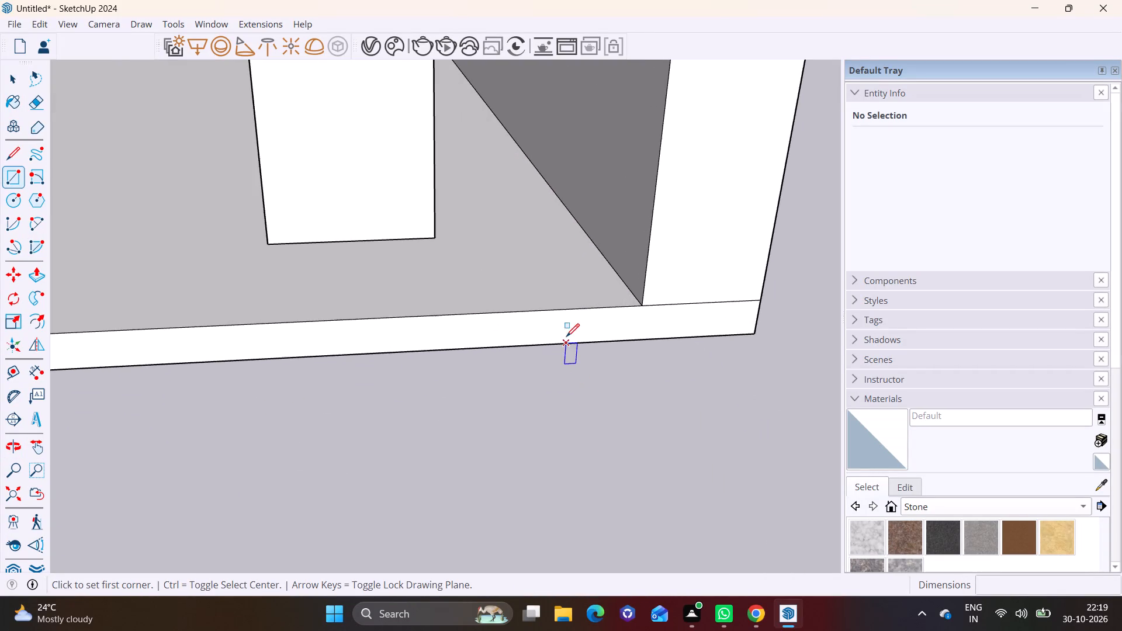
middle_drag(566, 337, 574, 391)
click(625, 318)
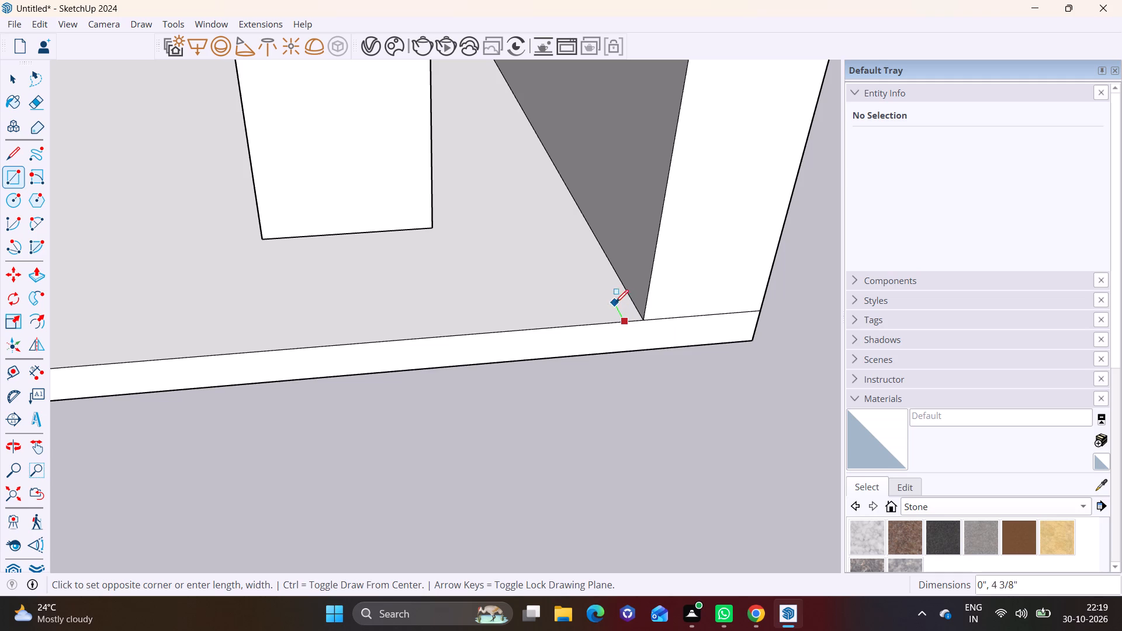
click(587, 292)
Make the small rectangle's face and edges into a group.
key(space)
drag(611, 308, 656, 363)
click(664, 375)
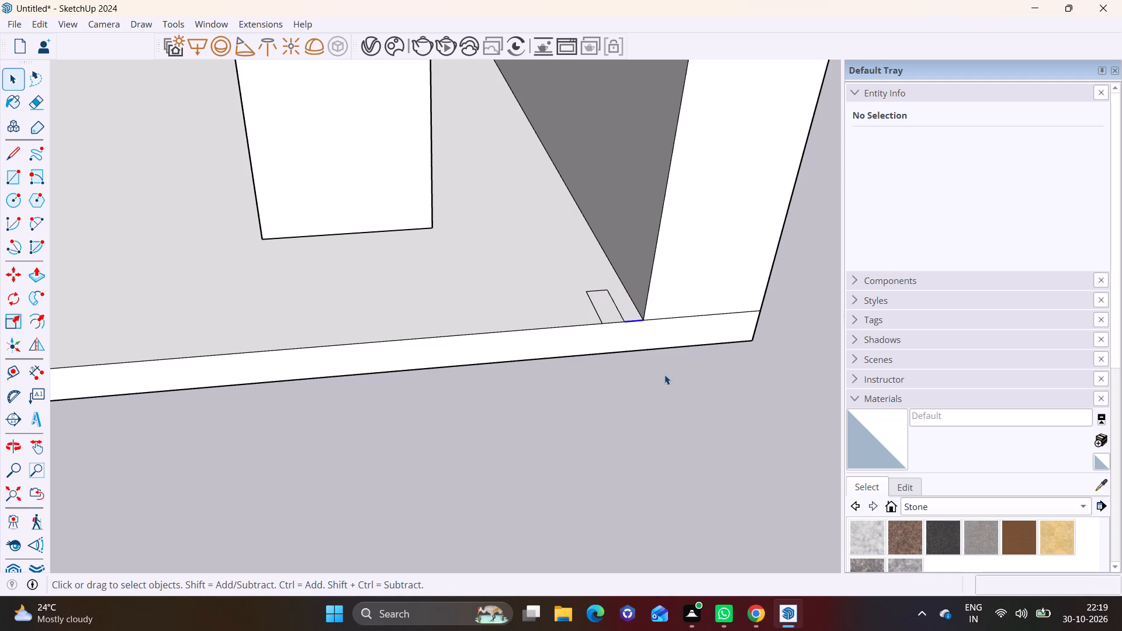
double_click(611, 315)
right_click(611, 315)
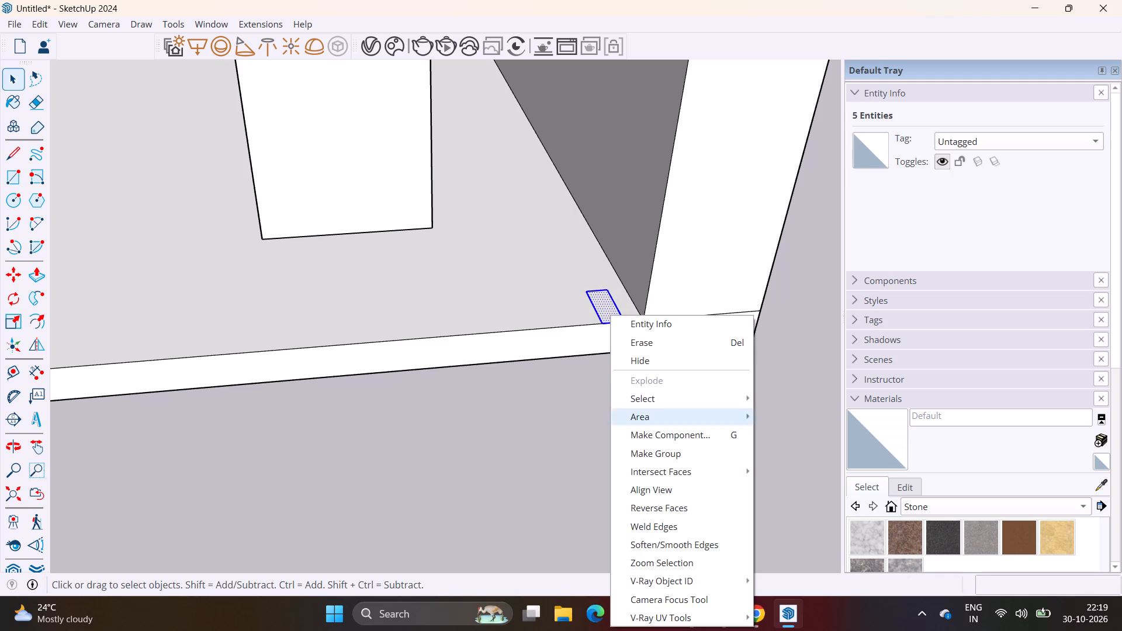
click(651, 456)
Inside the group, Push/Pull the rectangle upward into a slim post rising above the top of the side boundary wall.
double_click(604, 318)
click(607, 308)
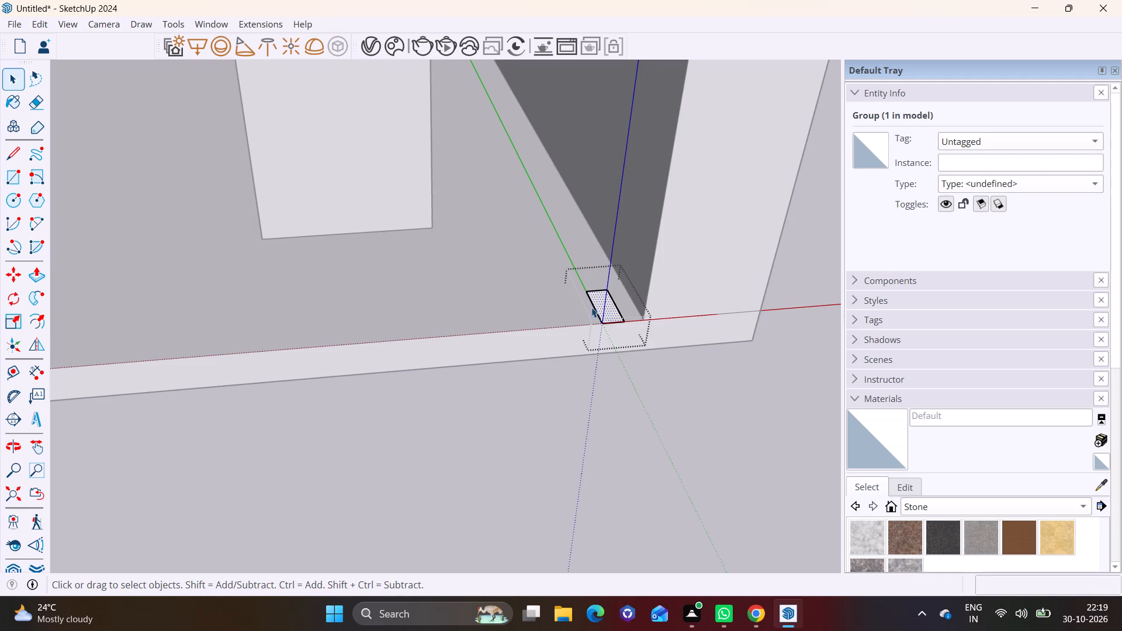
click(38, 277)
click(604, 318)
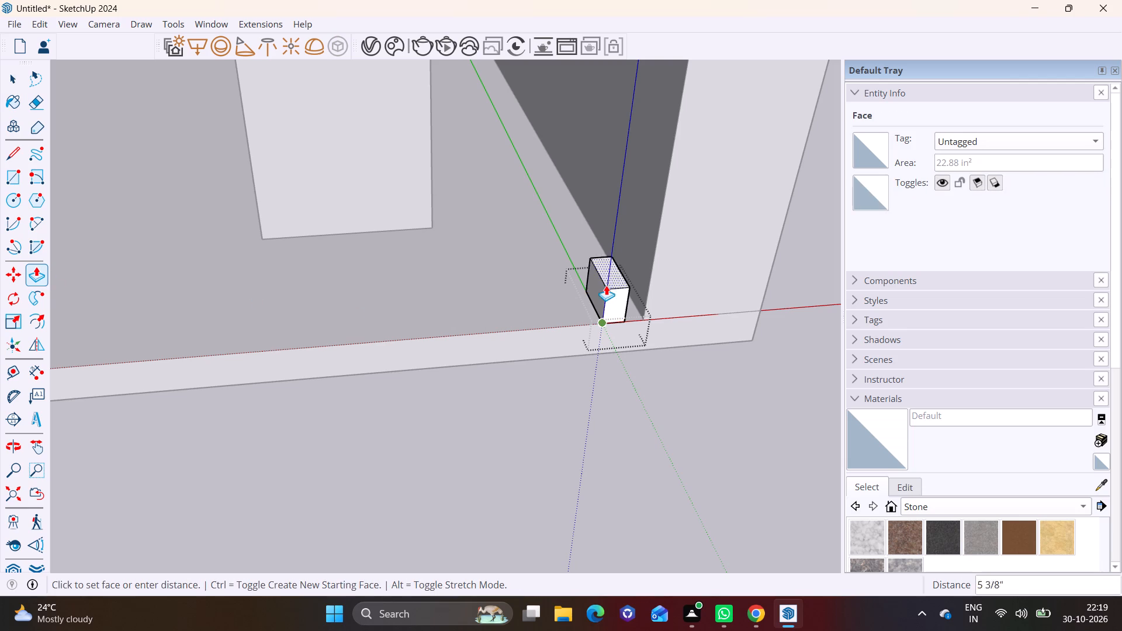
scroll(631, 160, down, 4)
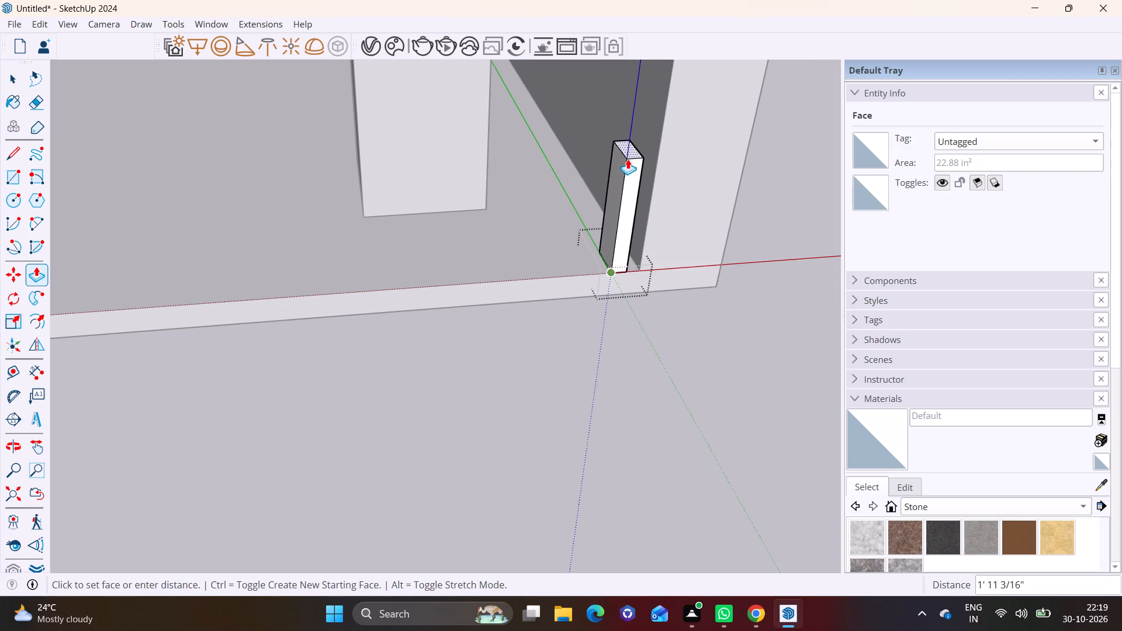
shift+middle_drag(626, 162, 620, 317)
shift+middle_drag(620, 158, 538, 286)
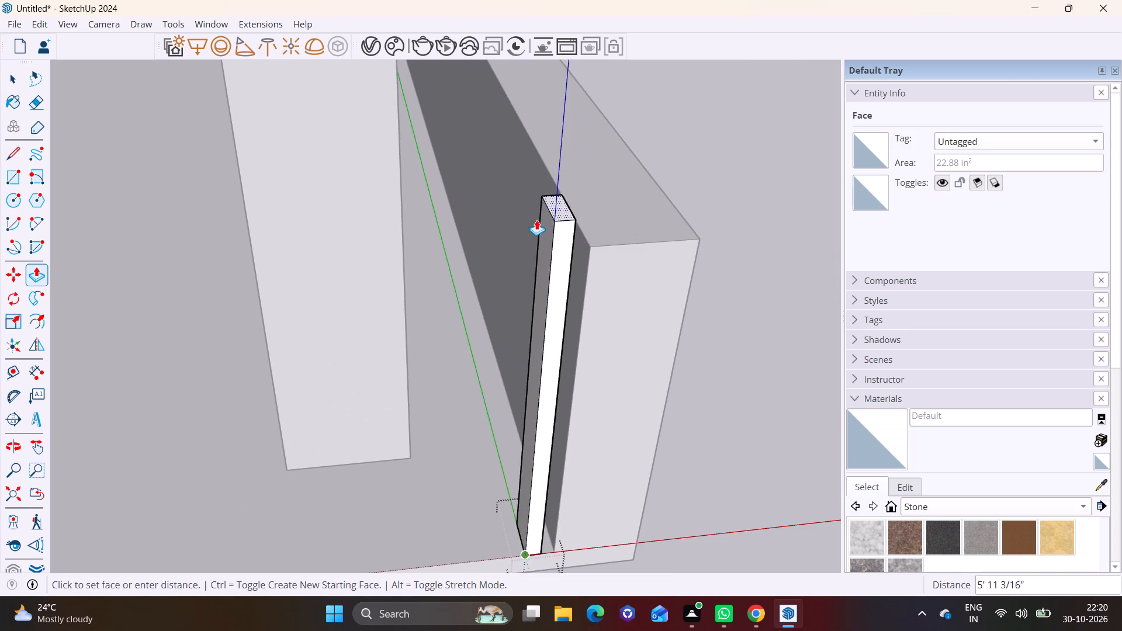
scroll(536, 171, down, 12)
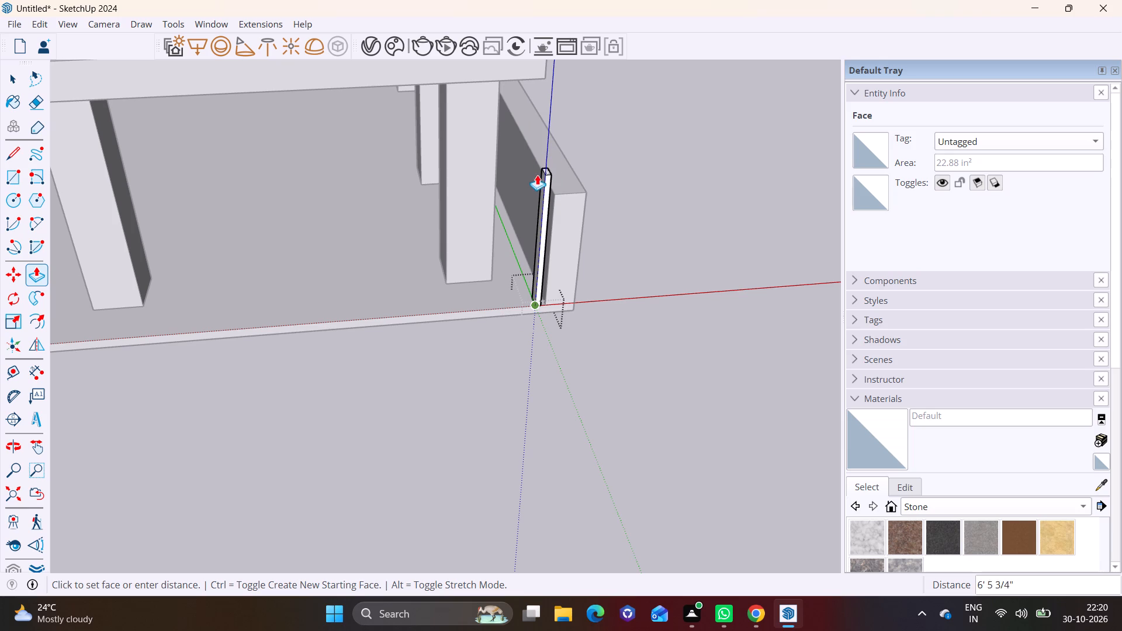
click(572, 115)
scroll(954, 245, right, 5)
key(space)
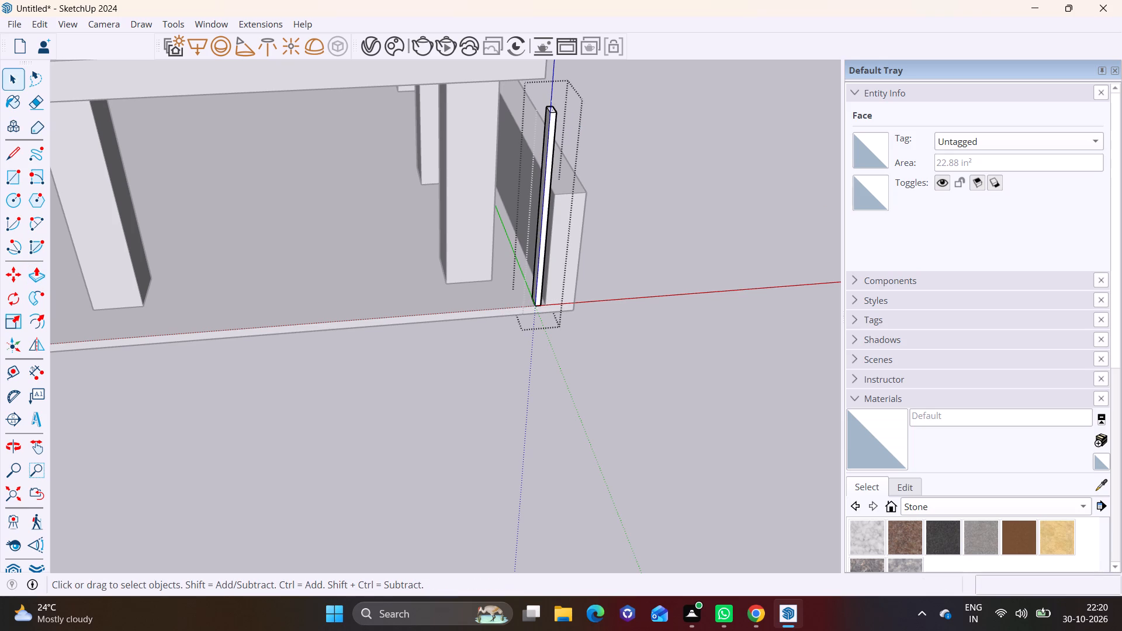
click(650, 236)
Inside the post group, widen the post by about 2 5/8" by pulling out its face that looks away from the side wall.
middle_drag(558, 276, 520, 265)
shift+middle_drag(510, 262, 530, 377)
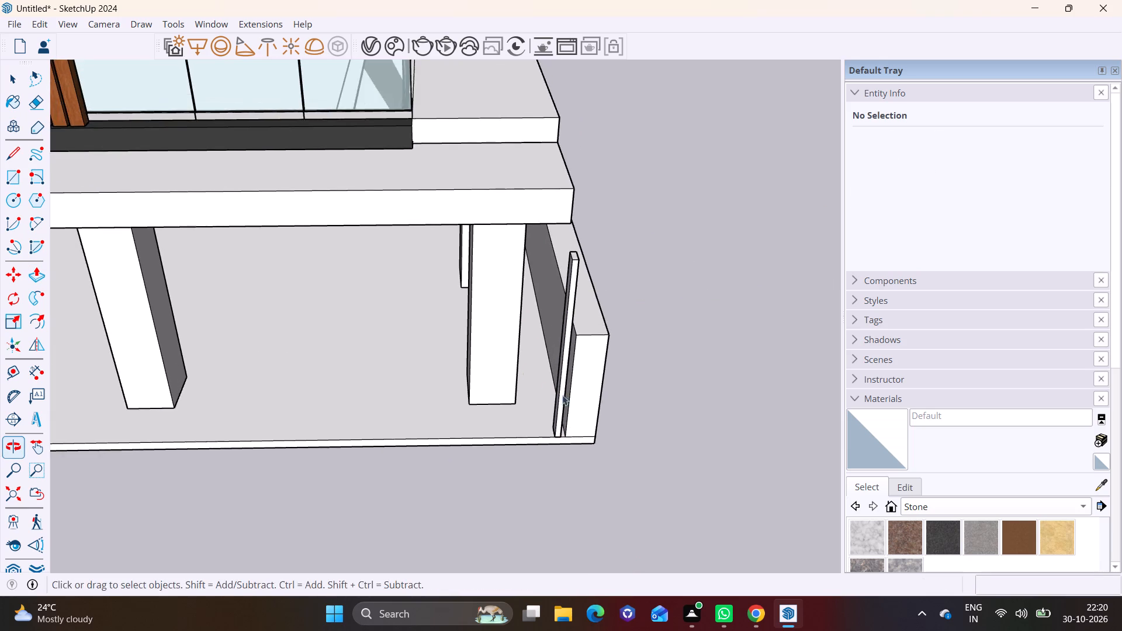
middle_drag(584, 406, 718, 424)
scroll(567, 321, up, 7)
scroll(619, 365, up, 6)
key(space)
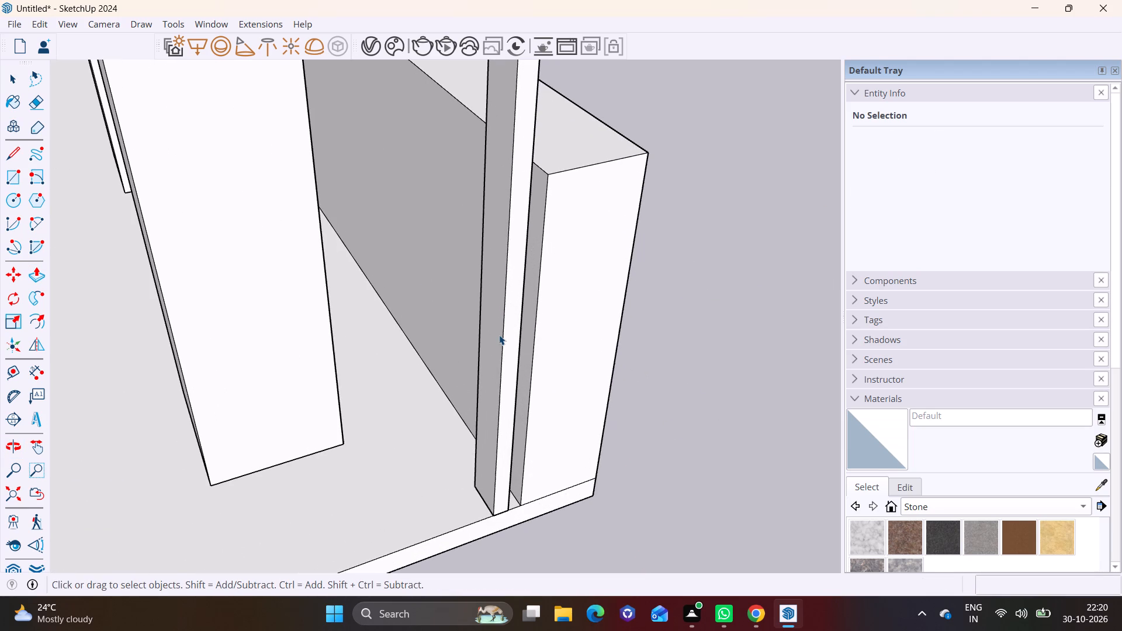
click(499, 335)
triple_click(496, 307)
click(493, 307)
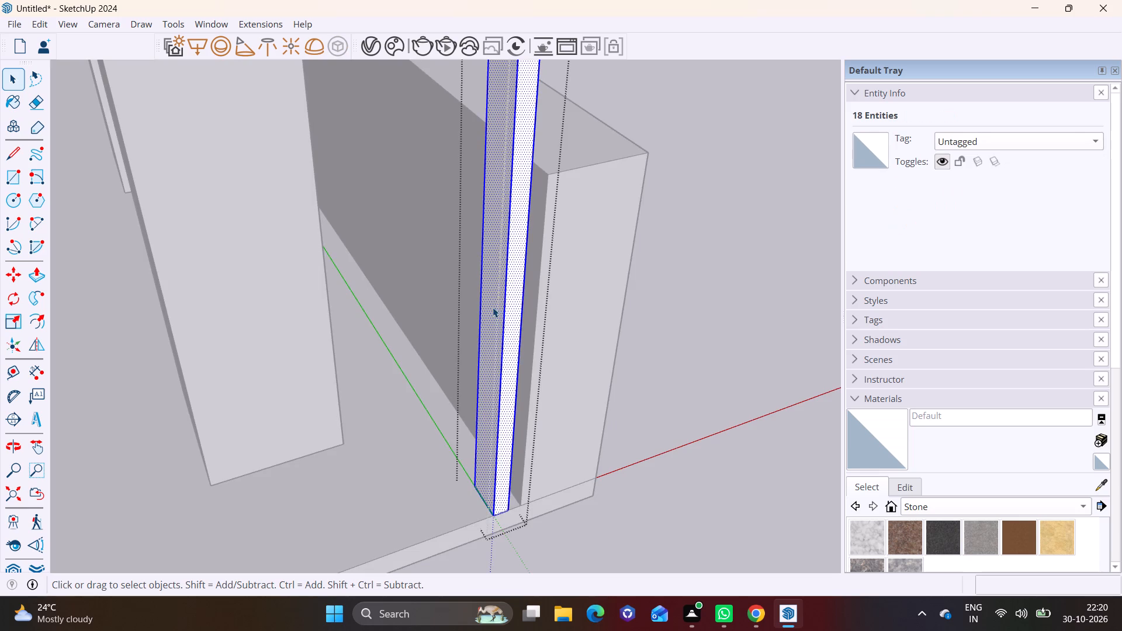
click(496, 318)
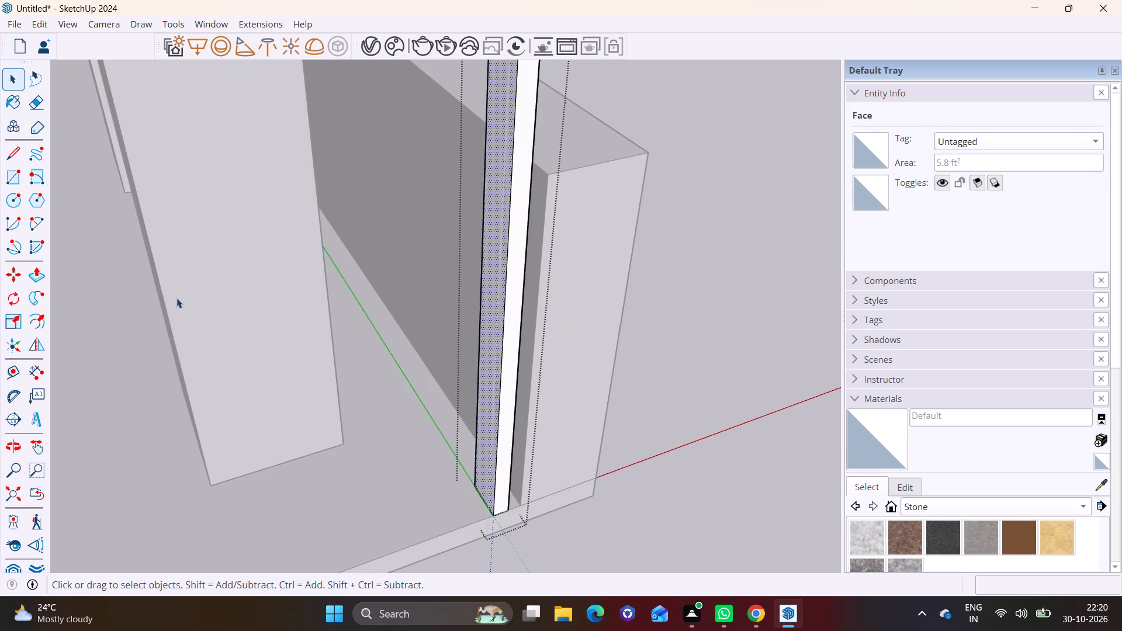
click(35, 264)
click(491, 393)
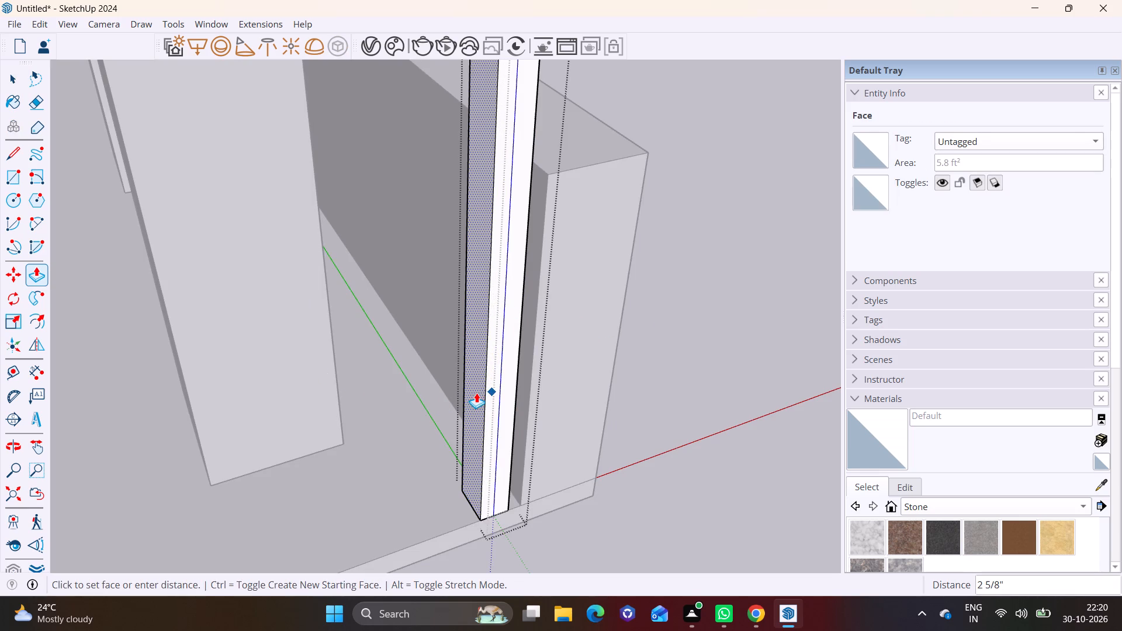
click(476, 393)
key(space)
click(672, 417)
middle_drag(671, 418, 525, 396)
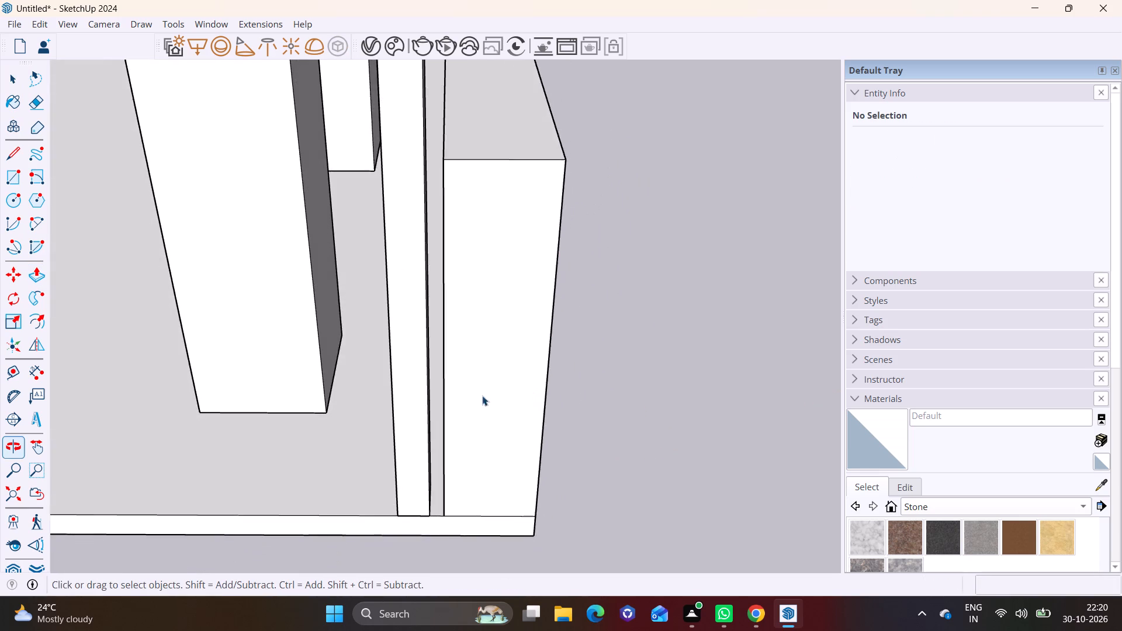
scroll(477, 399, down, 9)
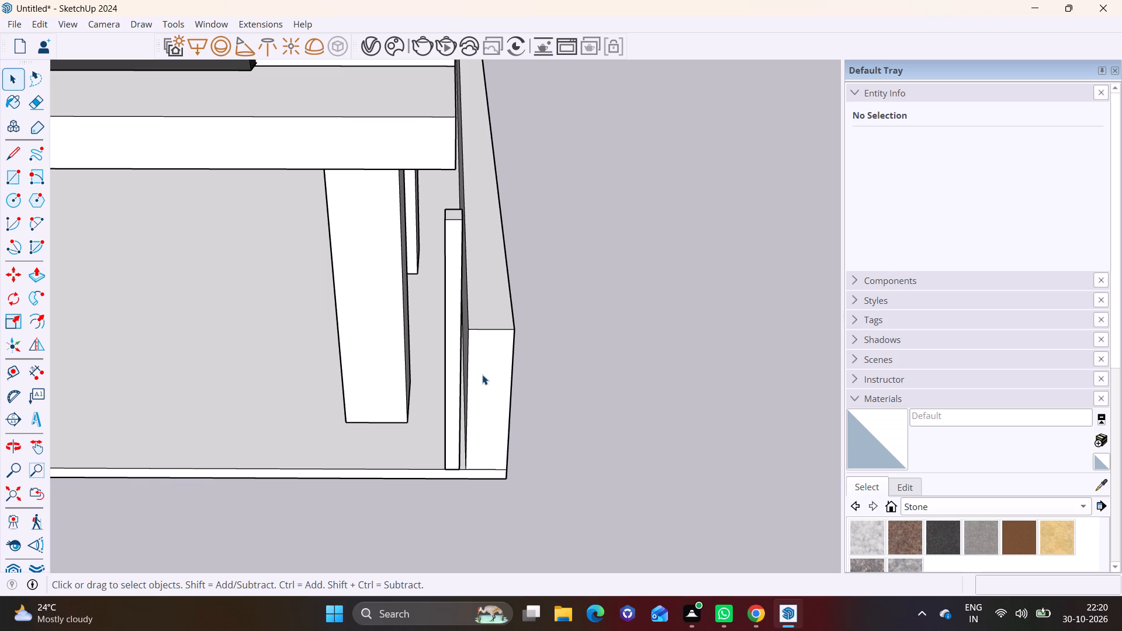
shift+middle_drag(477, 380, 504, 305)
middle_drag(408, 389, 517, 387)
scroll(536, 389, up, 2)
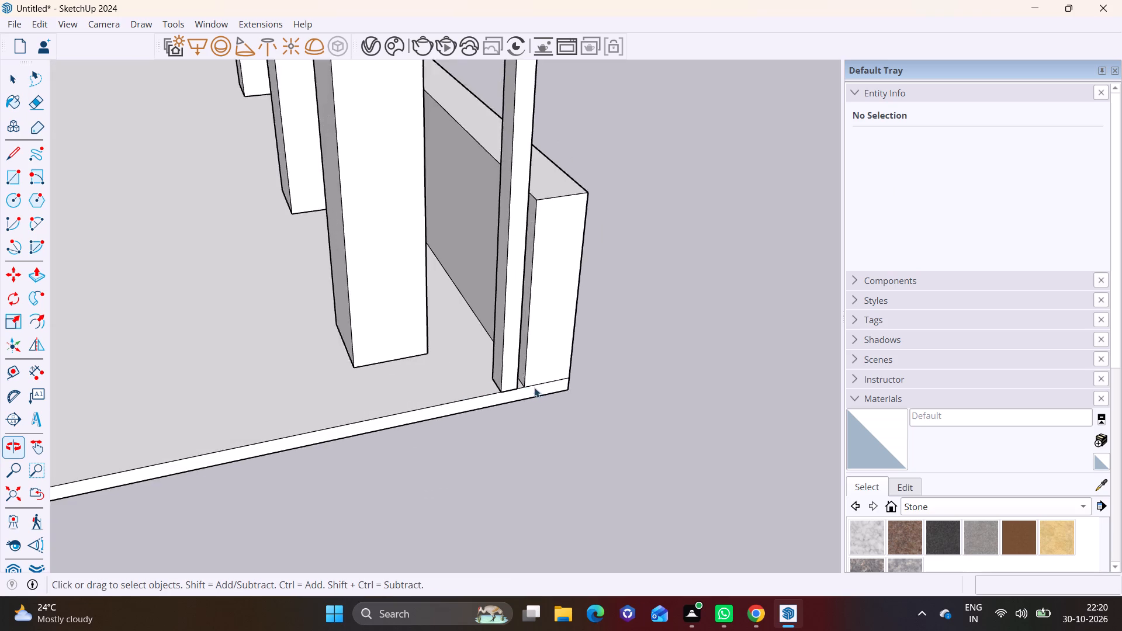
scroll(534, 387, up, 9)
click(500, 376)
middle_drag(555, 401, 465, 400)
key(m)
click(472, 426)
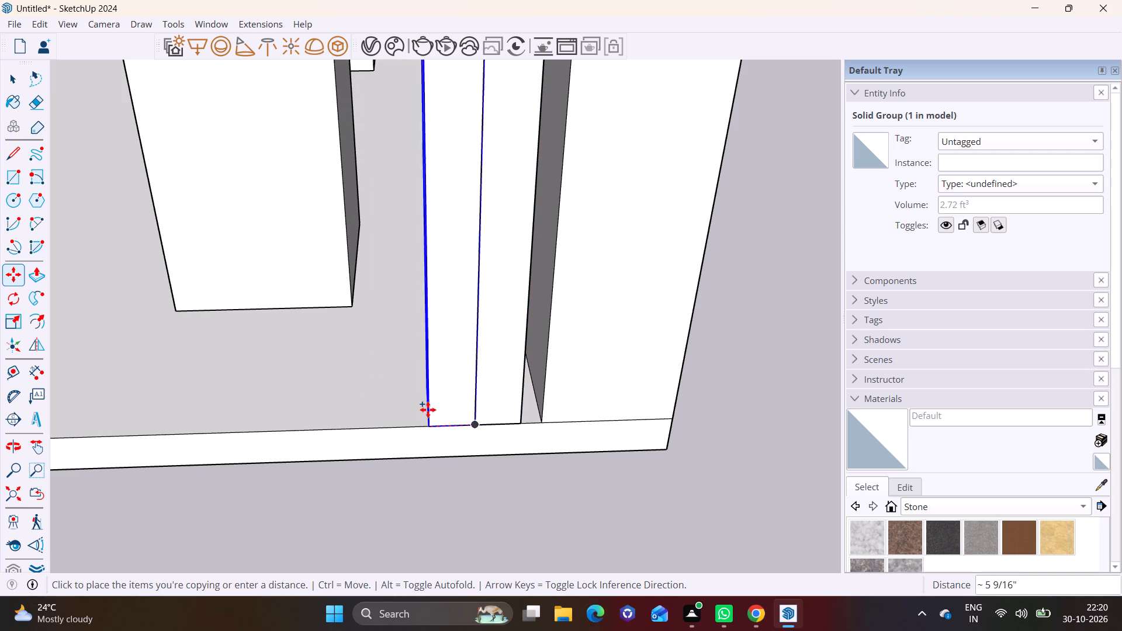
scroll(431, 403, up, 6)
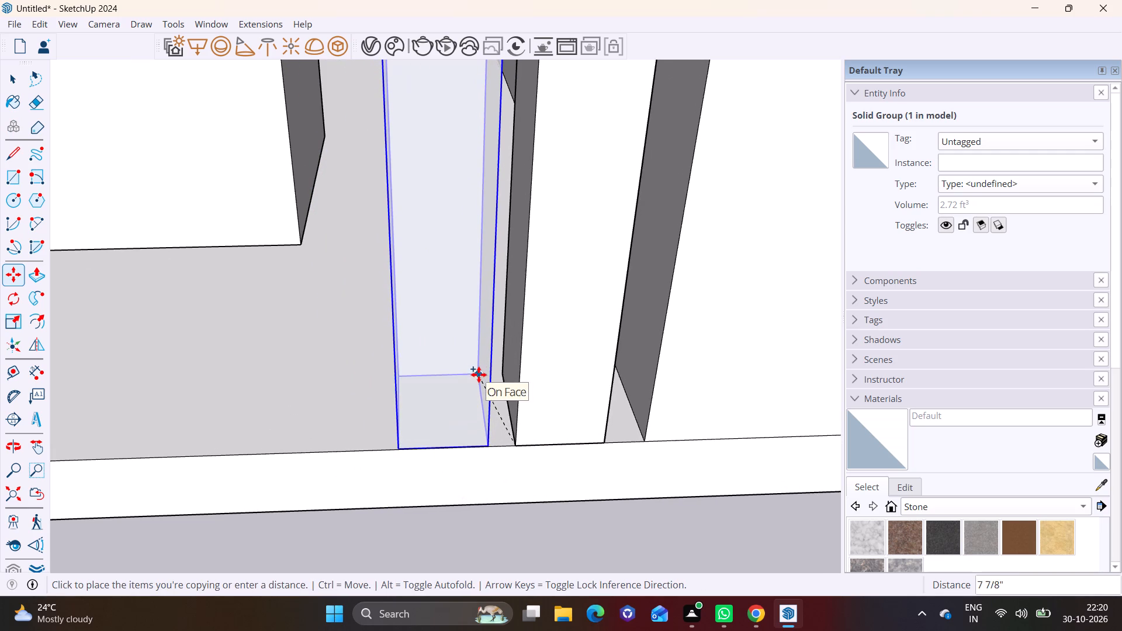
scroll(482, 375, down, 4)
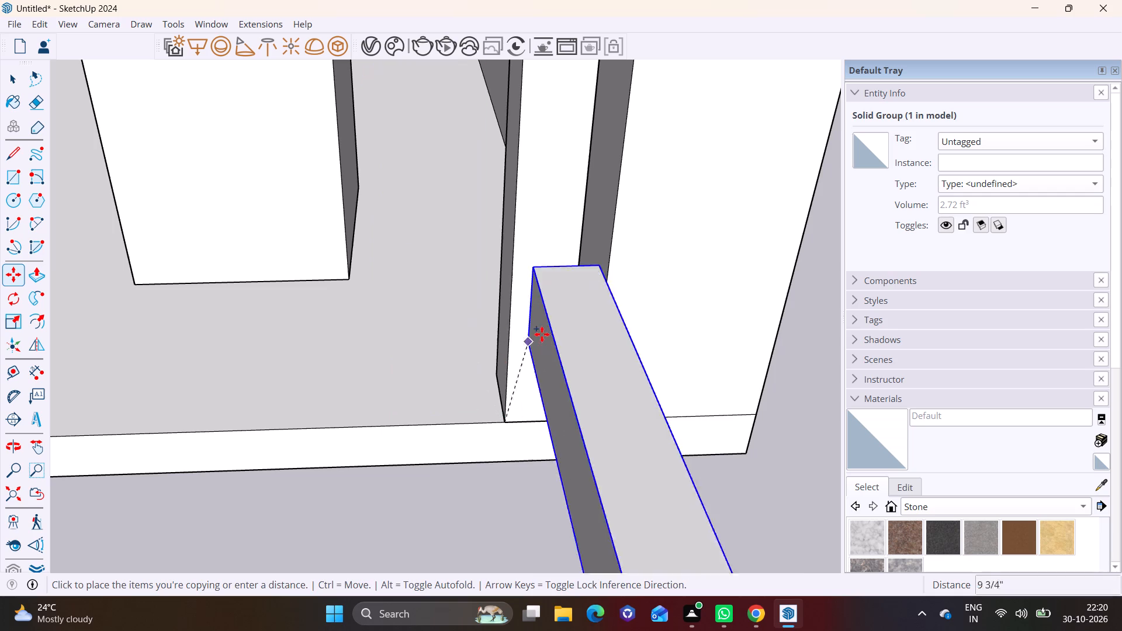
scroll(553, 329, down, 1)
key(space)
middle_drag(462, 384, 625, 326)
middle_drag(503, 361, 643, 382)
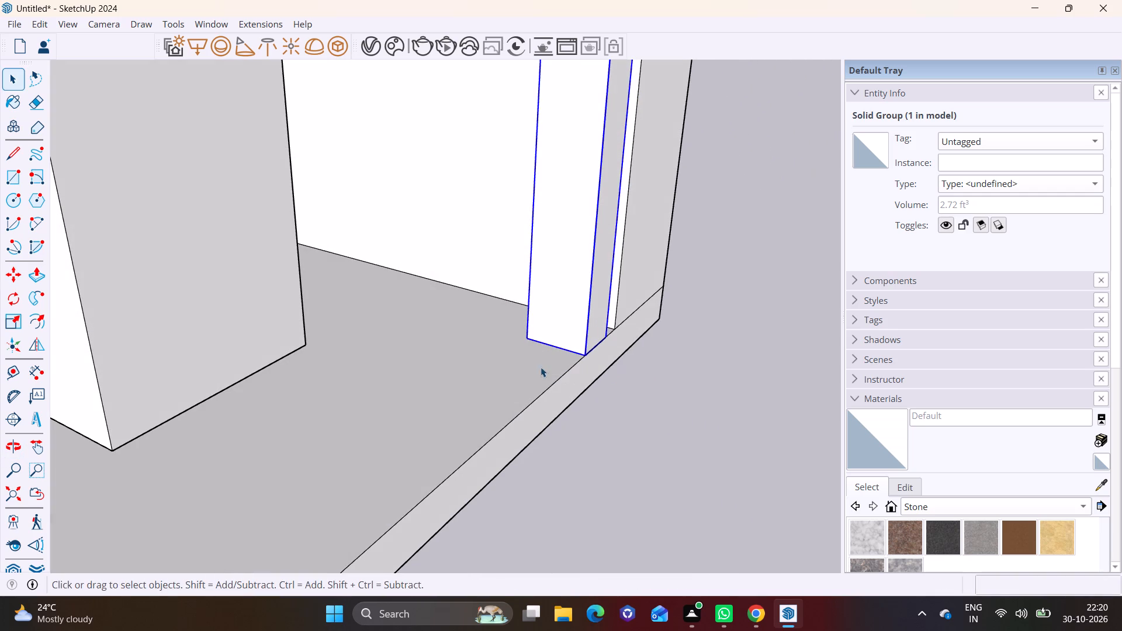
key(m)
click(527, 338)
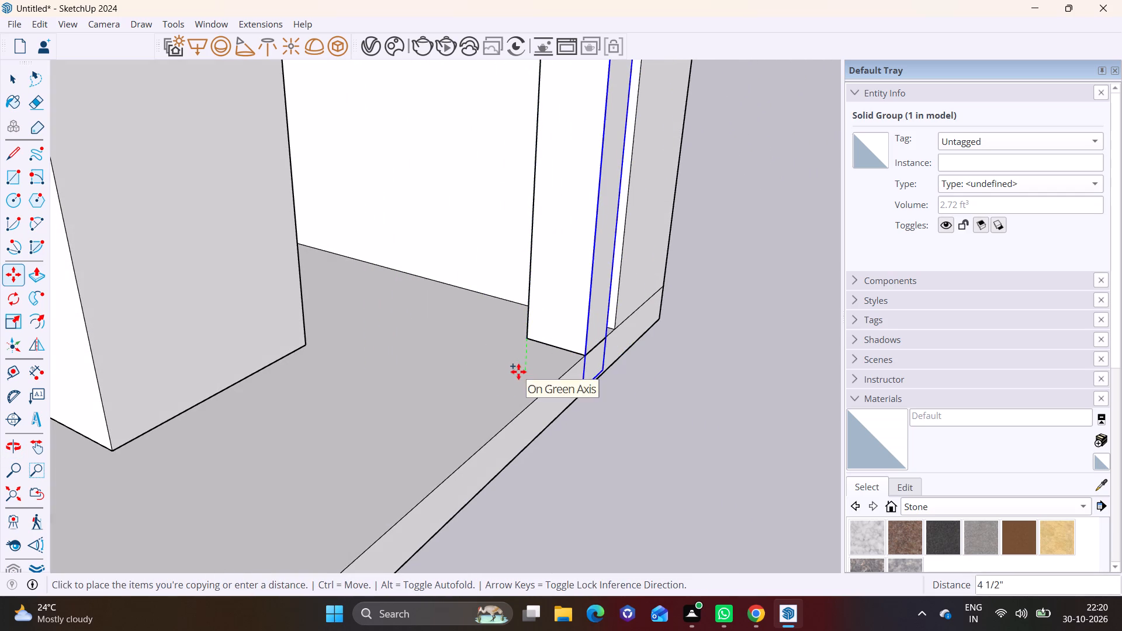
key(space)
Copy the post along the slab's front edge, leaving a narrow gap between it and the original.
scroll(503, 366, down, 3)
middle_drag(574, 364, 247, 341)
scroll(347, 352, down, 2)
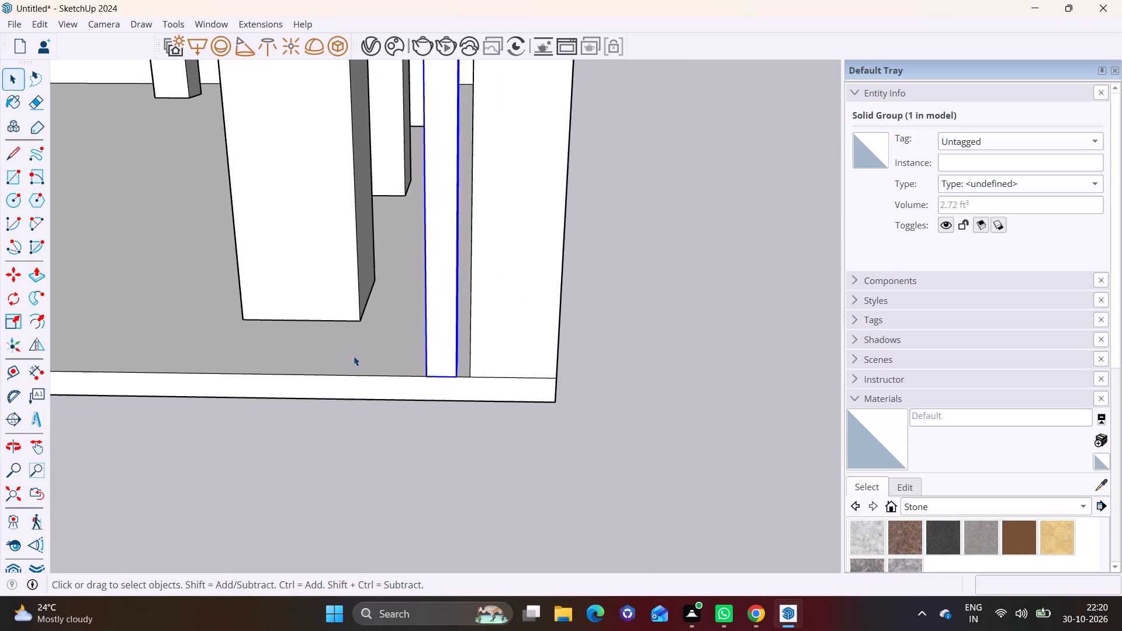
scroll(354, 356, down, 3)
middle_drag(384, 390, 474, 272)
shift+middle_drag(476, 315, 603, 385)
middle_drag(559, 403, 467, 406)
scroll(528, 404, up, 2)
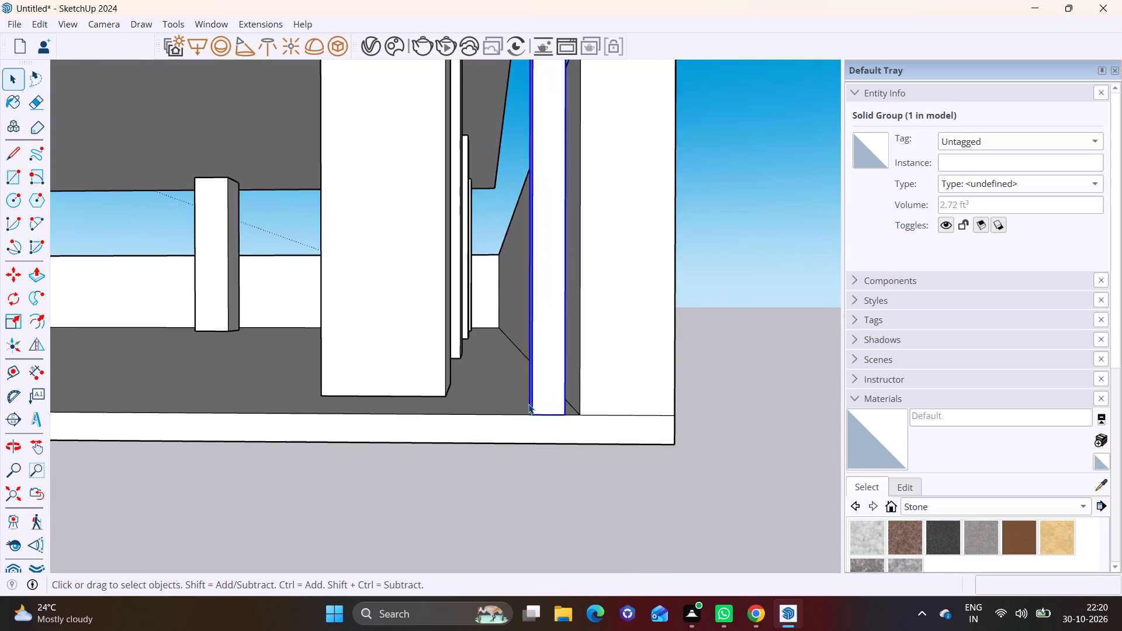
scroll(528, 404, up, 5)
middle_drag(530, 411, 498, 428)
scroll(546, 422, up, 5)
key(m)
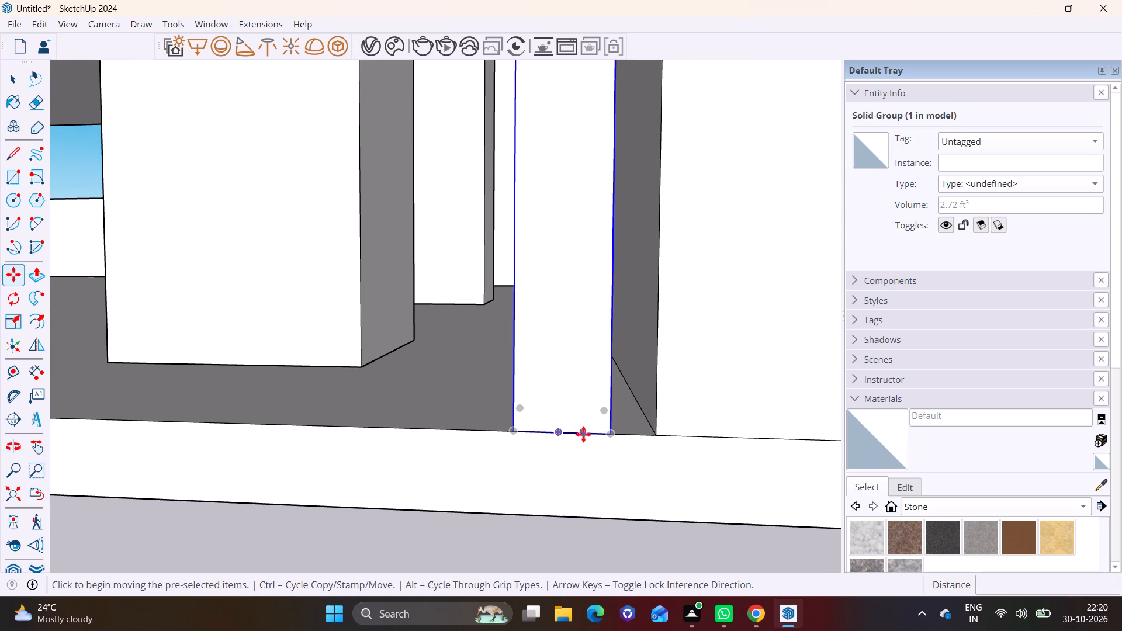
click(607, 432)
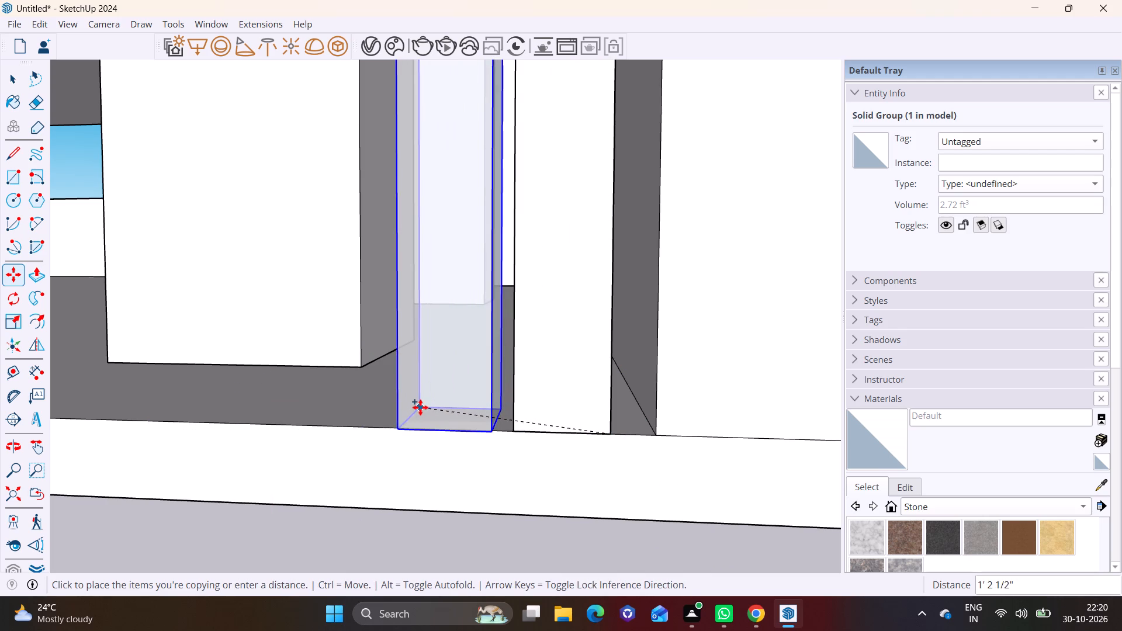
click(421, 405)
Make three more copies of the slim post along the slab's front edge, away from the side wall, leaving narrow gaps between them.
middle_drag(513, 471, 597, 377)
scroll(501, 428, down, 6)
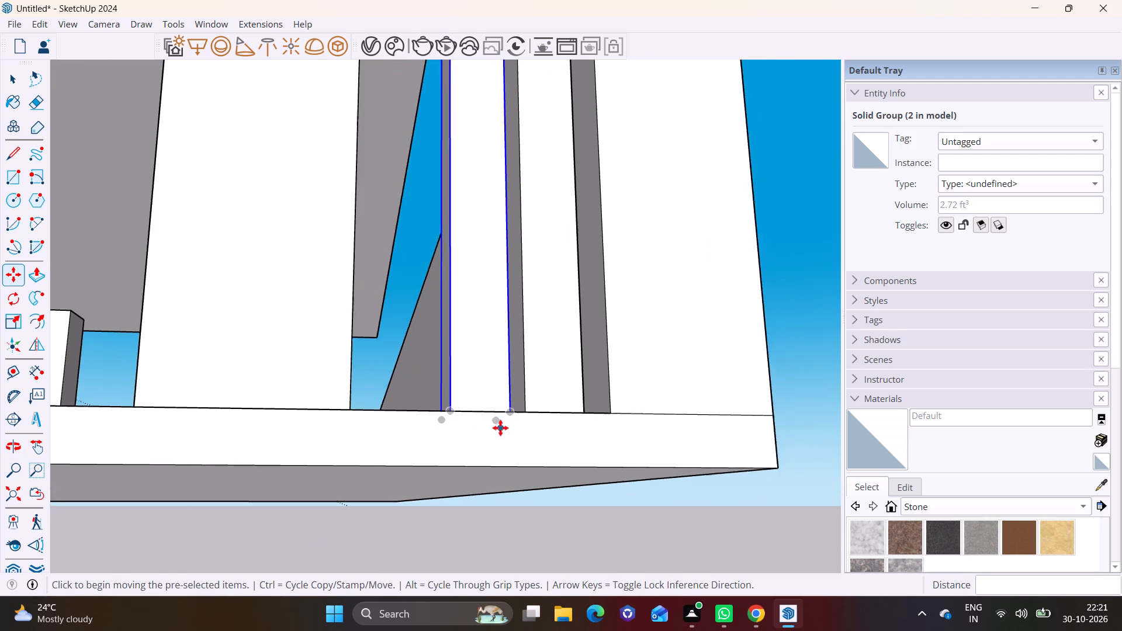
scroll(500, 428, down, 1)
middle_drag(500, 429, 446, 542)
ctrl+middle_drag(440, 410, 461, 511)
middle_drag(544, 454, 484, 481)
scroll(484, 418, up, 3)
shift+middle_drag(470, 432, 564, 460)
middle_drag(600, 475, 674, 469)
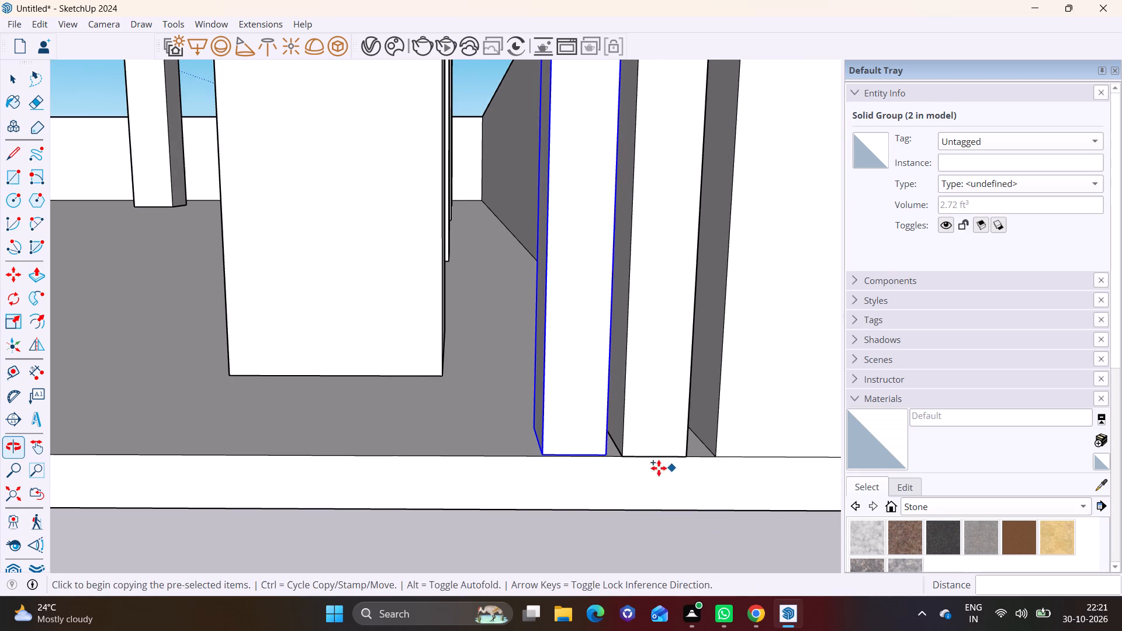
click(605, 453)
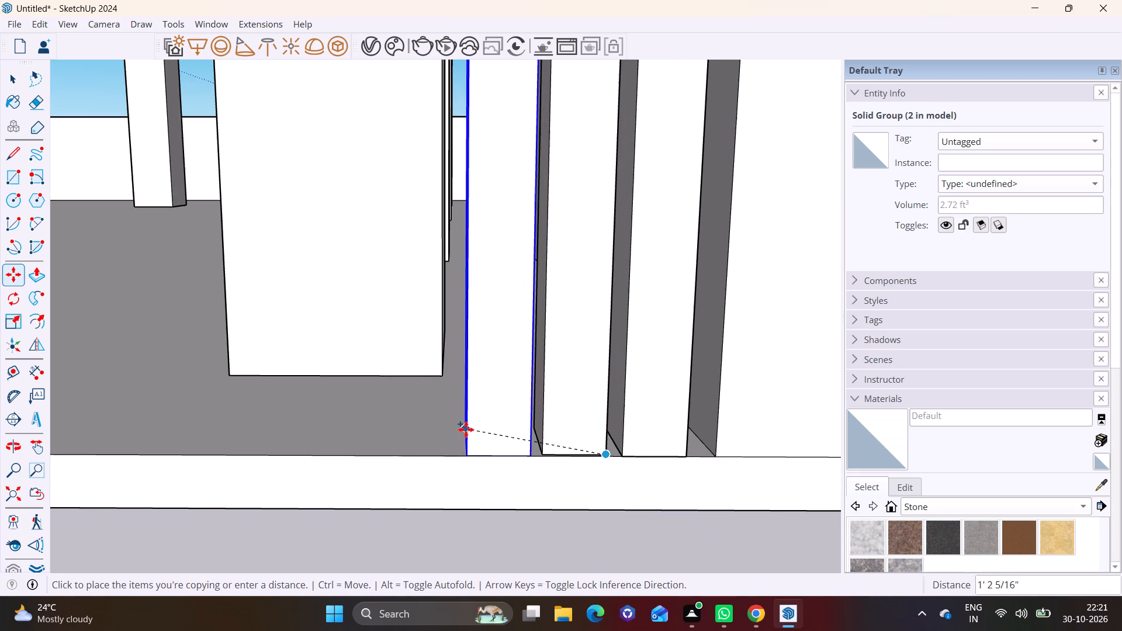
click(459, 428)
click(521, 452)
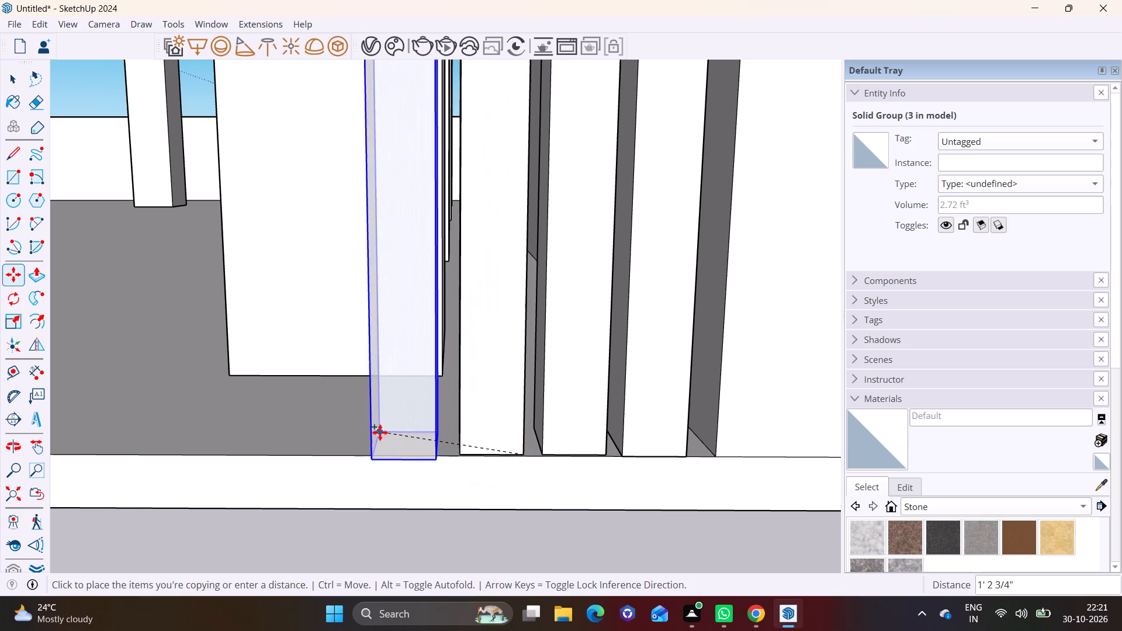
click(390, 429)
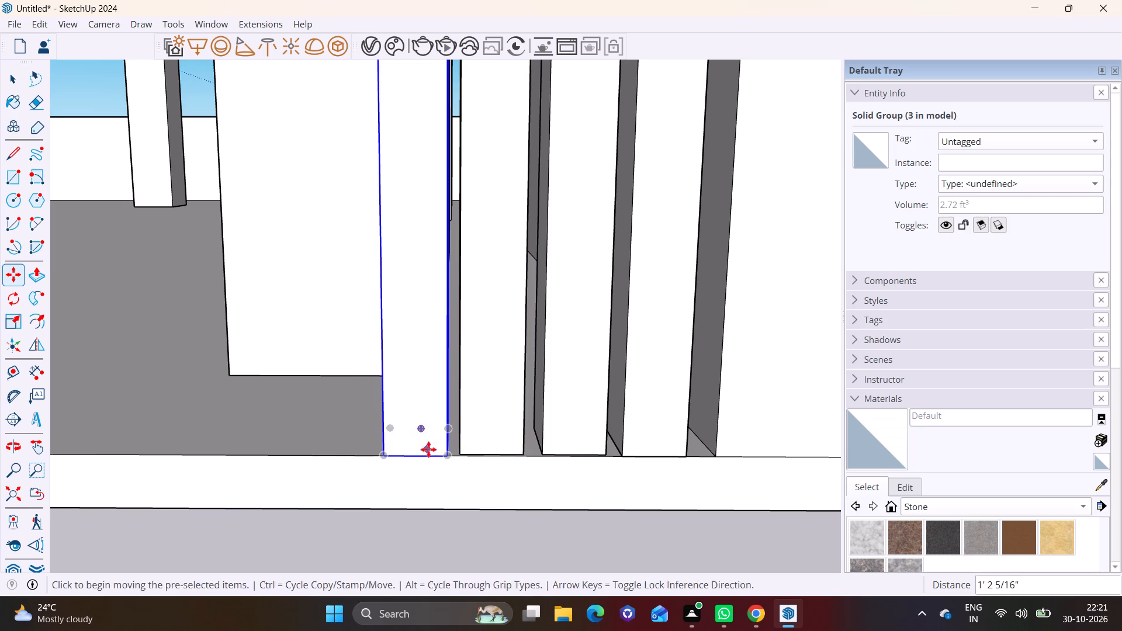
click(451, 453)
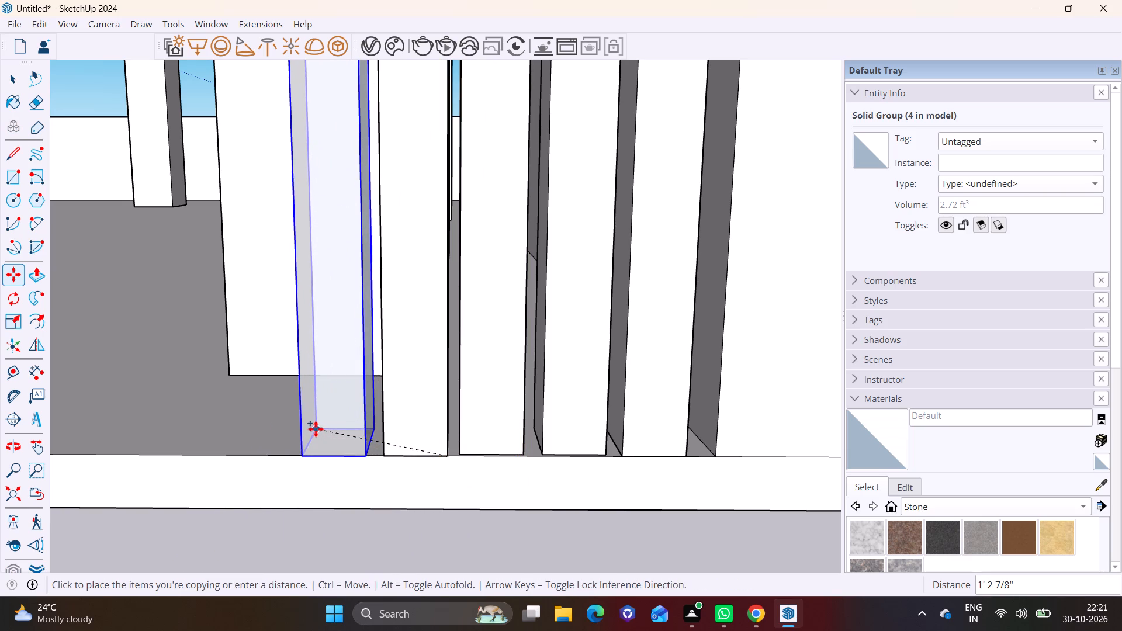
click(317, 429)
key(space)
click(387, 519)
Extend the row with two more copies of its end post along the slab's front edge, keeping similar narrow gaps.
scroll(394, 513, down, 2)
middle_drag(411, 501, 518, 462)
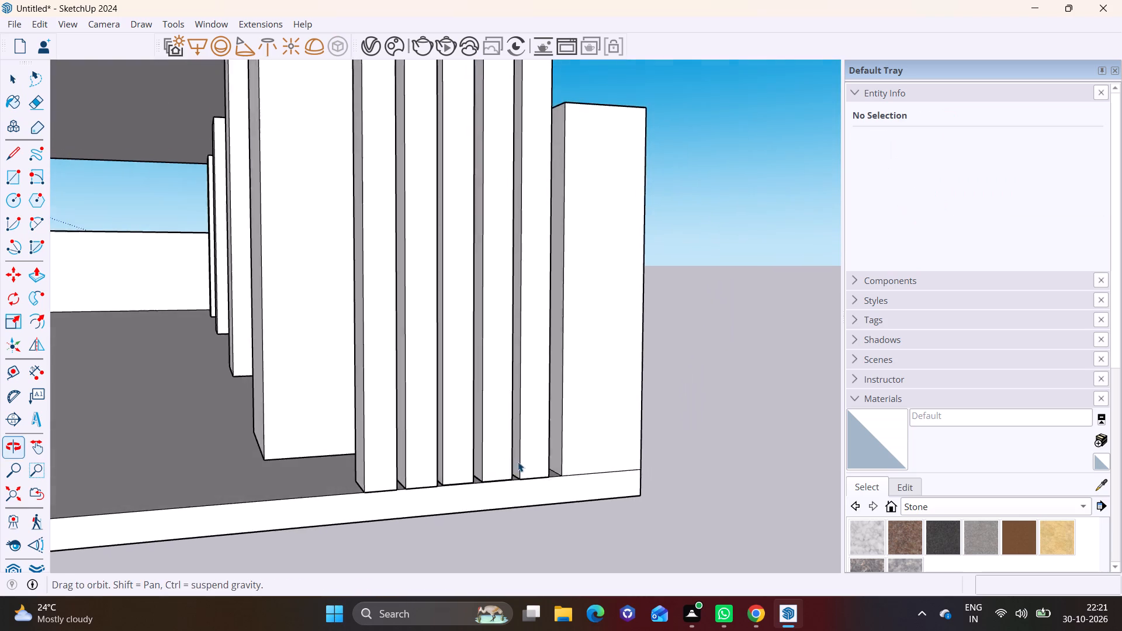
middle_drag(518, 462, 515, 463)
scroll(506, 455, down, 12)
shift+middle_drag(508, 454, 622, 435)
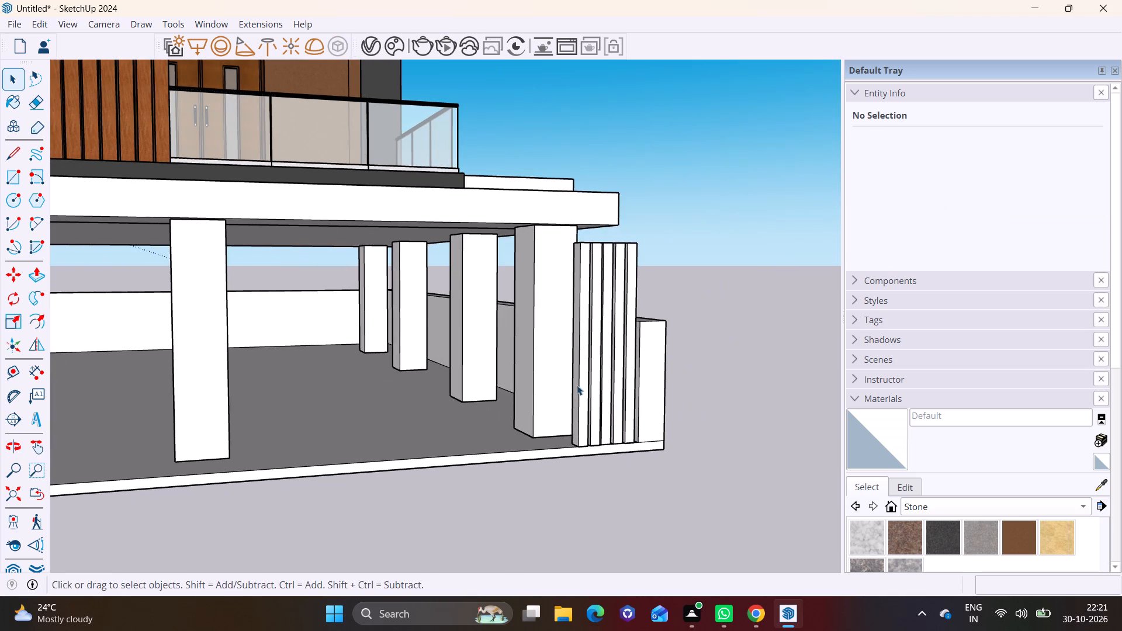
scroll(556, 389, up, 3)
middle_drag(612, 394, 574, 394)
scroll(550, 450, up, 3)
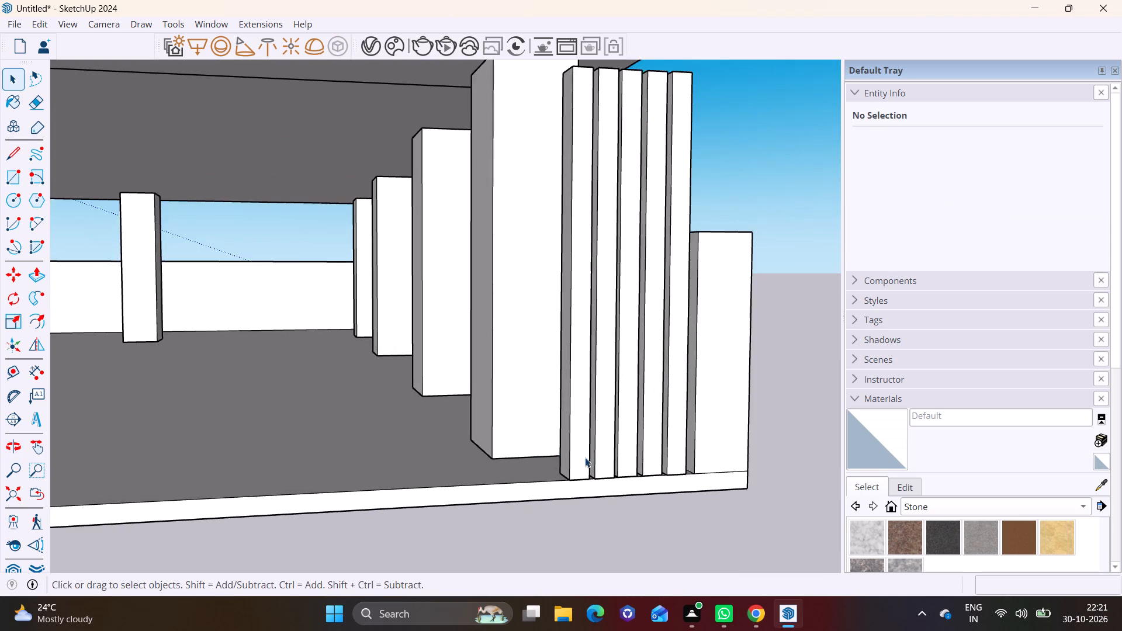
middle_drag(585, 457, 539, 457)
scroll(542, 469, up, 7)
click(539, 476)
key(m)
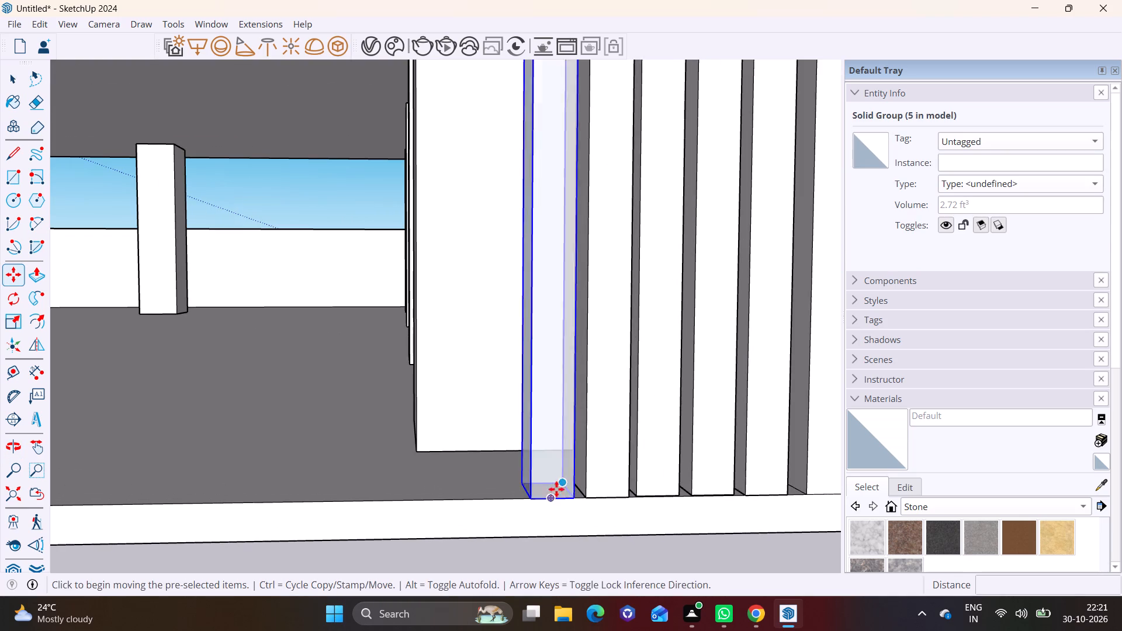
click(569, 497)
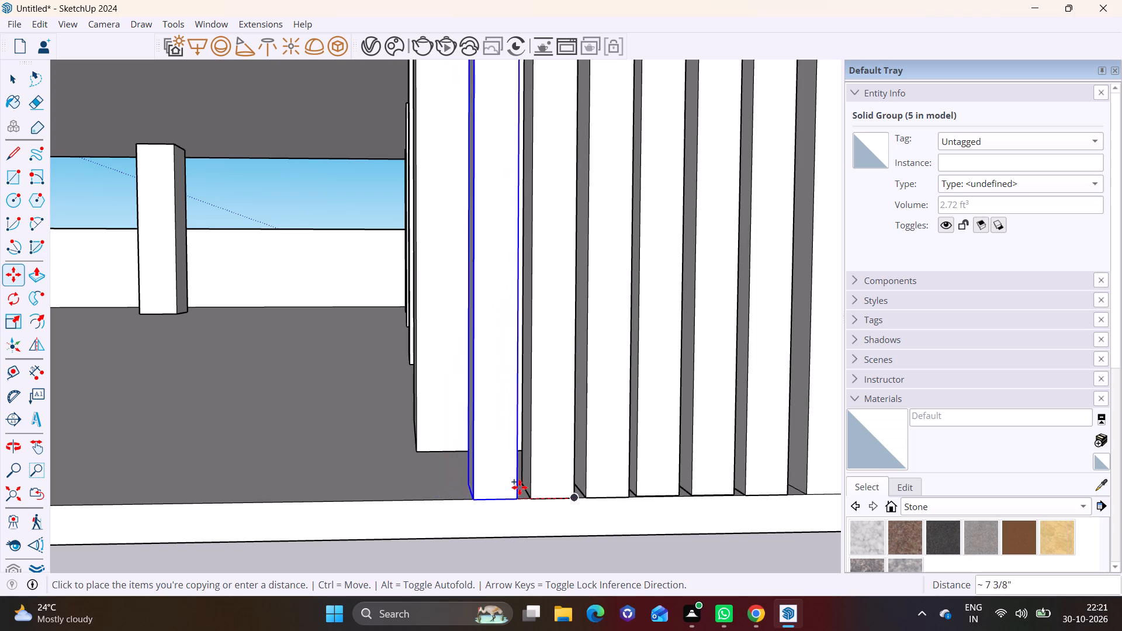
click(520, 490)
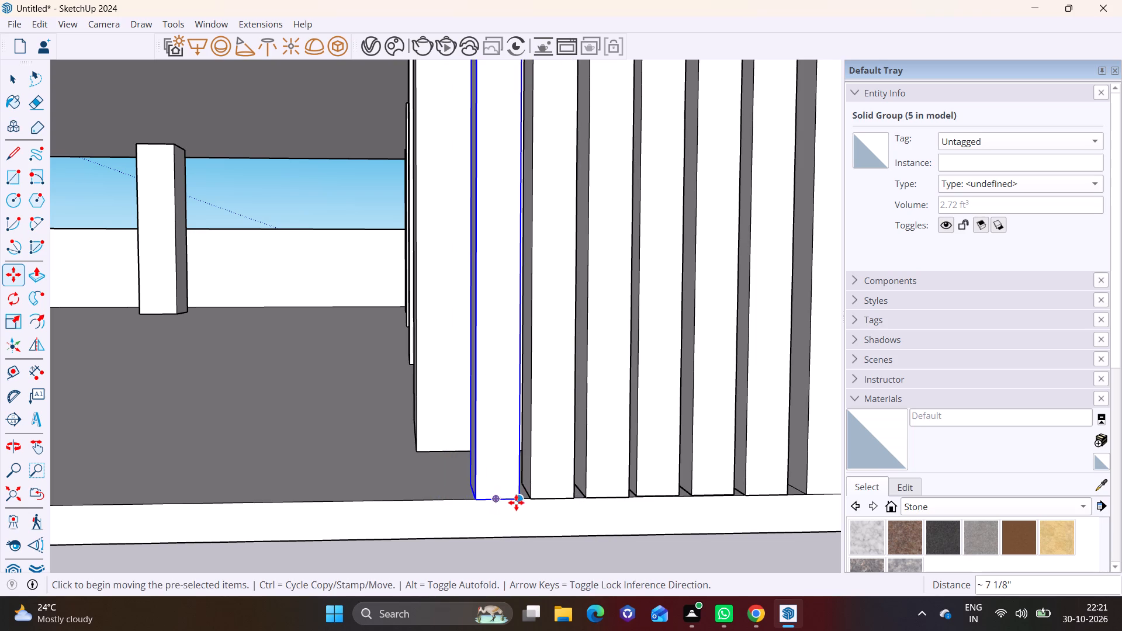
click(517, 502)
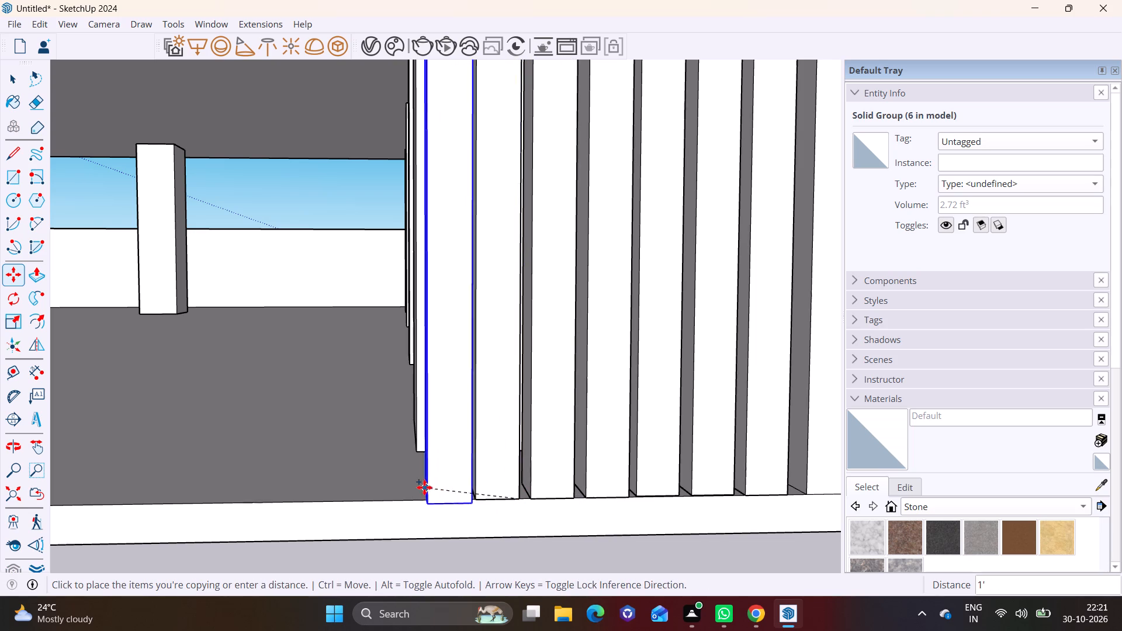
click(419, 488)
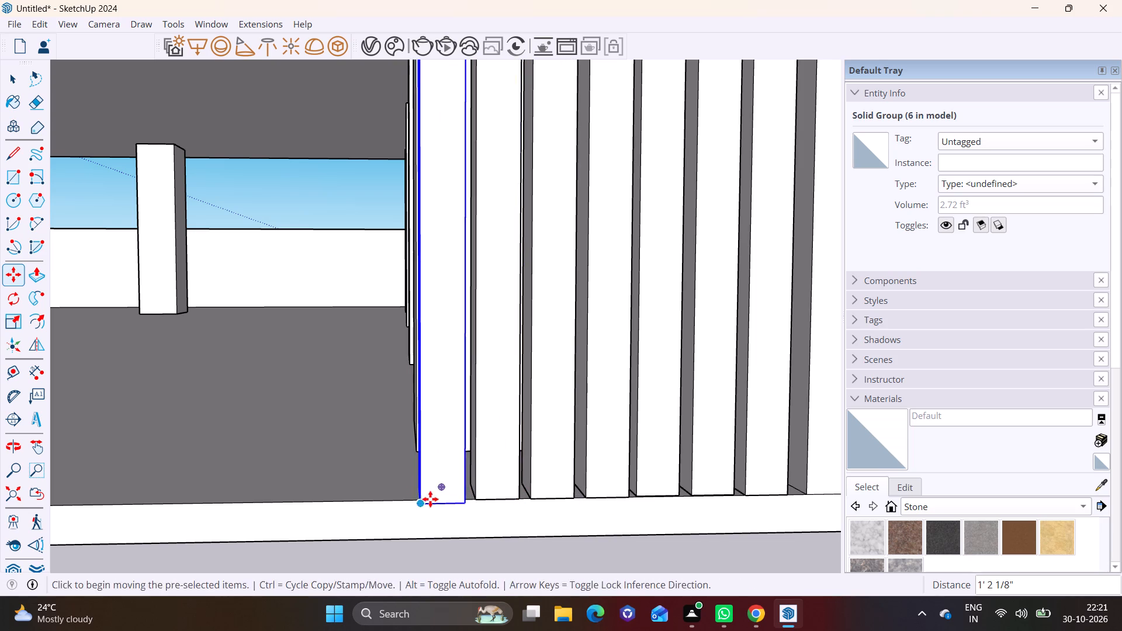
Move the newest end post back so its base sits flush with the slab's front edge and the other posts.
middle_drag(441, 500, 504, 396)
scroll(480, 456, up, 6)
middle_drag(482, 469, 745, 451)
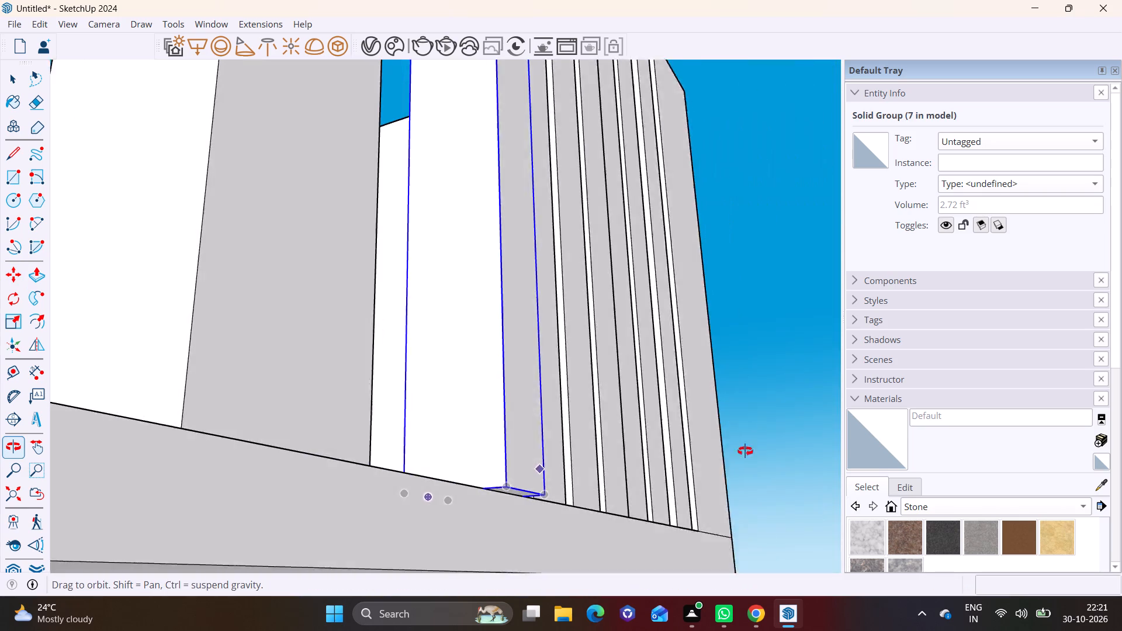
middle_drag(745, 451, 763, 455)
middle_drag(530, 481, 379, 448)
middle_drag(386, 408, 386, 392)
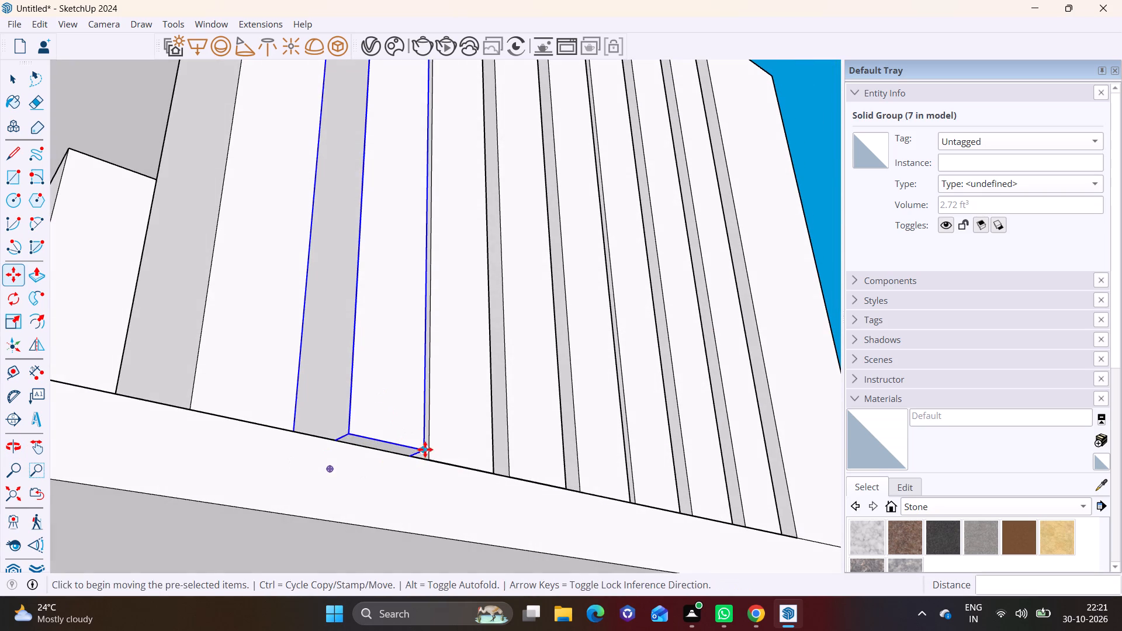
click(425, 449)
click(410, 455)
scroll(408, 456, down, 10)
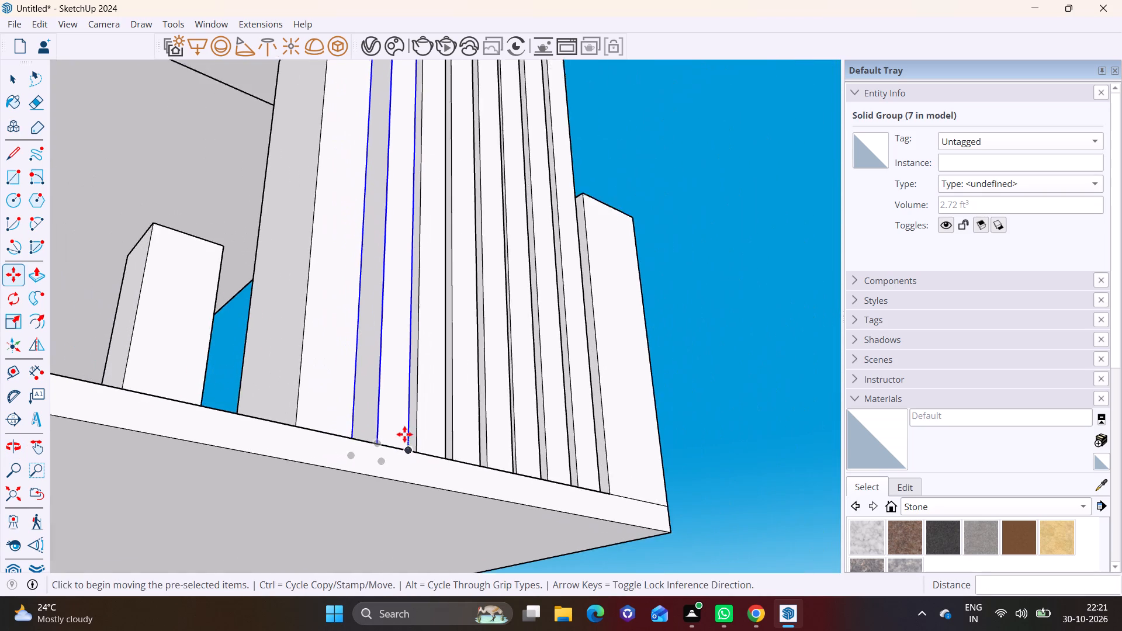
scroll(404, 434, down, 4)
shift+middle_drag(404, 420, 508, 353)
middle_drag(507, 365, 390, 514)
shift+middle_drag(418, 460, 487, 412)
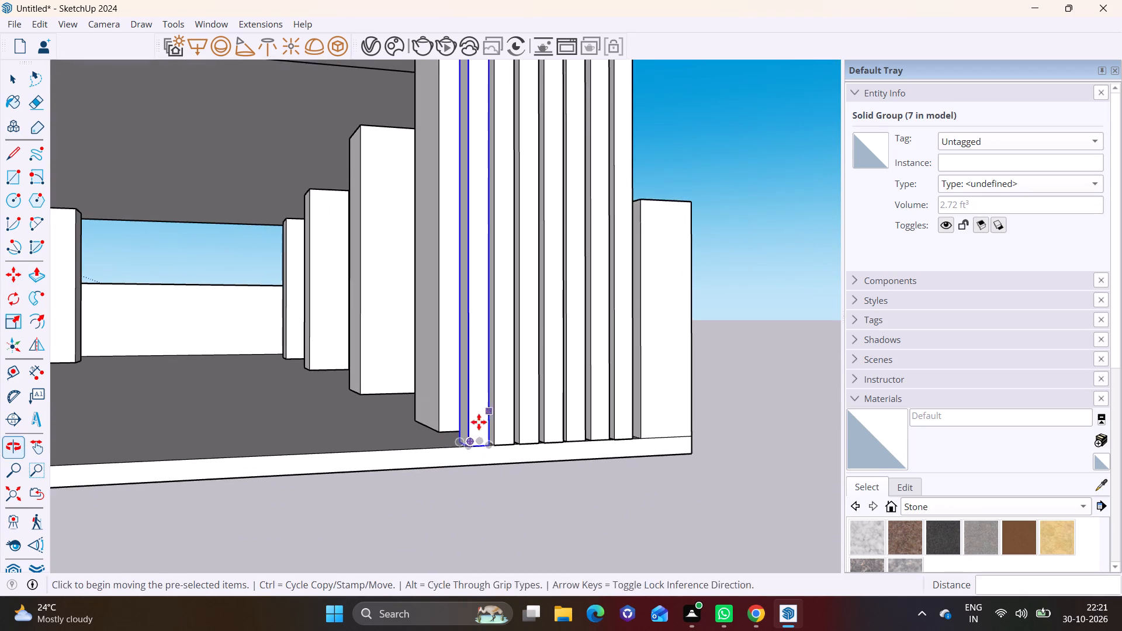
scroll(469, 442, up, 11)
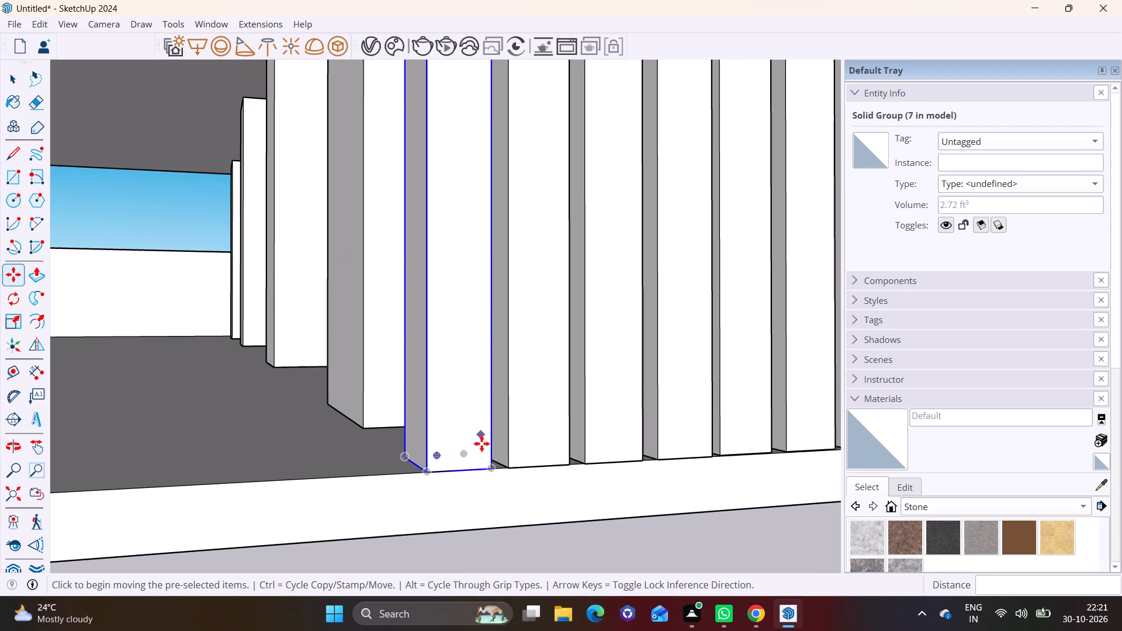
click(491, 466)
key(space)
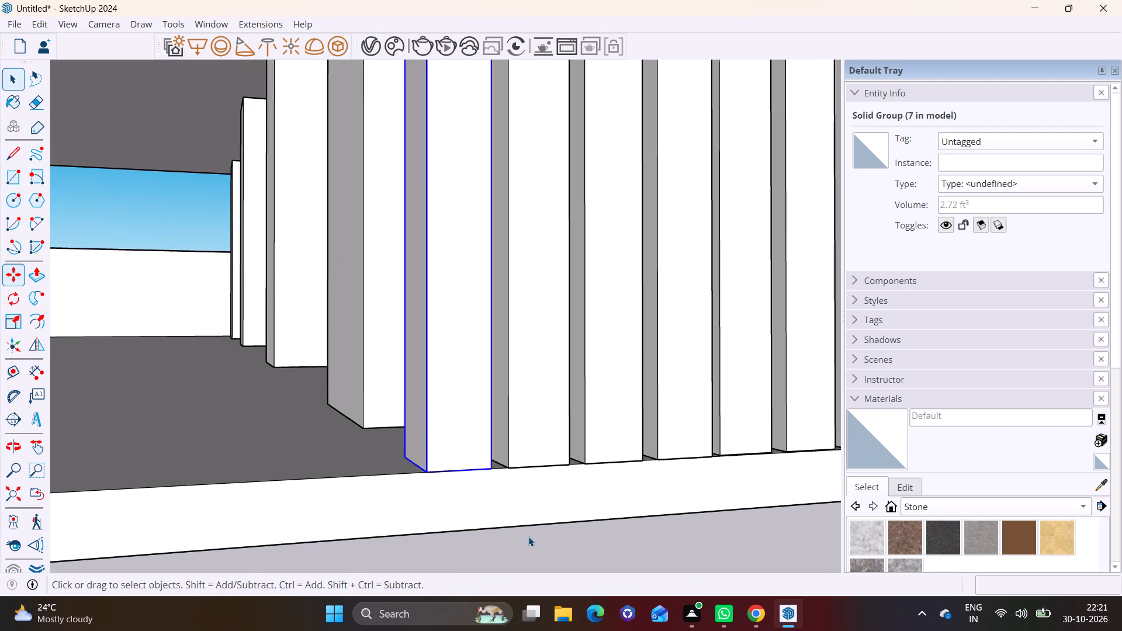
click(528, 529)
Draw a rectangle about 3 3/16" by 7" on the slab's front edge, just beyond the end post of the row.
scroll(532, 511, down, 18)
middle_drag(531, 367, 423, 479)
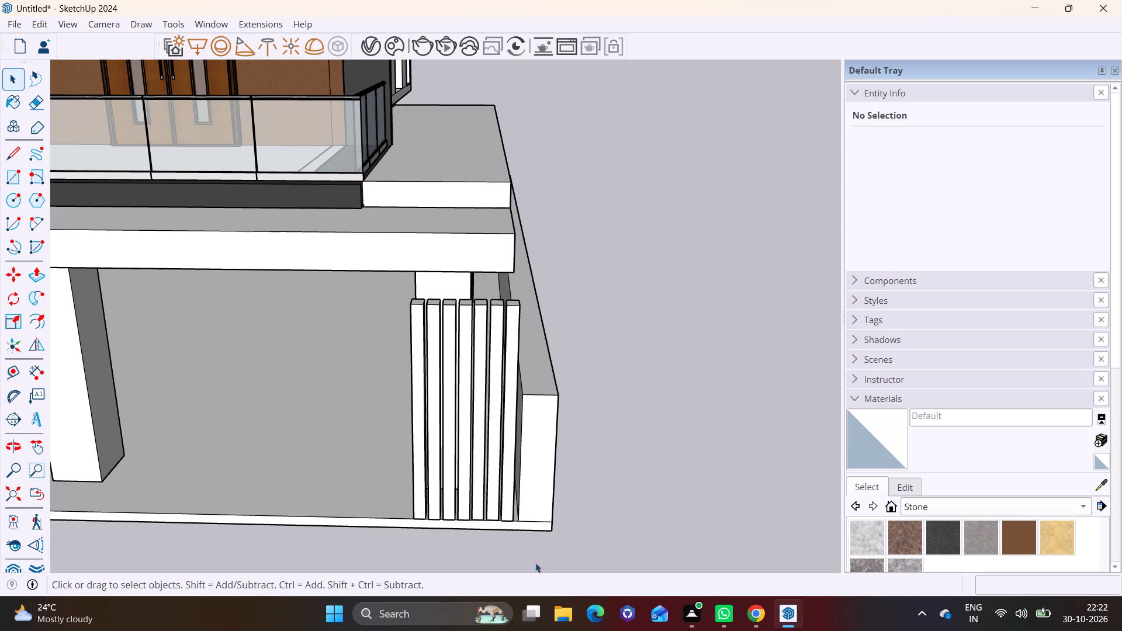
shift+middle_drag(394, 378, 565, 401)
middle_drag(610, 484, 666, 509)
scroll(677, 522, up, 6)
shift+middle_drag(676, 513, 567, 385)
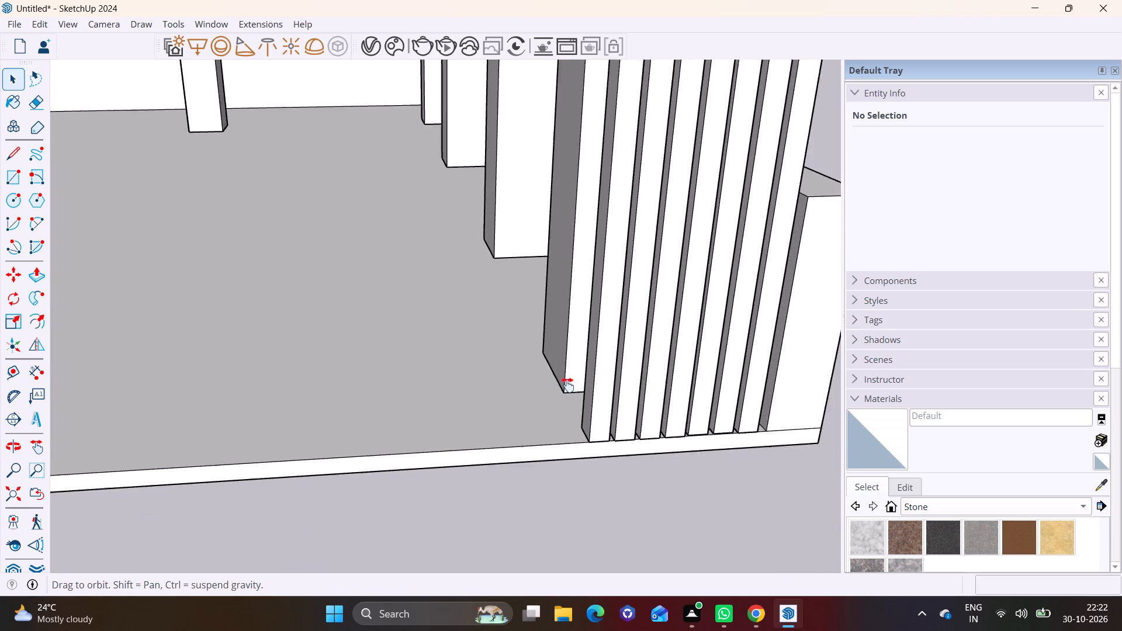
shift+middle_drag(567, 385, 563, 373)
middle_drag(556, 387, 633, 425)
scroll(549, 372, up, 8)
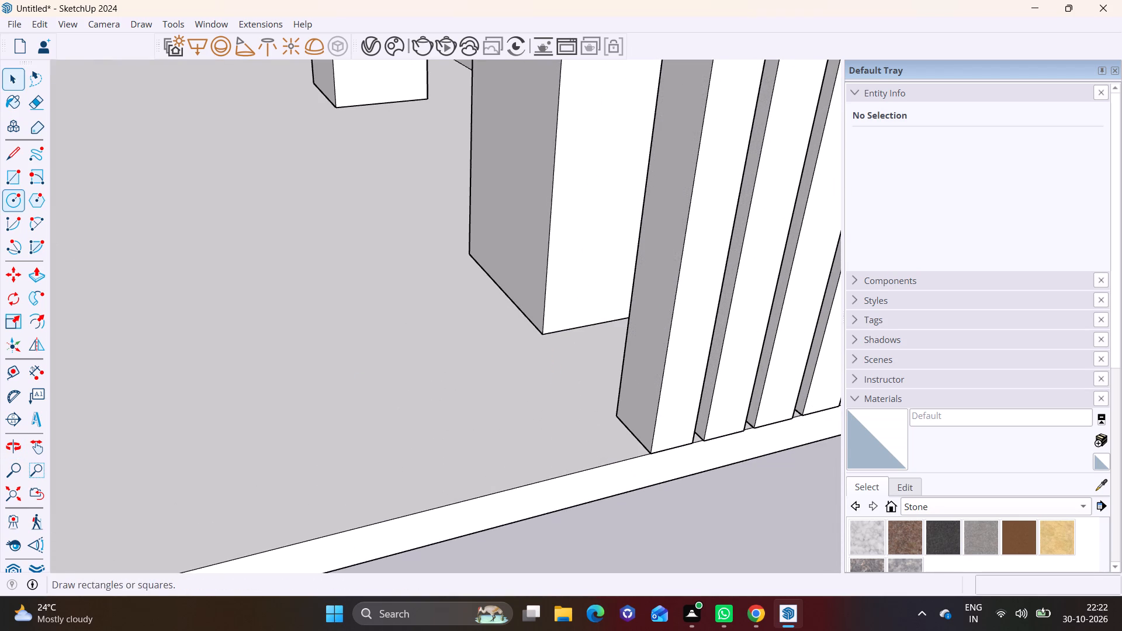
click(15, 171)
scroll(629, 422, up, 6)
click(649, 474)
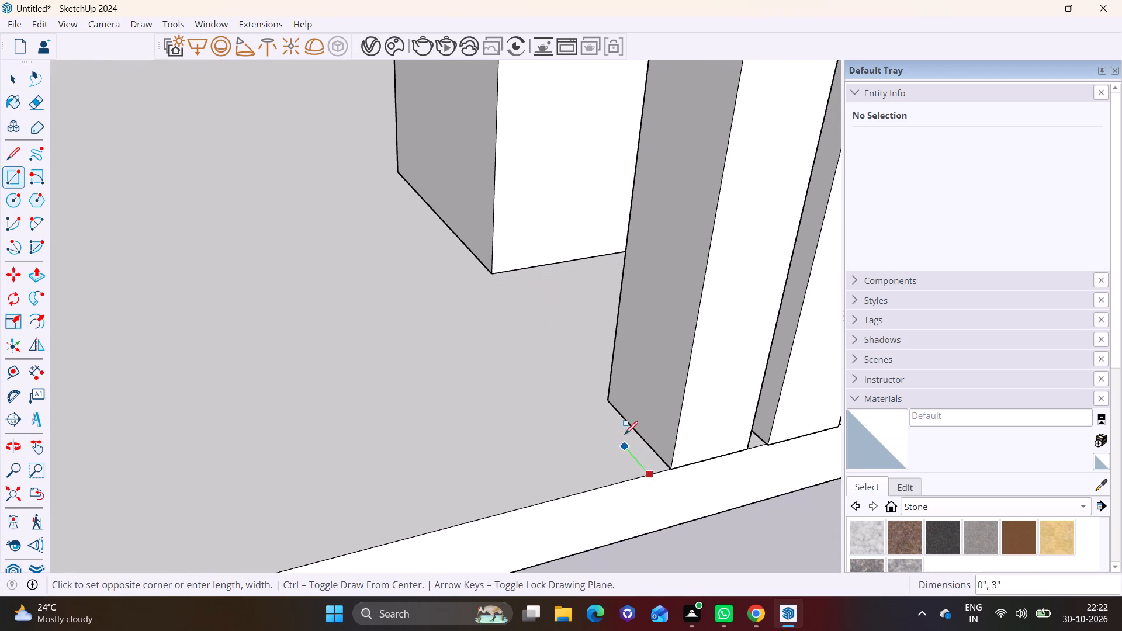
click(550, 420)
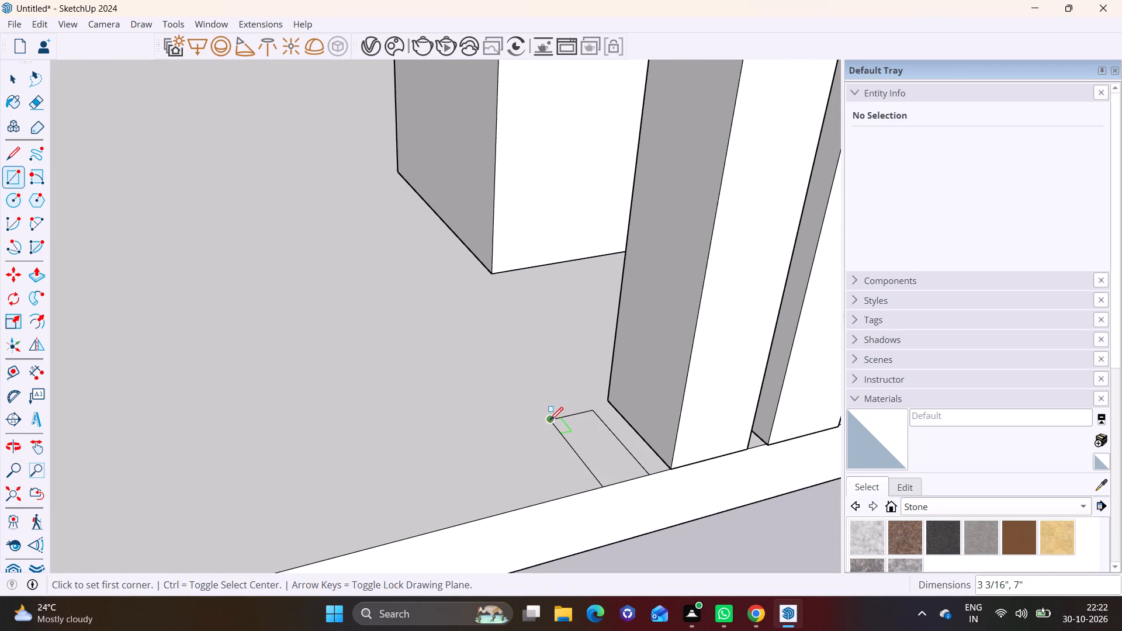
Push/Pull the small rectangle up about 9' 6" into an upright rising slightly above the neighbouring posts.
key(space)
click(600, 438)
click(33, 273)
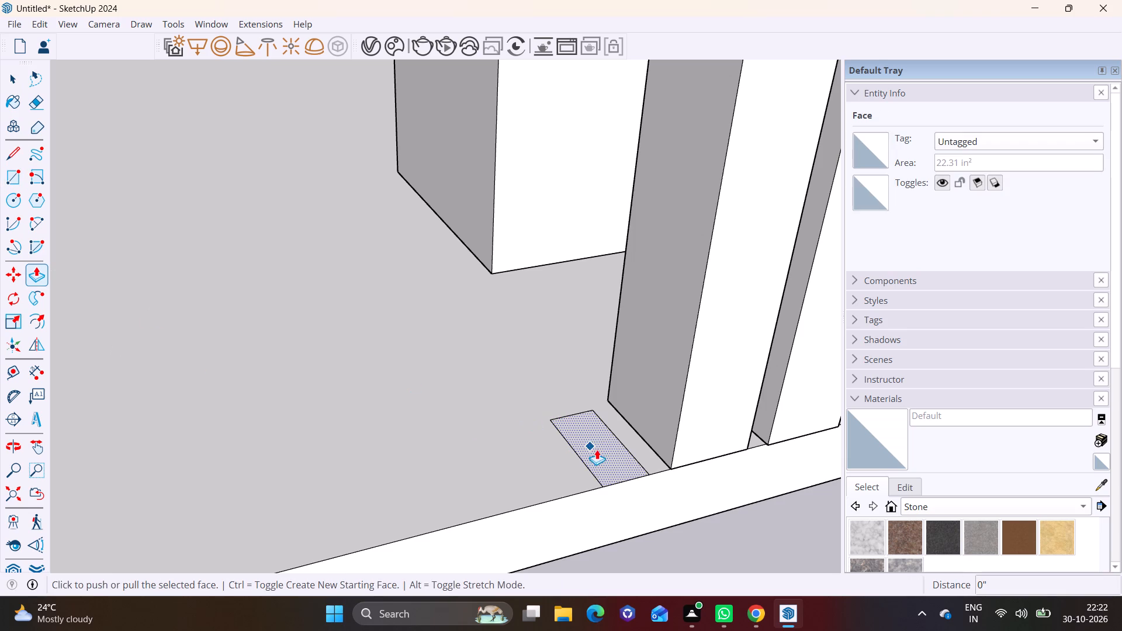
click(598, 449)
click(571, 452)
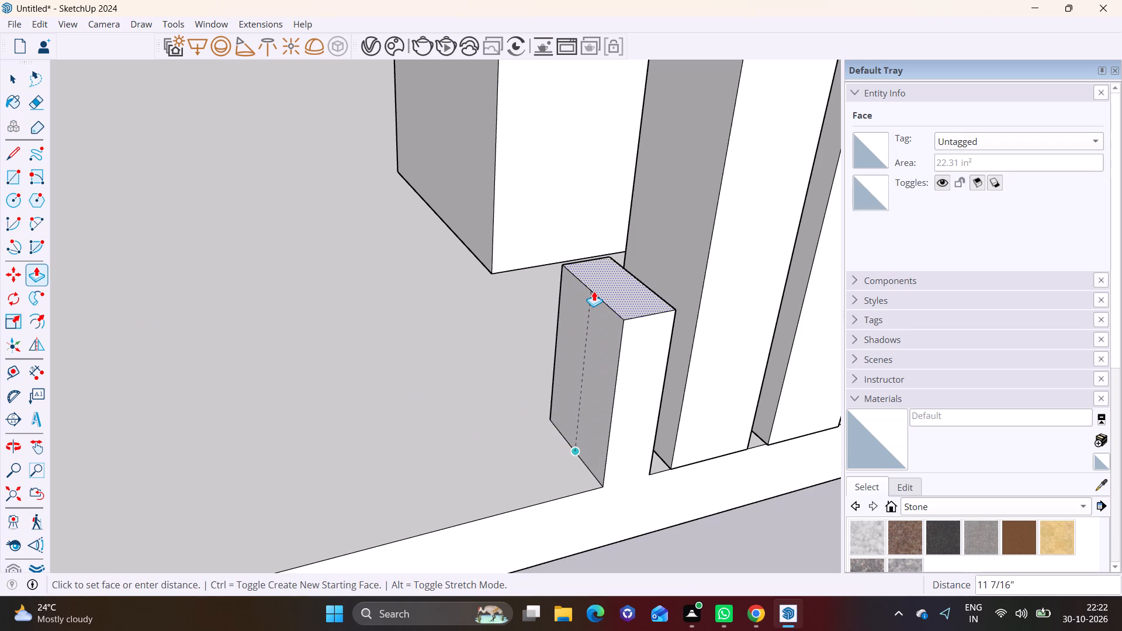
scroll(594, 291, down, 8)
shift+middle_drag(583, 154, 597, 320)
scroll(604, 143, down, 3)
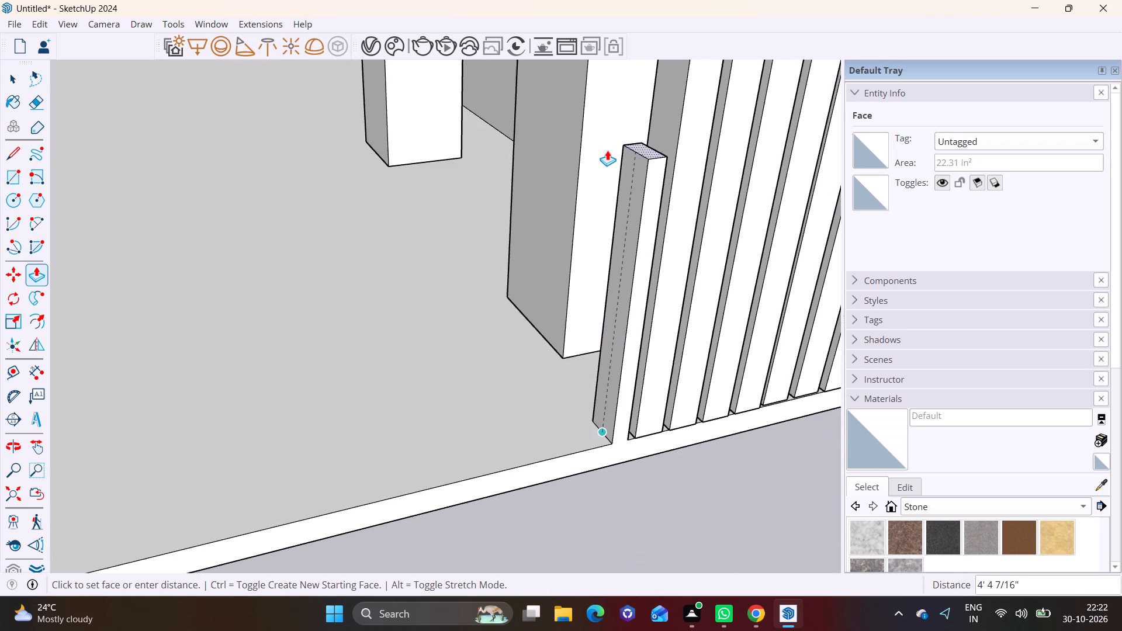
scroll(607, 150, down, 5)
shift+middle_drag(619, 138, 592, 348)
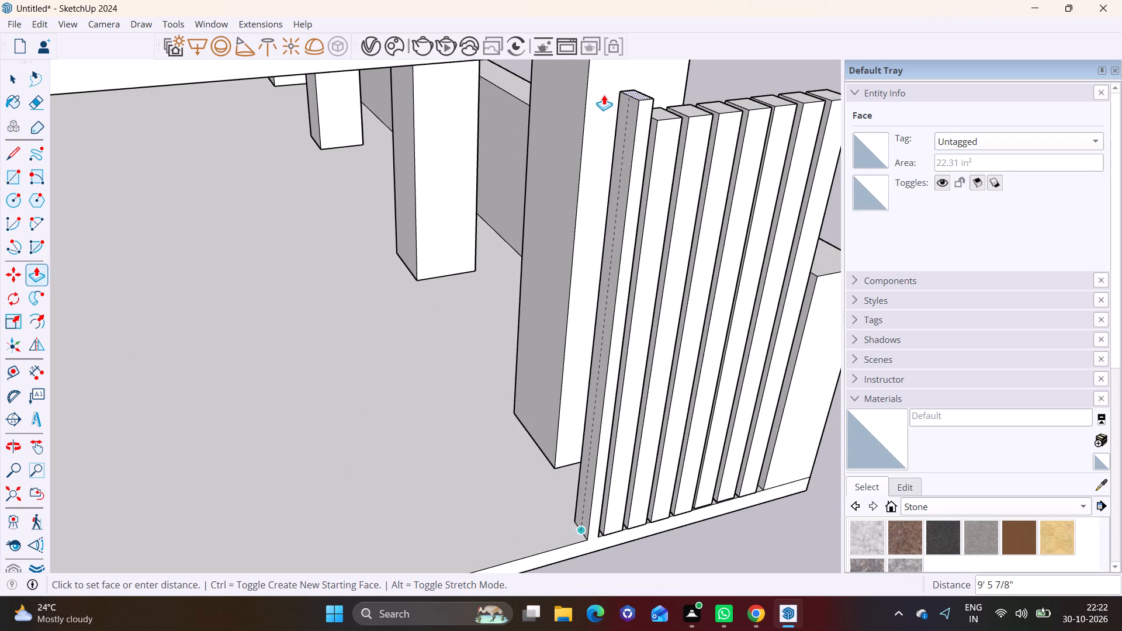
click(604, 95)
Draw a line across the new upright's side face that looks away from the posts, a short way below its top.
click(17, 147)
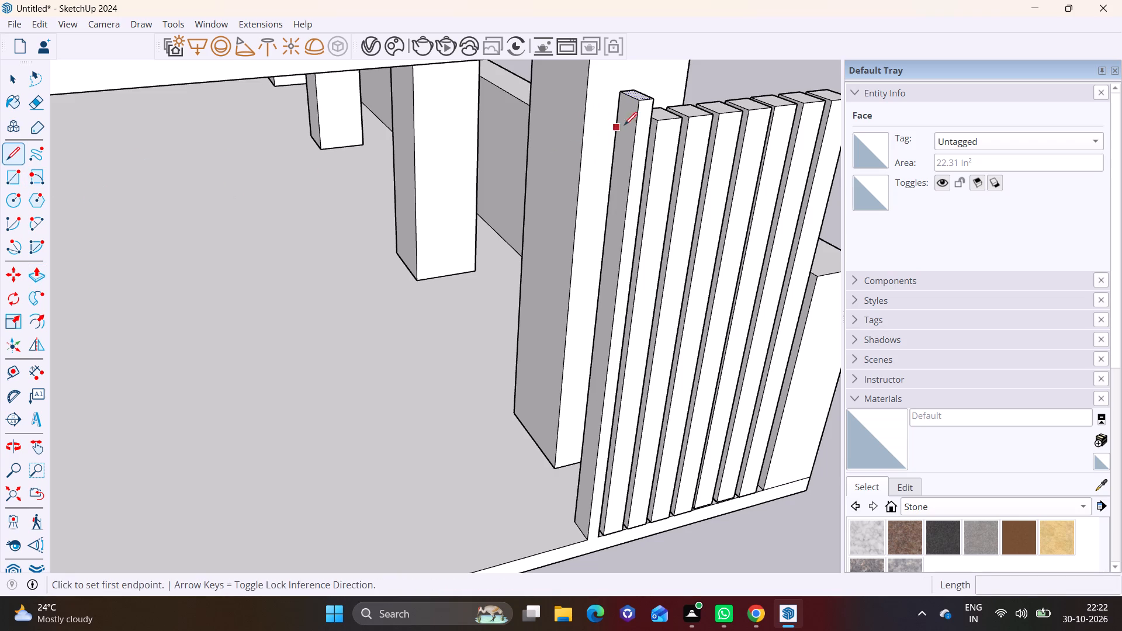
scroll(632, 120, up, 1)
shift+middle_drag(633, 120, 578, 269)
middle_drag(608, 255, 820, 168)
scroll(522, 240, up, 6)
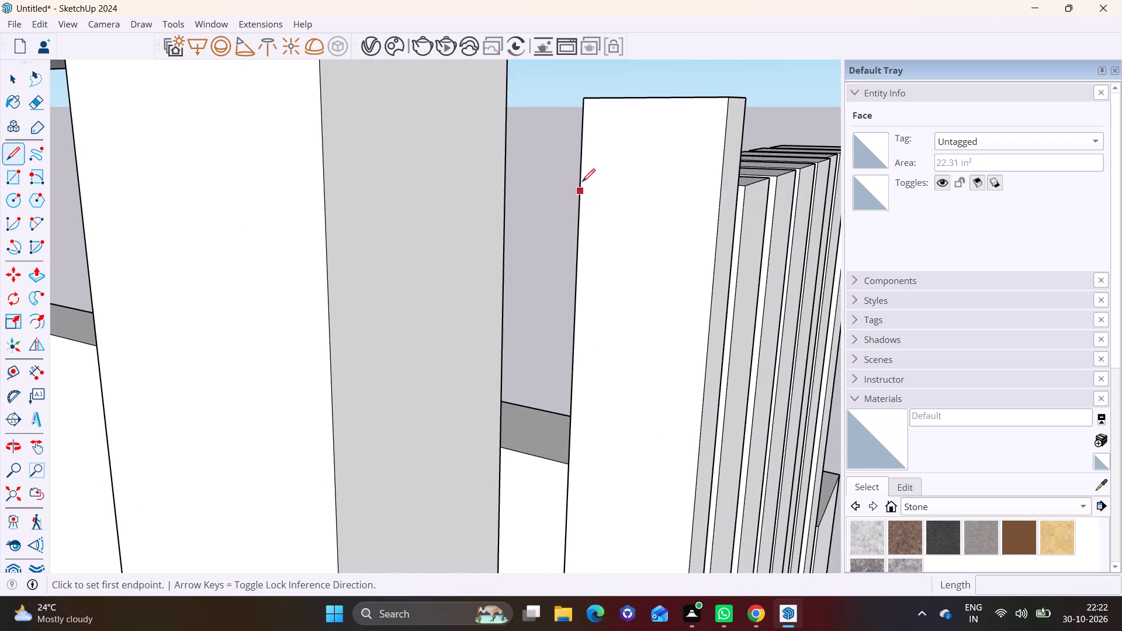
click(582, 168)
click(722, 180)
key(space)
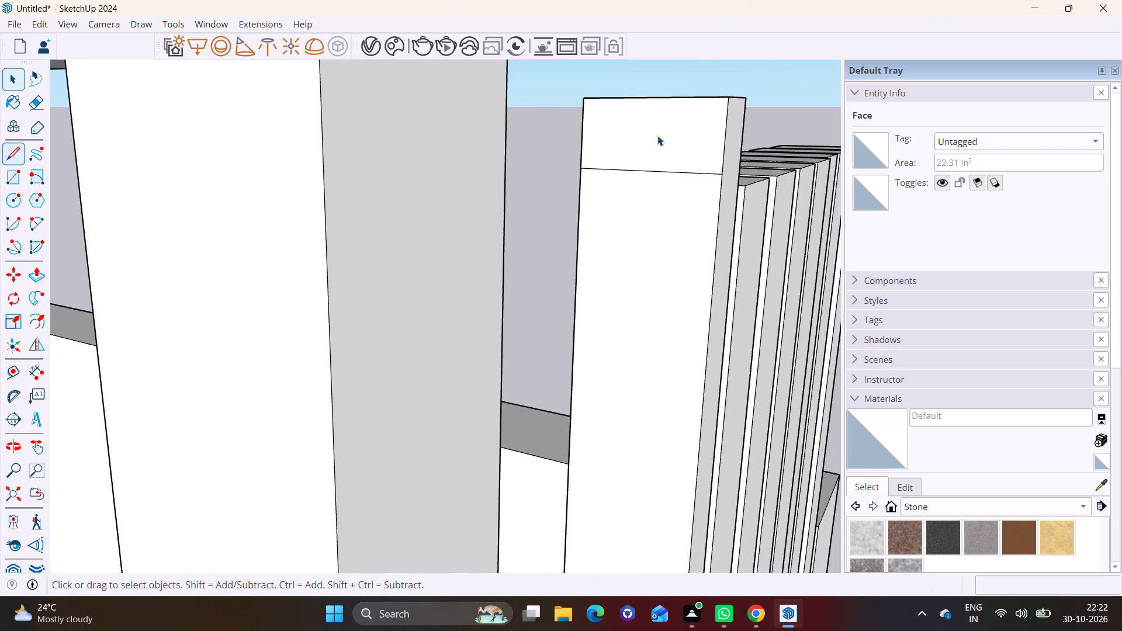
Push/Pull the strip above the line on the upright's side face outward into a long horizontal beam over the opening.
click(657, 130)
click(43, 275)
click(638, 133)
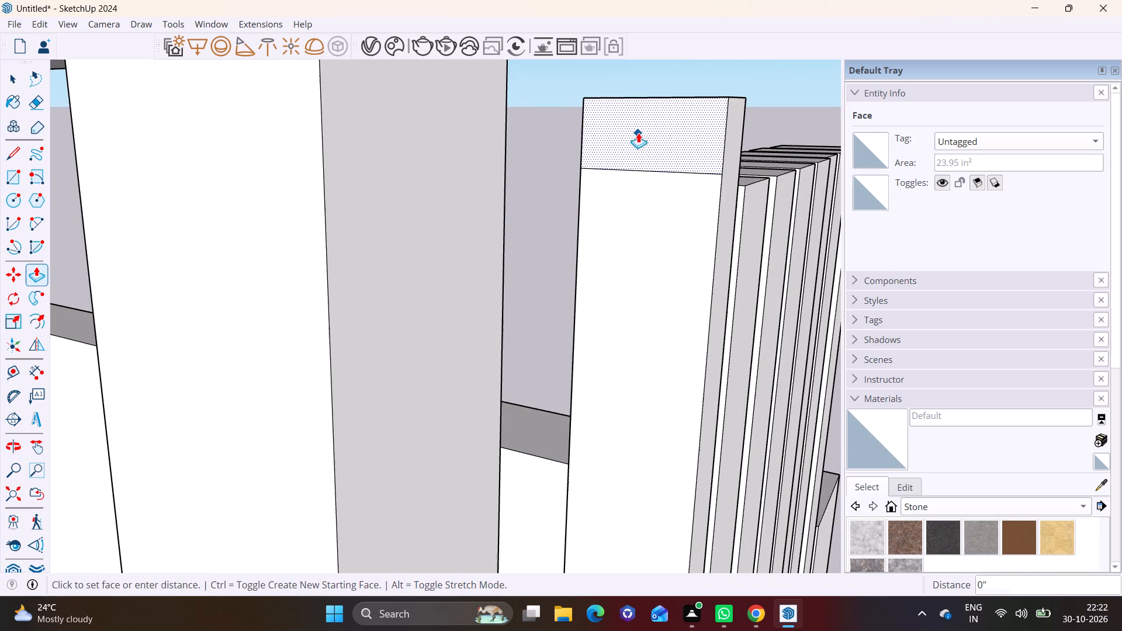
scroll(374, 164, down, 10)
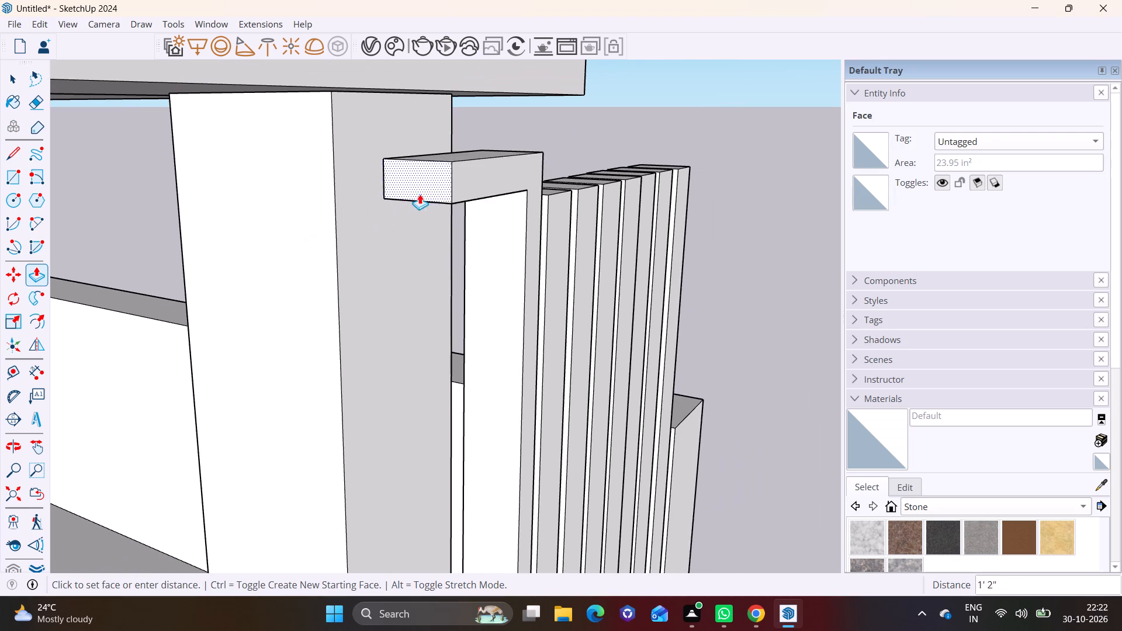
click(434, 188)
click(448, 171)
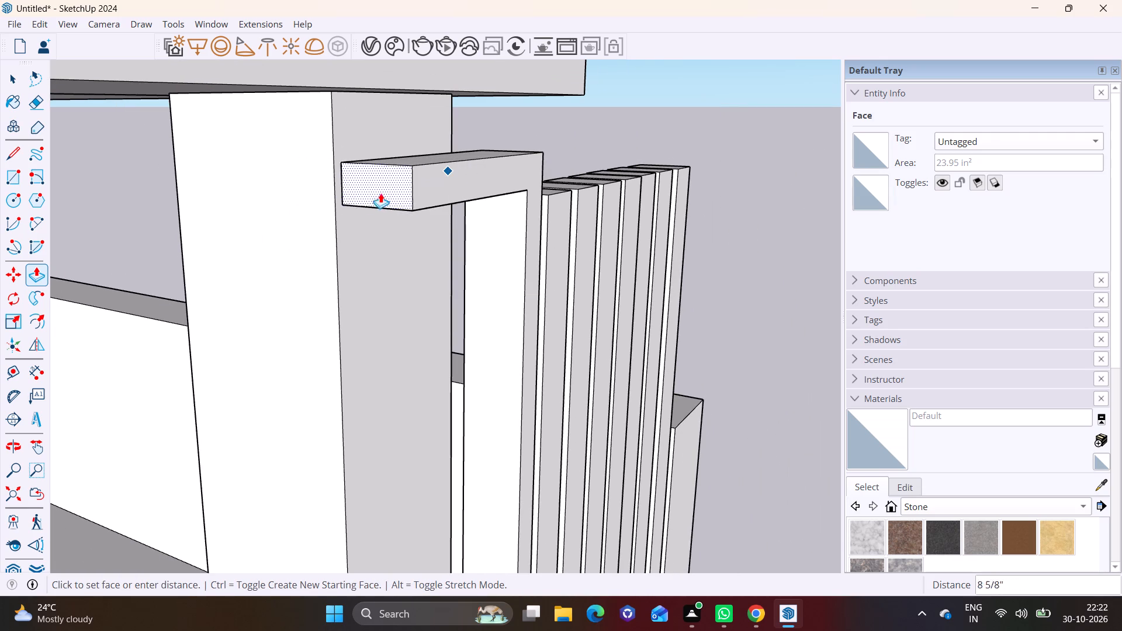
scroll(147, 245, down, 5)
click(119, 251)
key(space)
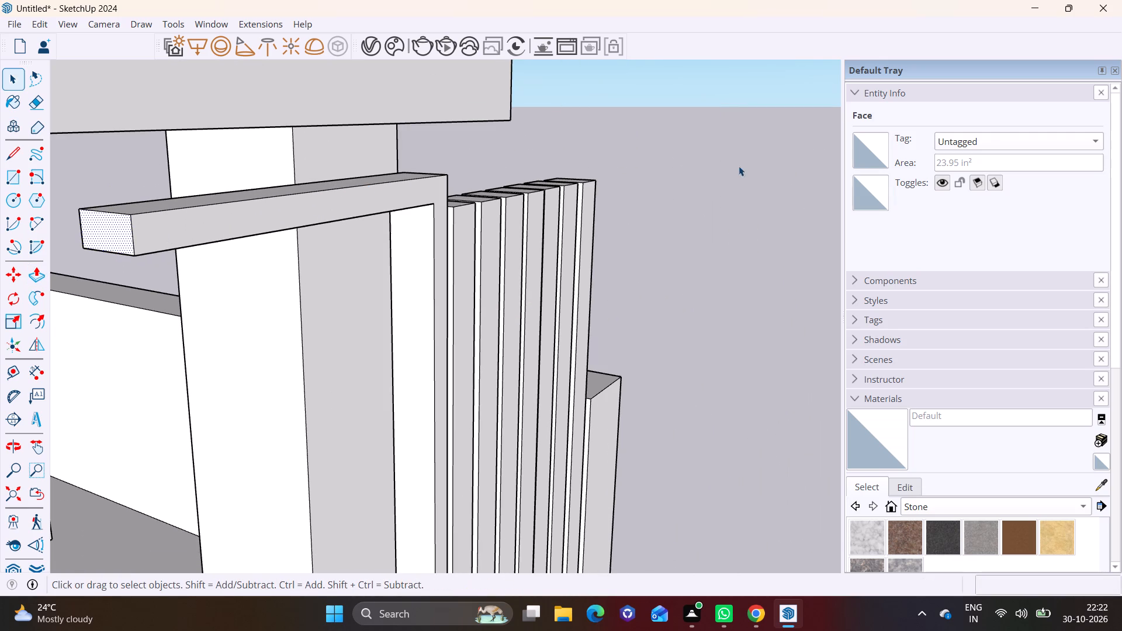
Paint all the slim vertical posts in the row with the Sandstone material, keeping the adjoining upright and beam unpainted.
click(1017, 536)
click(444, 274)
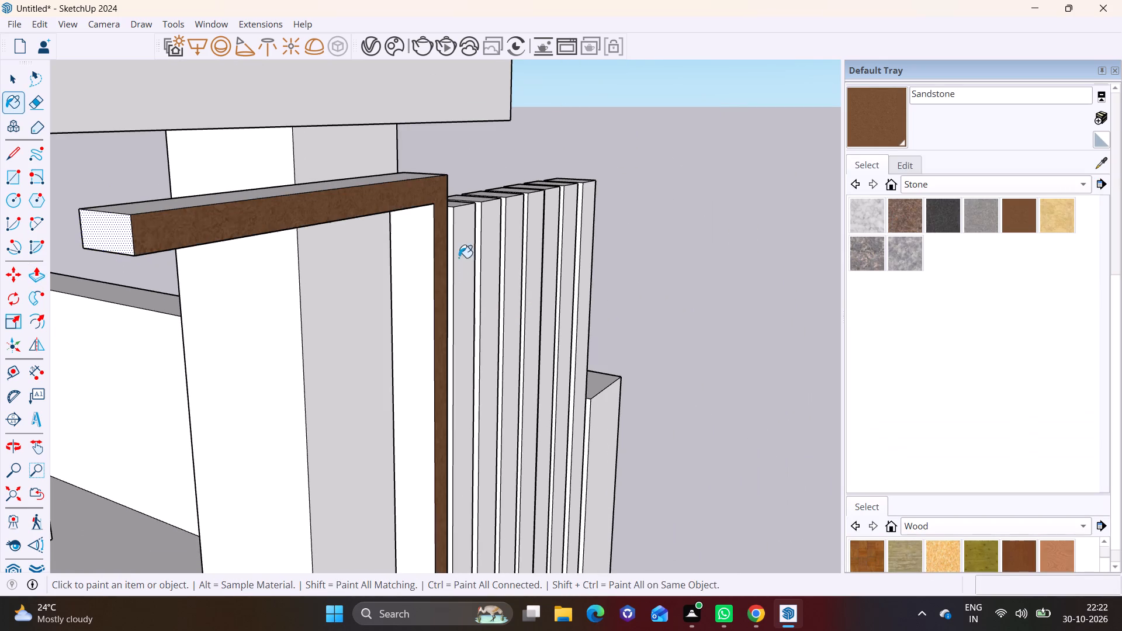
key(ctrl+z)
click(466, 234)
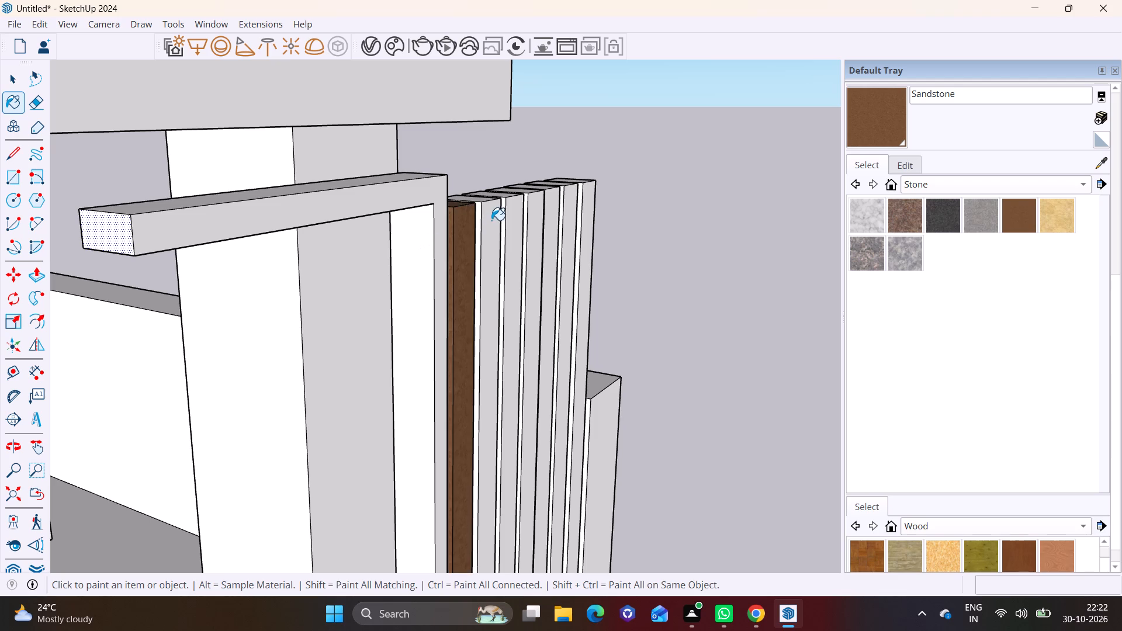
click(491, 220)
click(512, 205)
click(545, 199)
click(538, 205)
click(569, 201)
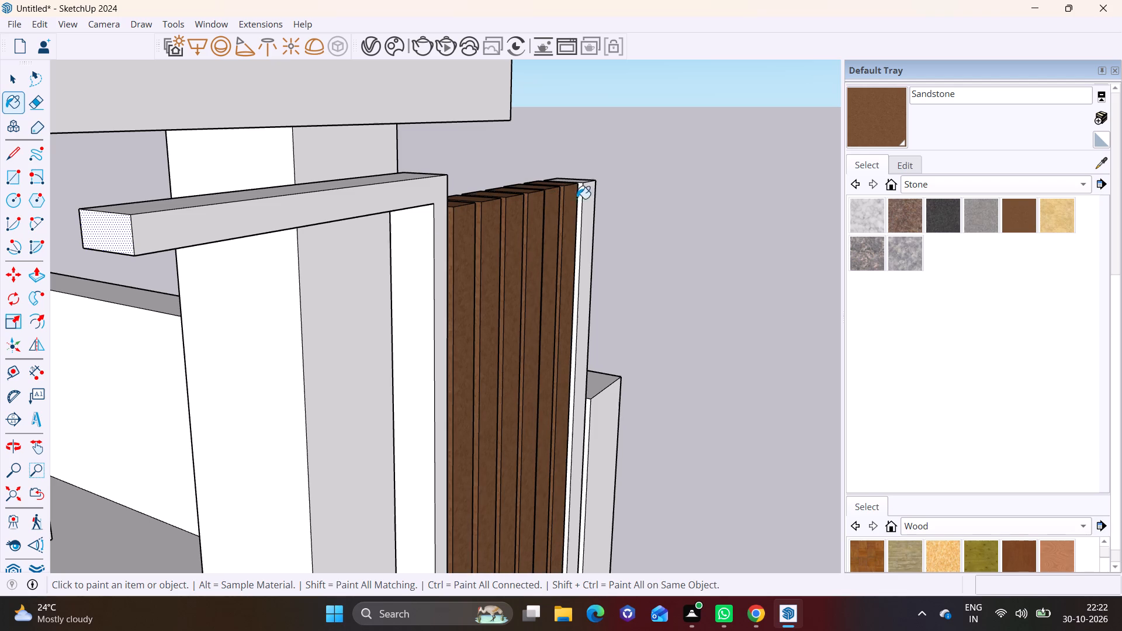
click(587, 195)
key(space)
click(722, 244)
Draw a rectangle about 2' wide on the slab's front edge, just in front of the middle column.
scroll(396, 319, down, 13)
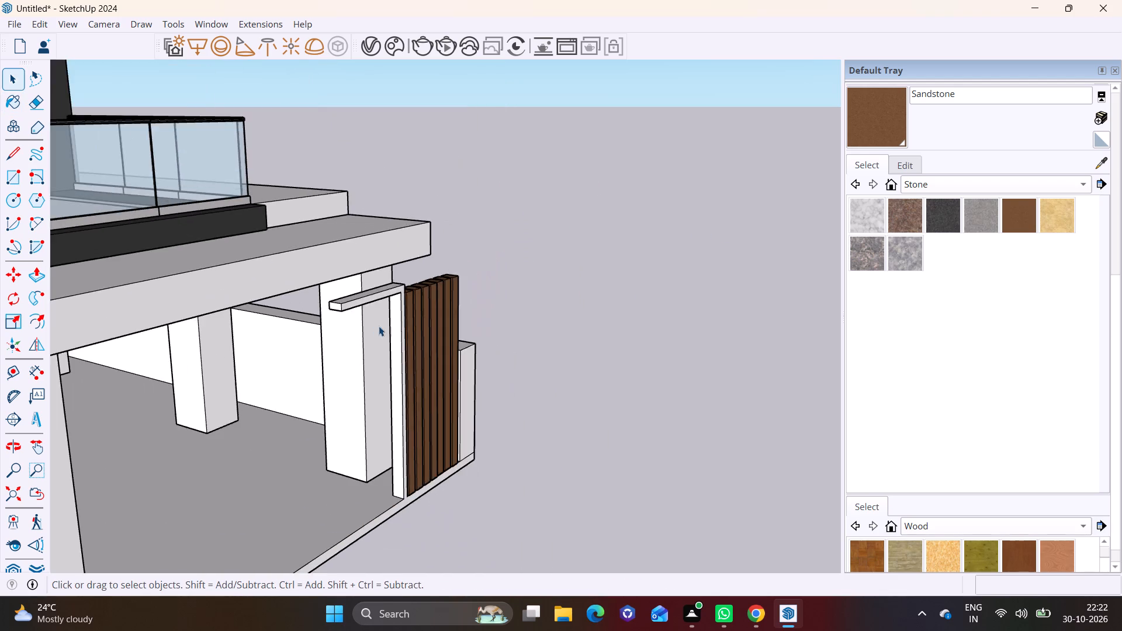
middle_drag(362, 324, 728, 280)
middle_drag(682, 299, 532, 290)
scroll(688, 293, down, 6)
middle_drag(640, 348, 525, 328)
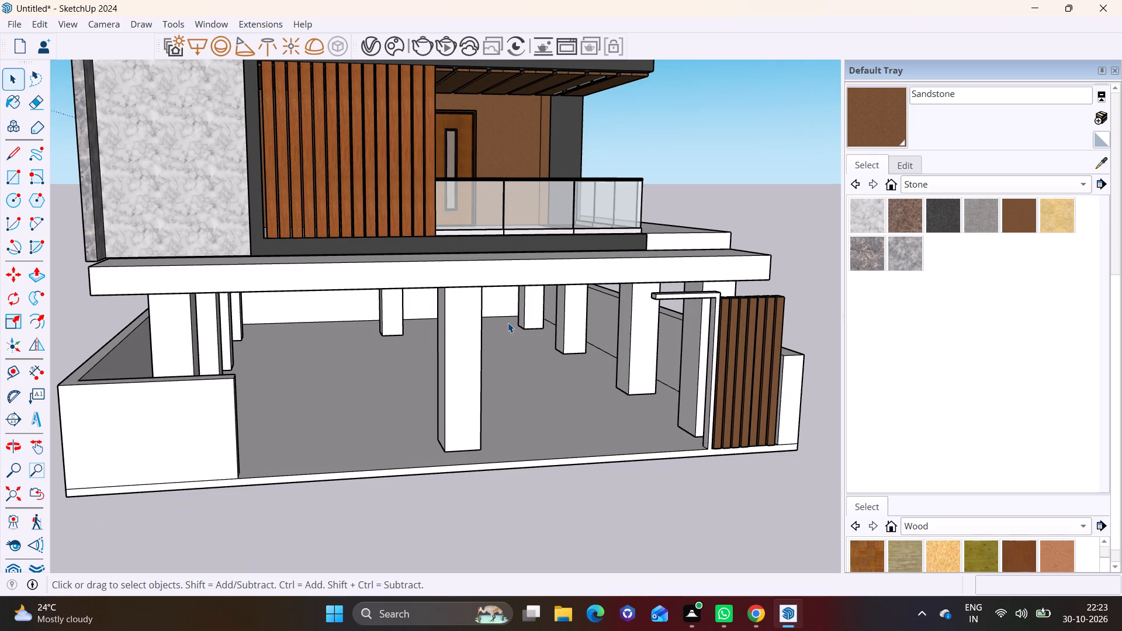
shift+middle_drag(508, 323, 480, 321)
shift+middle_drag(345, 365, 473, 282)
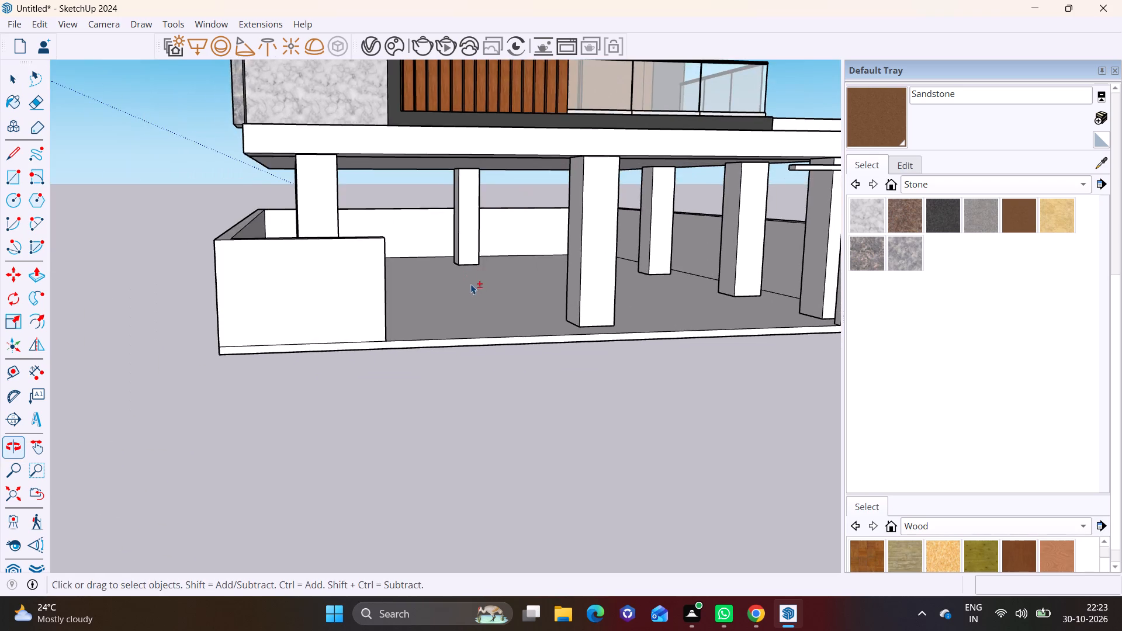
shift+middle_drag(484, 287, 335, 311)
middle_drag(442, 319, 384, 417)
scroll(195, 356, up, 2)
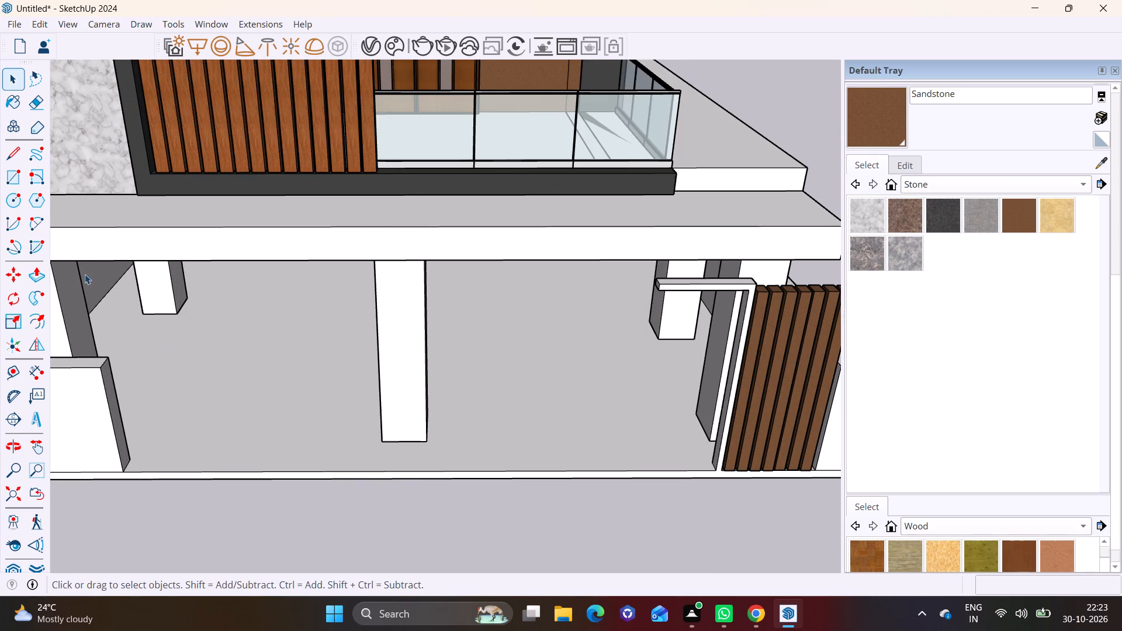
click(7, 179)
scroll(404, 429, up, 1)
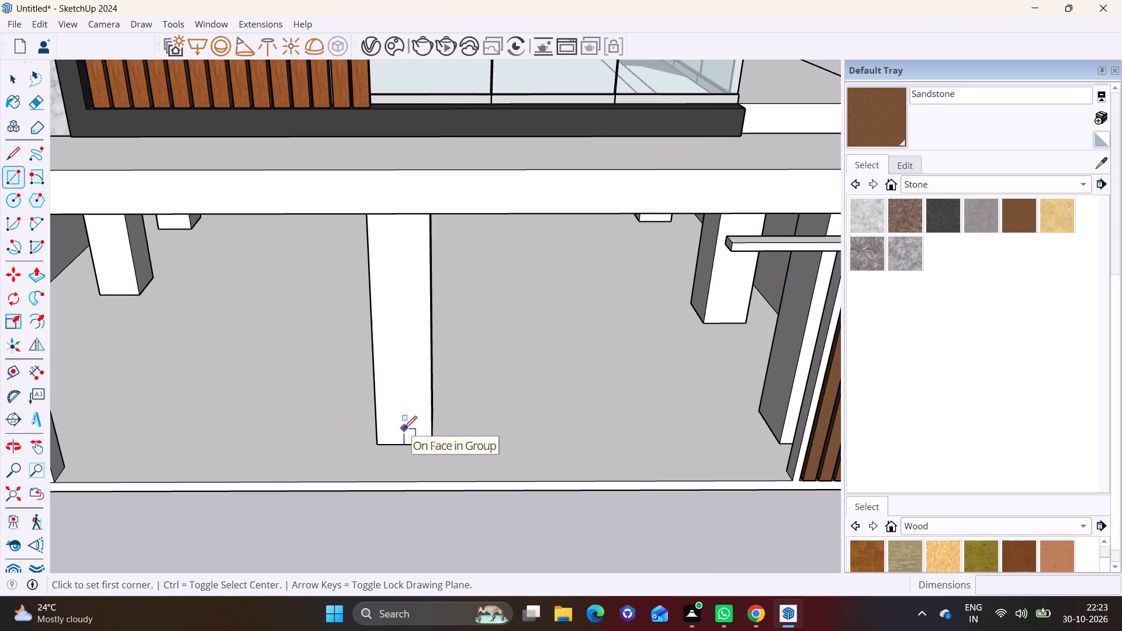
scroll(404, 429, up, 1)
click(355, 479)
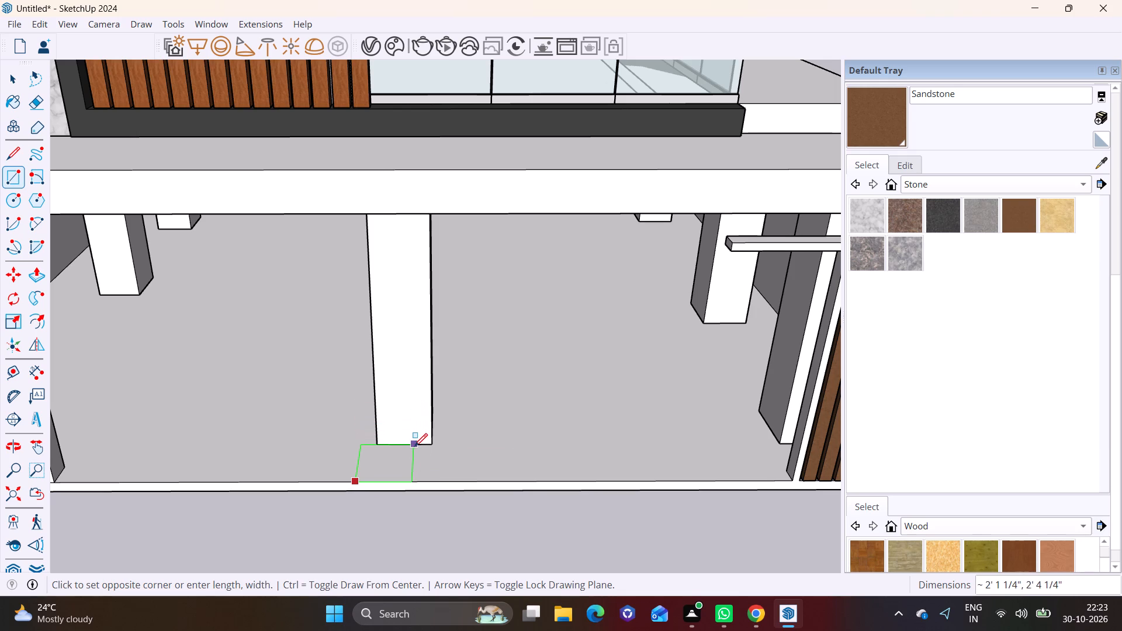
click(414, 451)
key(space)
Push/Pull the new rectangle up about 8' 4 1/2" into a front pillar ending just below beam level.
click(385, 461)
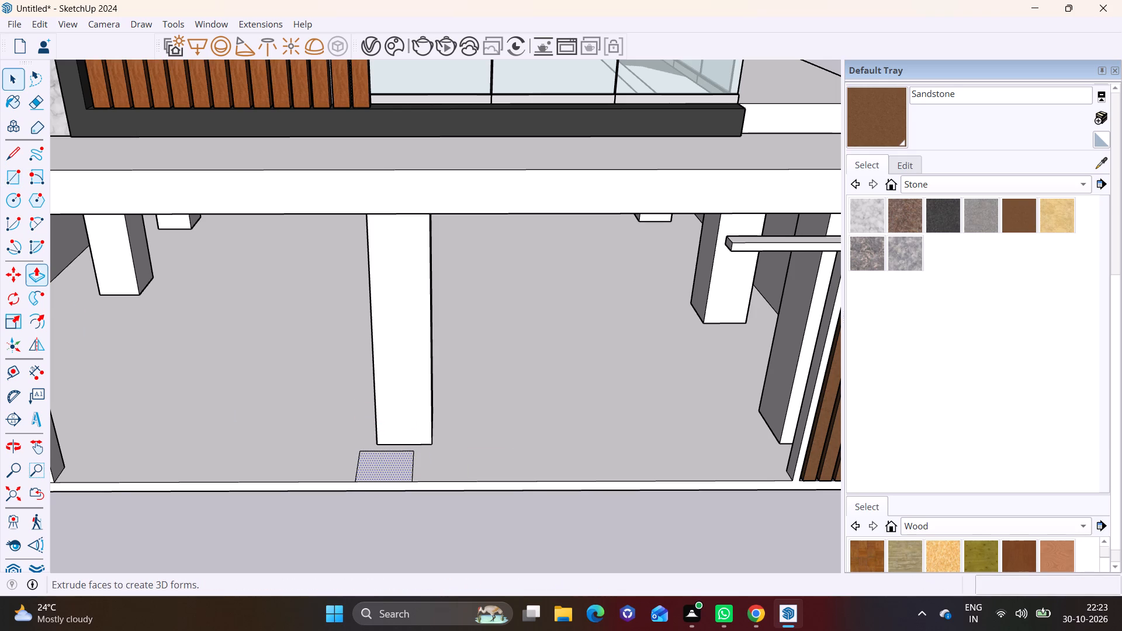
click(33, 279)
click(373, 468)
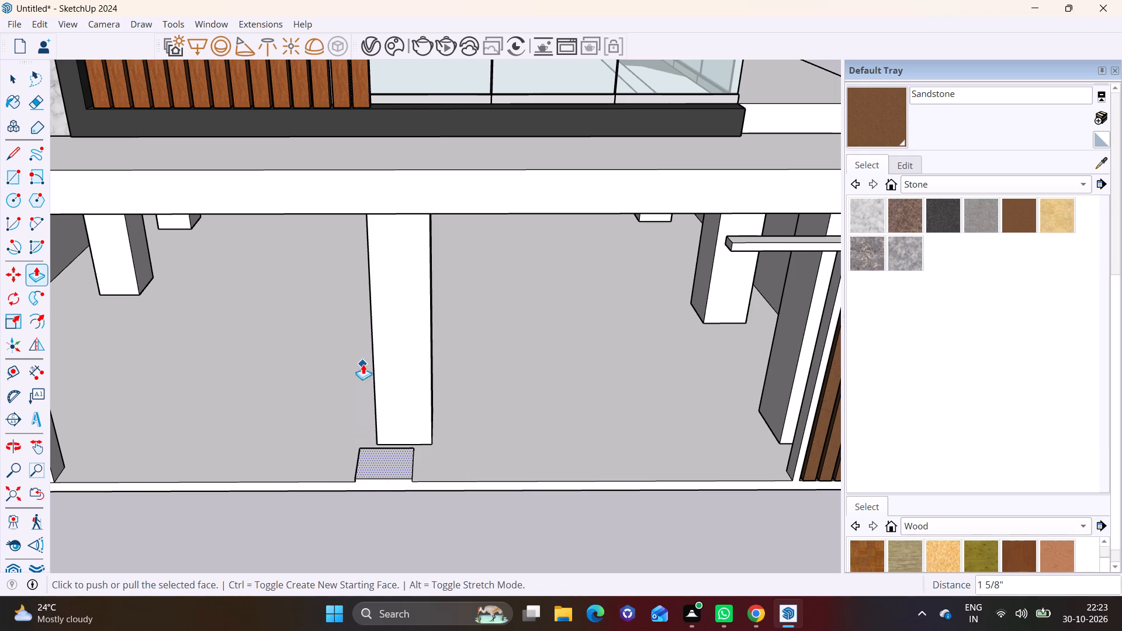
click(391, 466)
click(387, 262)
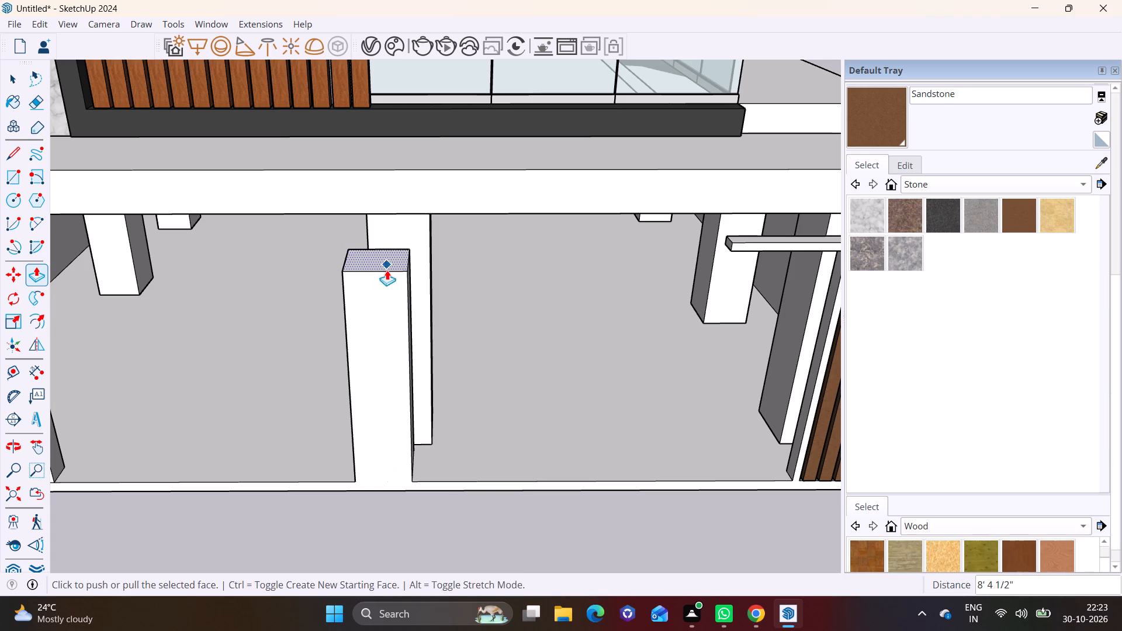
Push/Pull the beam's free end face about 13' 3 11/16" so it extends over and slightly past the new front pillar.
middle_drag(571, 328, 701, 341)
key(space)
click(773, 213)
scroll(773, 213, up, 1)
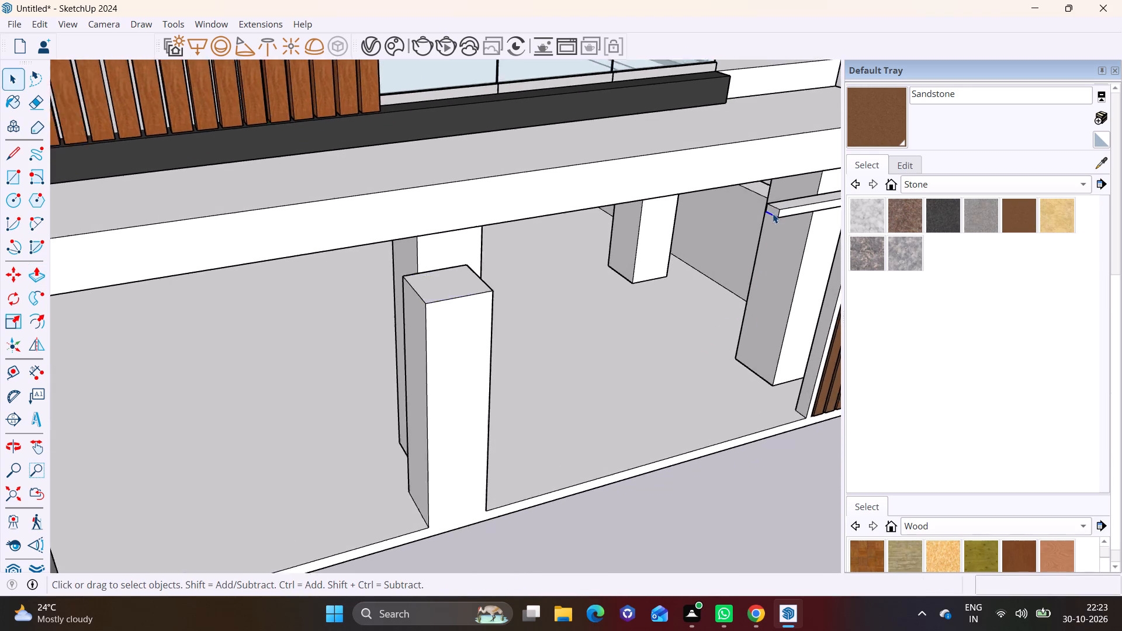
scroll(773, 213, up, 4)
click(777, 209)
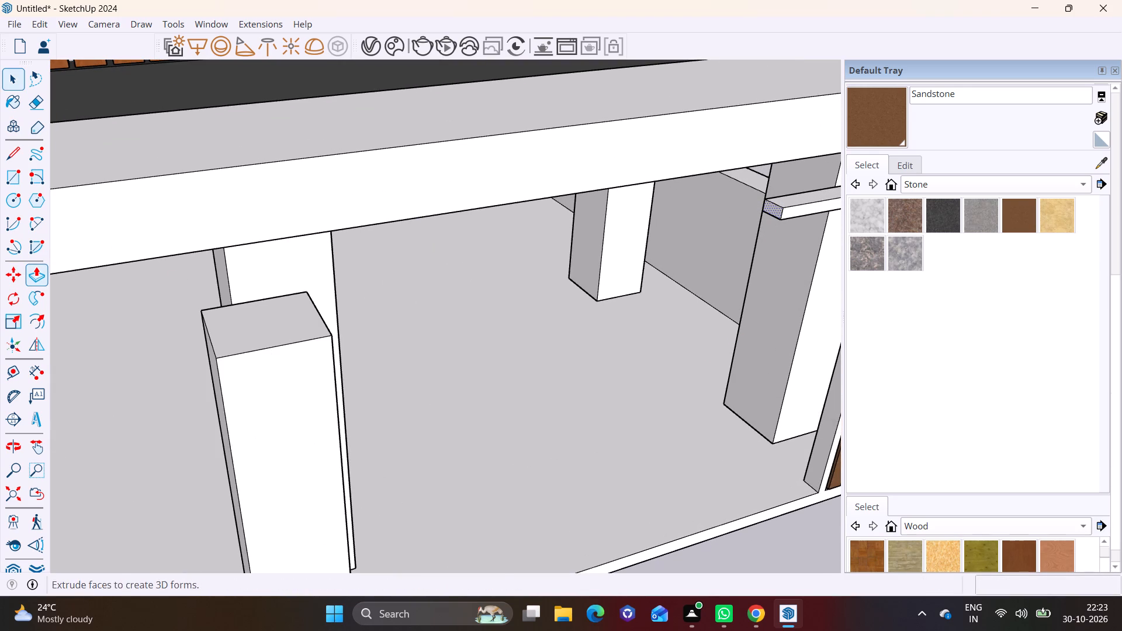
click(41, 271)
click(780, 210)
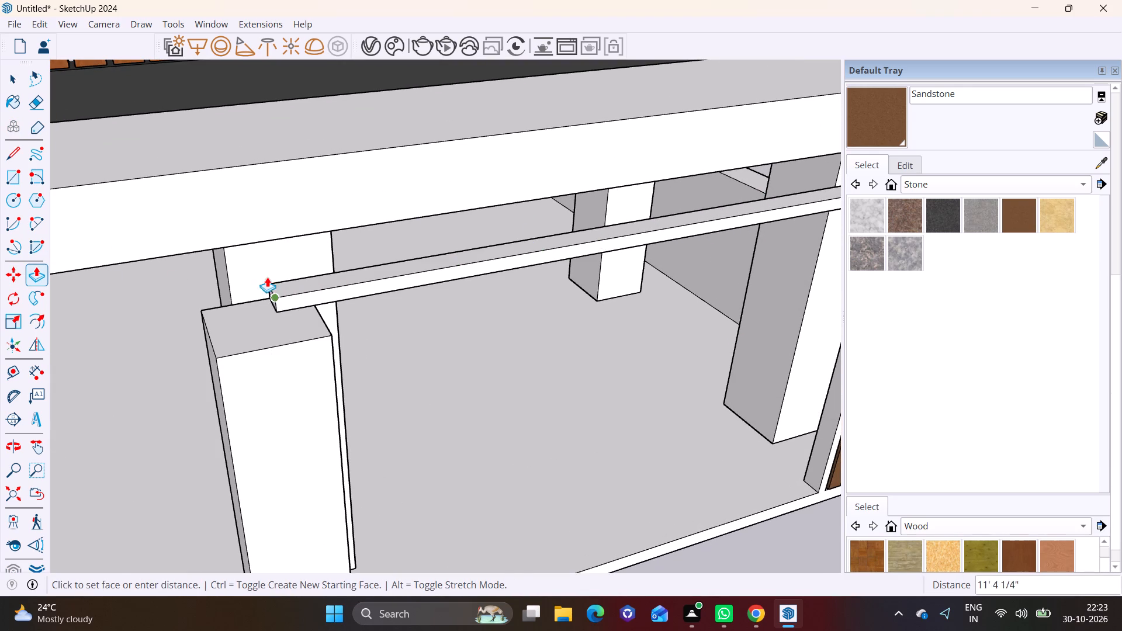
click(156, 286)
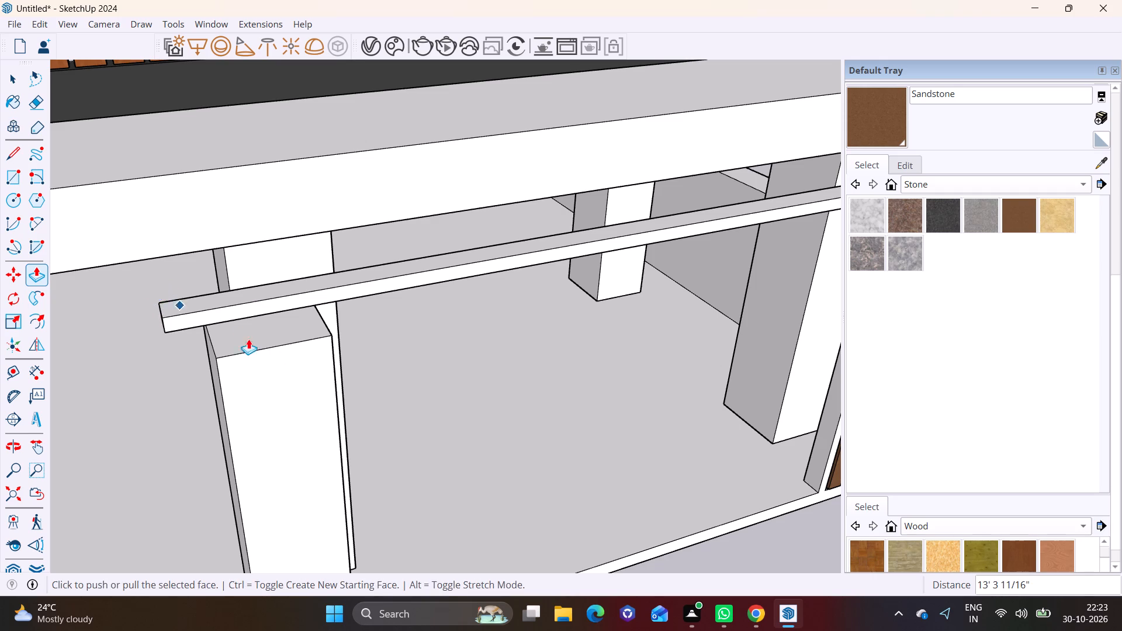
Push/Pull the front pillar's top face up about 8 5/16" to meet the underside of the beam.
middle_drag(393, 352, 334, 202)
scroll(275, 214, down, 3)
shift+middle_drag(286, 199, 294, 401)
scroll(243, 390, up, 2)
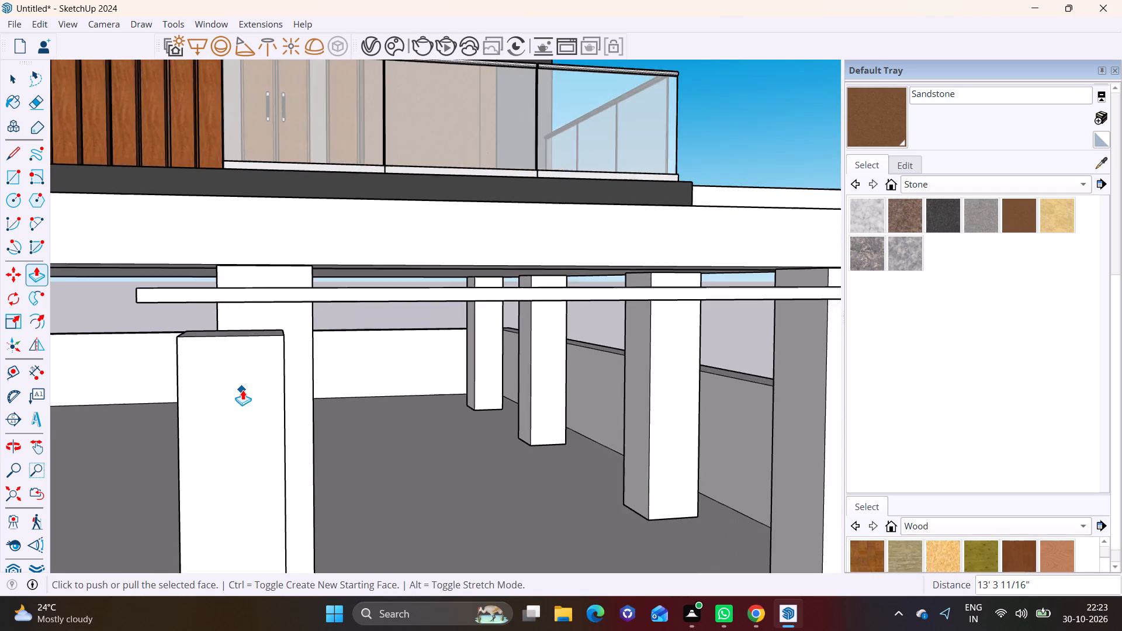
scroll(243, 390, up, 5)
scroll(252, 315, up, 3)
middle_drag(258, 325, 260, 351)
key(space)
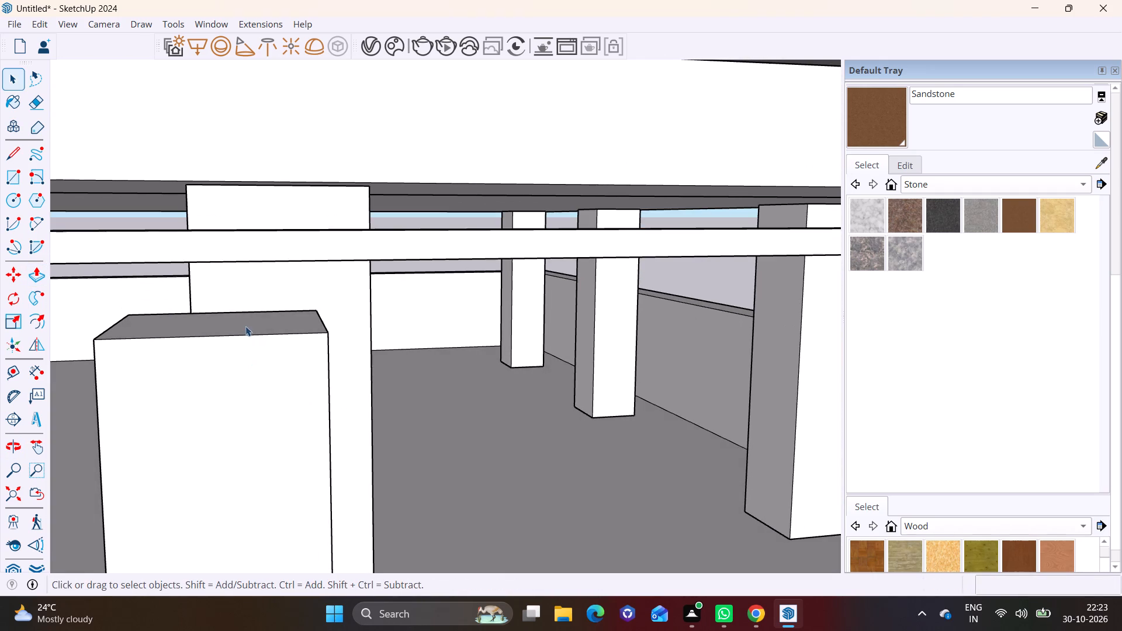
click(247, 325)
click(41, 279)
click(226, 332)
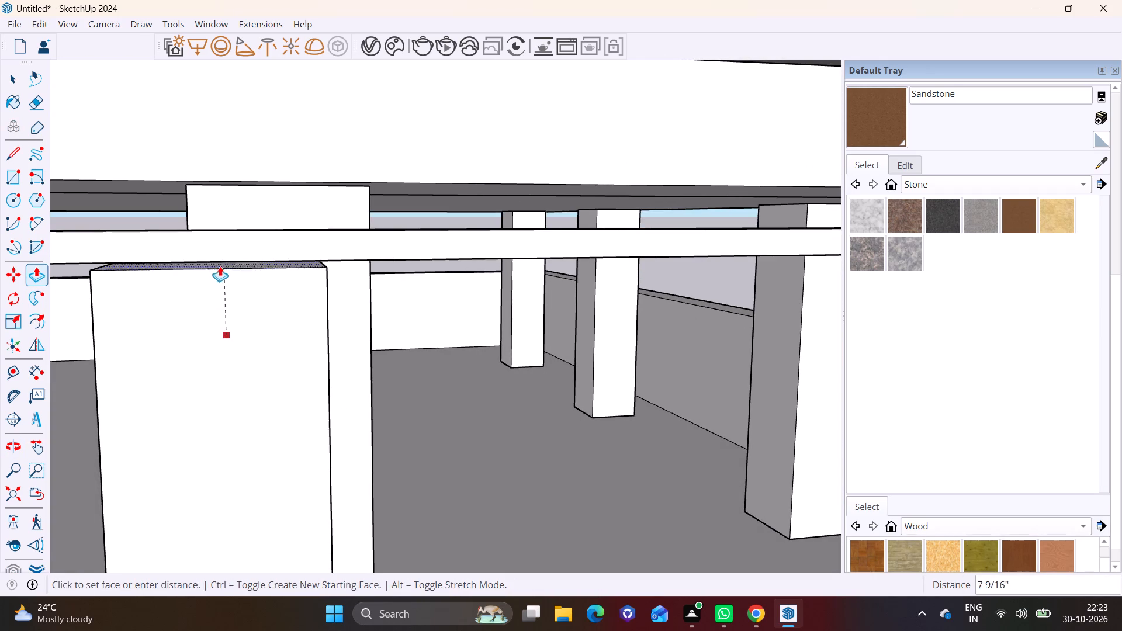
click(219, 258)
Push/Pull the house-facing side of the beam and its upright about 9 1/2" towards the house to deepen the frame.
scroll(260, 304, down, 13)
middle_drag(413, 349, 425, 350)
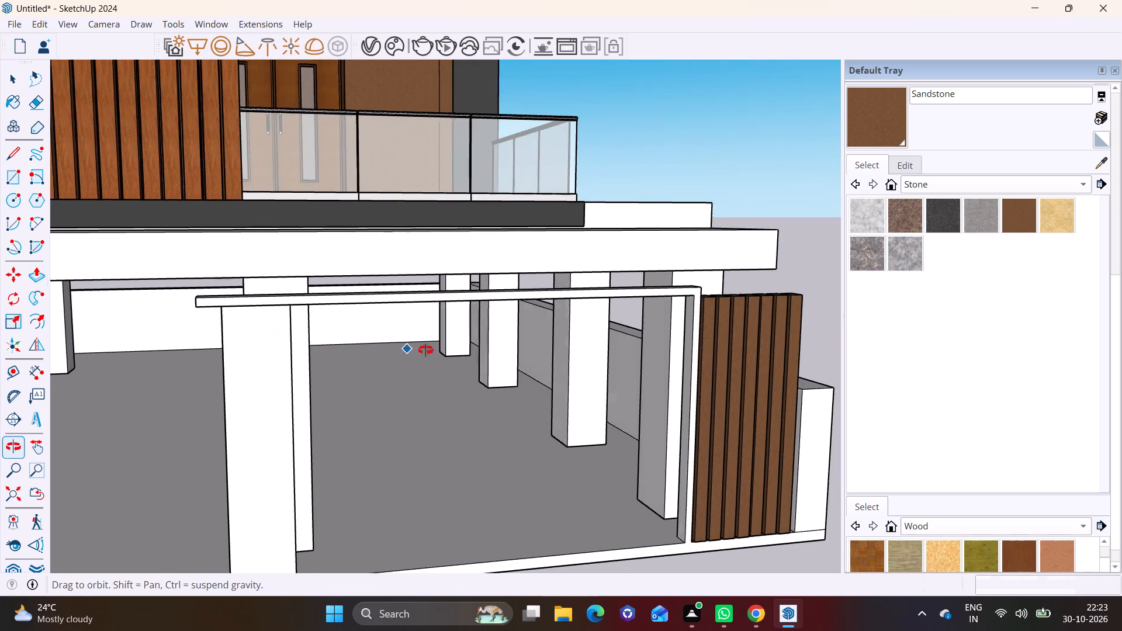
middle_drag(425, 350, 605, 362)
middle_drag(598, 344, 271, 400)
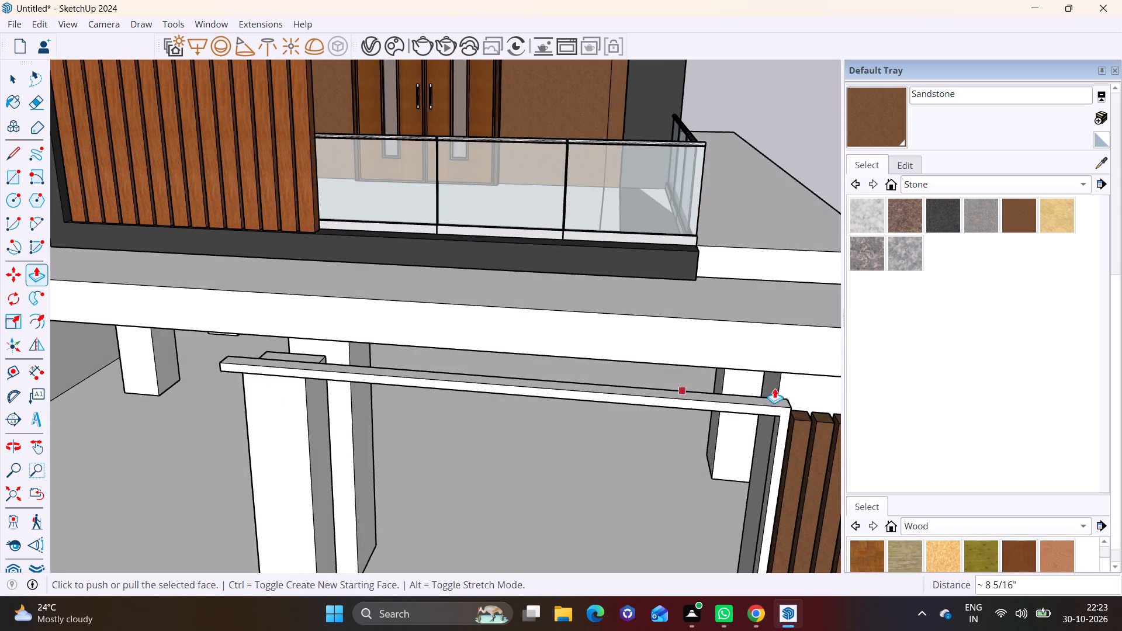
middle_drag(808, 394, 463, 369)
scroll(333, 429, up, 7)
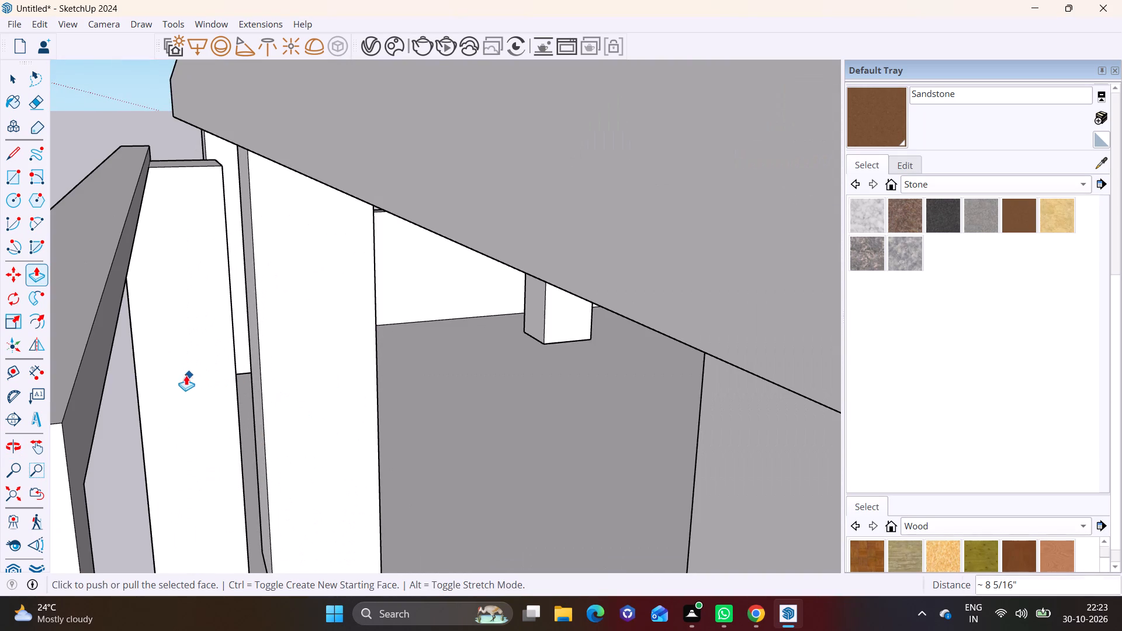
shift+middle_drag(183, 374, 244, 361)
middle_drag(376, 372, 192, 384)
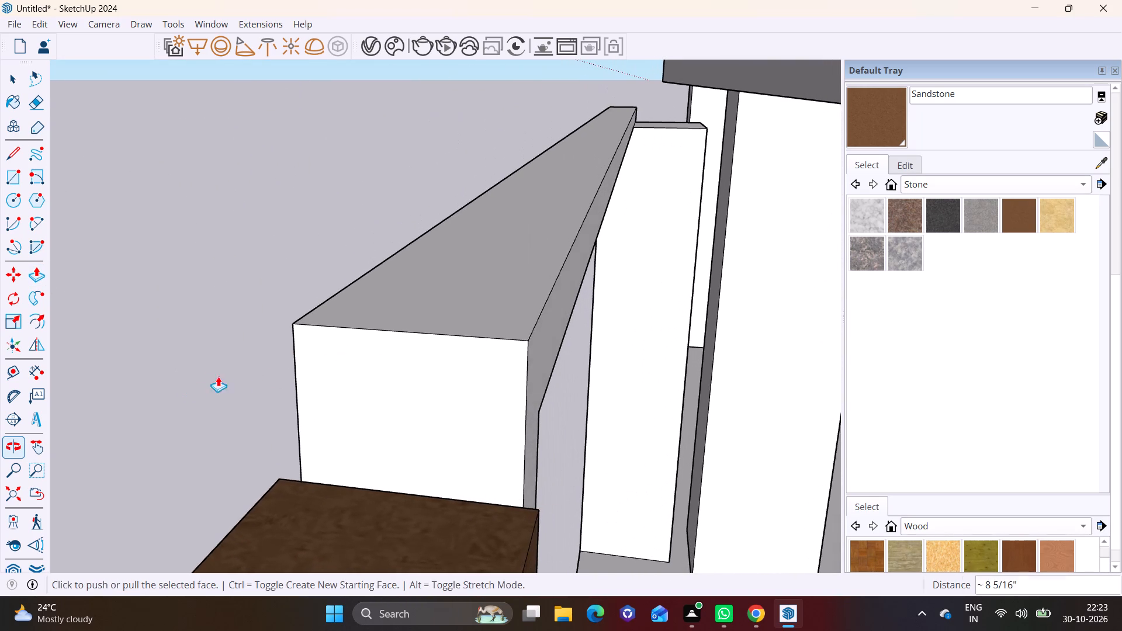
scroll(311, 359, down, 3)
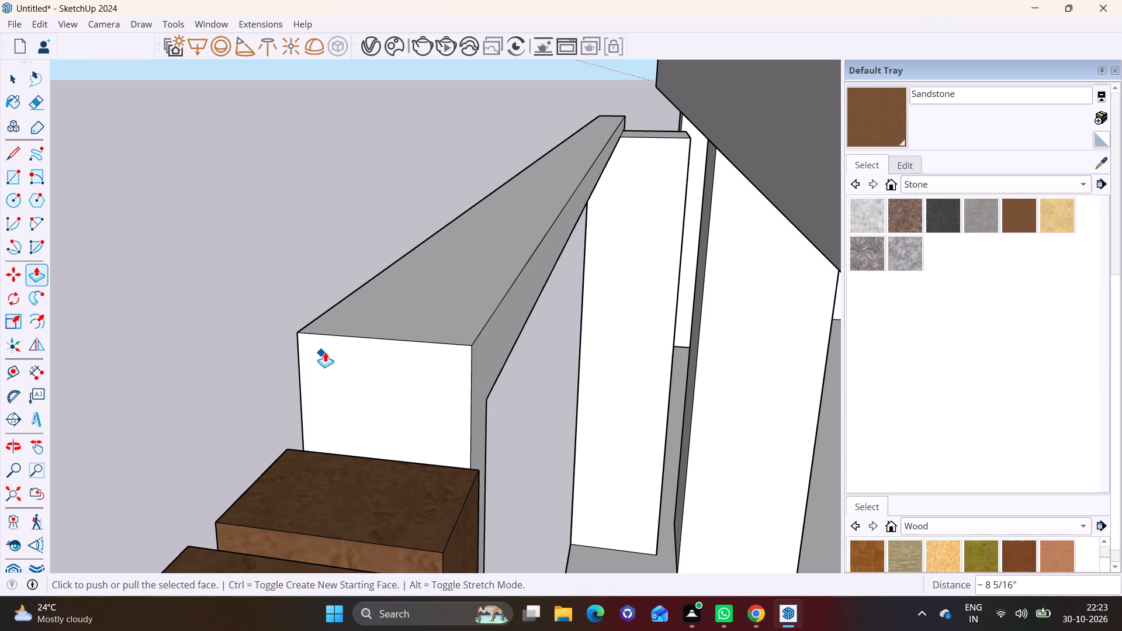
key(space)
click(495, 334)
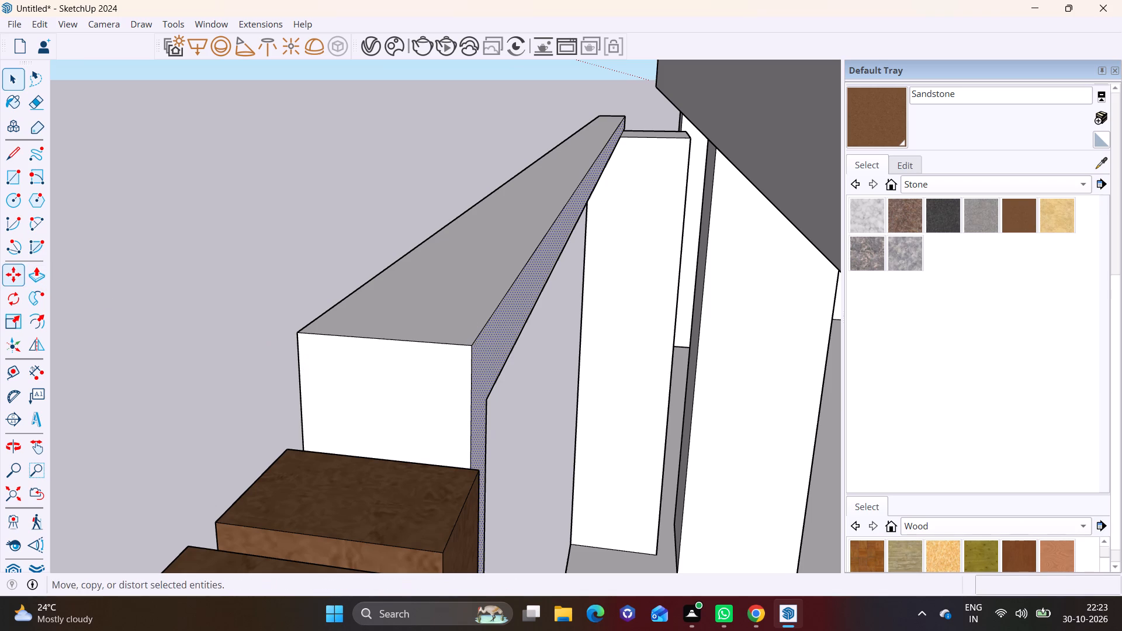
click(31, 272)
click(484, 346)
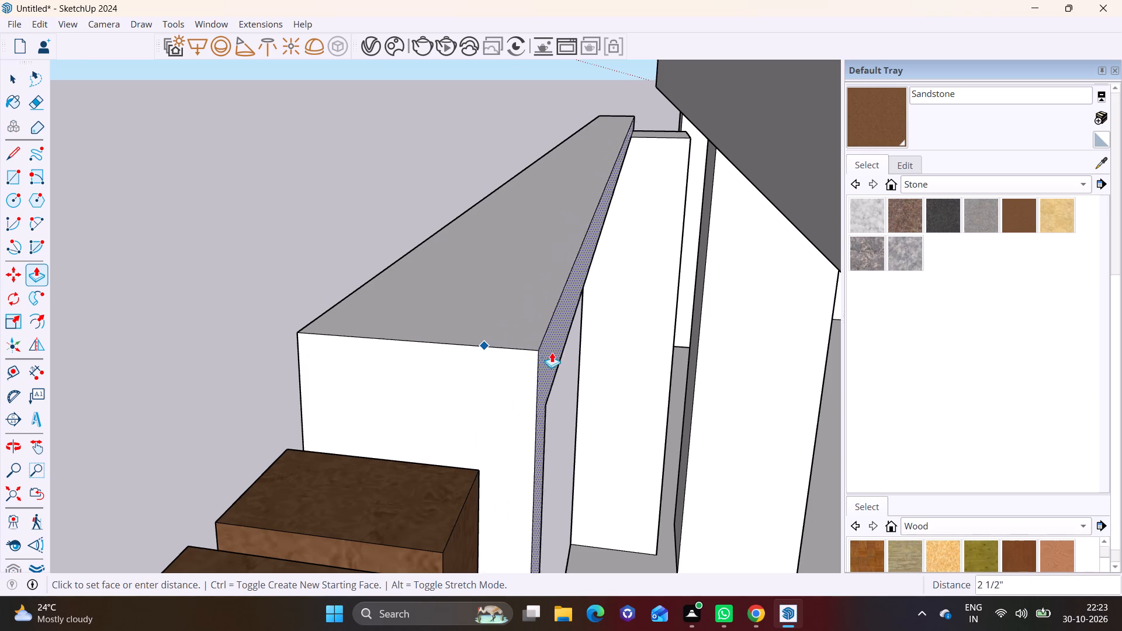
click(730, 382)
Examine the deepened frame, front pillar and slatted posts from outside, ending with a view of the whole front boundary.
scroll(324, 450, down, 9)
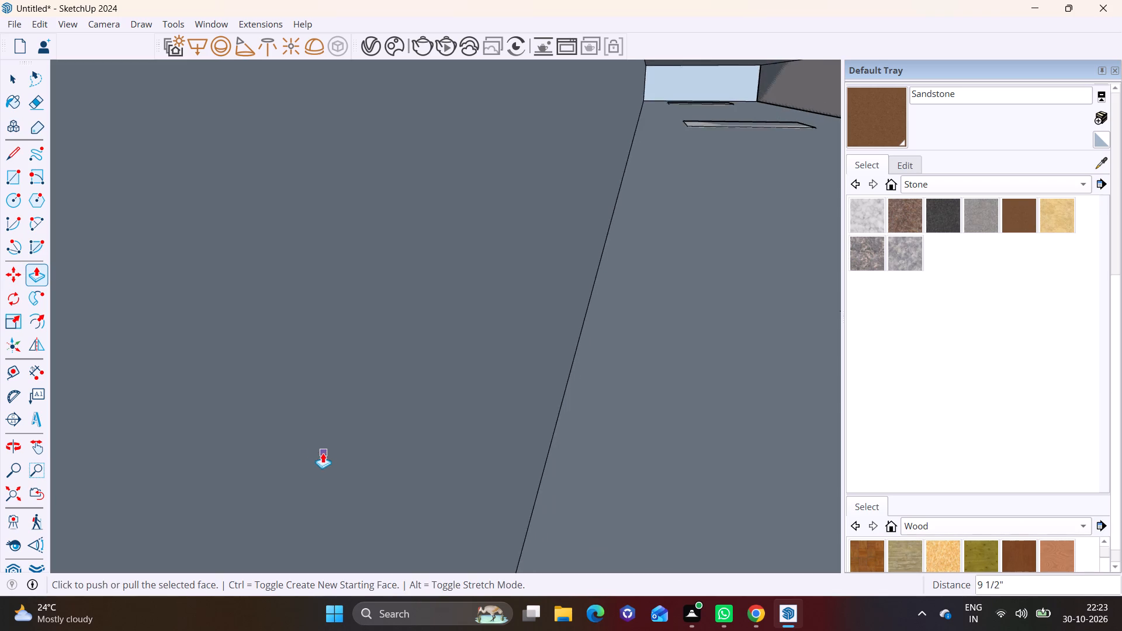
scroll(323, 453, down, 20)
scroll(323, 453, down, 16)
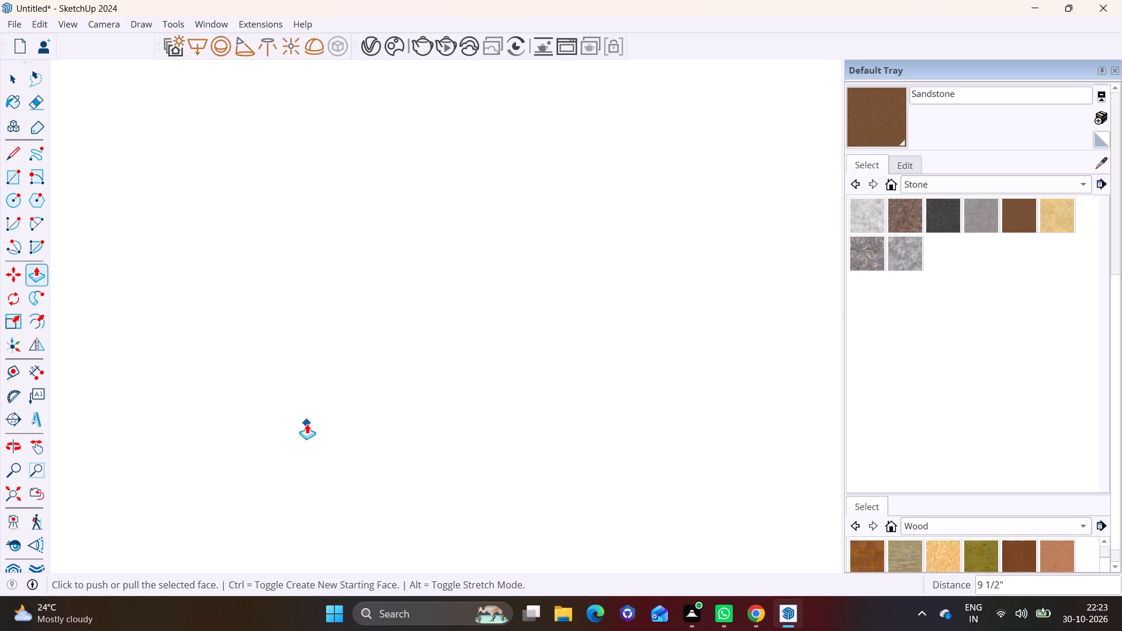
scroll(307, 424, down, 7)
key(space)
scroll(245, 398, down, 5)
middle_drag(234, 354, 543, 356)
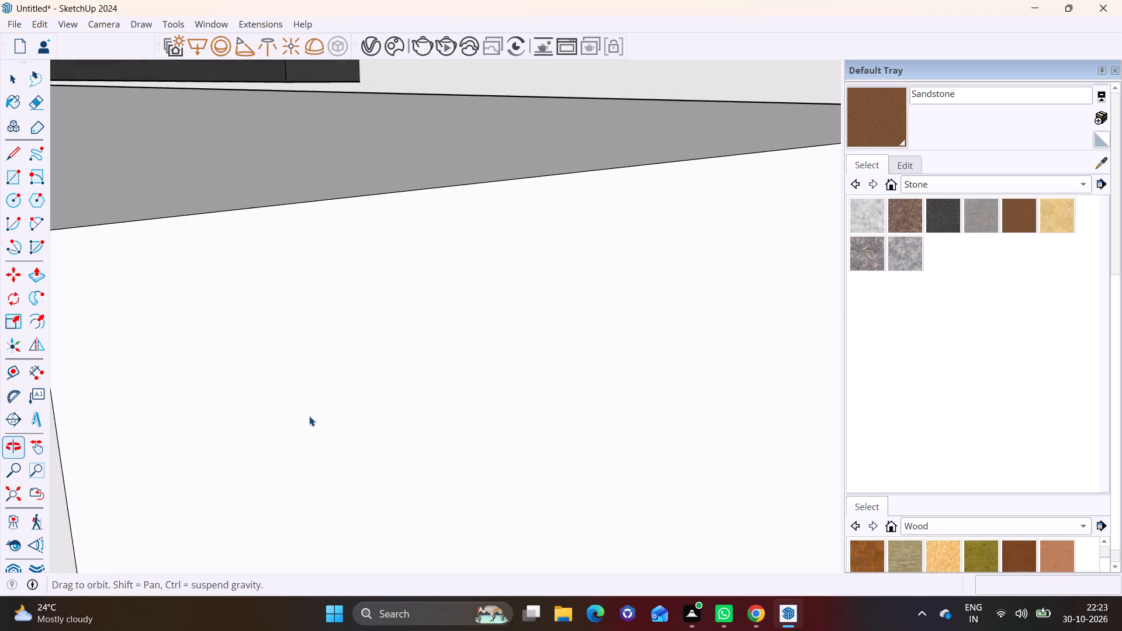
scroll(134, 417, down, 10)
shift+middle_drag(155, 407, 441, 341)
scroll(357, 339, down, 12)
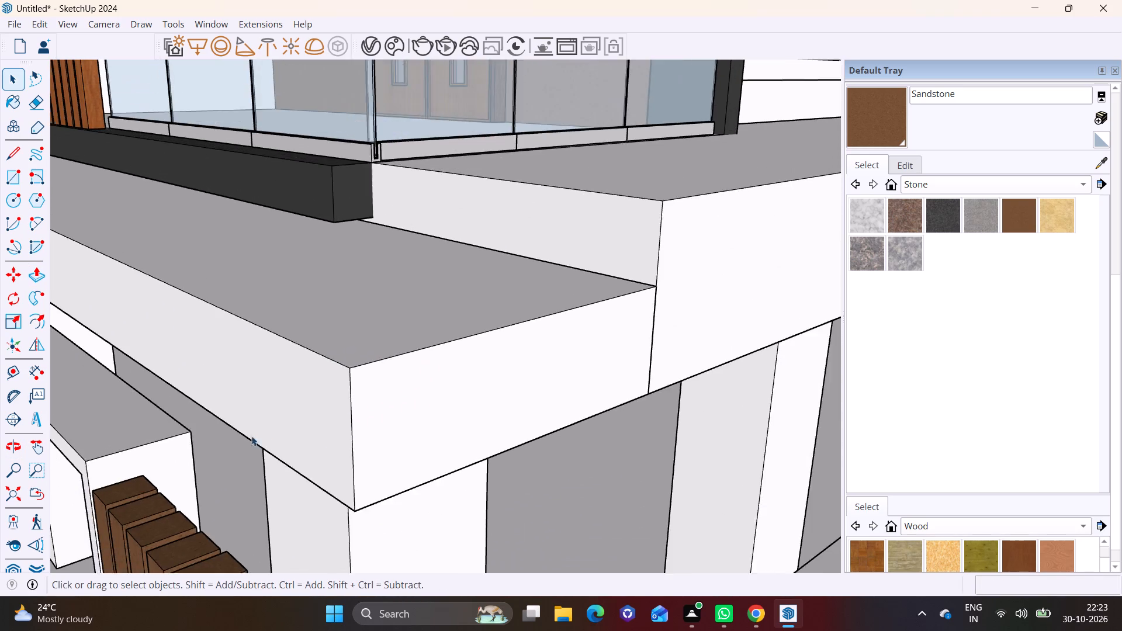
scroll(251, 436, down, 5)
shift+middle_drag(160, 466, 393, 299)
middle_drag(345, 326, 636, 250)
scroll(513, 284, down, 2)
shift+middle_drag(483, 281, 454, 289)
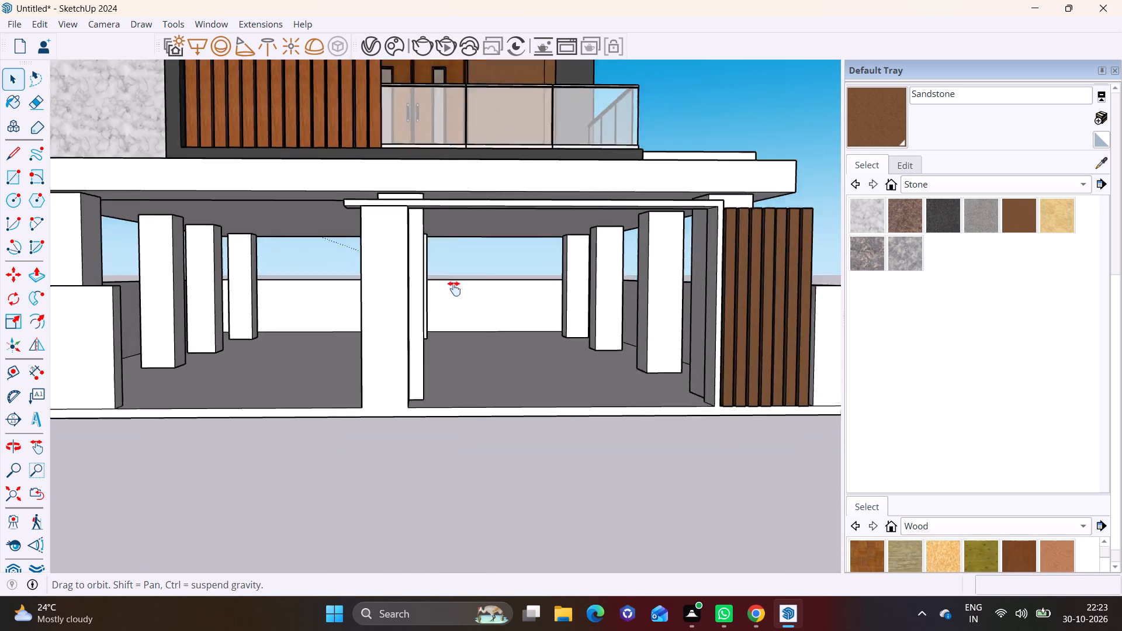
Examine the front frame, pillar and slatted posts from several angles outside the house.
shift+middle_drag(454, 289, 374, 294)
scroll(491, 285, up, 3)
middle_drag(487, 311, 620, 337)
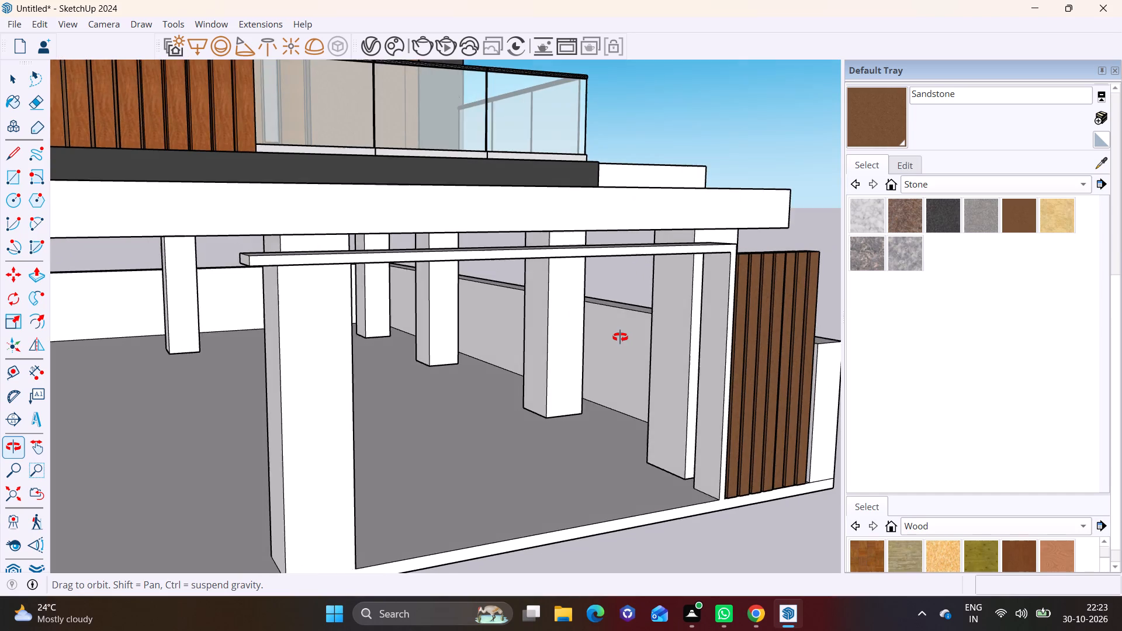
middle_drag(620, 337, 495, 340)
scroll(340, 351, down, 5)
shift+middle_drag(337, 349, 375, 359)
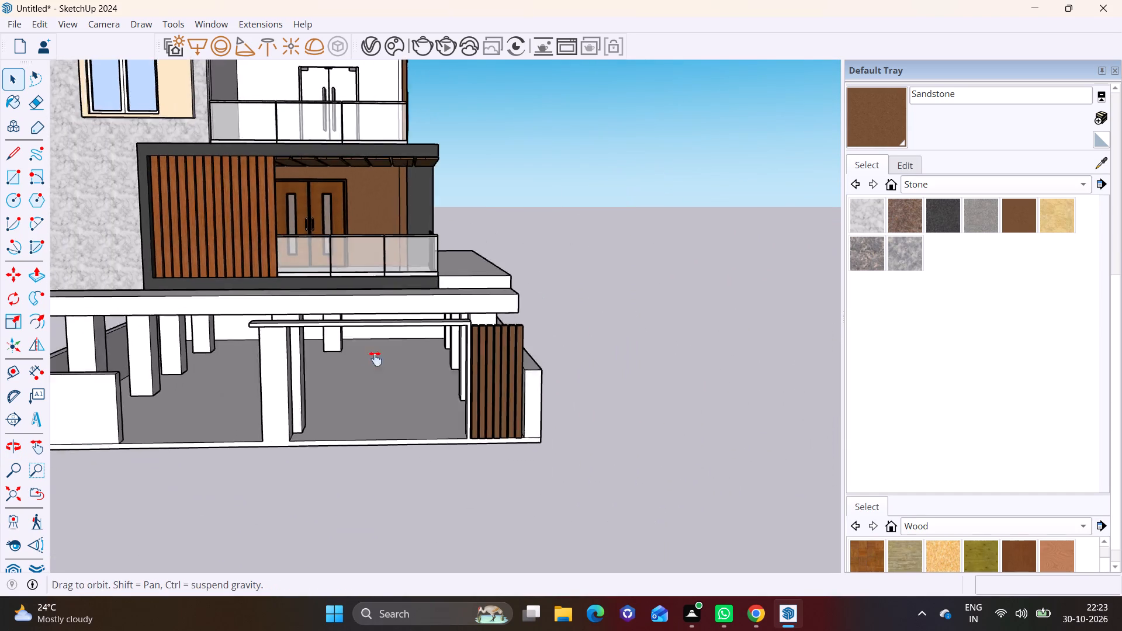
shift+middle_drag(375, 359, 498, 359)
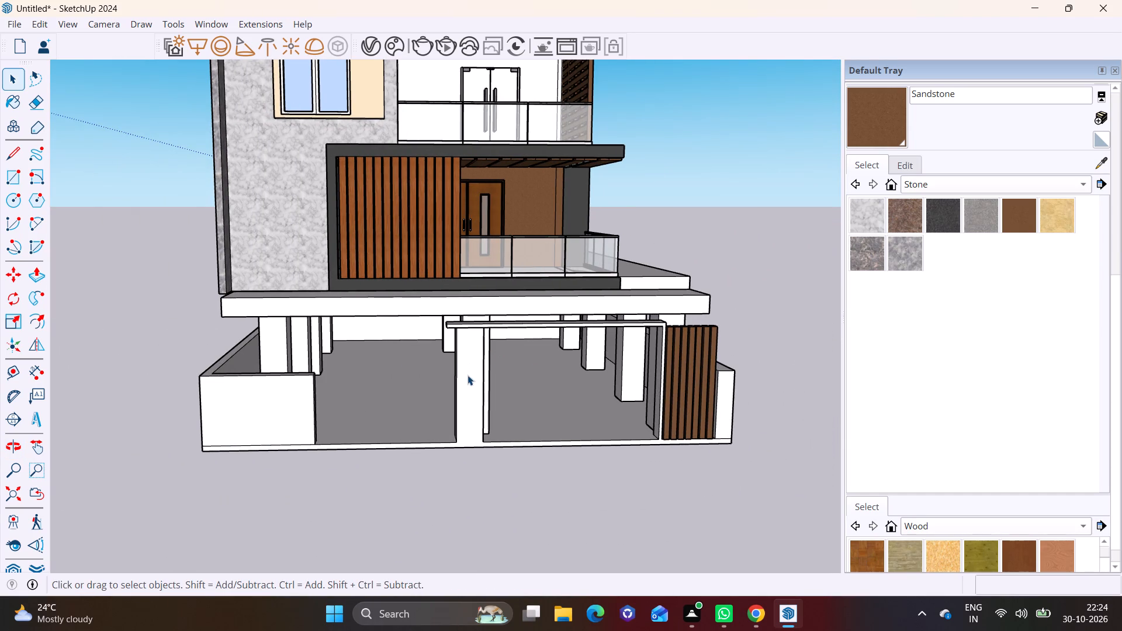
scroll(471, 376, up, 5)
middle_drag(477, 376, 440, 428)
middle_drag(445, 425, 453, 365)
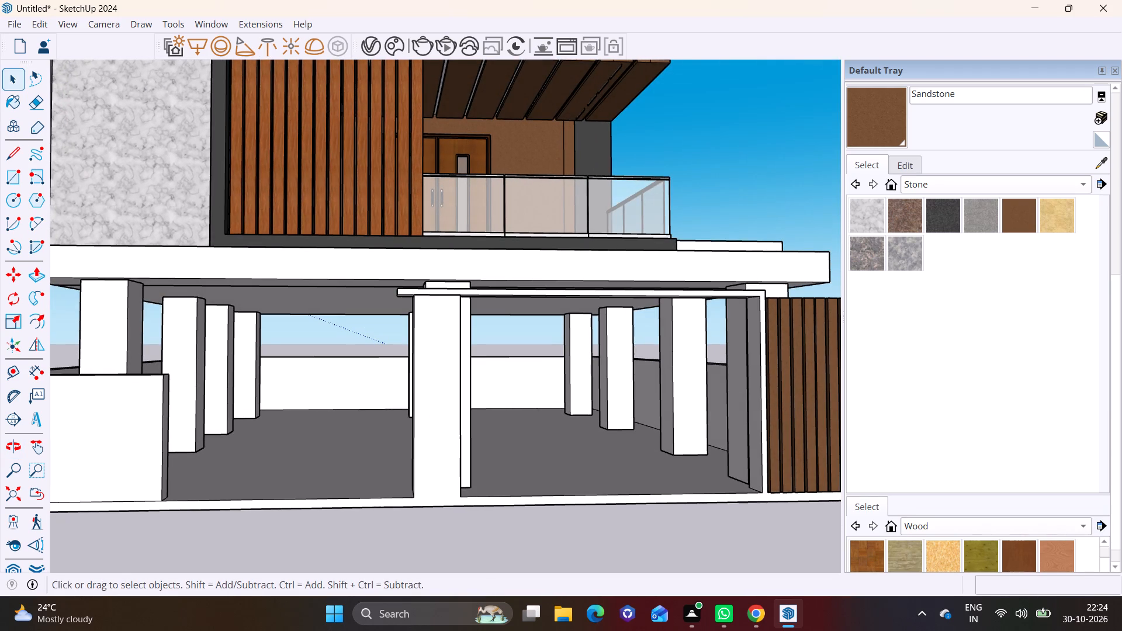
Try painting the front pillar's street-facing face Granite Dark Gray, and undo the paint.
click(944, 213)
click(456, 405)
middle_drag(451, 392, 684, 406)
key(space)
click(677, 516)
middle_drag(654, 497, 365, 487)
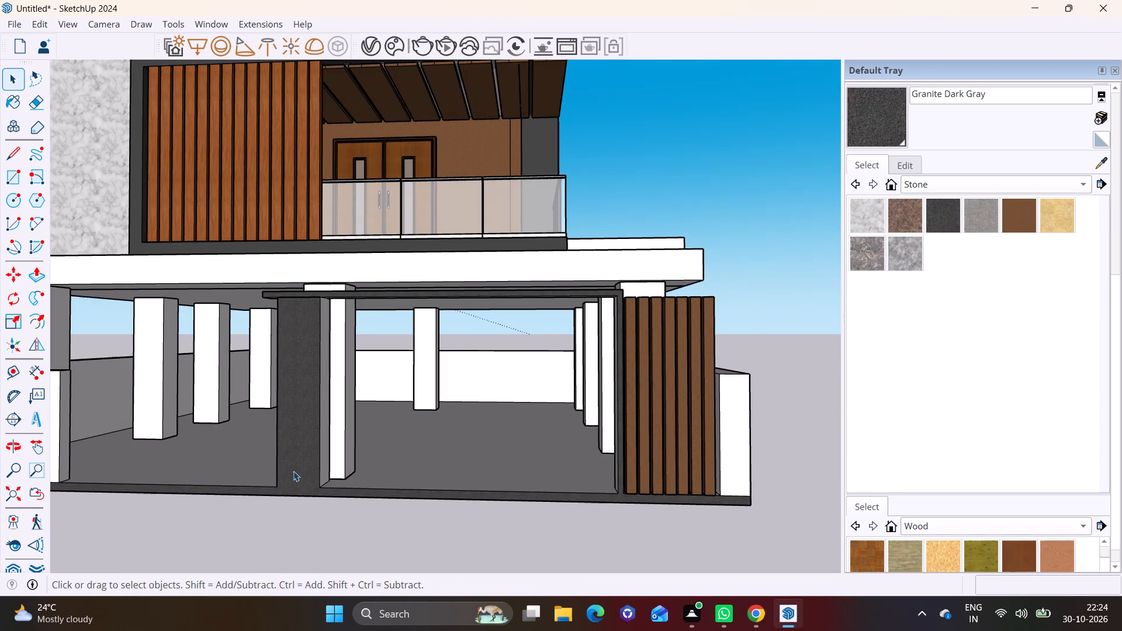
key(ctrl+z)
Draw a line across the foot of the front pillar to separate its face from the base kerb.
click(9, 154)
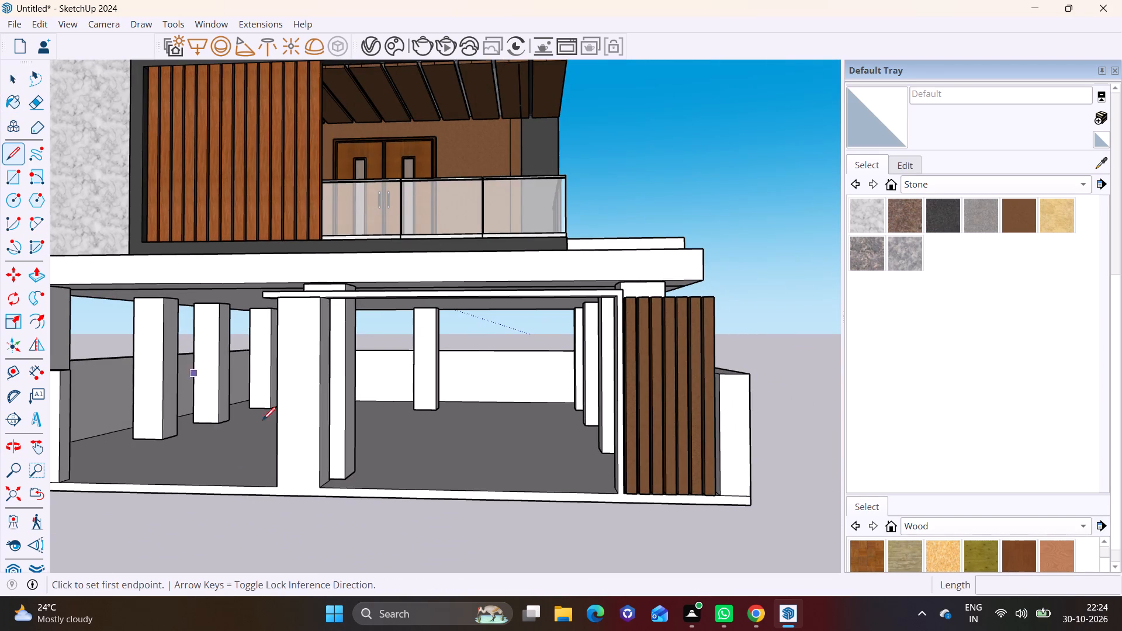
scroll(290, 464, up, 5)
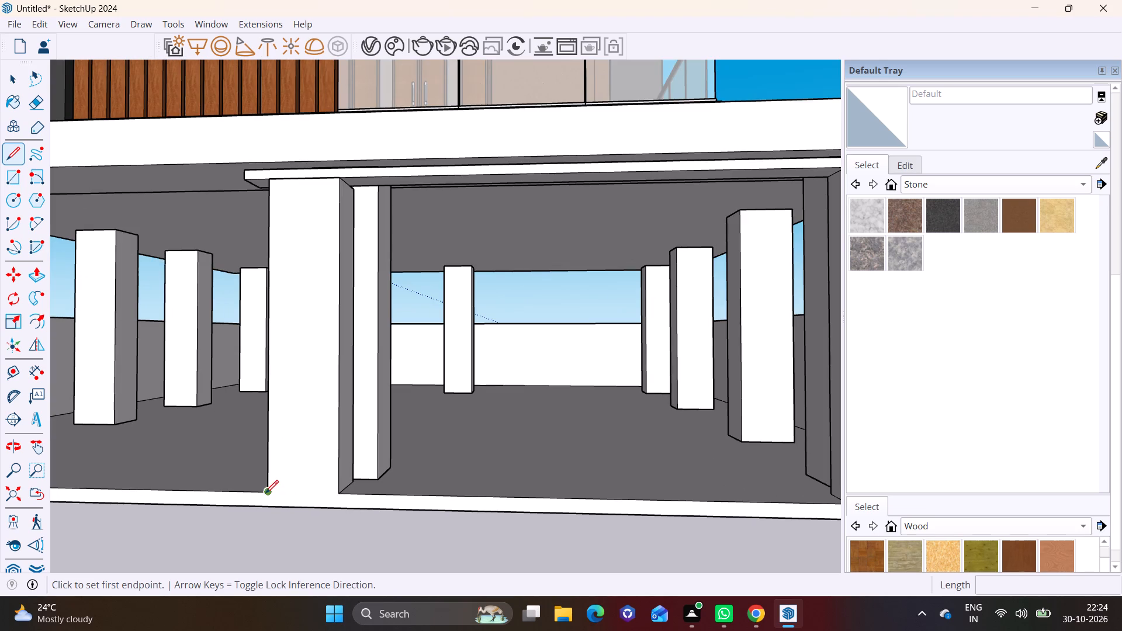
click(265, 493)
click(340, 493)
key(space)
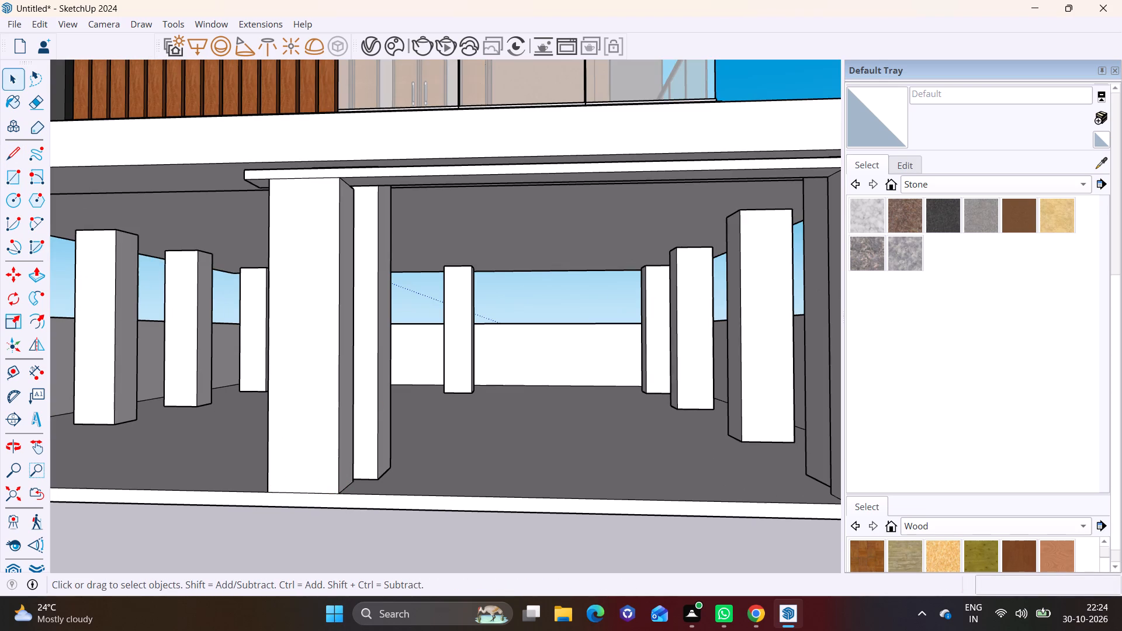
Paint the front face and both side faces of the front pillar with Granite Dark Gray.
click(939, 216)
click(330, 328)
middle_drag(302, 328, 237, 341)
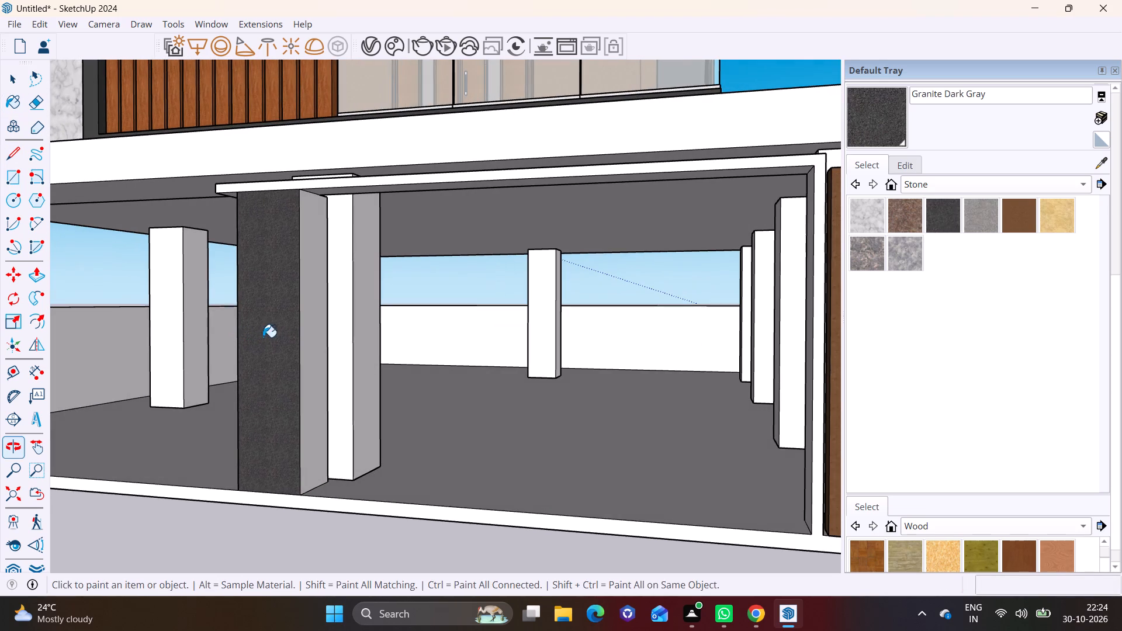
click(307, 331)
middle_drag(261, 335, 558, 358)
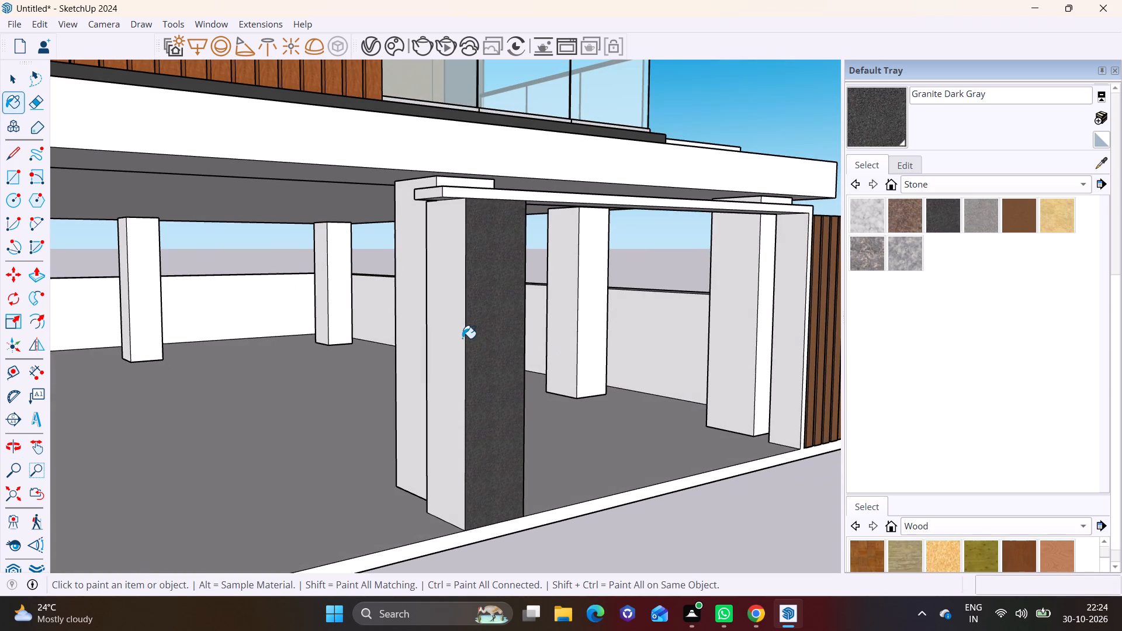
click(462, 338)
key(space)
scroll(629, 417, down, 4)
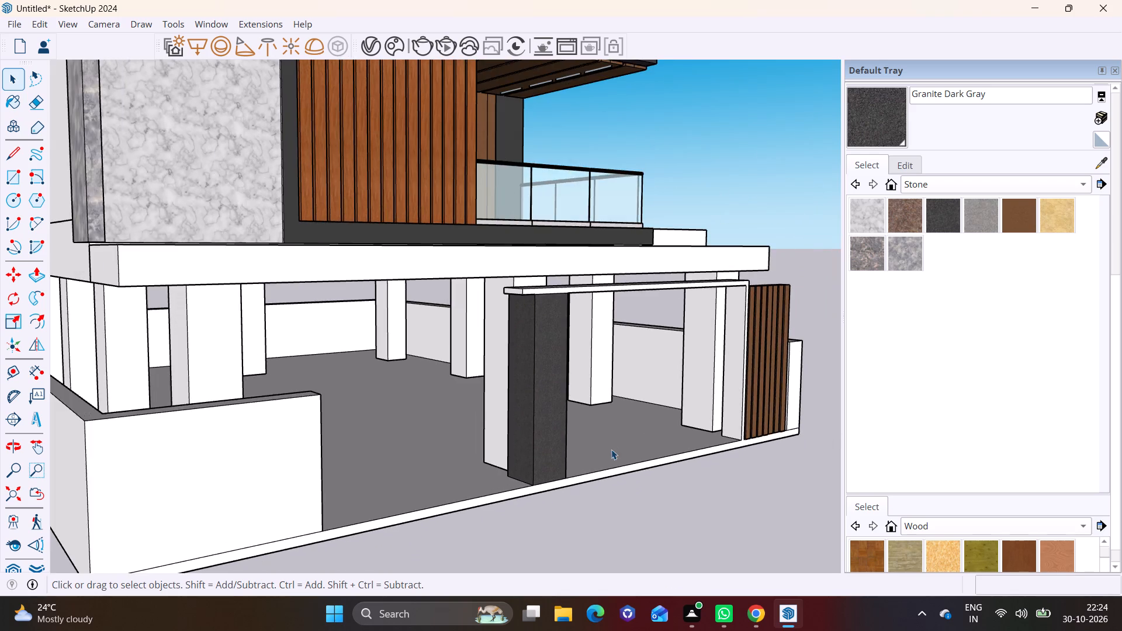
Draw a rectangle about 11 7/8" by 6 7/8" on the floor against the granite pillar's side, starting at its front corner.
middle_drag(611, 450, 397, 418)
shift+middle_drag(309, 394, 453, 419)
scroll(378, 417, up, 3)
shift+middle_drag(458, 442, 356, 380)
middle_drag(501, 419, 579, 434)
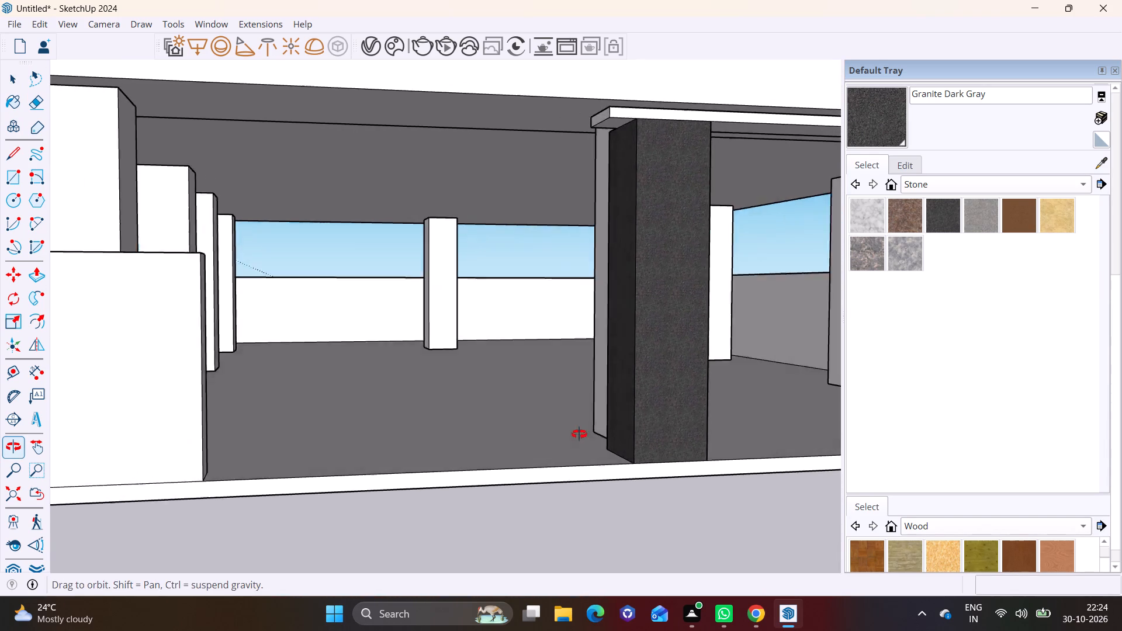
middle_drag(579, 434, 592, 437)
scroll(570, 446, up, 3)
click(16, 171)
shift+middle_drag(491, 398, 489, 398)
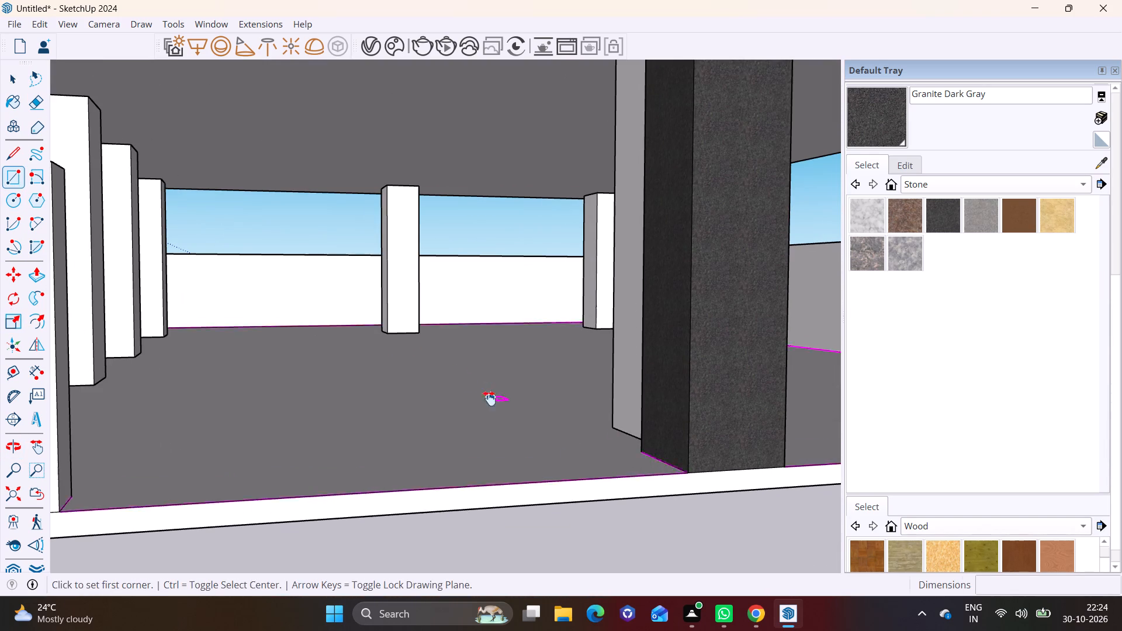
shift+middle_drag(489, 398, 401, 312)
middle_drag(445, 355, 495, 480)
scroll(502, 348, up, 9)
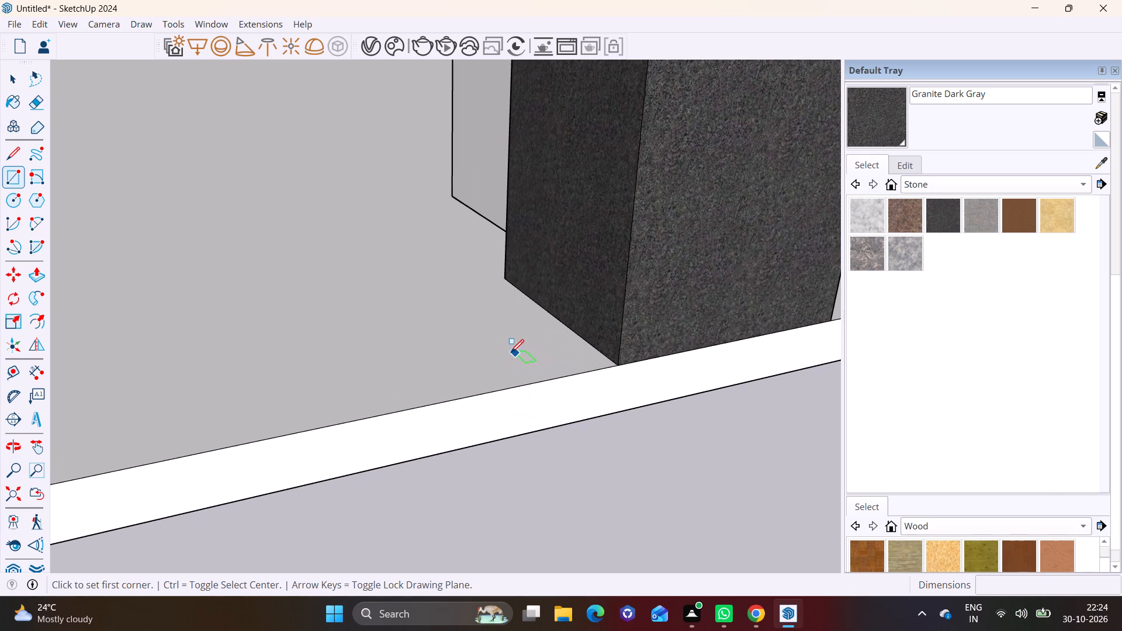
click(611, 360)
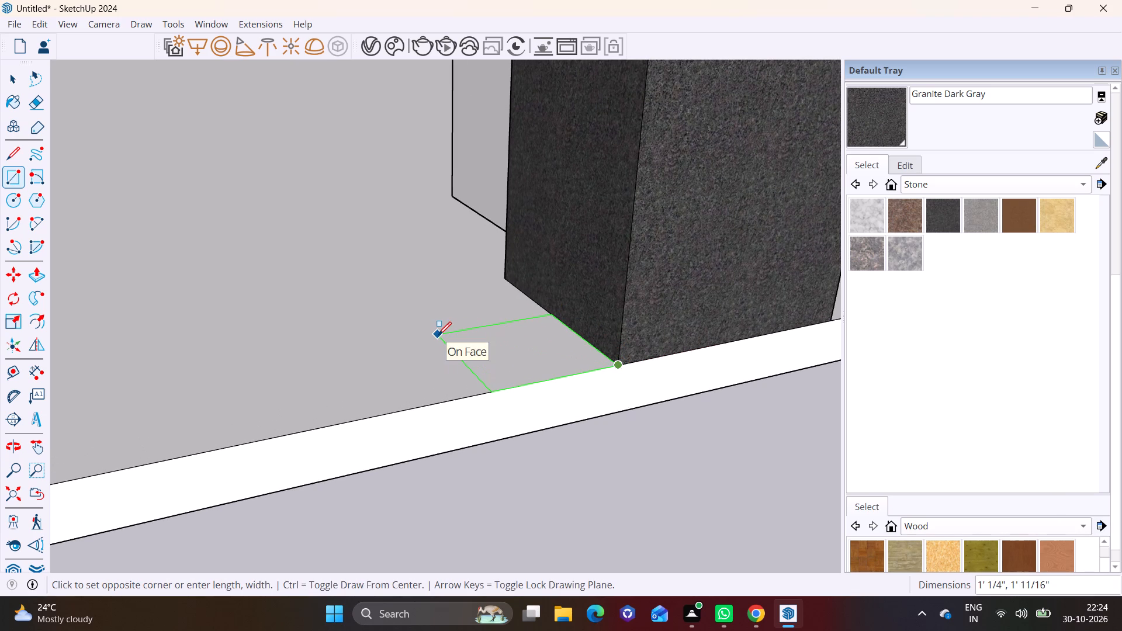
click(493, 327)
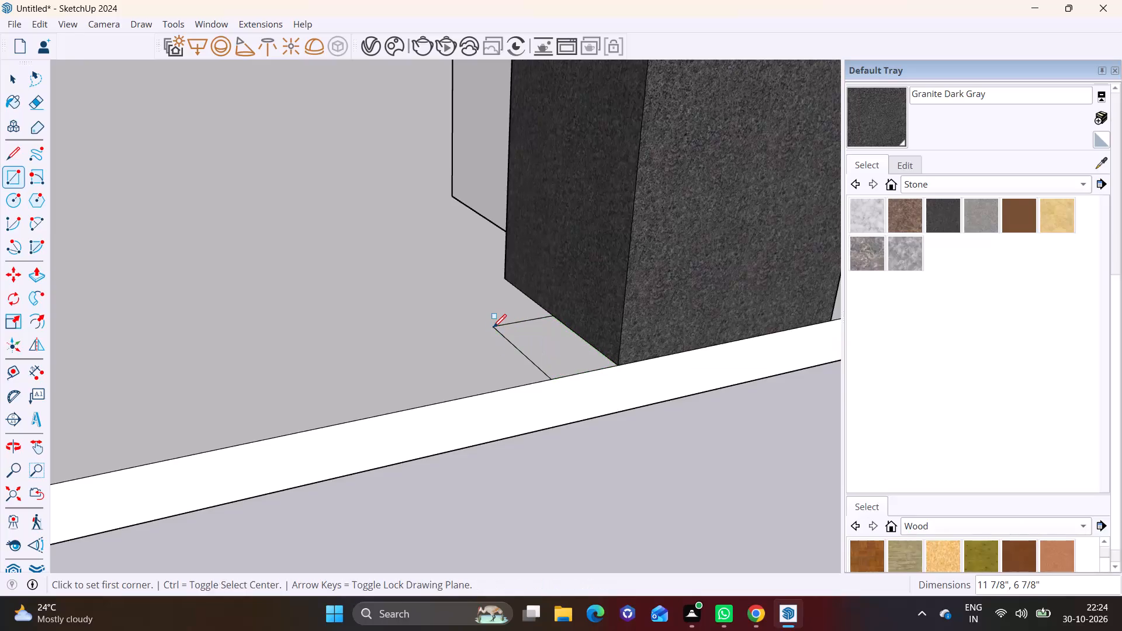
key(space)
Push/Pull the rectangle up to the height of the existing front boundary wall, about 5' 6 1/2".
click(564, 358)
click(40, 276)
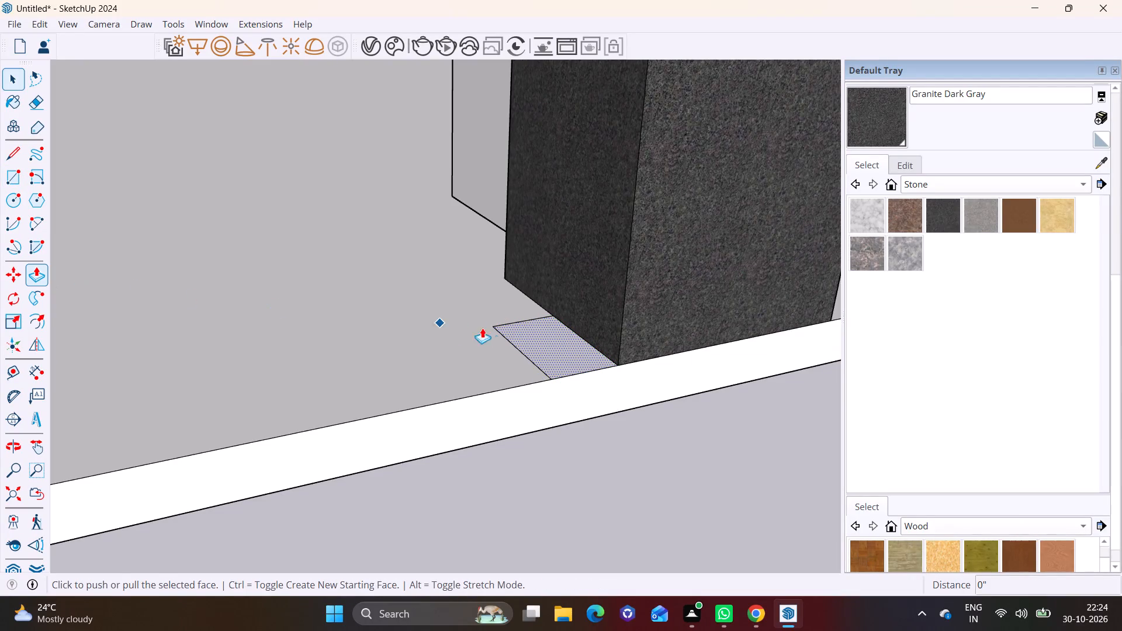
drag(563, 348, 566, 339)
drag(575, 352, 572, 341)
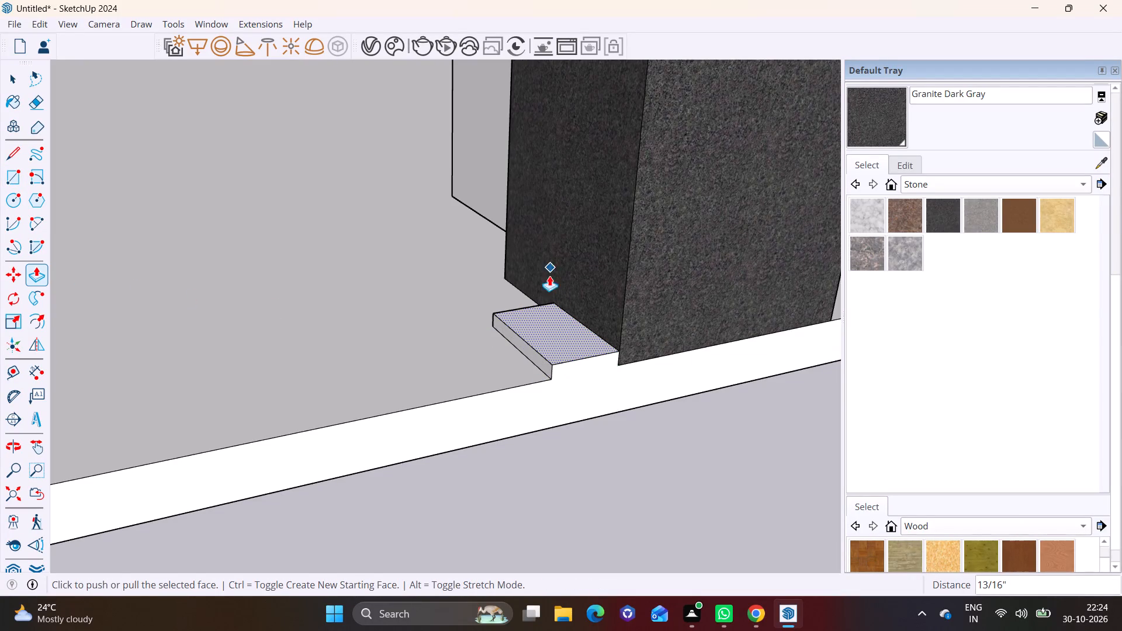
drag(555, 335, 554, 153)
scroll(554, 153, down, 5)
shift+middle_drag(557, 133, 673, 370)
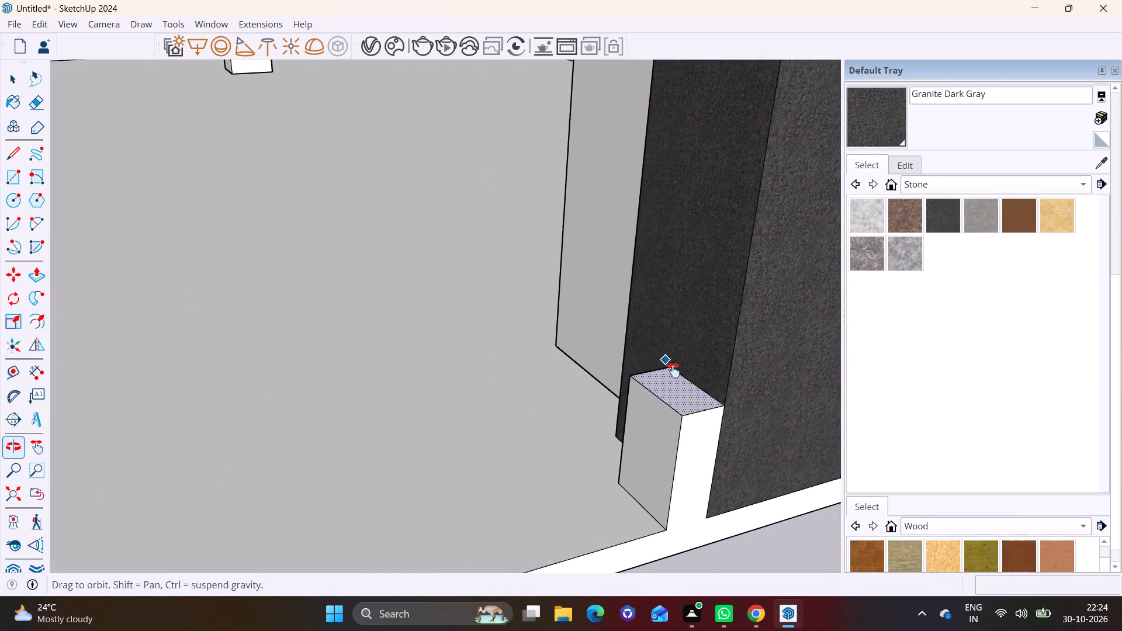
shift+middle_drag(673, 370, 689, 386)
drag(704, 424, 725, 115)
scroll(718, 183, down, 13)
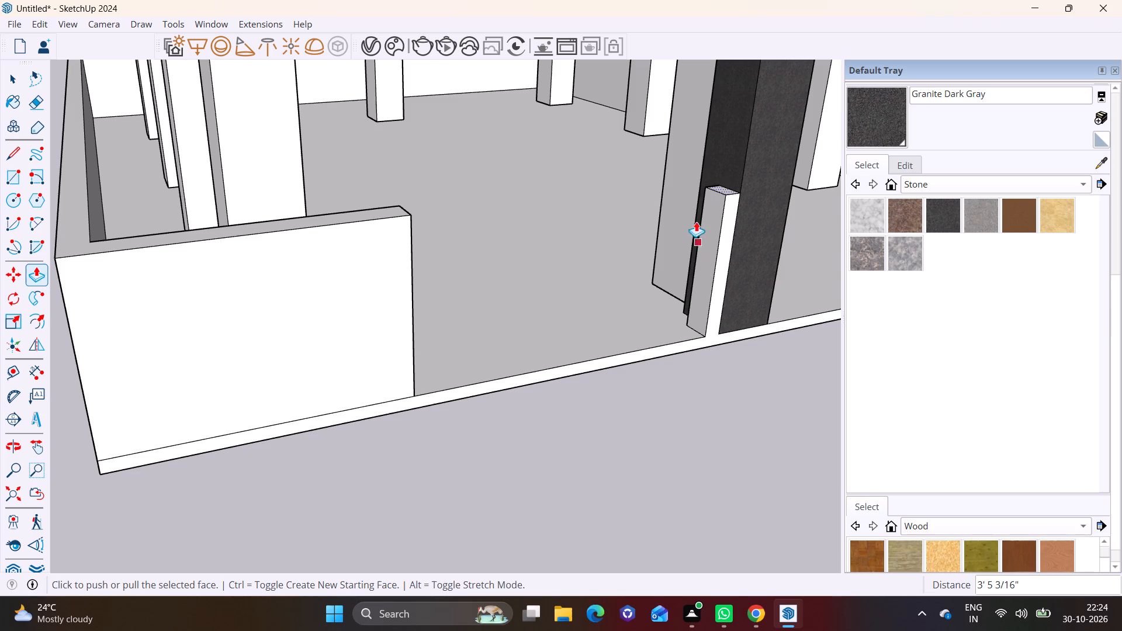
drag(729, 190, 714, 175)
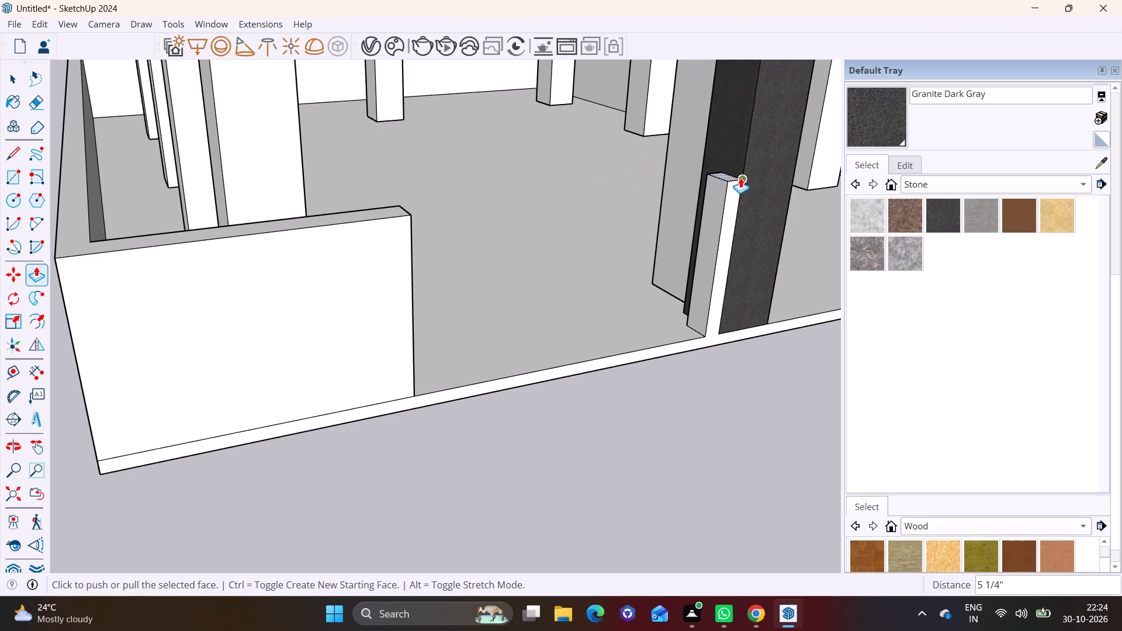
drag(732, 178, 404, 211)
click(404, 211)
scroll(649, 275, up, 3)
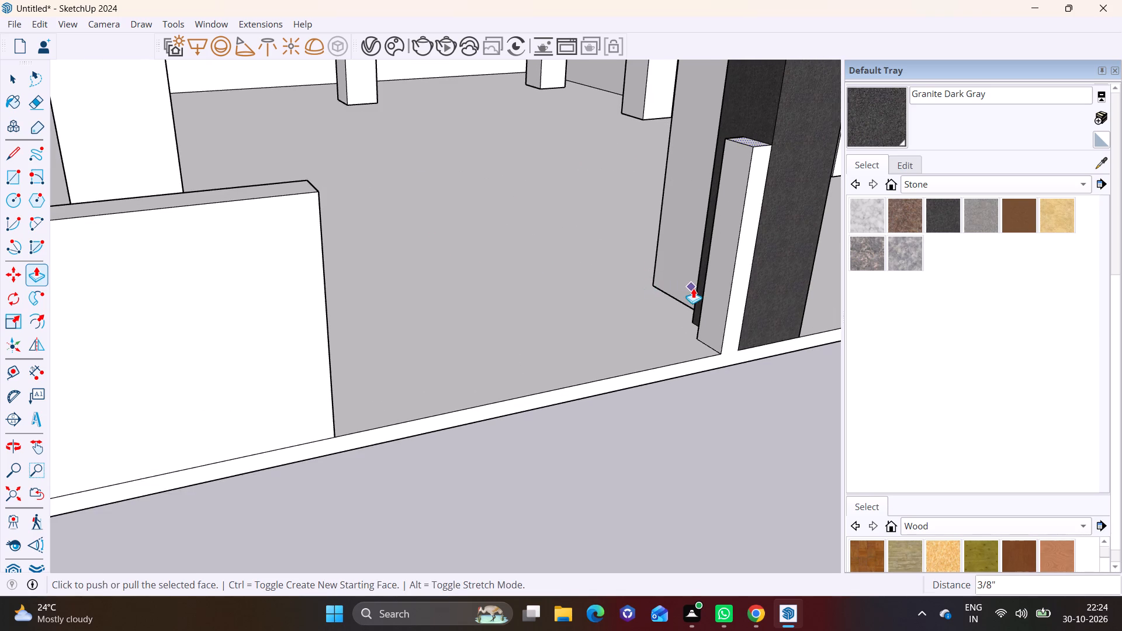
key(space)
Push/Pull the new block's side face towards the existing boundary wall to form a wall panel, leaving a narrow gap.
click(739, 245)
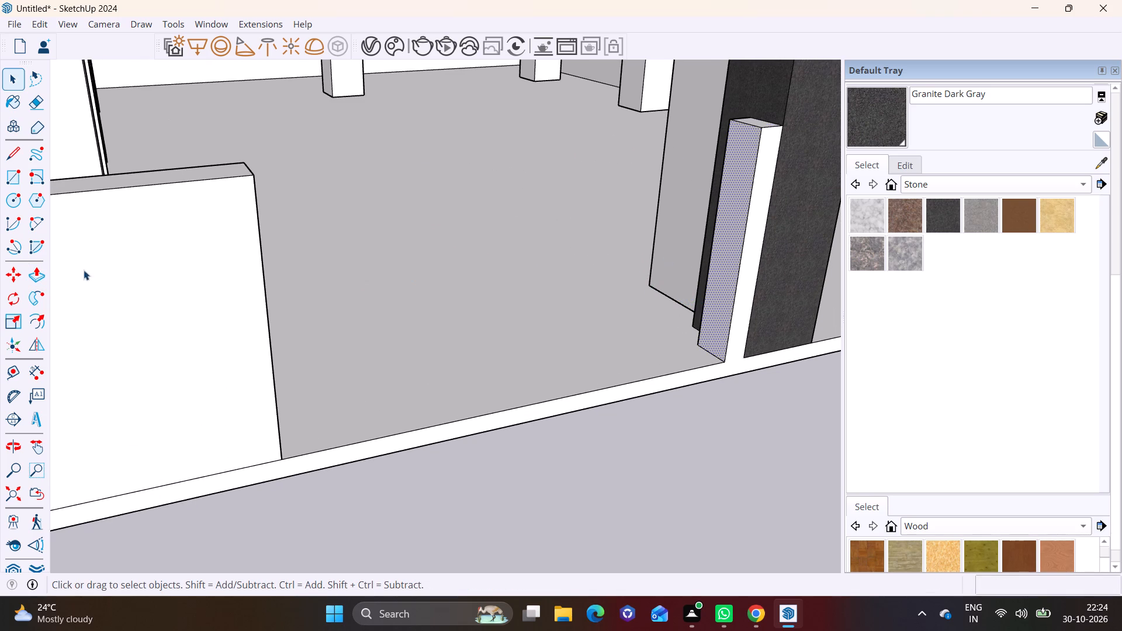
click(34, 269)
click(724, 243)
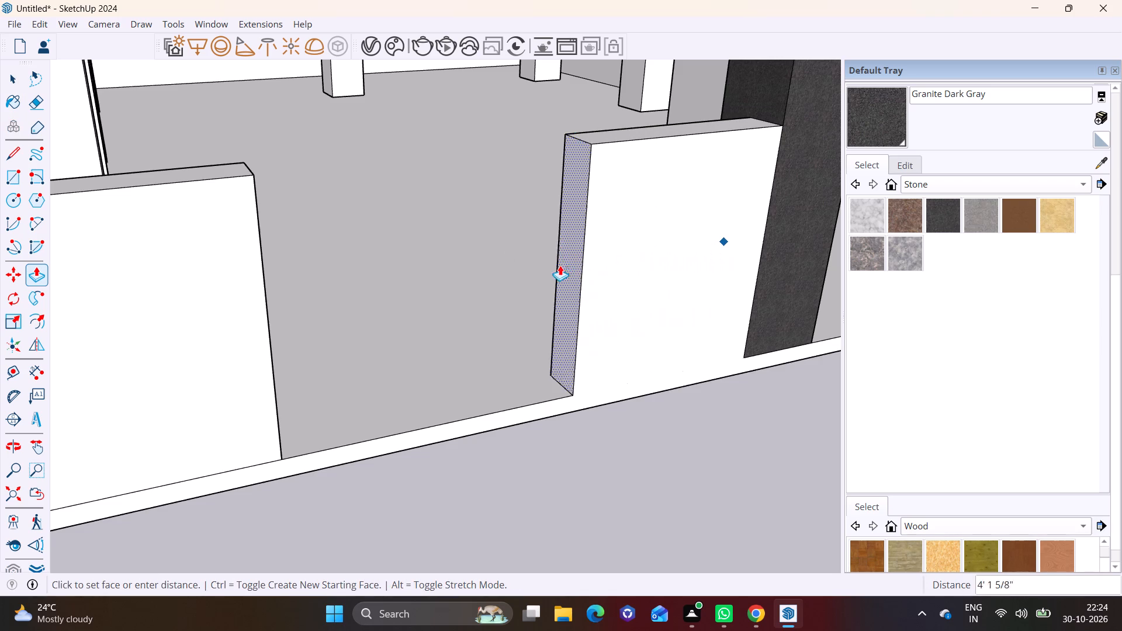
click(381, 285)
scroll(392, 360, up, 1)
middle_drag(392, 360, 282, 349)
key(space)
click(323, 456)
scroll(330, 422, down, 6)
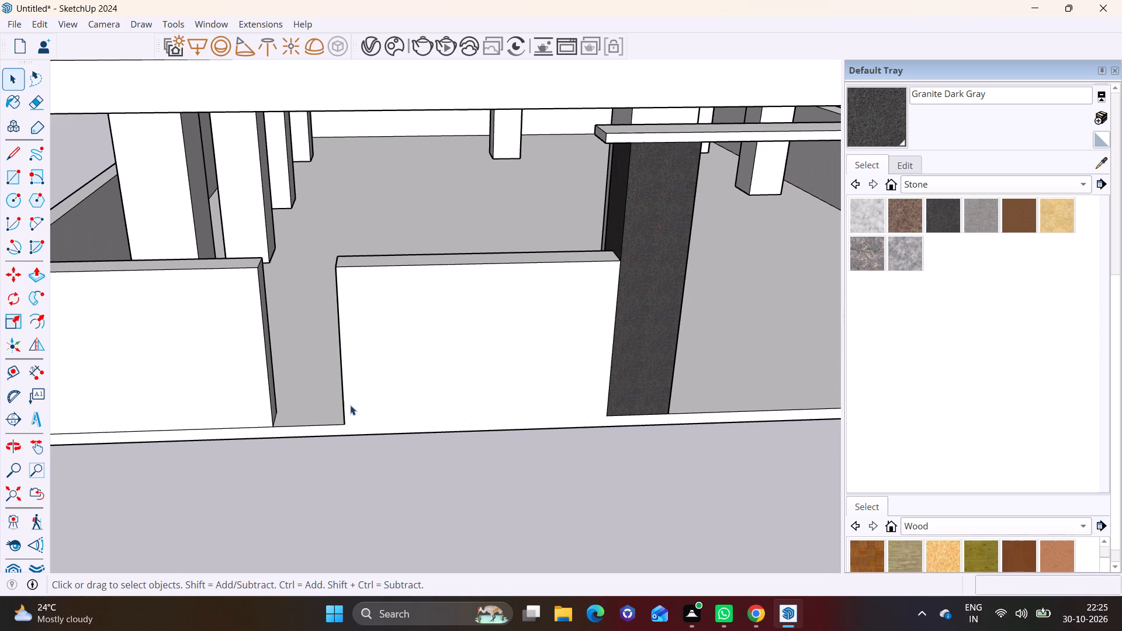
Draw a full-height rectangle about 8 7/8" by 5' 6 1/2" on the front face at the new wall's free end.
middle_click(386, 375)
shift+middle_drag(378, 374, 368, 386)
middle_drag(370, 375, 393, 275)
scroll(389, 300, down, 1)
middle_drag(434, 318, 288, 314)
scroll(280, 304, up, 5)
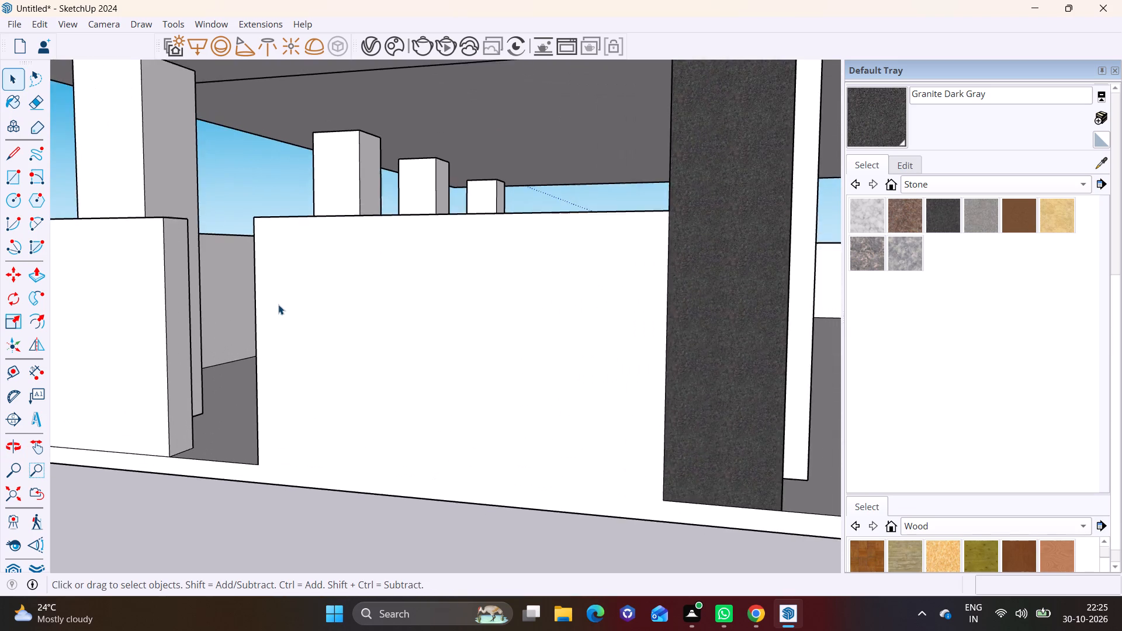
scroll(278, 304, up, 2)
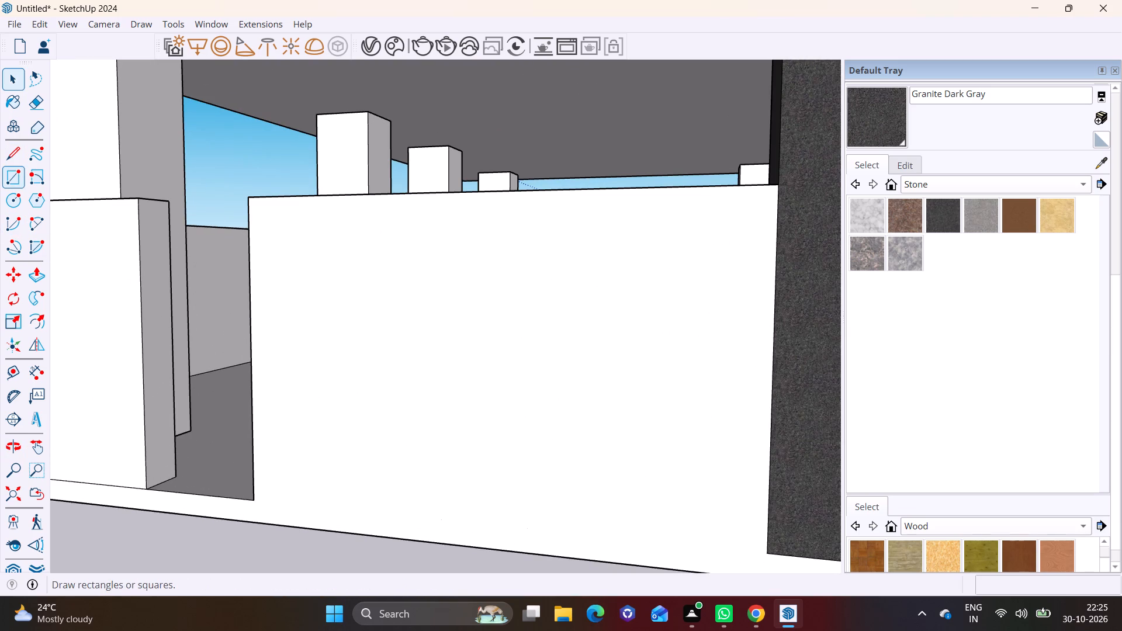
click(13, 179)
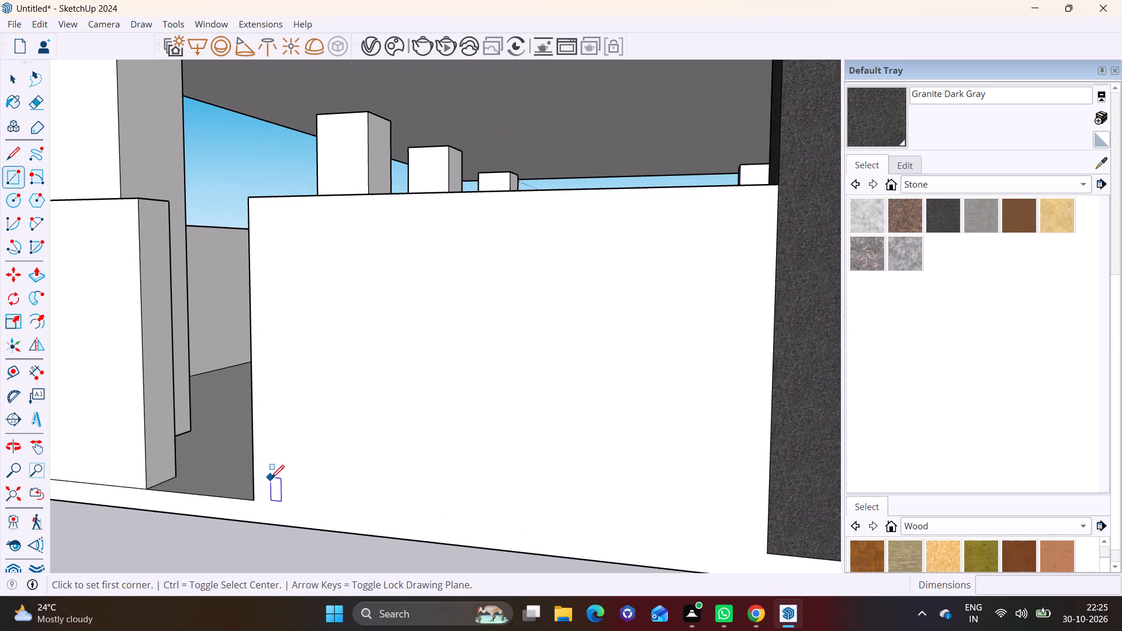
click(257, 497)
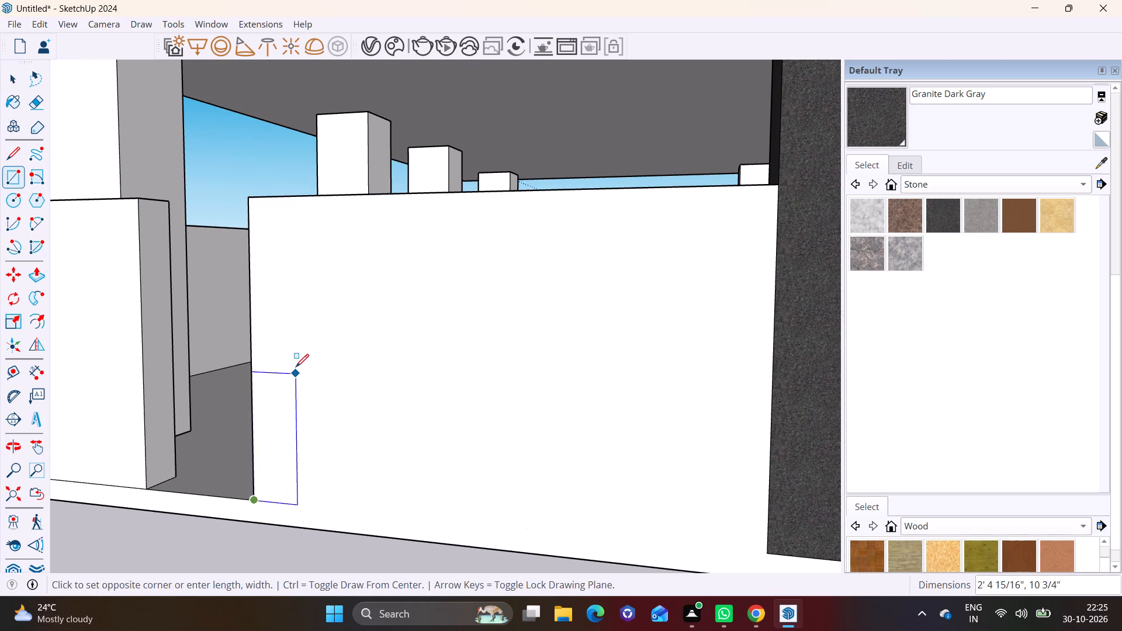
click(286, 198)
key(space)
Push/Pull the vertical strip at the wall's free end outwards about 2 3/8".
click(264, 256)
click(25, 269)
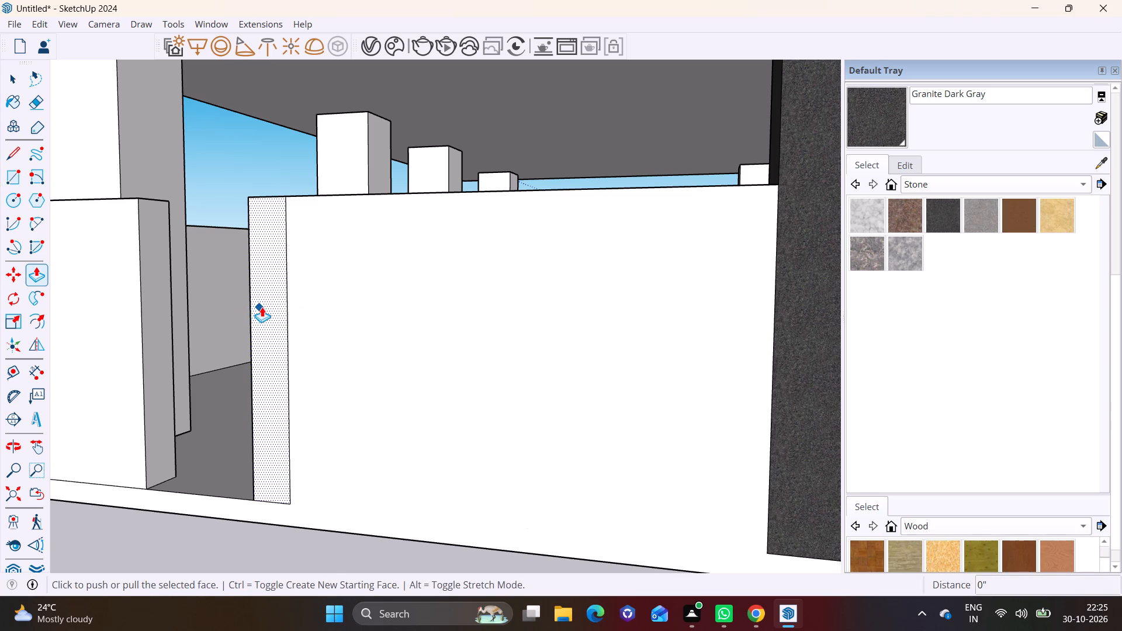
click(262, 307)
click(257, 307)
Draw a short line across the raised strip's inner side face, a little below its top.
click(9, 162)
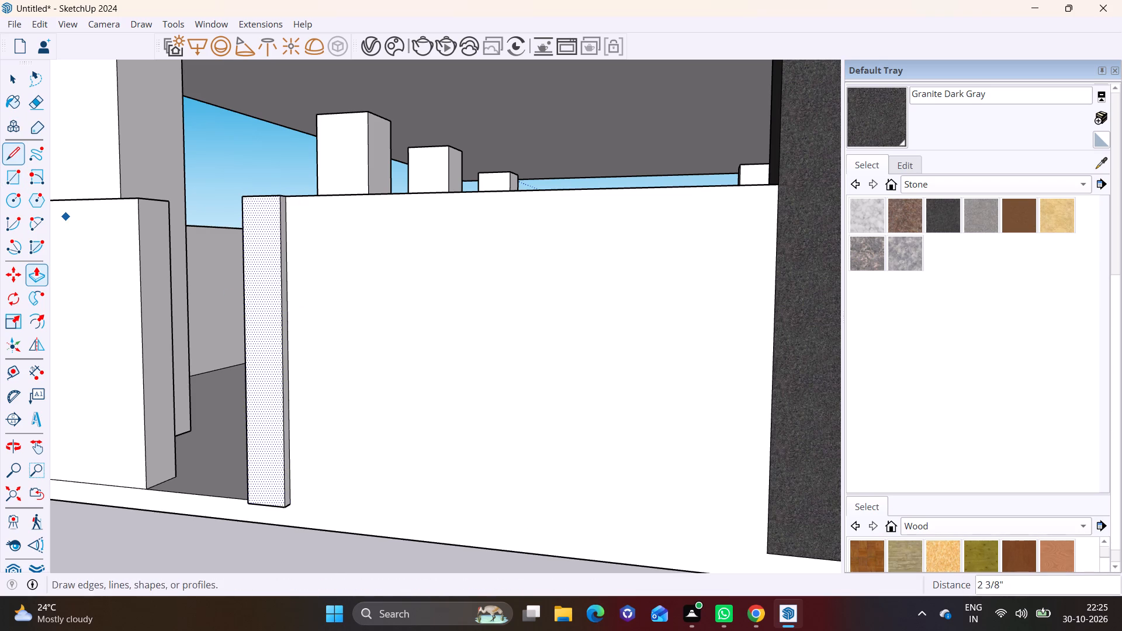
scroll(344, 259, up, 5)
click(248, 217)
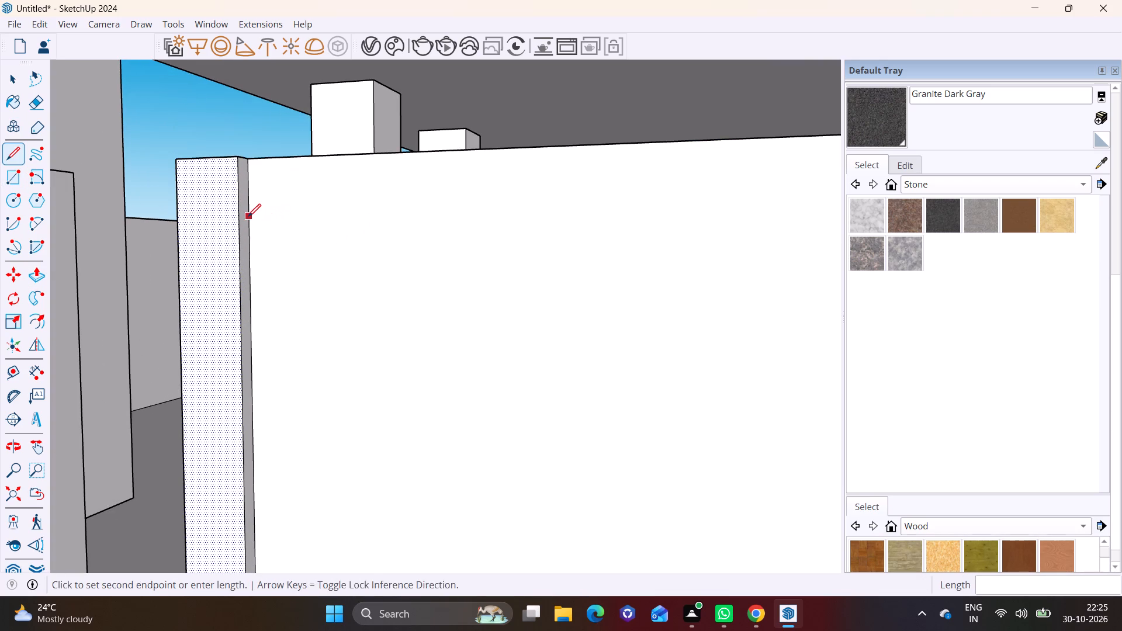
click(241, 217)
key(space)
Push/Pull the upper section of the raised strip's inner side face about 8' 7/8" along the wall's top to the granite pillar.
click(243, 190)
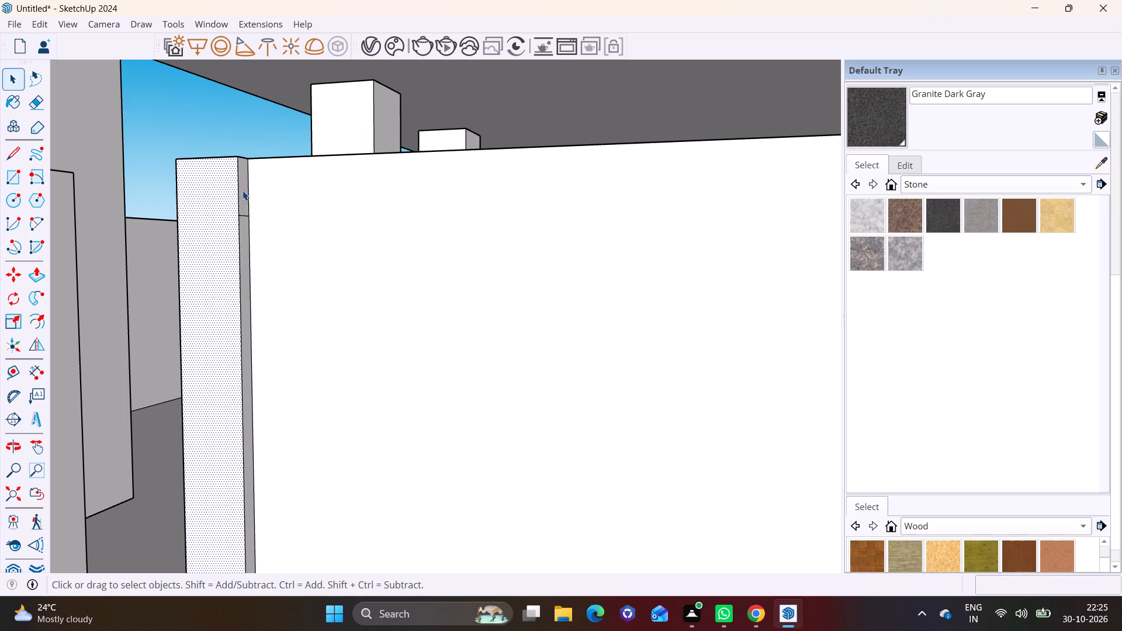
click(43, 267)
click(245, 190)
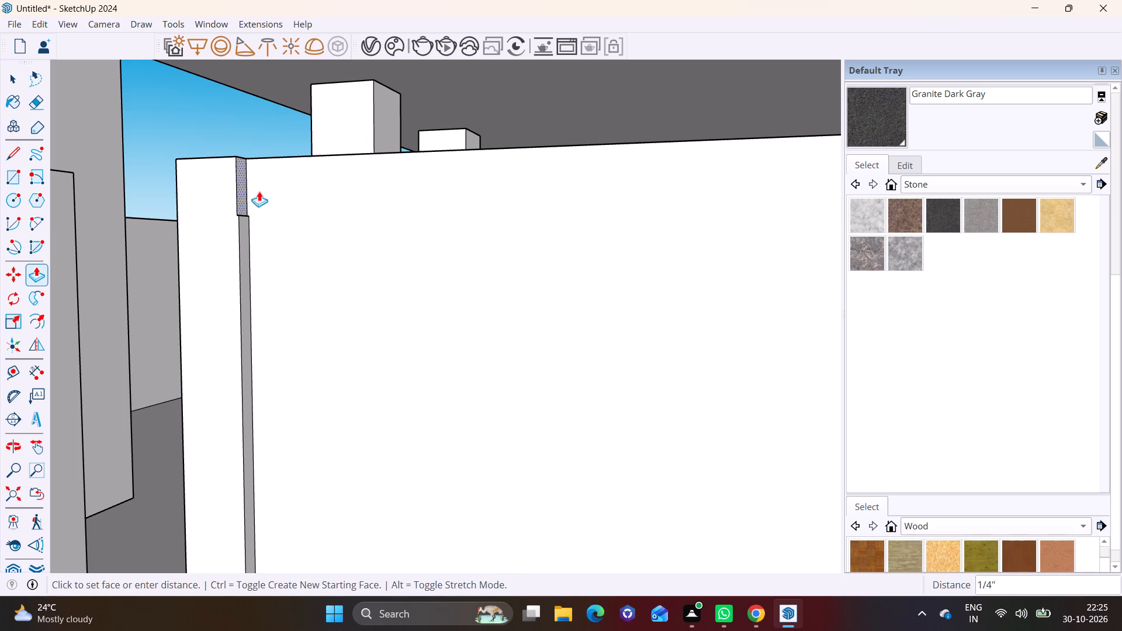
scroll(636, 258, down, 13)
shift+middle_drag(643, 266, 593, 266)
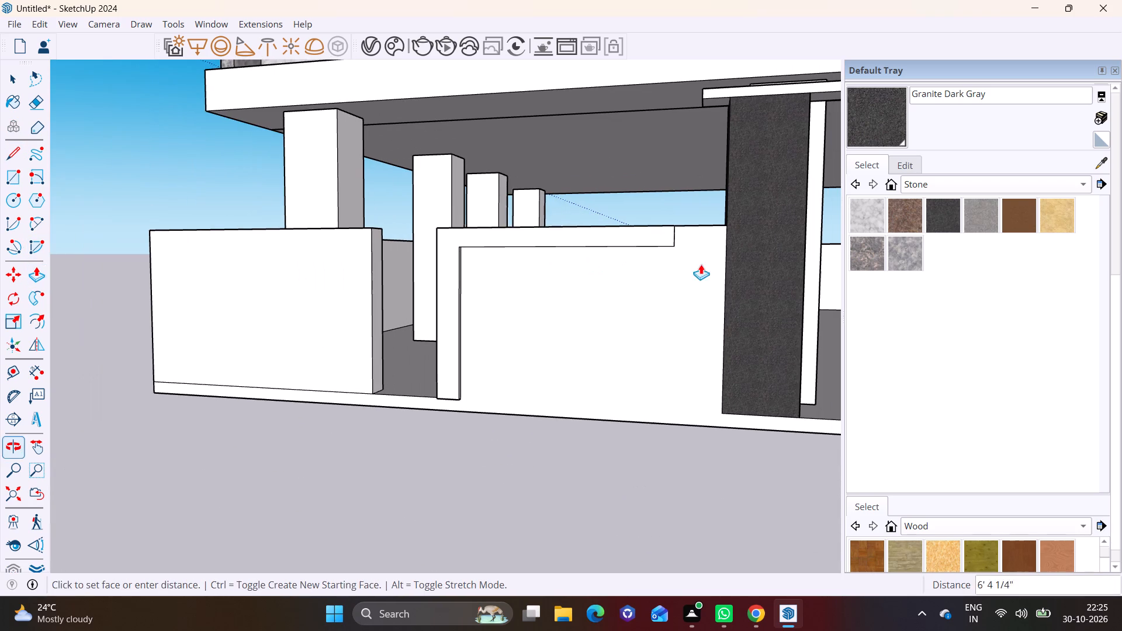
click(732, 266)
Draw a short line across the underside of the raised top border, a little before its end at the granite pillar.
middle_drag(662, 282, 849, 304)
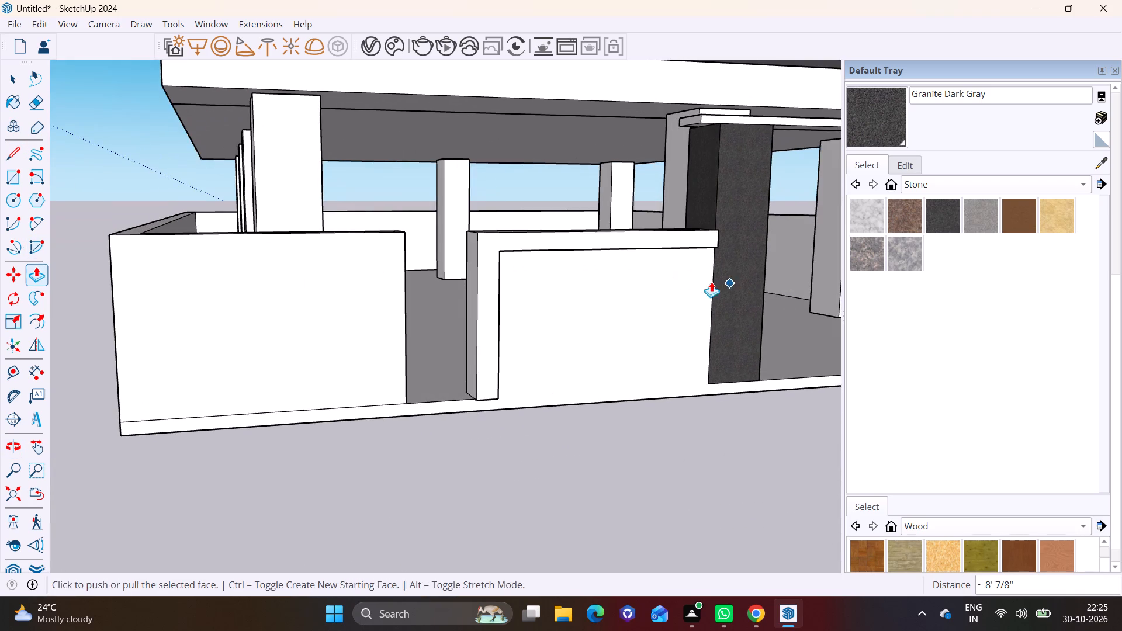
scroll(689, 256, up, 7)
middle_drag(692, 263, 701, 131)
scroll(712, 213, up, 6)
shift+middle_drag(684, 251, 596, 213)
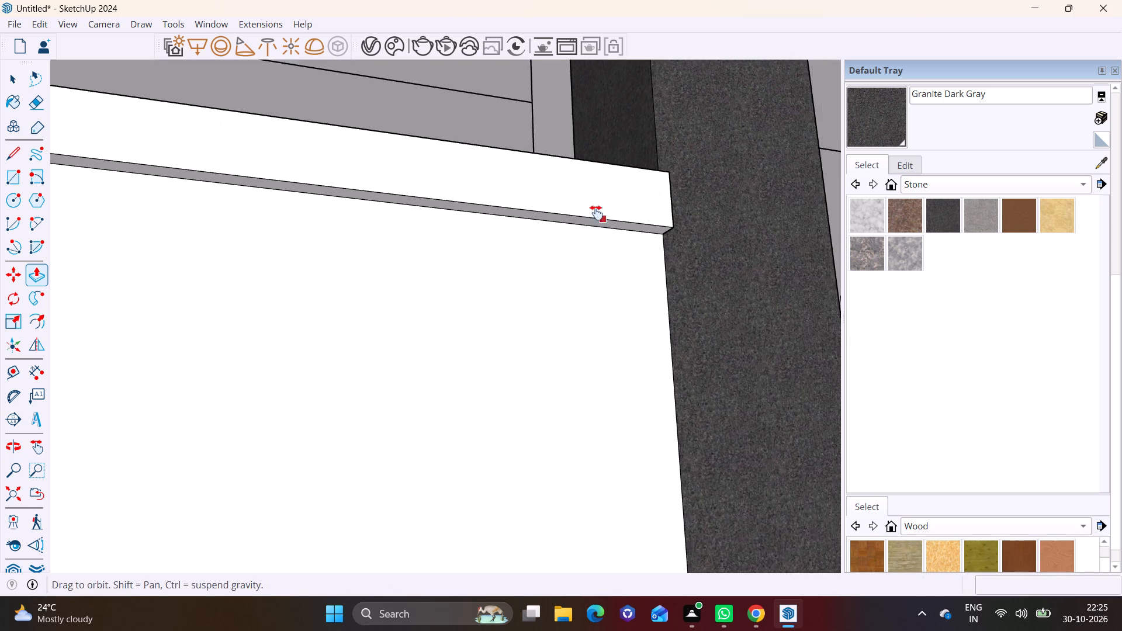
shift+middle_drag(596, 213, 594, 208)
middle_drag(599, 236, 587, 173)
scroll(599, 237, up, 1)
scroll(576, 181, up, 3)
click(2, 149)
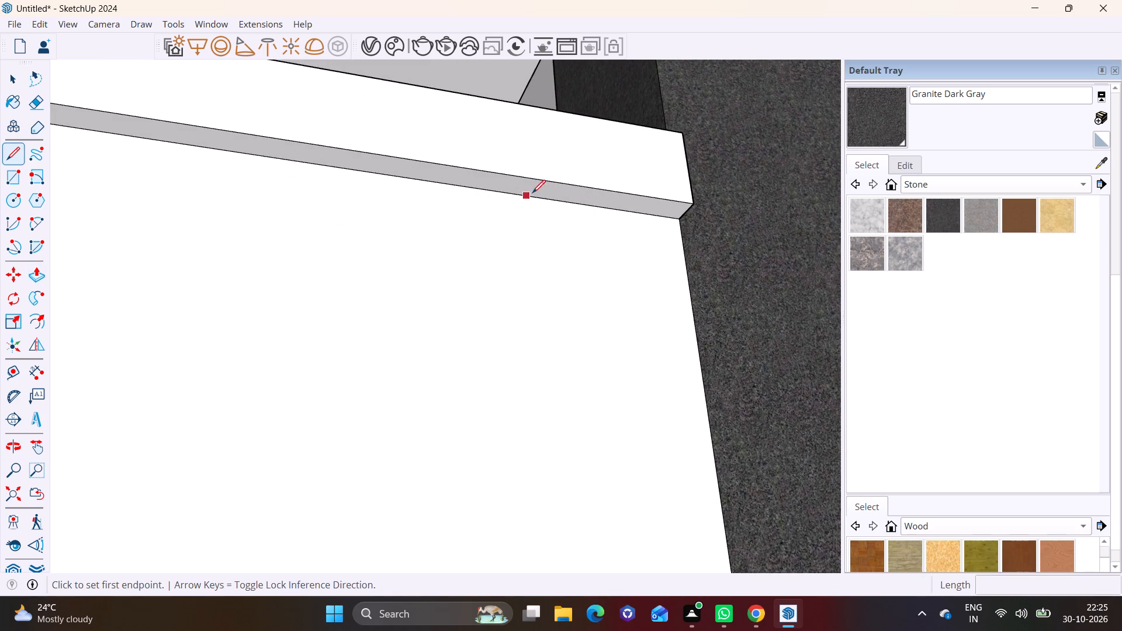
click(603, 206)
click(611, 192)
key(space)
Push/Pull the marked-off underside section beside the granite pillar about 5' 4 1/4" down to the wall's bottom edge.
click(645, 209)
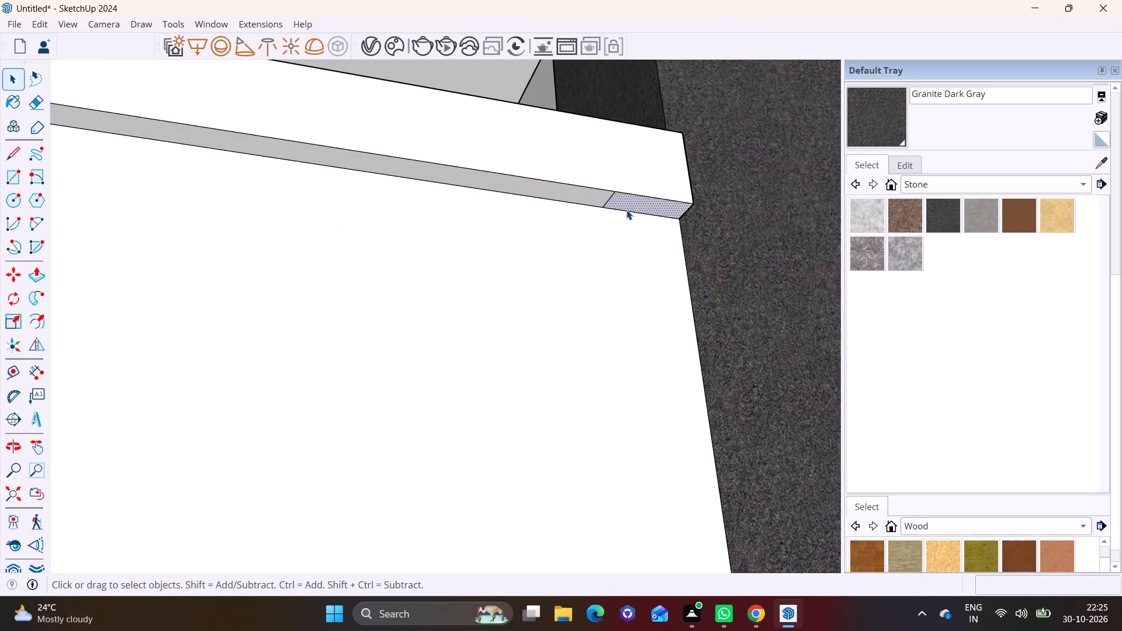
click(37, 261)
click(37, 270)
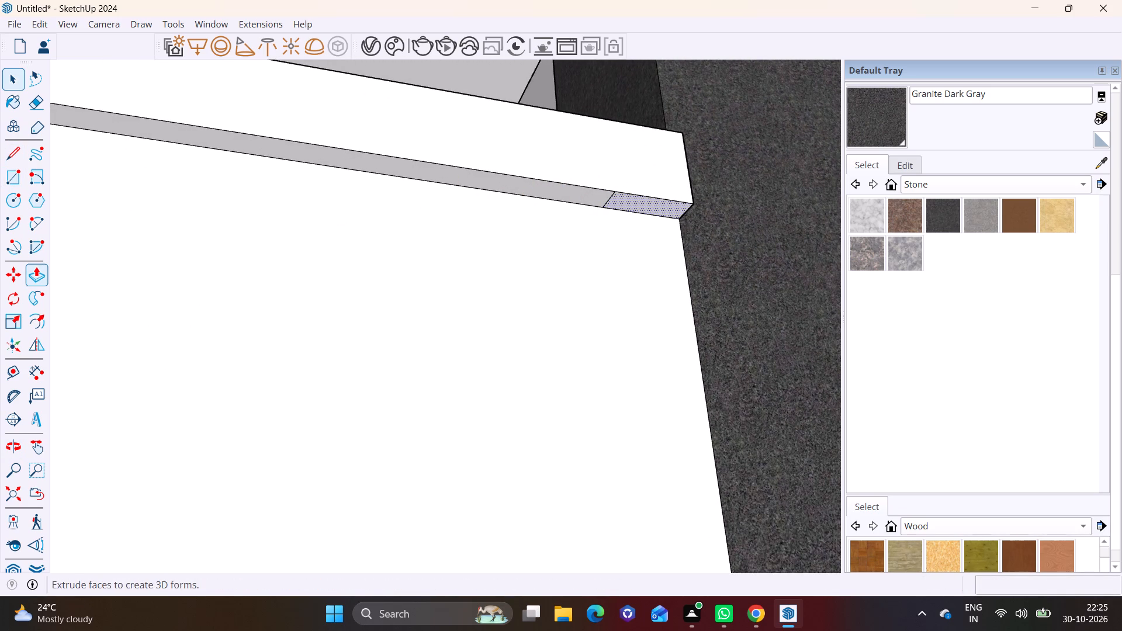
click(636, 204)
scroll(638, 435, down, 13)
shift+middle_drag(628, 479, 673, 220)
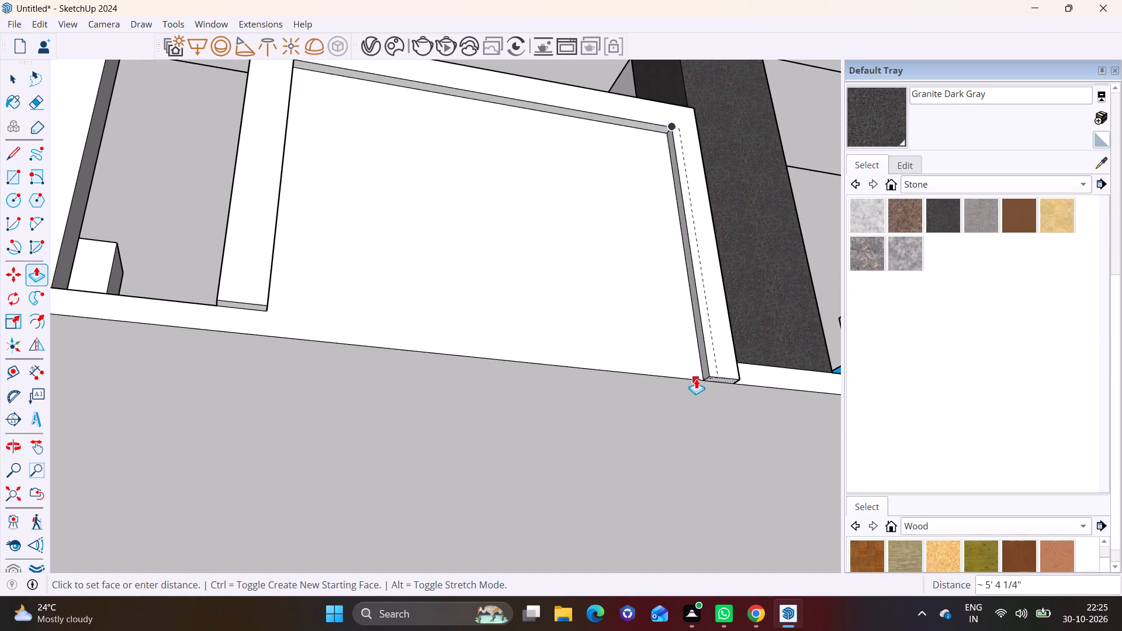
click(696, 379)
Push/Pull the bottom face of the vertical border strip at the wall's free end 5" down to the base's lower edge.
key(space)
click(235, 302)
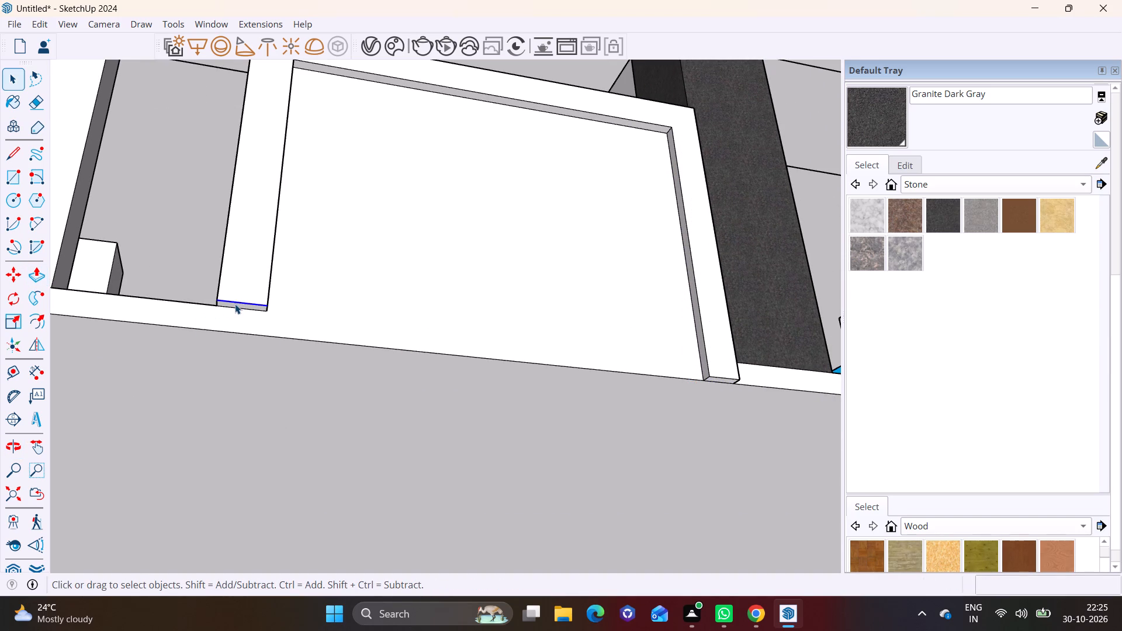
click(235, 304)
click(247, 302)
click(249, 306)
scroll(208, 277, up, 4)
drag(365, 481, 351, 459)
scroll(347, 438, down, 4)
shift+middle_drag(362, 421, 353, 215)
click(360, 267)
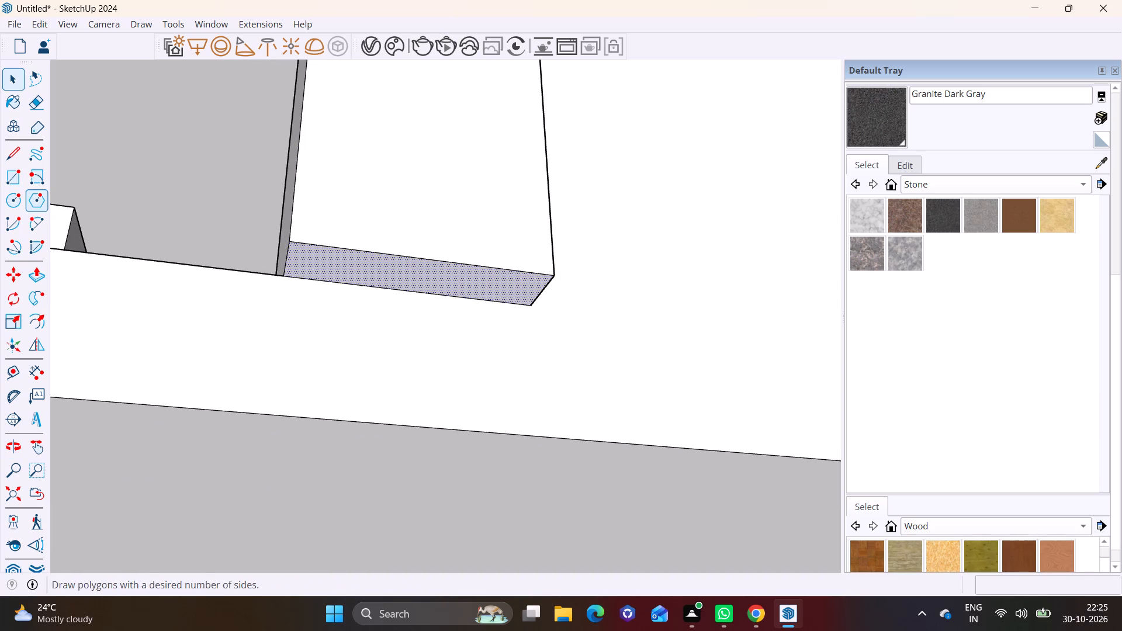
click(39, 282)
click(327, 256)
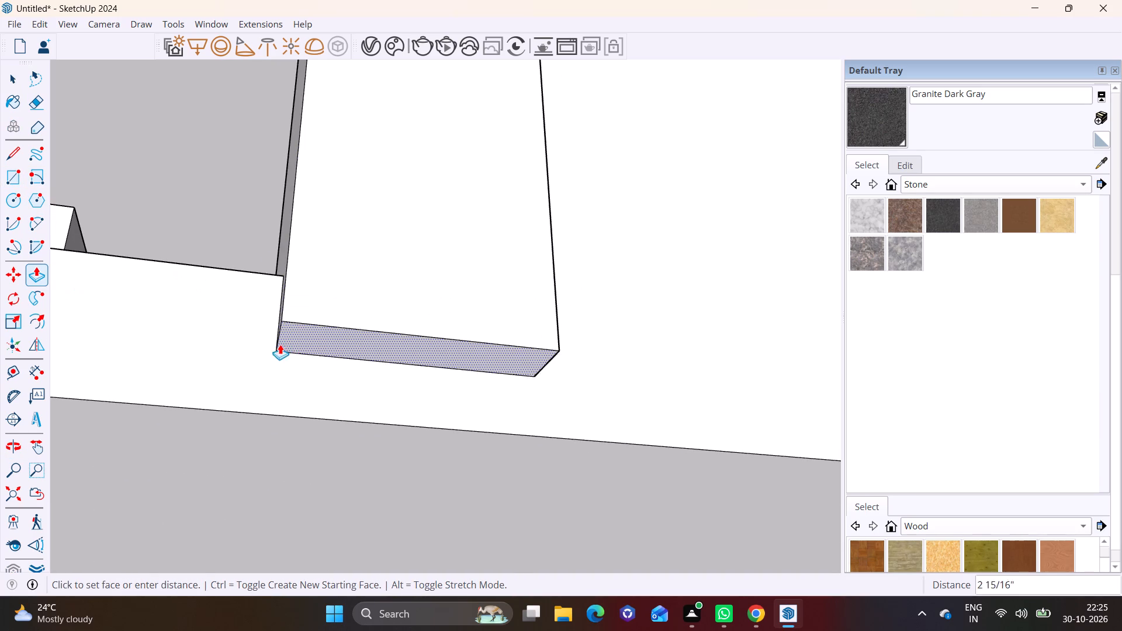
click(214, 404)
Examine the raised wall border and the whole front boundary from several angles.
scroll(311, 296, down, 13)
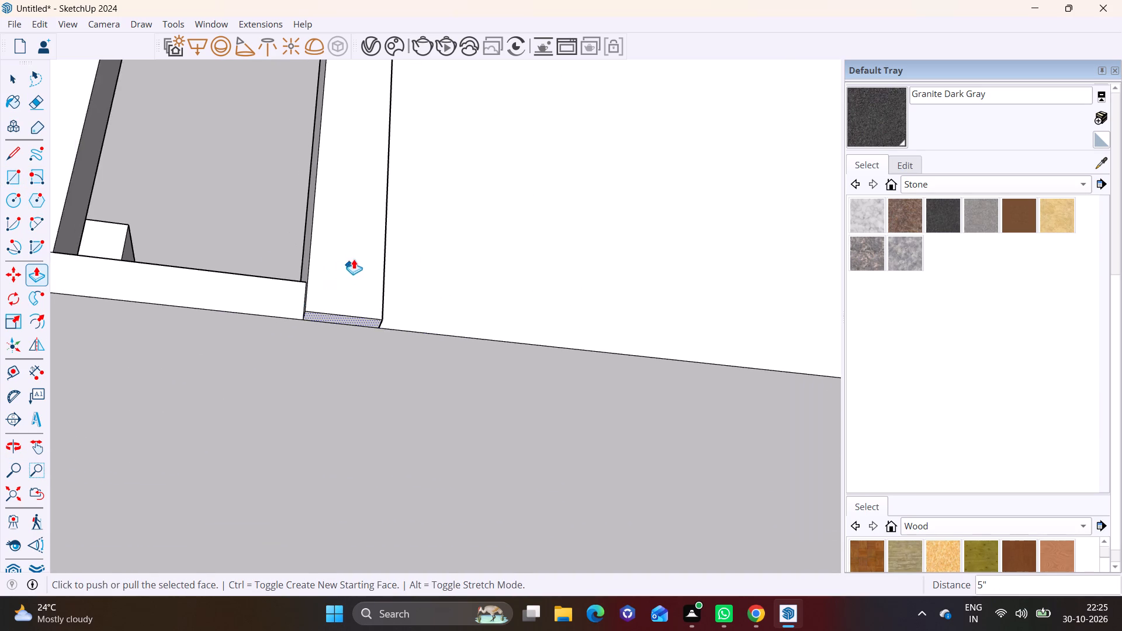
scroll(354, 259, down, 4)
scroll(368, 222, up, 1)
shift+middle_drag(368, 222, 222, 316)
middle_drag(280, 219, 265, 315)
scroll(308, 214, down, 4)
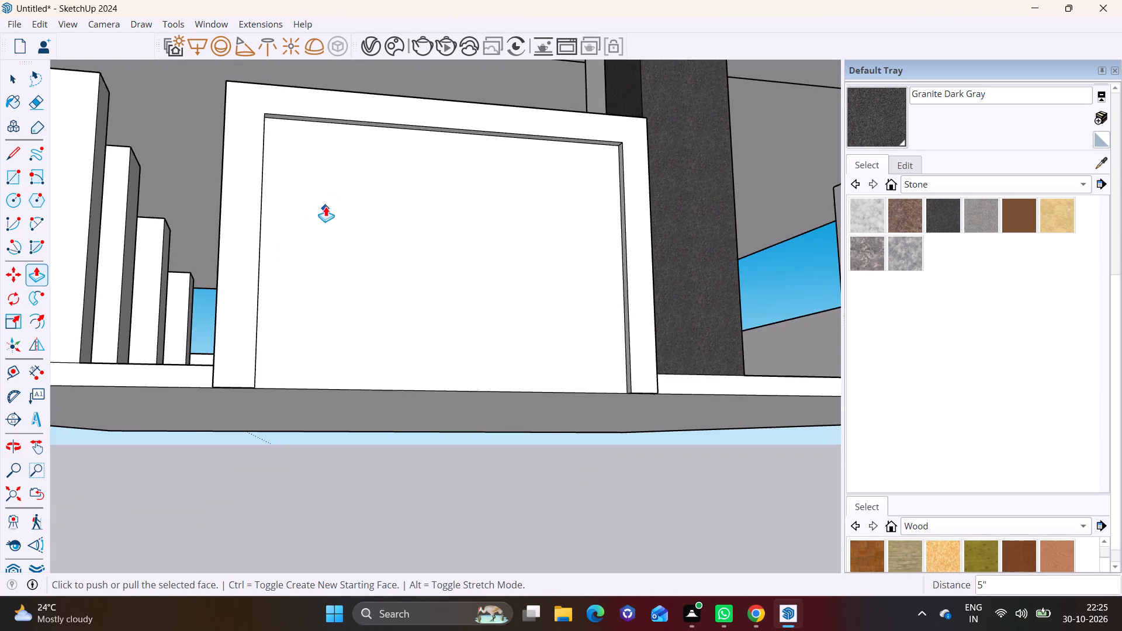
middle_drag(321, 219, 237, 261)
scroll(386, 212, down, 3)
scroll(268, 220, down, 2)
shift+middle_drag(266, 220, 320, 219)
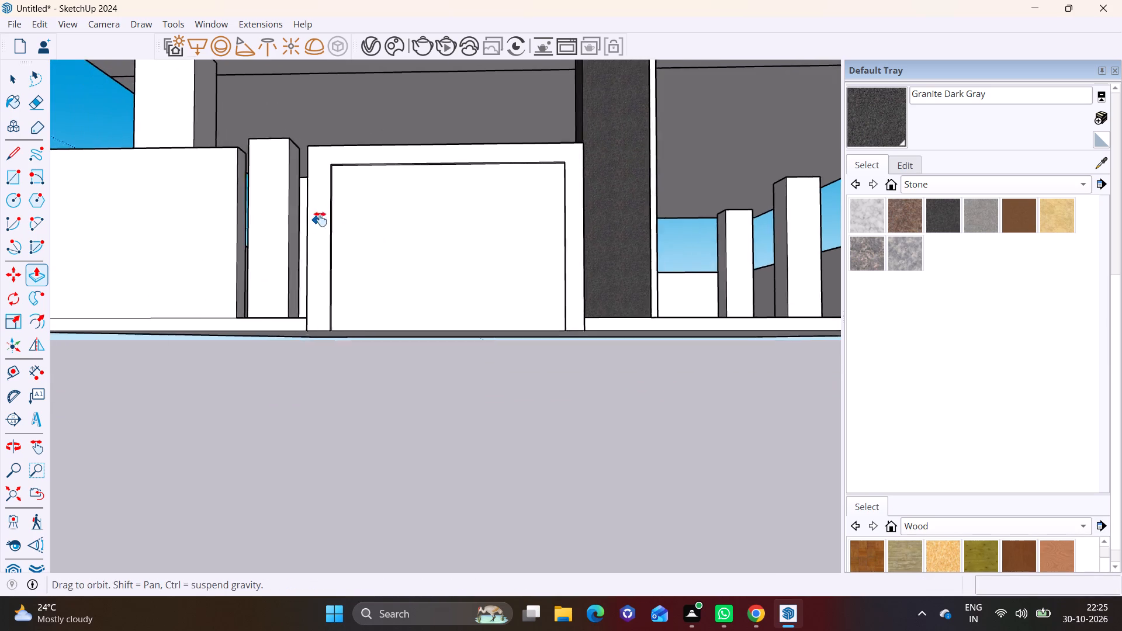
shift+middle_drag(320, 219, 370, 213)
key(space)
drag(443, 404, 438, 398)
scroll(399, 258, down, 2)
shift+middle_drag(425, 242, 326, 277)
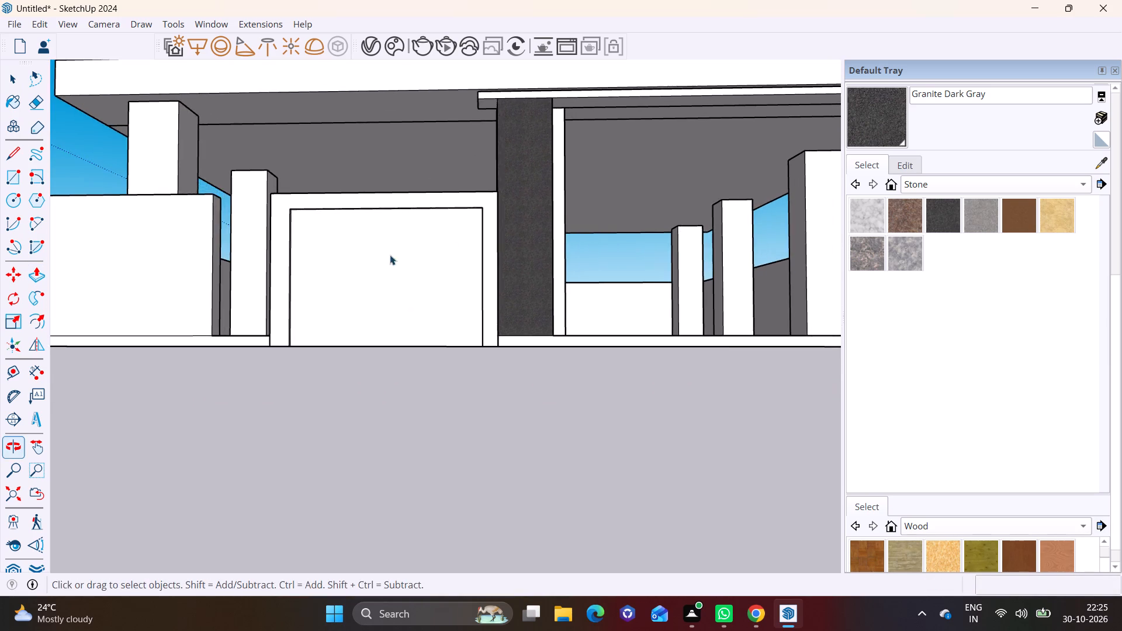
middle_drag(447, 248, 245, 337)
scroll(193, 259, down, 4)
middle_drag(198, 257, 343, 261)
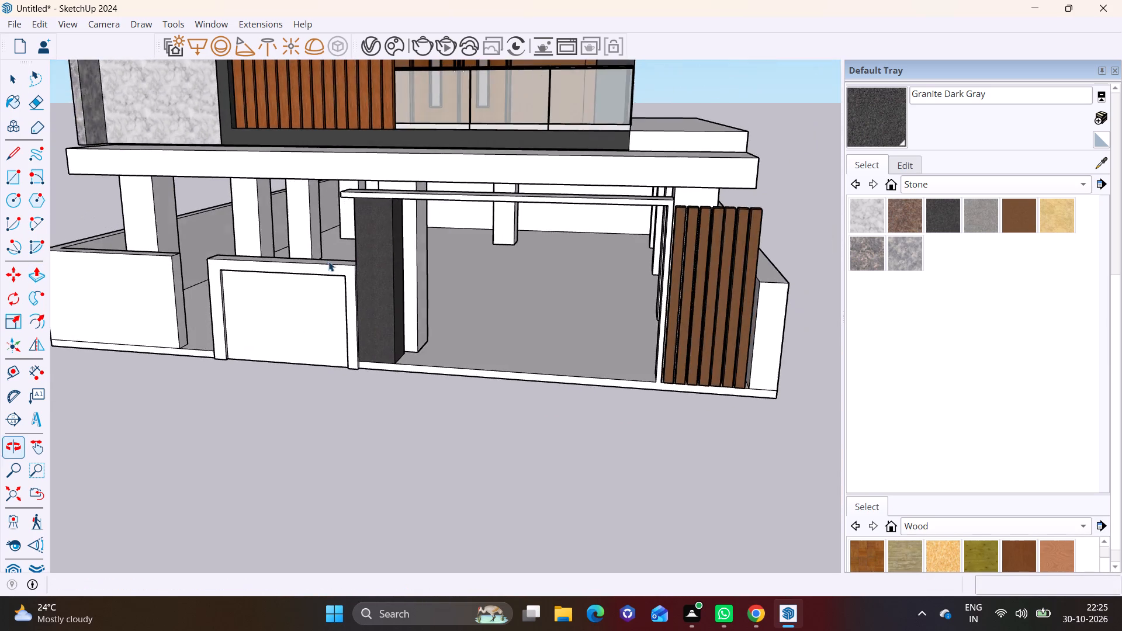
Draw a small square about 3 1/8" by 3 1/8" near the bottom of the existing boundary wall's end face at the gap.
scroll(252, 272, up, 7)
shift+middle_drag(227, 290, 513, 292)
middle_drag(458, 332, 294, 328)
scroll(383, 341, up, 5)
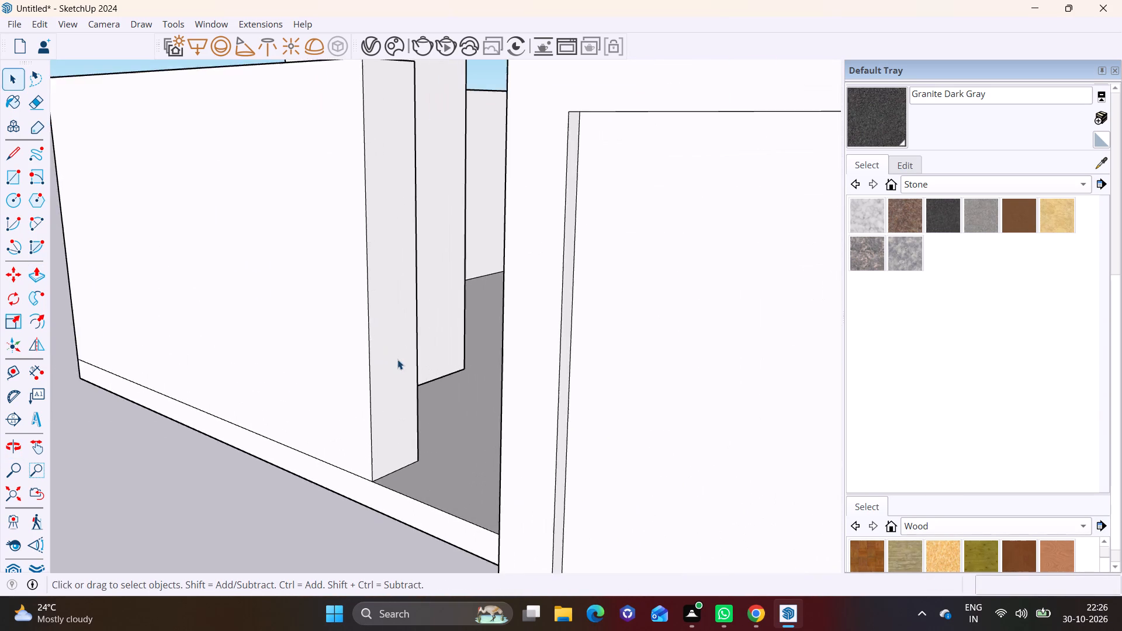
scroll(397, 359, up, 4)
shift+middle_drag(394, 358, 359, 397)
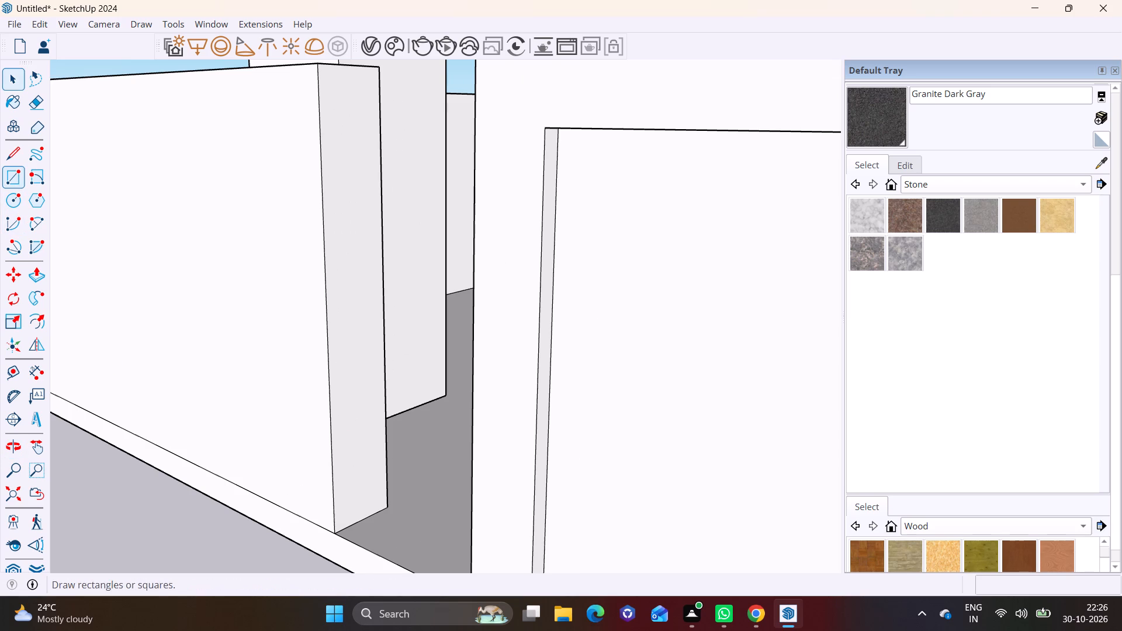
click(16, 183)
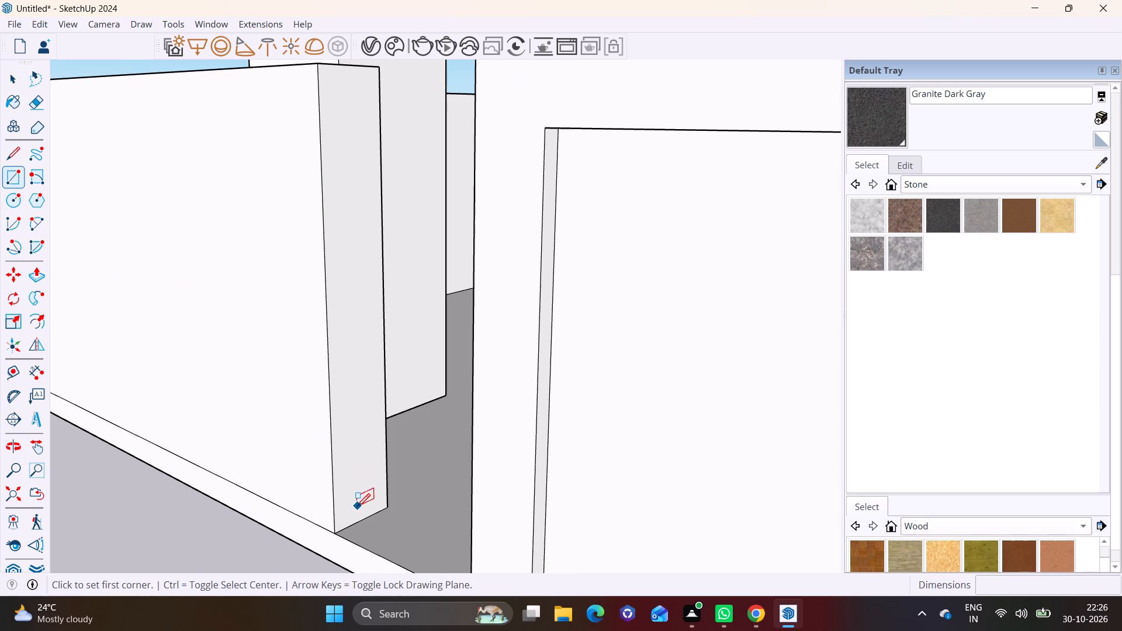
click(356, 512)
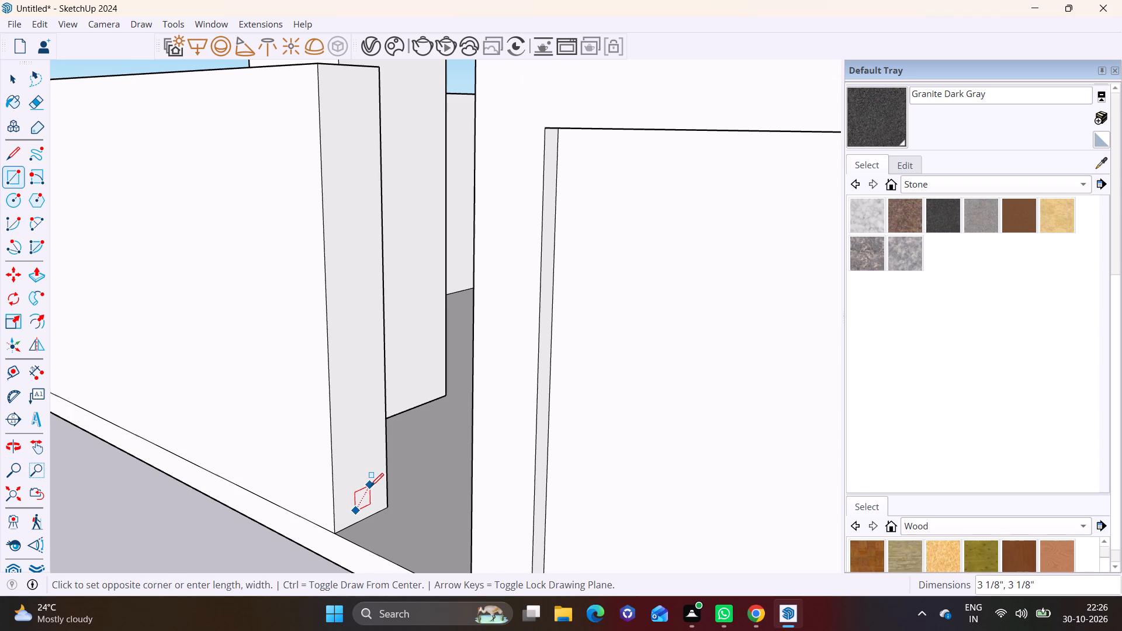
click(370, 485)
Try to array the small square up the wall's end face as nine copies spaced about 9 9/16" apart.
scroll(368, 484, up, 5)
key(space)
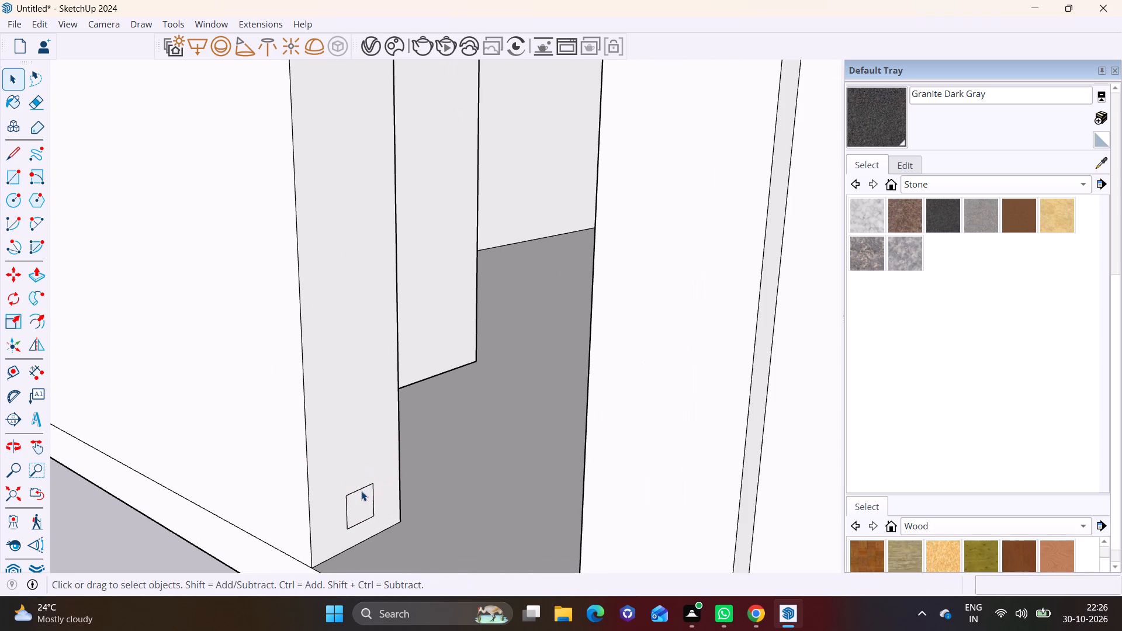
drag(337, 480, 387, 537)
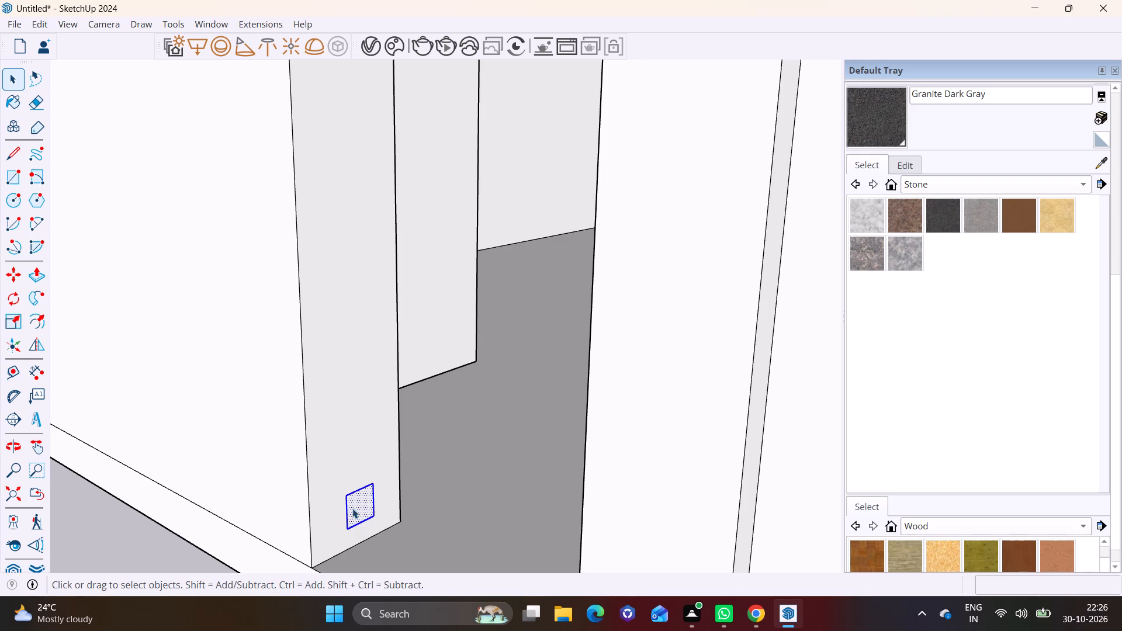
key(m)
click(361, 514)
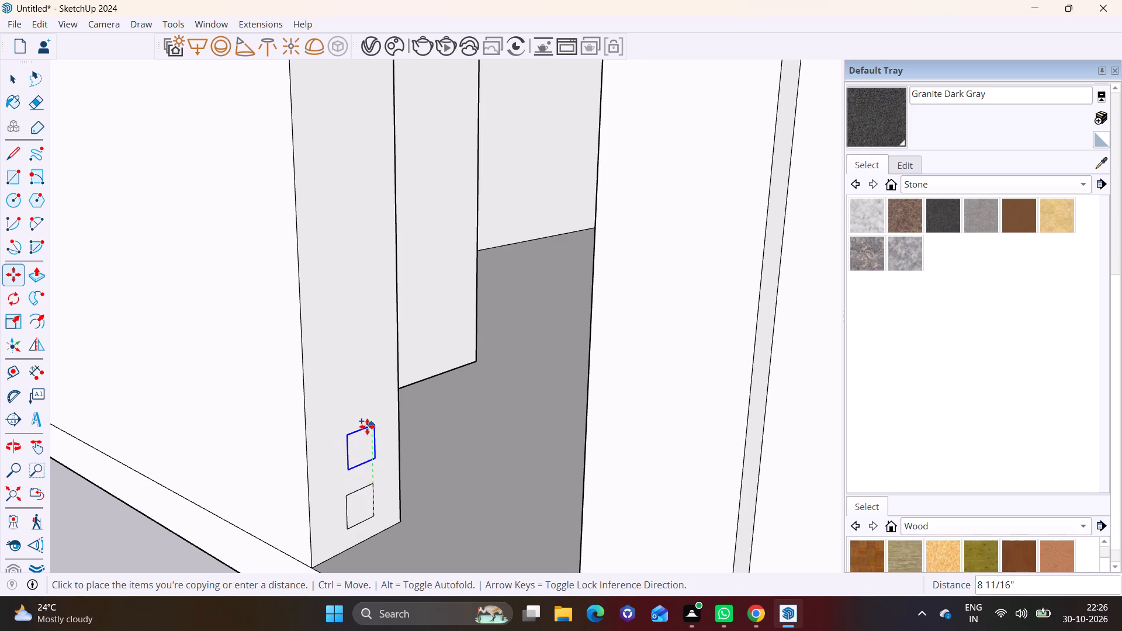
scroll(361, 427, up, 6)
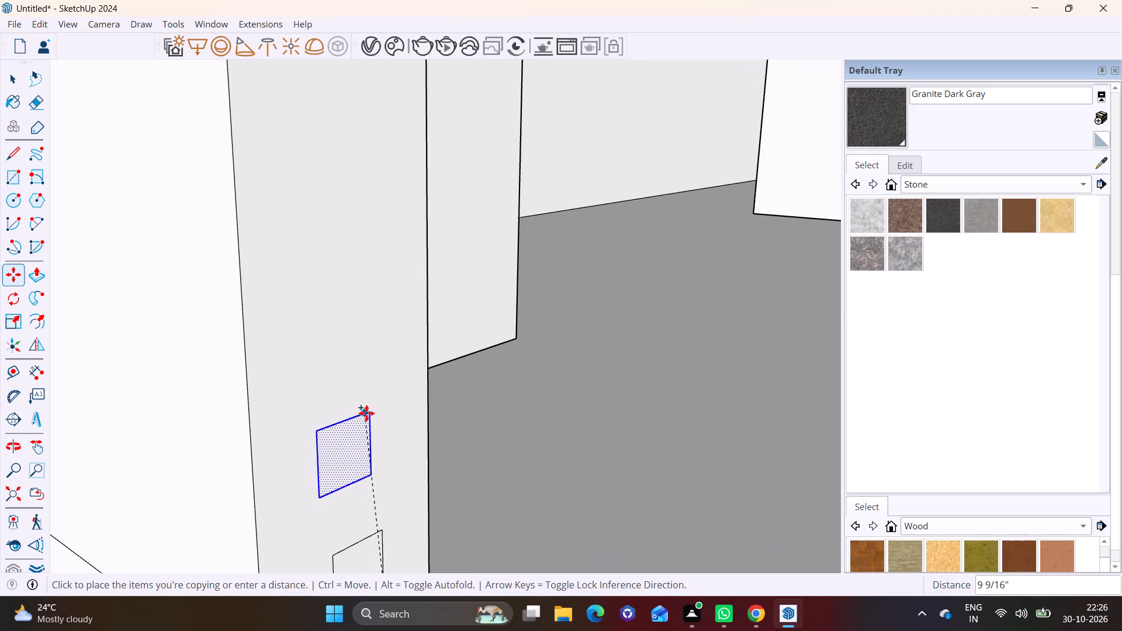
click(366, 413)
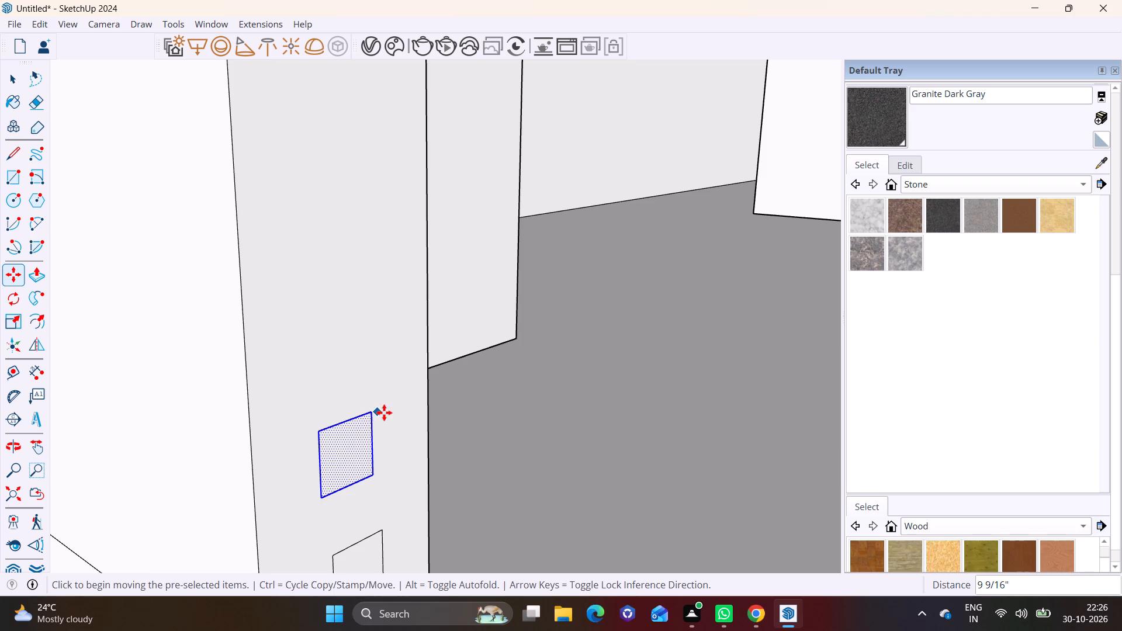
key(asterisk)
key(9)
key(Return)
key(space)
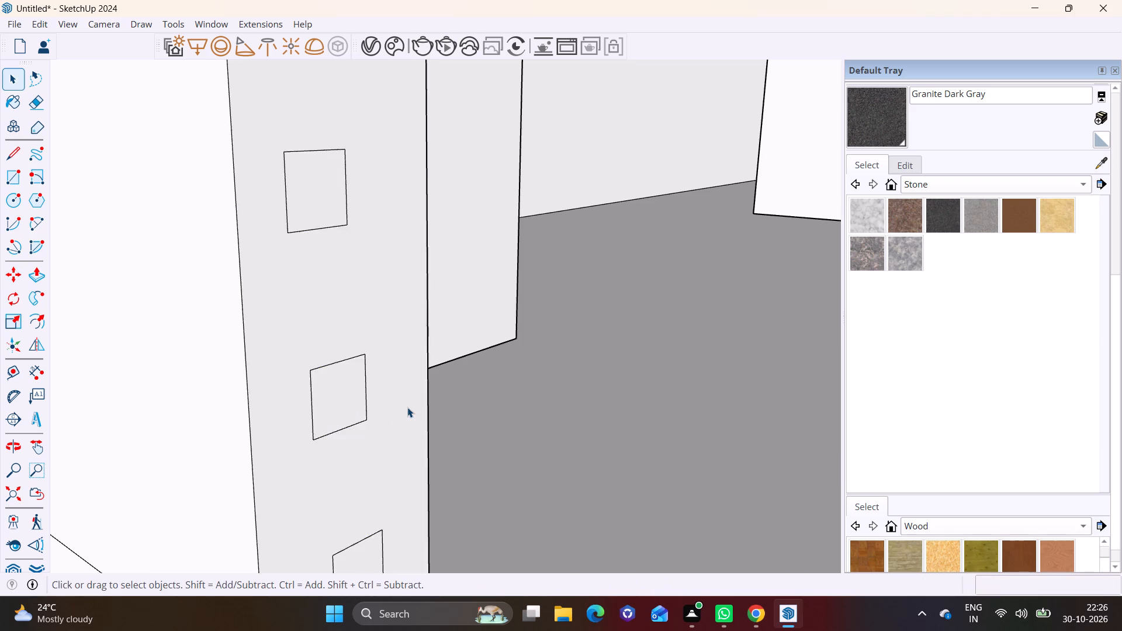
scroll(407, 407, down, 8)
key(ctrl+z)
Draw a second rectangle about 3 3/8" by 2 5/8" on the wall's end face, just above the small square.
scroll(396, 462, up, 1)
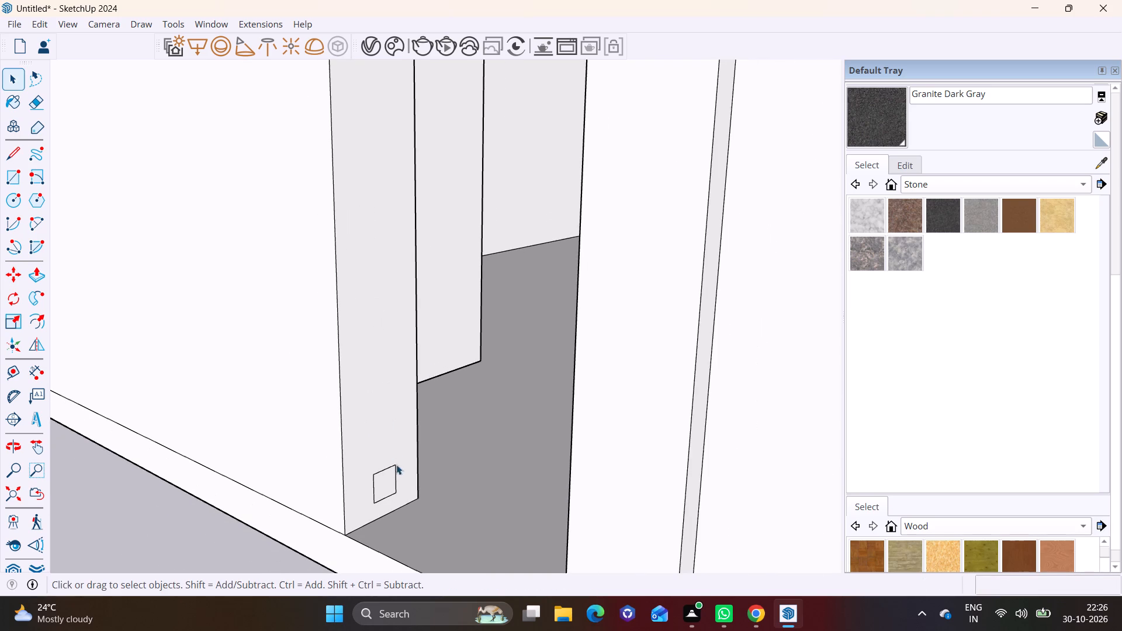
scroll(396, 464, up, 4)
middle_drag(367, 479, 307, 453)
scroll(326, 469, up, 5)
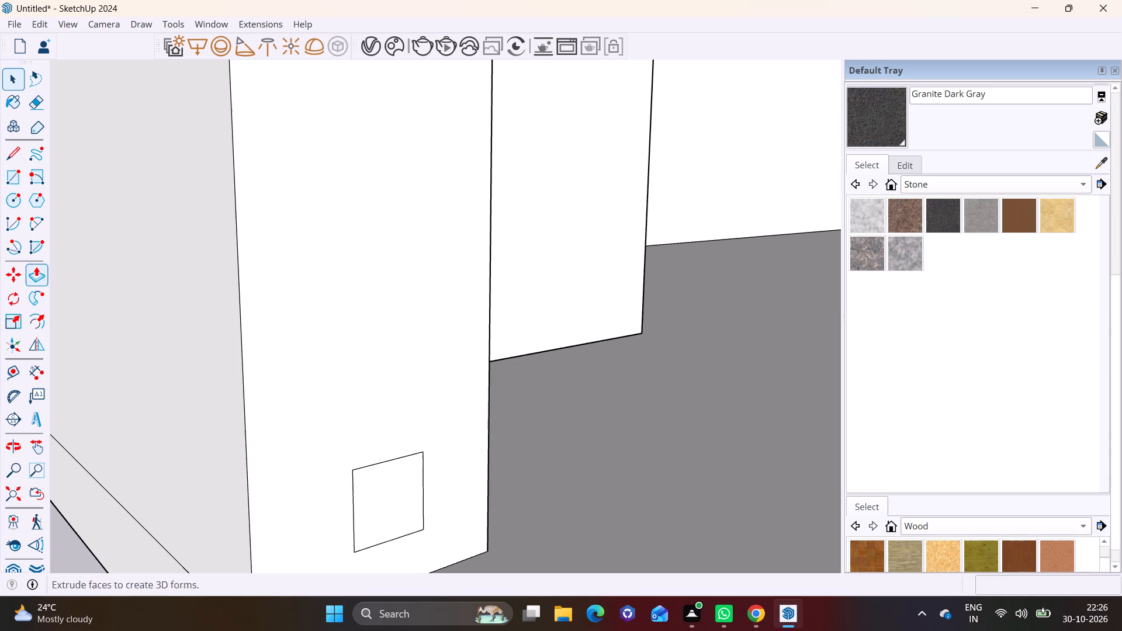
click(9, 174)
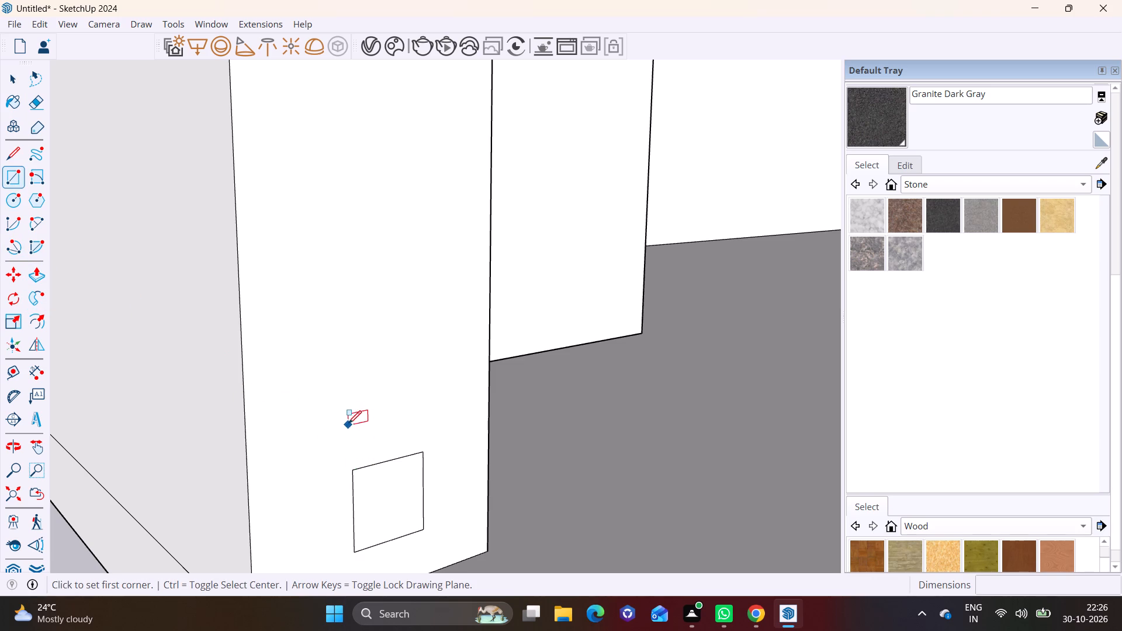
click(347, 434)
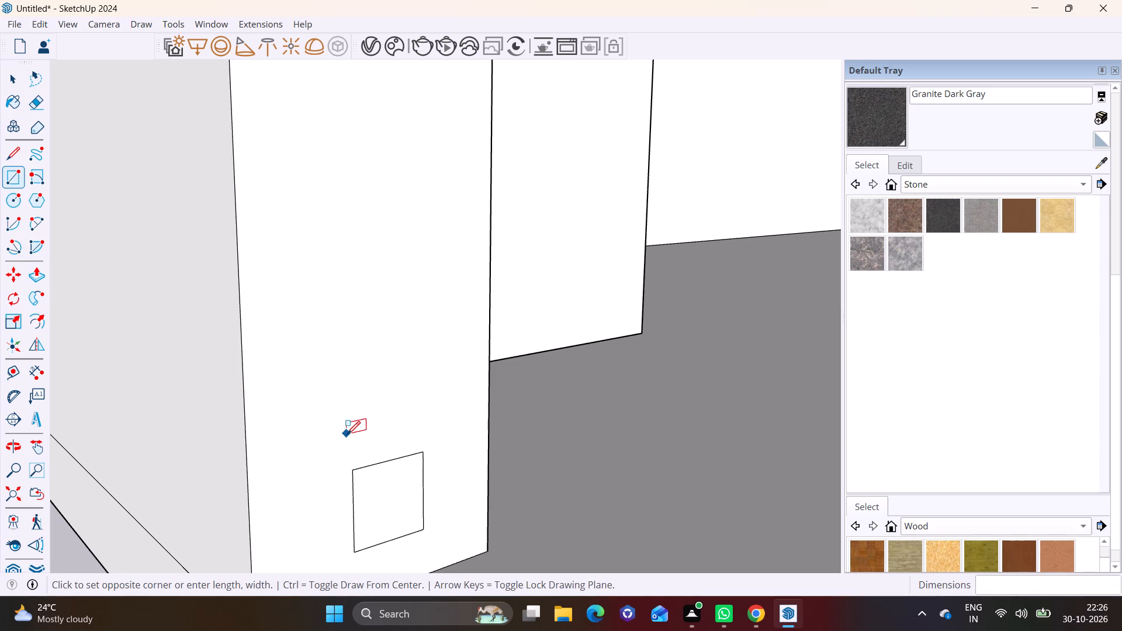
click(420, 353)
Draw three more rectangles up the wall's end face, about 3 1/8" by 2 7/16", 2 9/16" square, and 2 7/16" by 2 1/8".
middle_drag(431, 351, 449, 456)
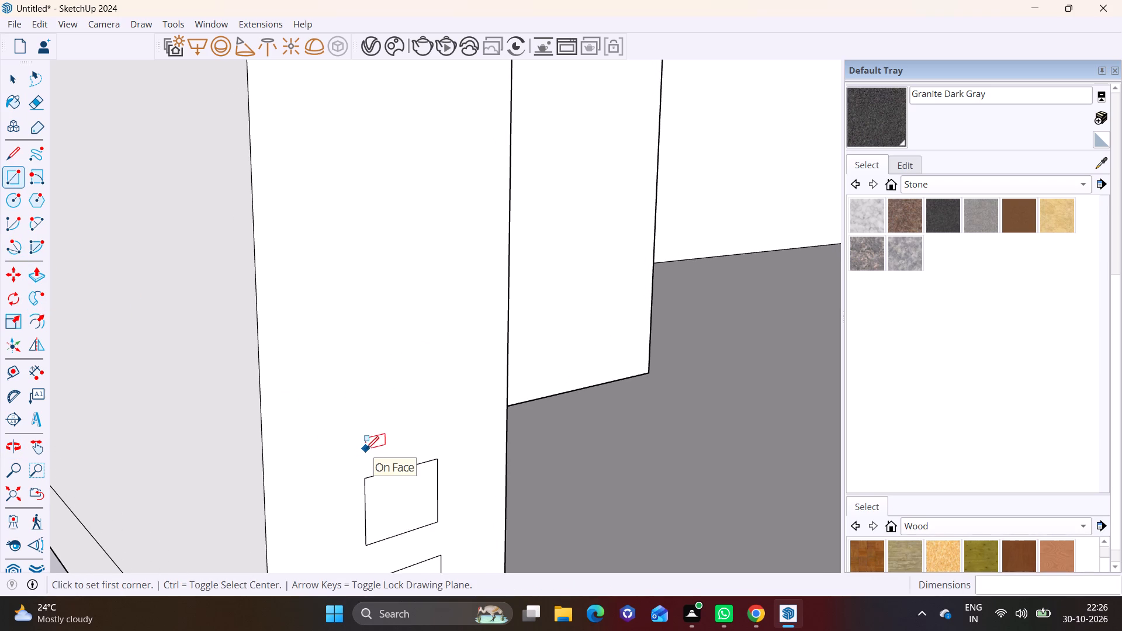
click(363, 449)
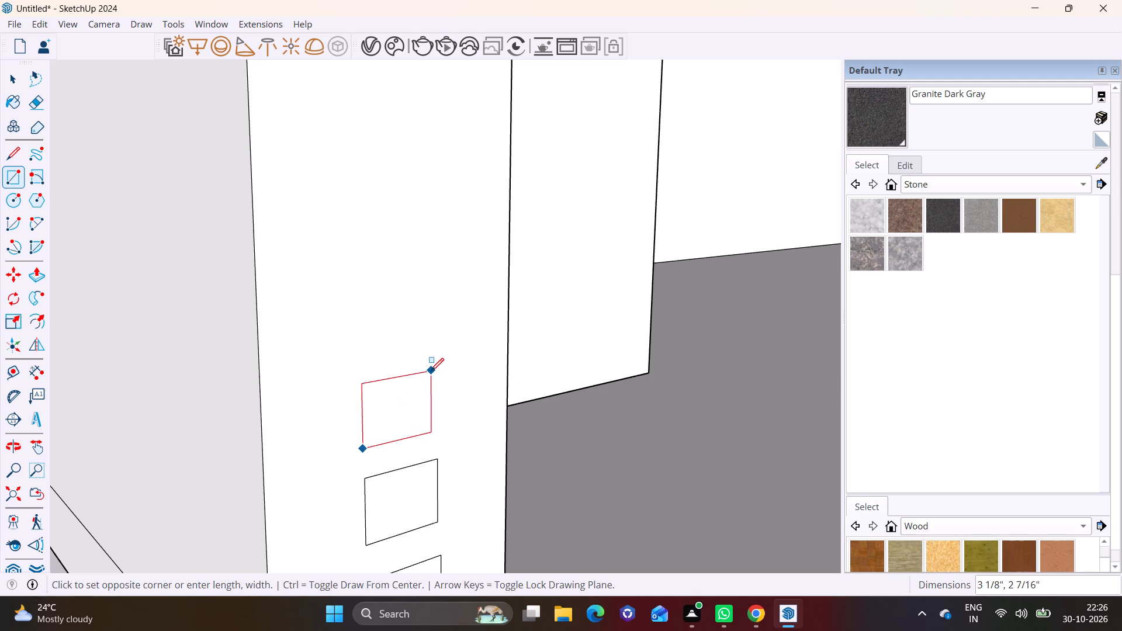
click(431, 371)
scroll(383, 360, down, 2)
shift+middle_drag(394, 376, 409, 463)
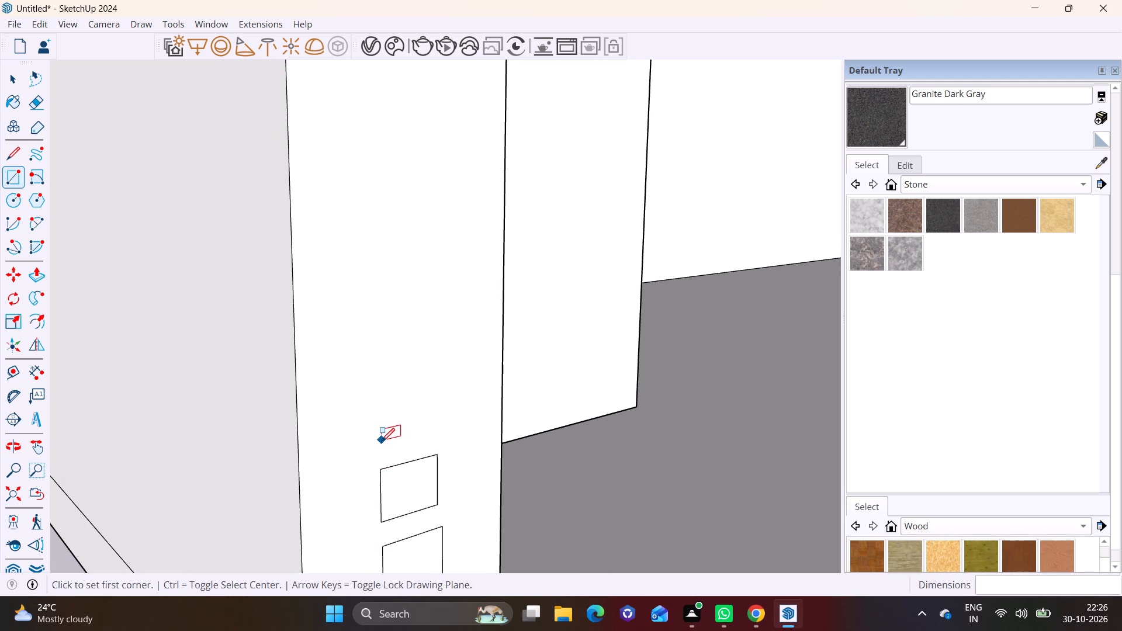
click(382, 442)
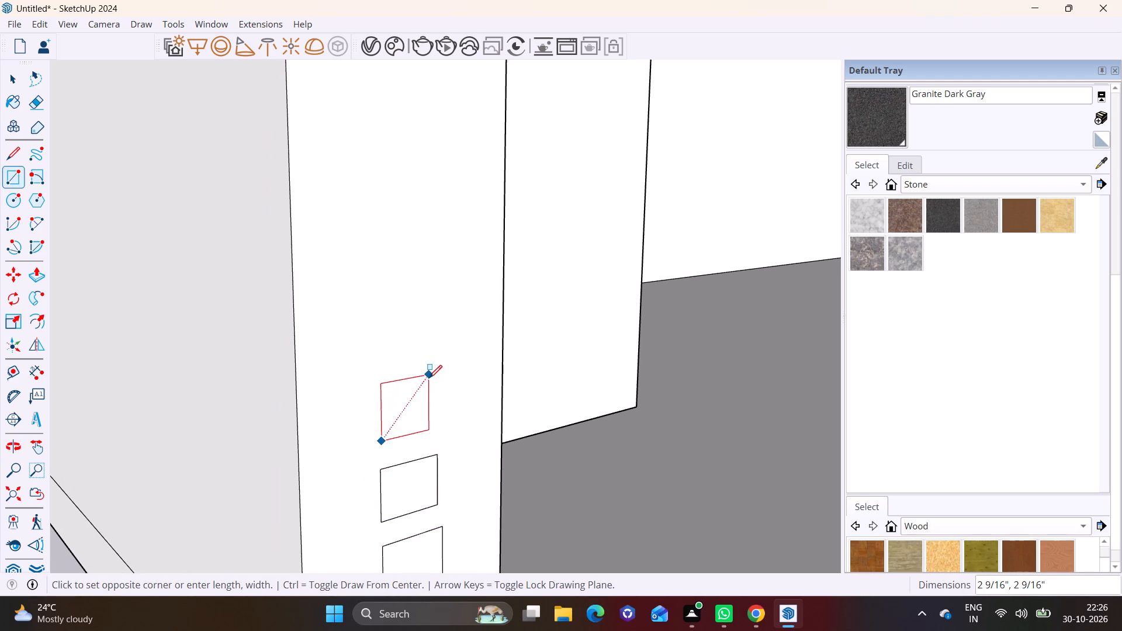
click(429, 378)
click(380, 356)
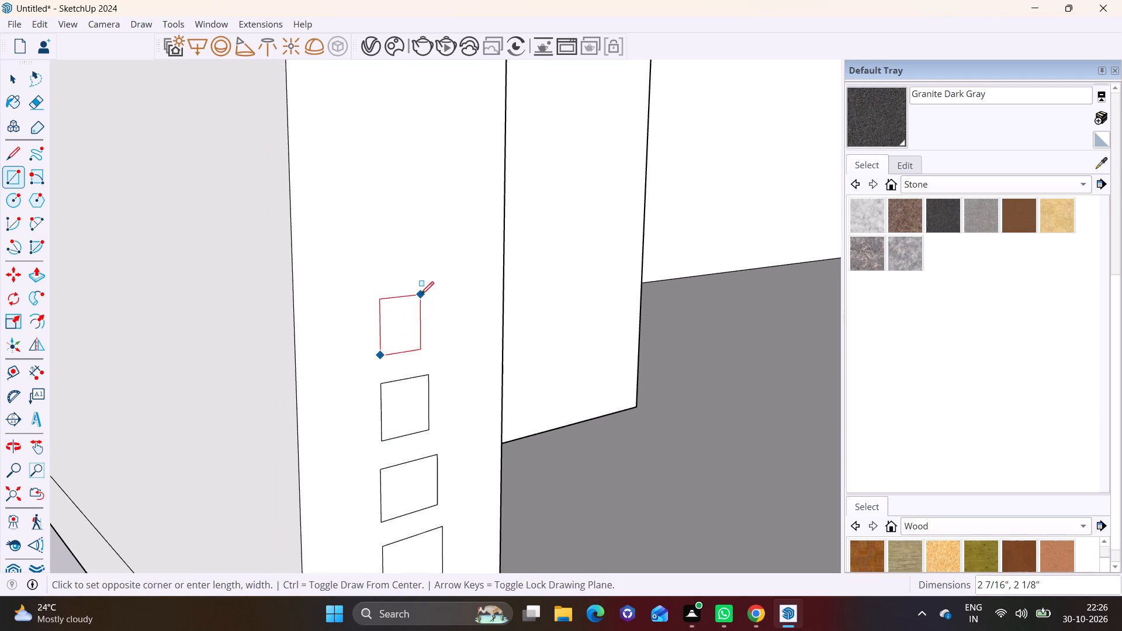
click(421, 294)
Continue the column with three more rectangles above, the last two about 2 1/4" by 2 1/16" and 2 1/4" by 1 7/8".
shift+middle_drag(446, 325, 462, 459)
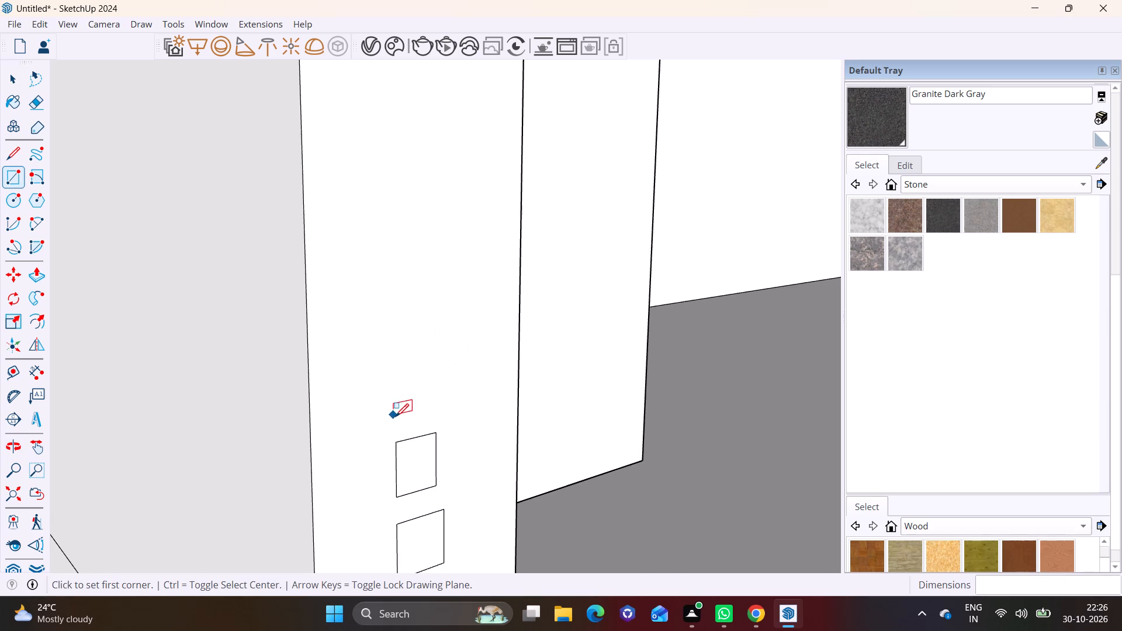
click(393, 415)
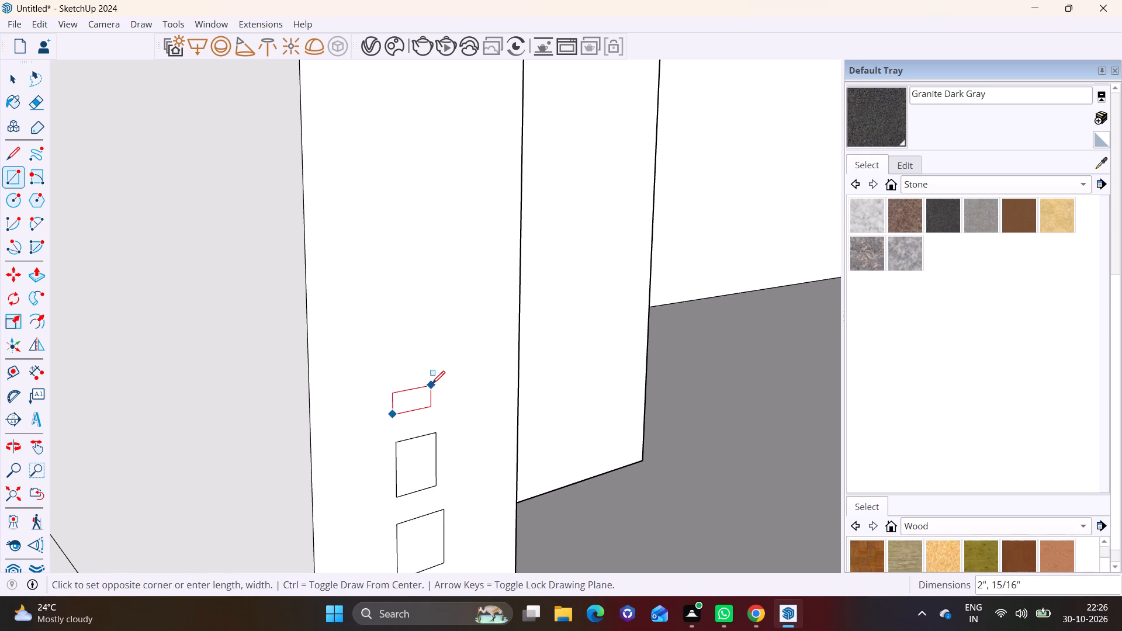
click(436, 355)
shift+middle_drag(448, 396, 452, 514)
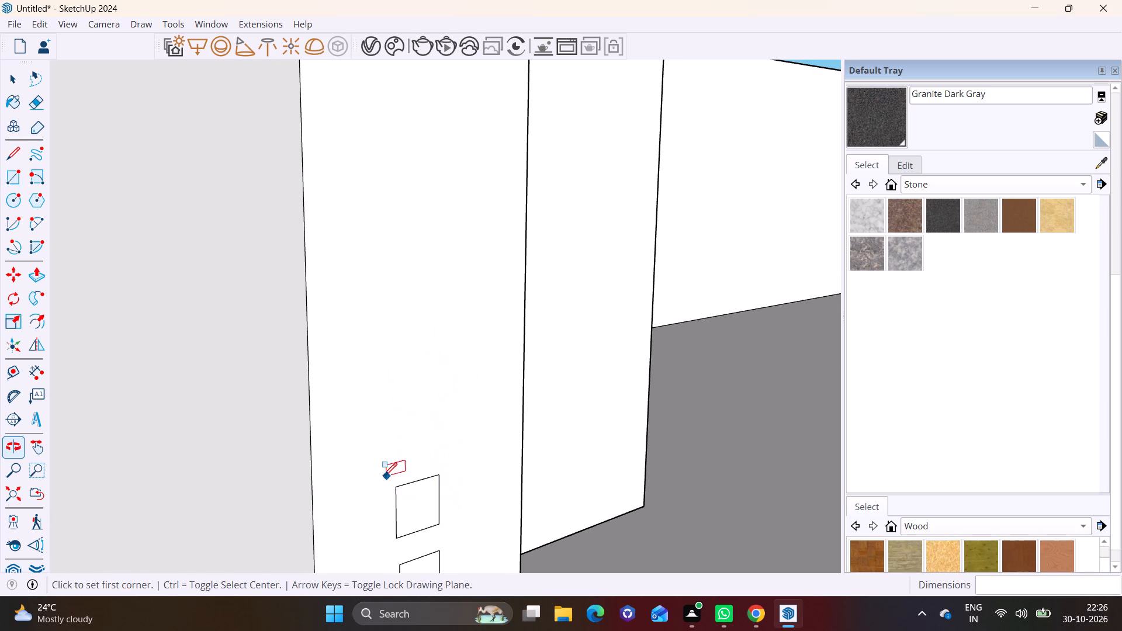
click(390, 459)
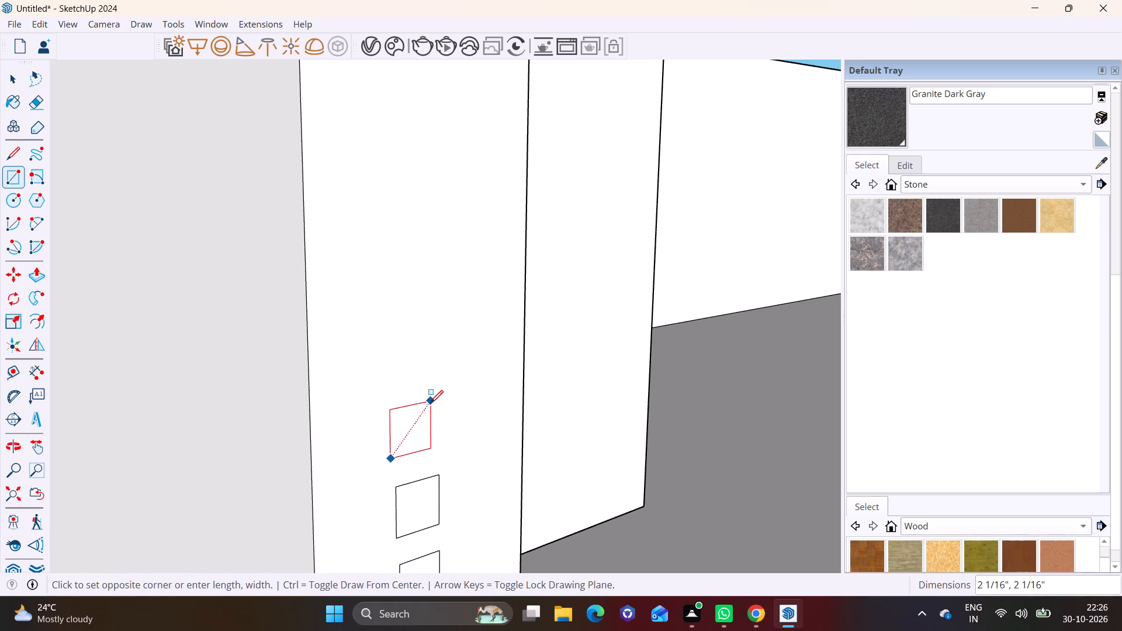
click(435, 401)
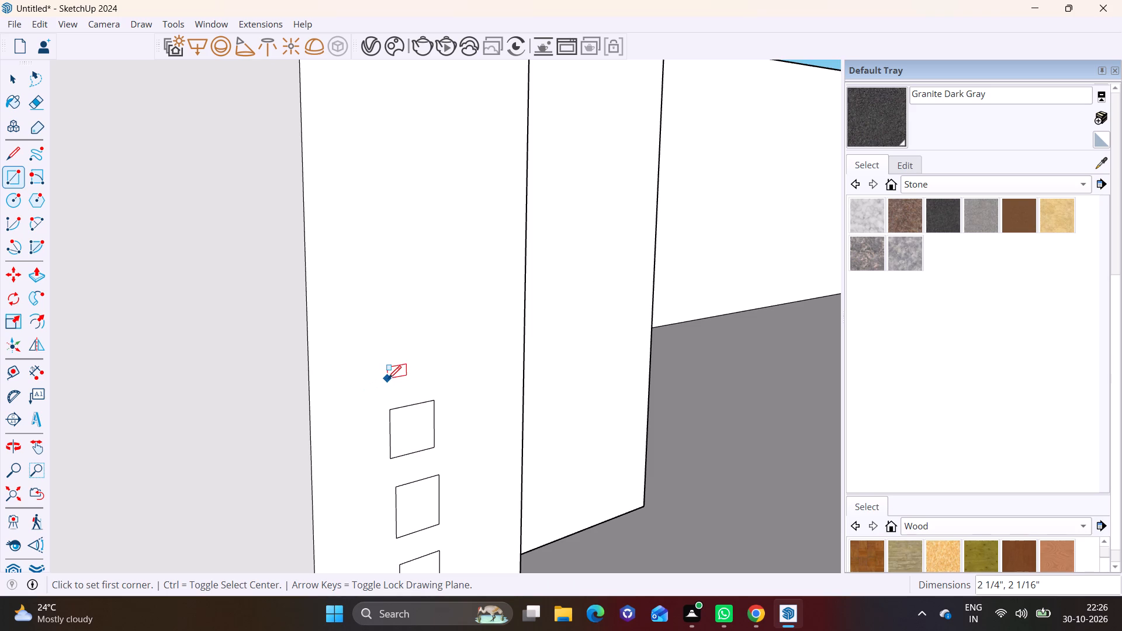
click(386, 381)
click(431, 328)
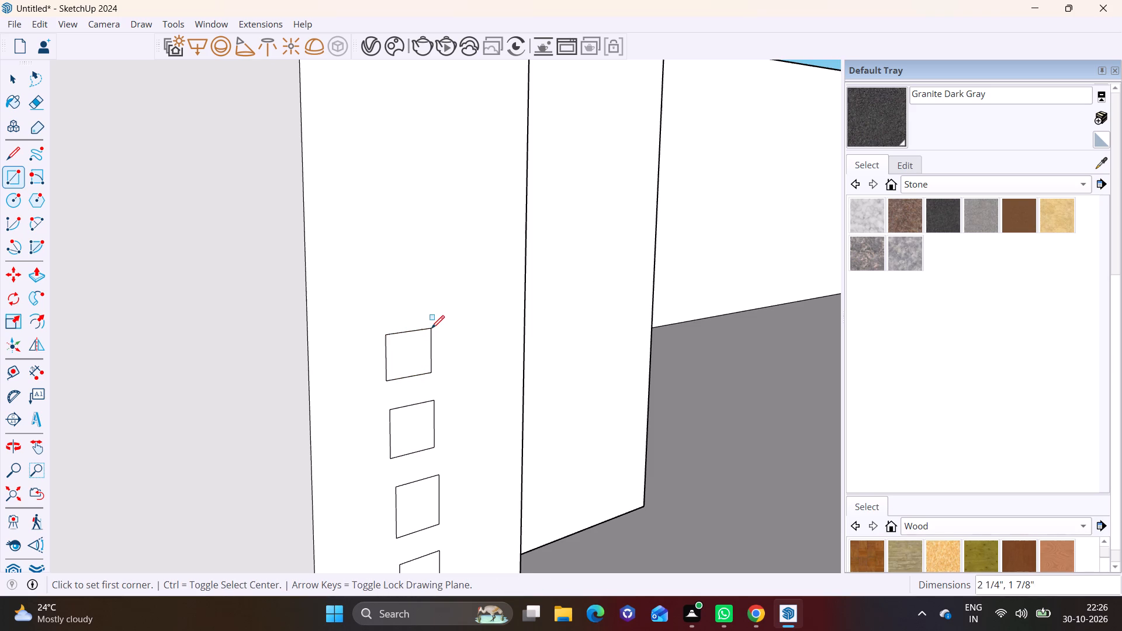
Extrude the lowest square on the wall's end face across the gap into the opposite wall as a horizontal slat.
scroll(460, 469, down, 6)
middle_drag(464, 493, 444, 384)
shift+middle_drag(448, 417, 431, 255)
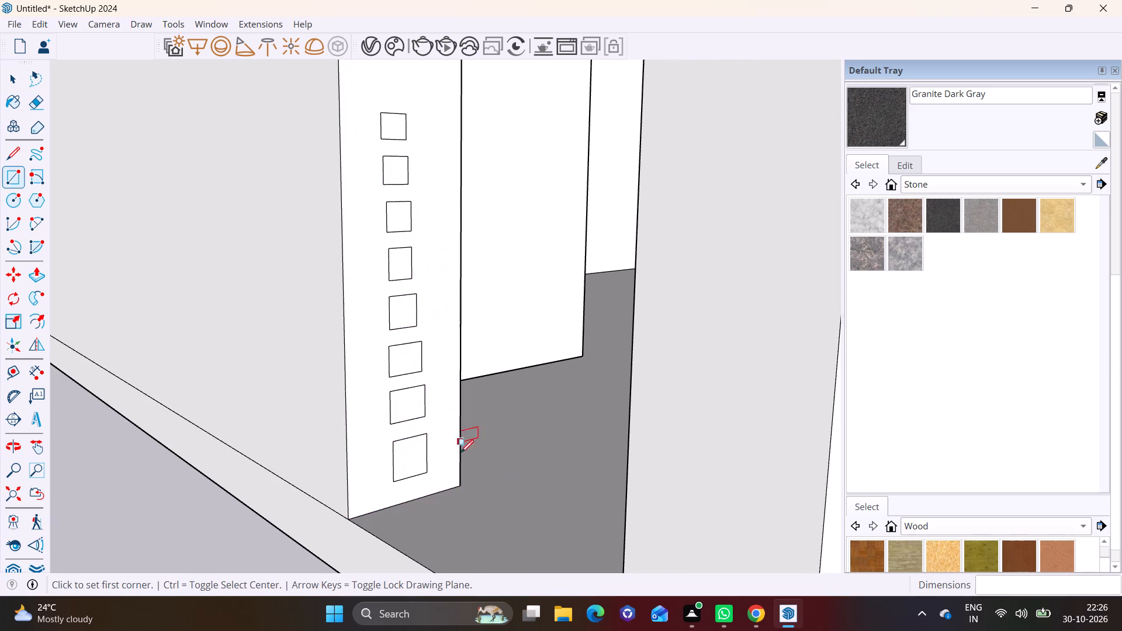
key(space)
click(411, 461)
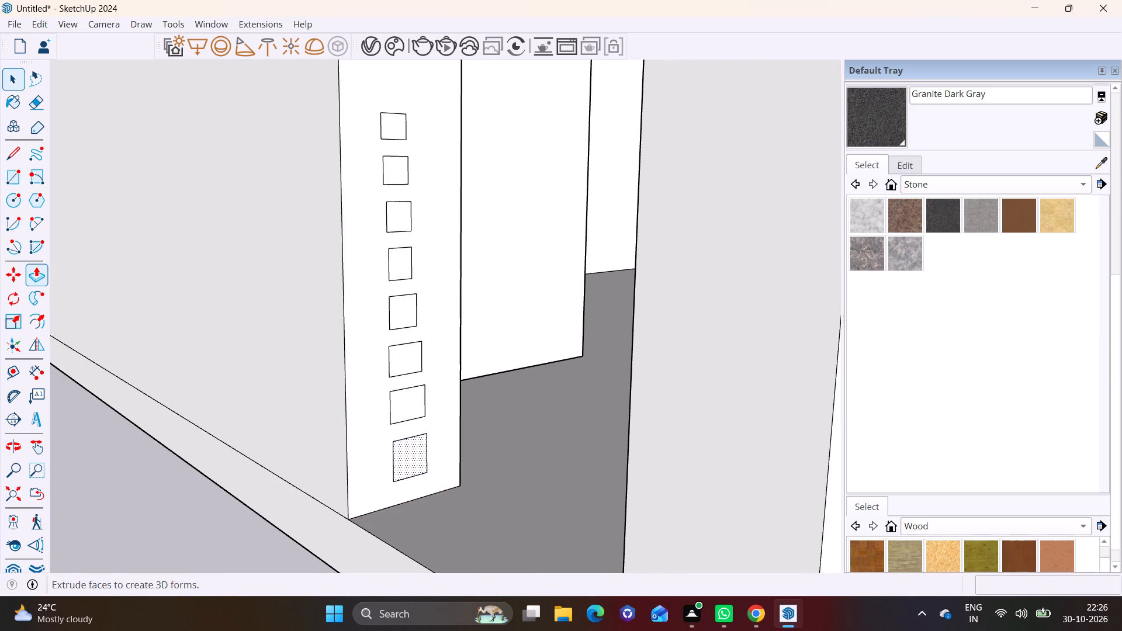
click(36, 273)
click(413, 463)
click(709, 514)
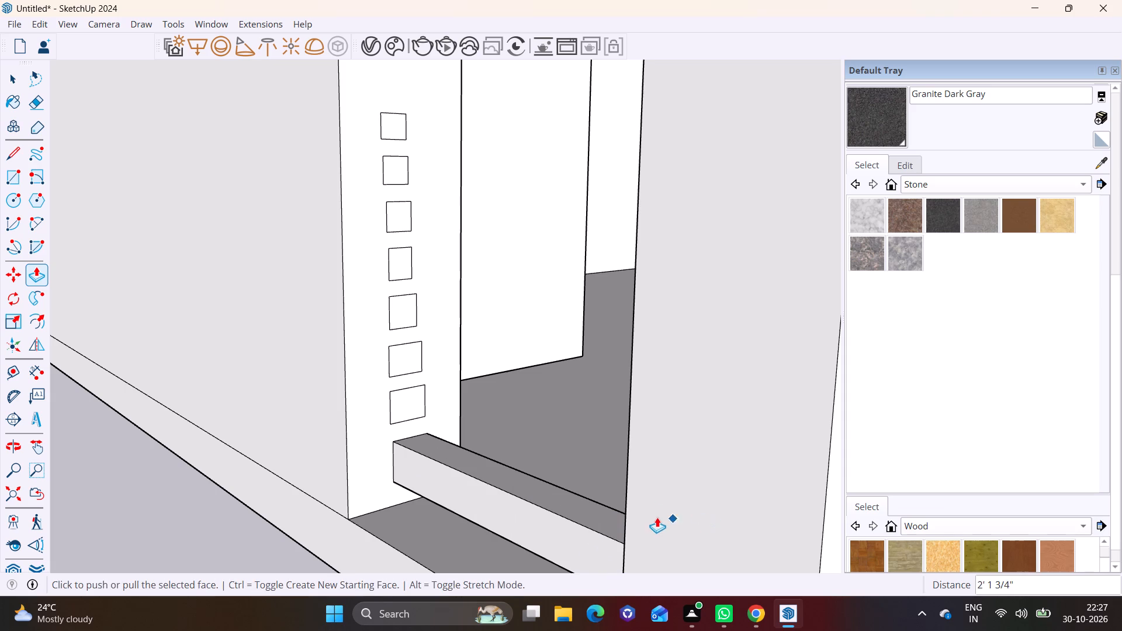
scroll(657, 517, down, 2)
middle_drag(656, 521, 807, 518)
click(737, 523)
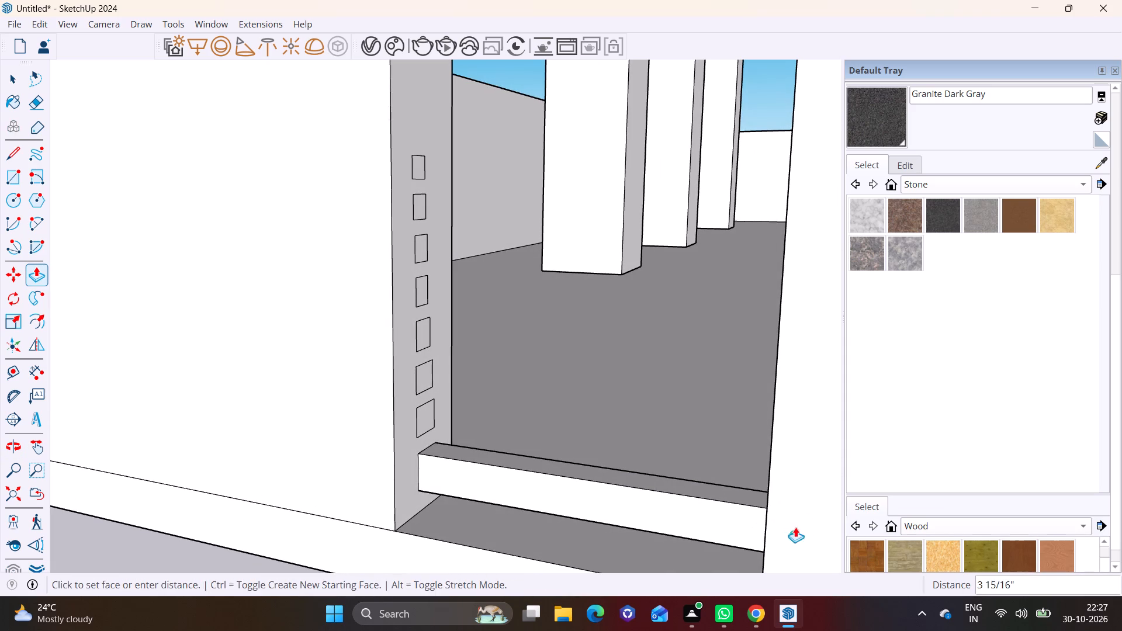
click(795, 527)
Extrude the second and third rectangles from the bottom across the gap into the opposite wall, the third about 2' 6 9/16".
key(space)
click(428, 415)
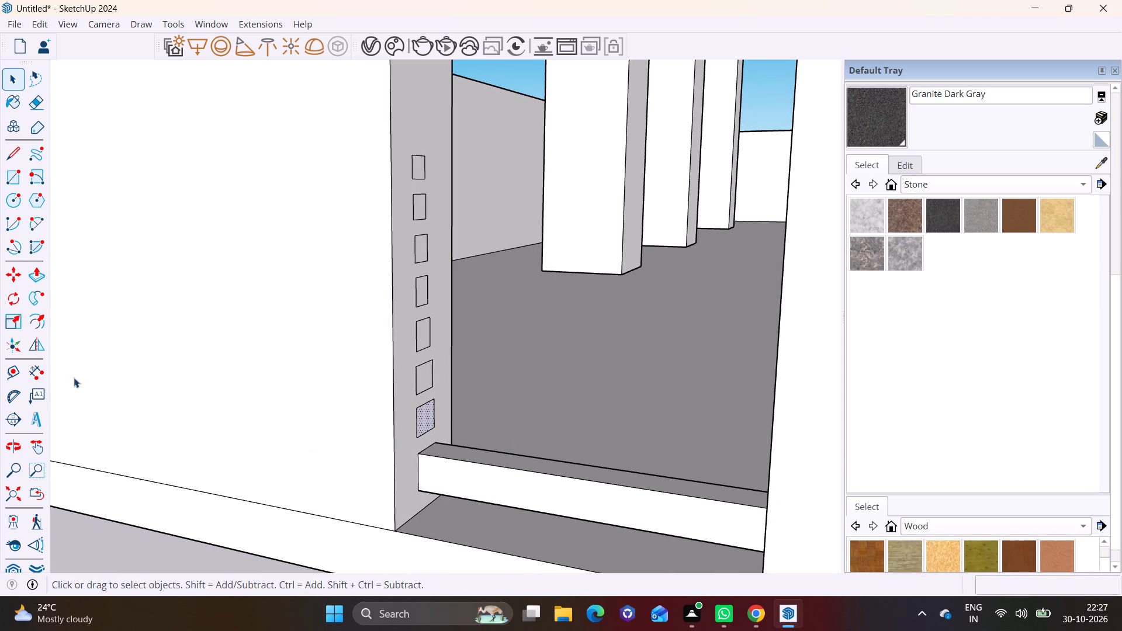
click(36, 273)
click(431, 419)
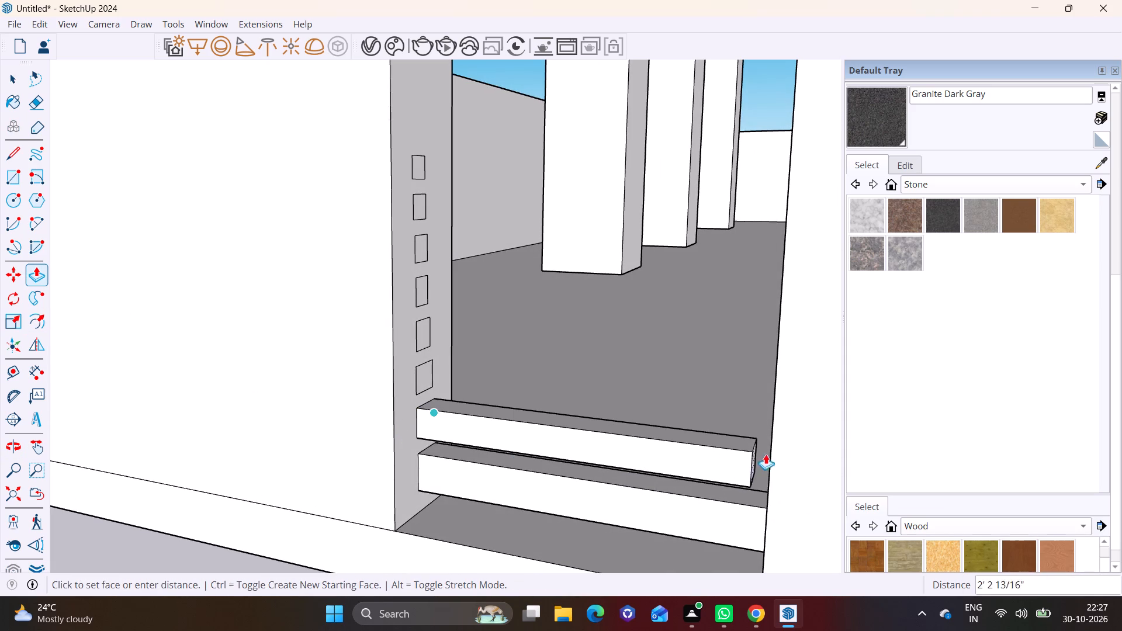
click(806, 457)
key(space)
click(430, 377)
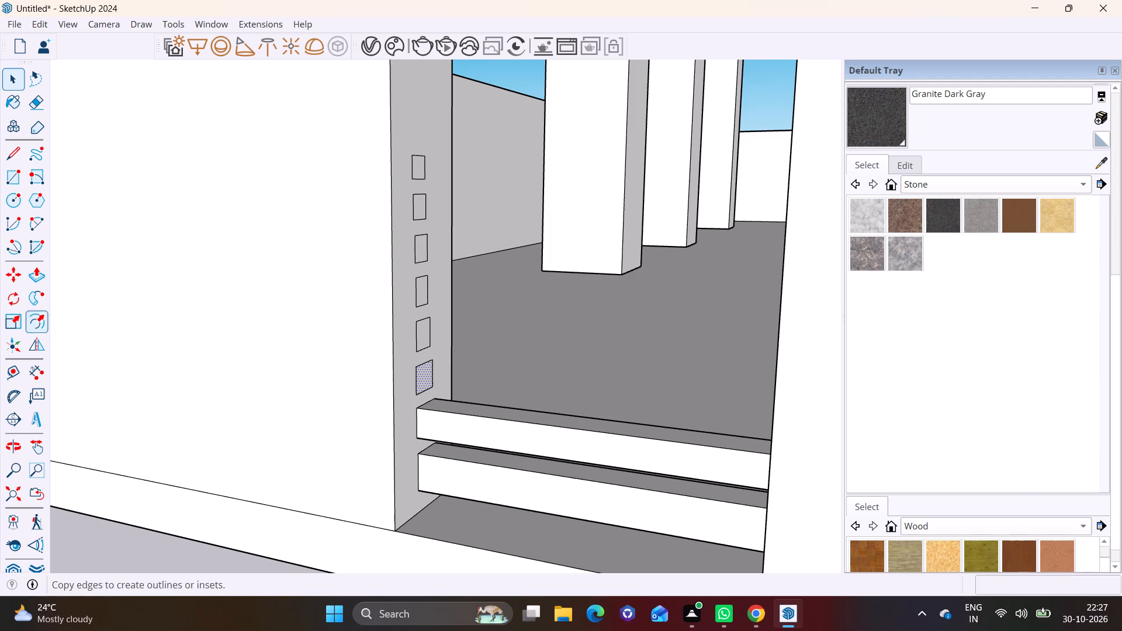
click(36, 278)
click(430, 379)
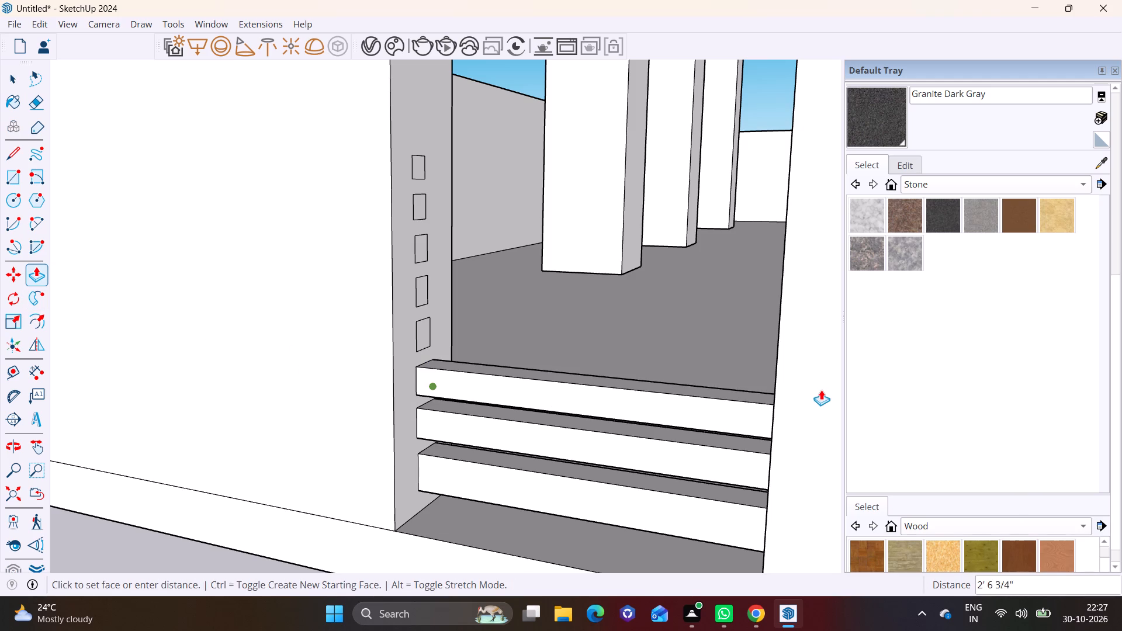
click(818, 391)
Extrude the fourth and fifth rectangles from the bottom across the gap into the opposite wall, the fifth about 2' 6 5/16".
scroll(563, 398, down, 2)
shift+middle_drag(561, 405, 505, 526)
shift+scroll(504, 526, down, 1)
scroll(419, 505, up, 3)
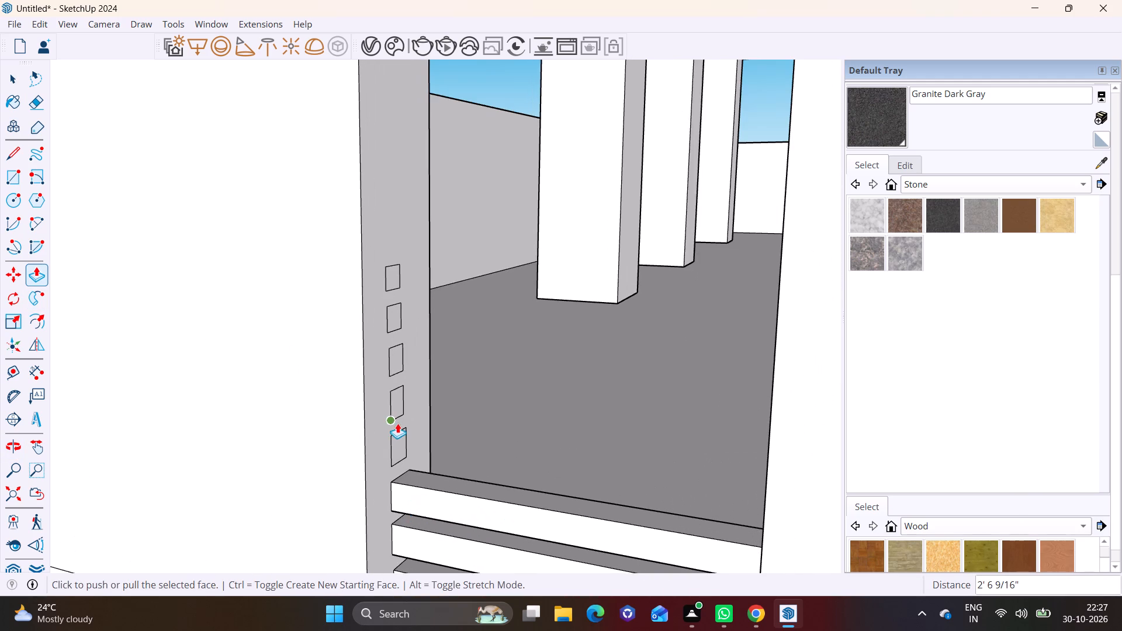
key(space)
click(399, 439)
click(37, 266)
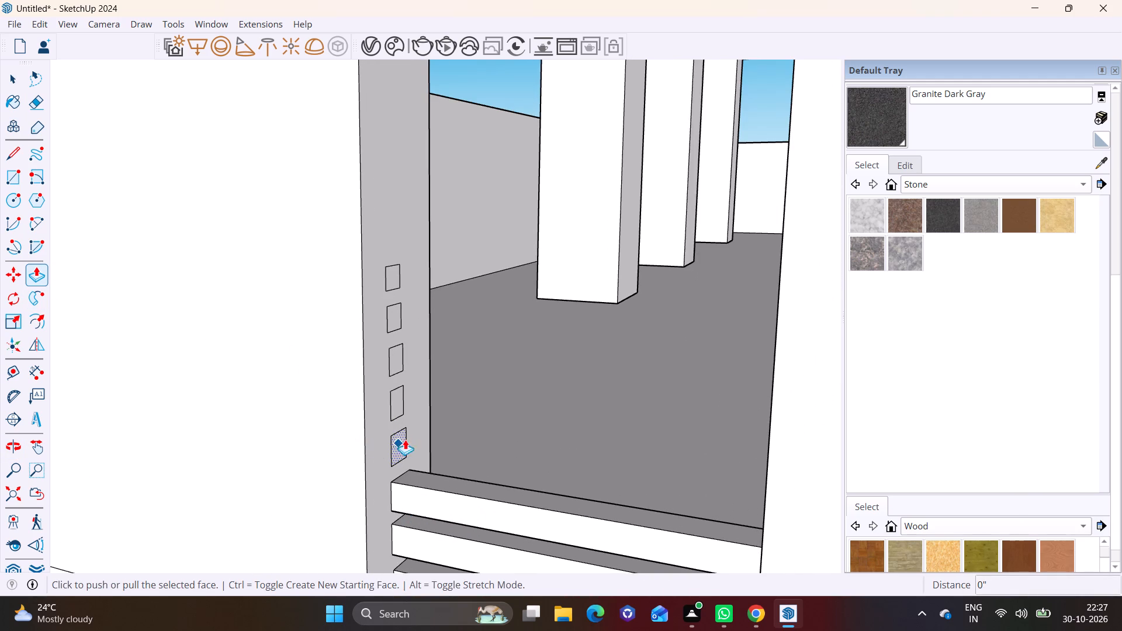
click(397, 442)
click(805, 480)
key(space)
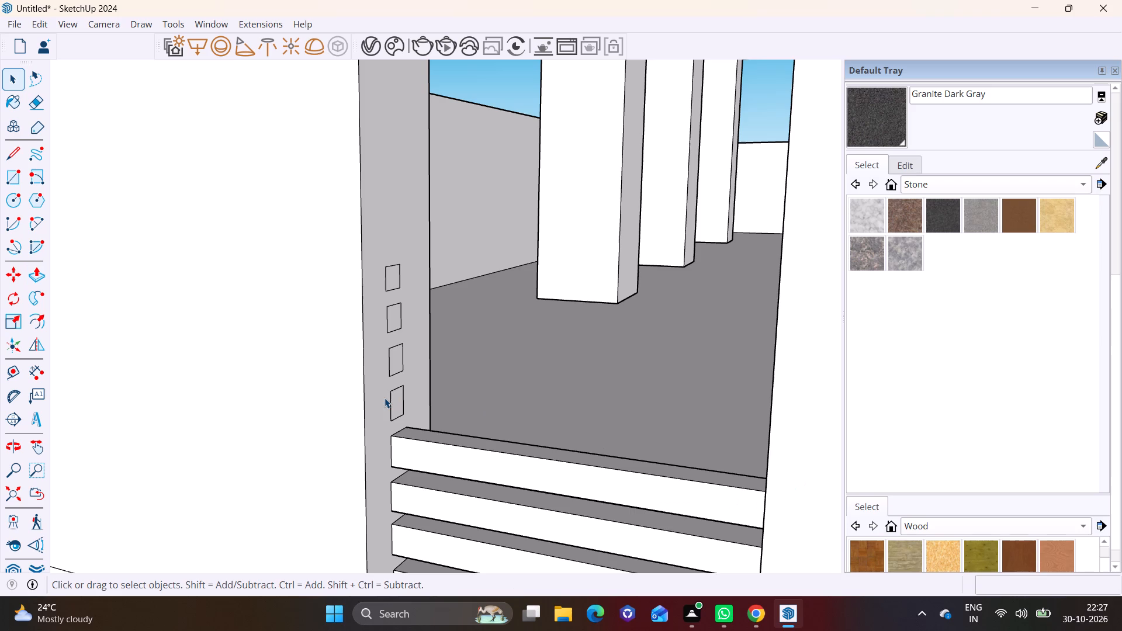
click(401, 405)
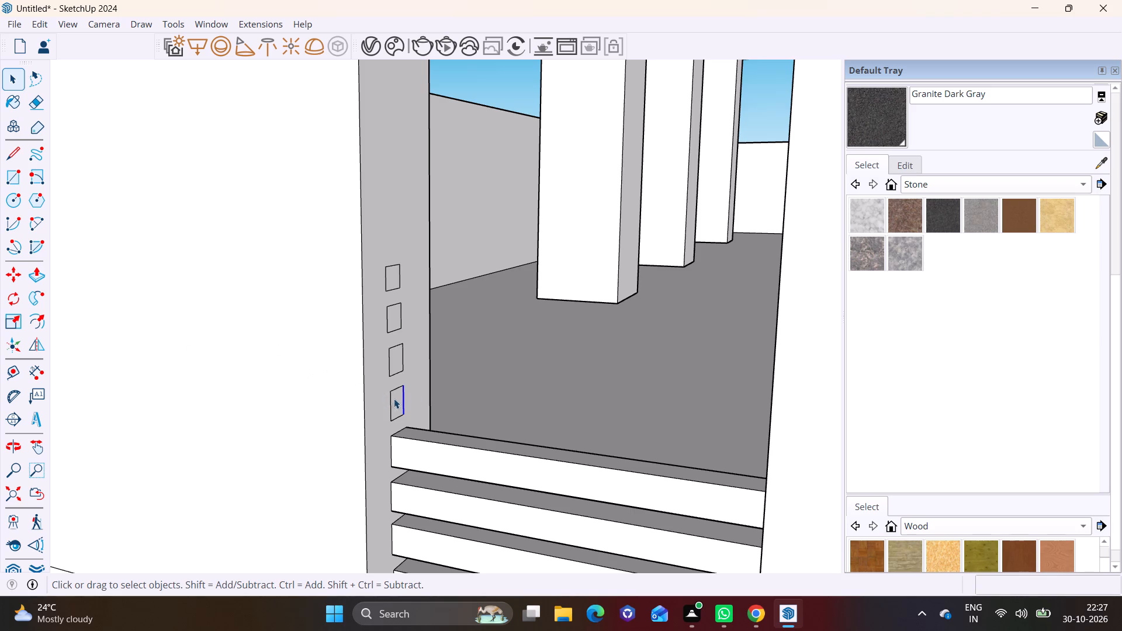
click(399, 401)
click(41, 278)
click(406, 401)
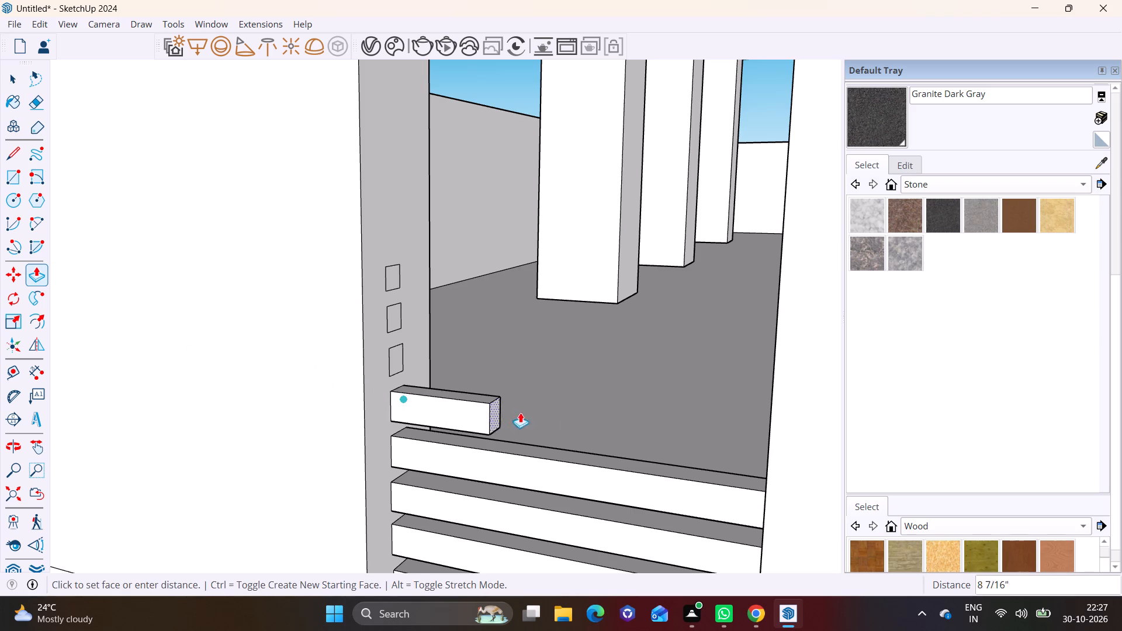
click(811, 451)
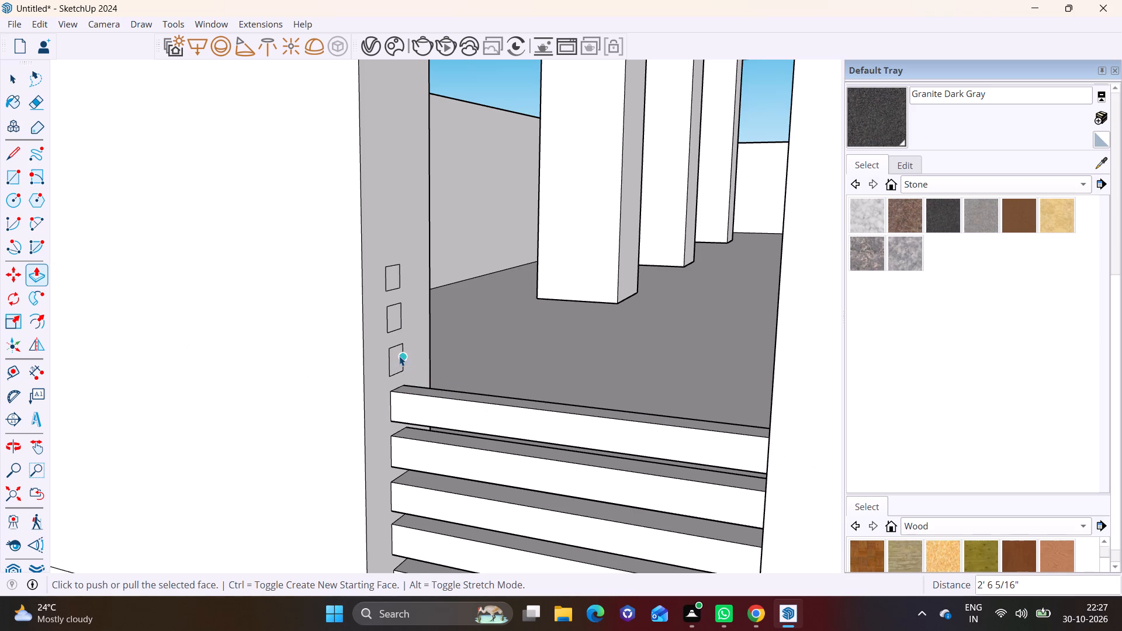
Extrude the sixth and seventh rectangles from the bottom across the gap into the opposite wall, the seventh about 2' 5 11/16".
key(space)
click(398, 356)
click(37, 274)
click(394, 363)
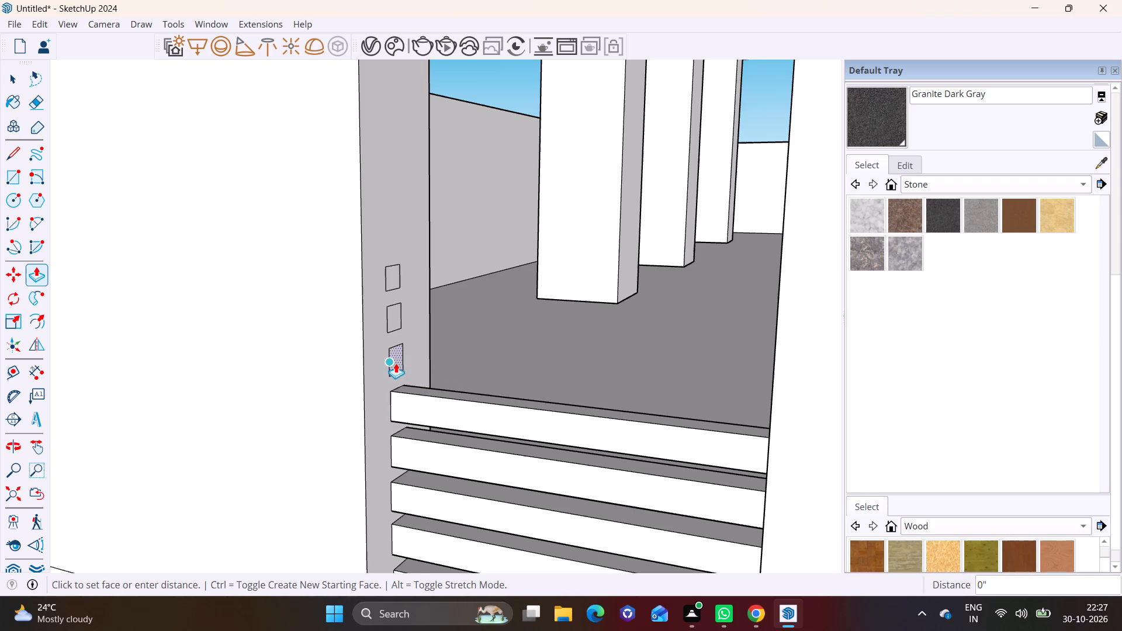
click(828, 404)
key(space)
click(401, 323)
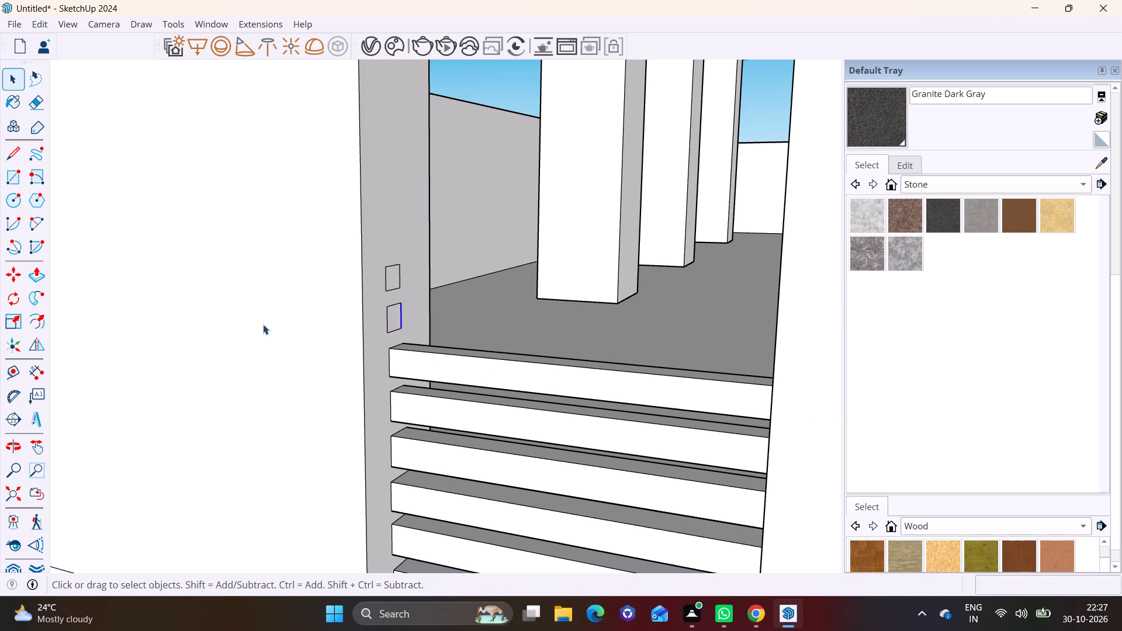
click(397, 318)
click(36, 282)
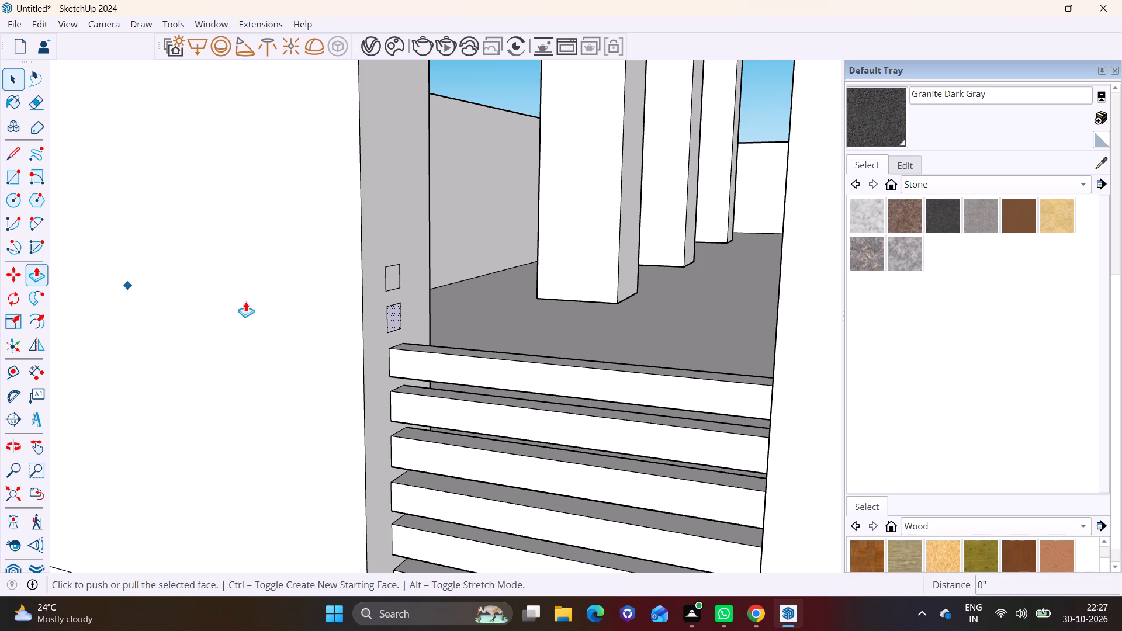
click(394, 324)
click(805, 373)
Extrude the topmost rectangle about 2' 7 5/8" across the gap into the opposite wall as the eighth slat.
scroll(560, 394, down, 2)
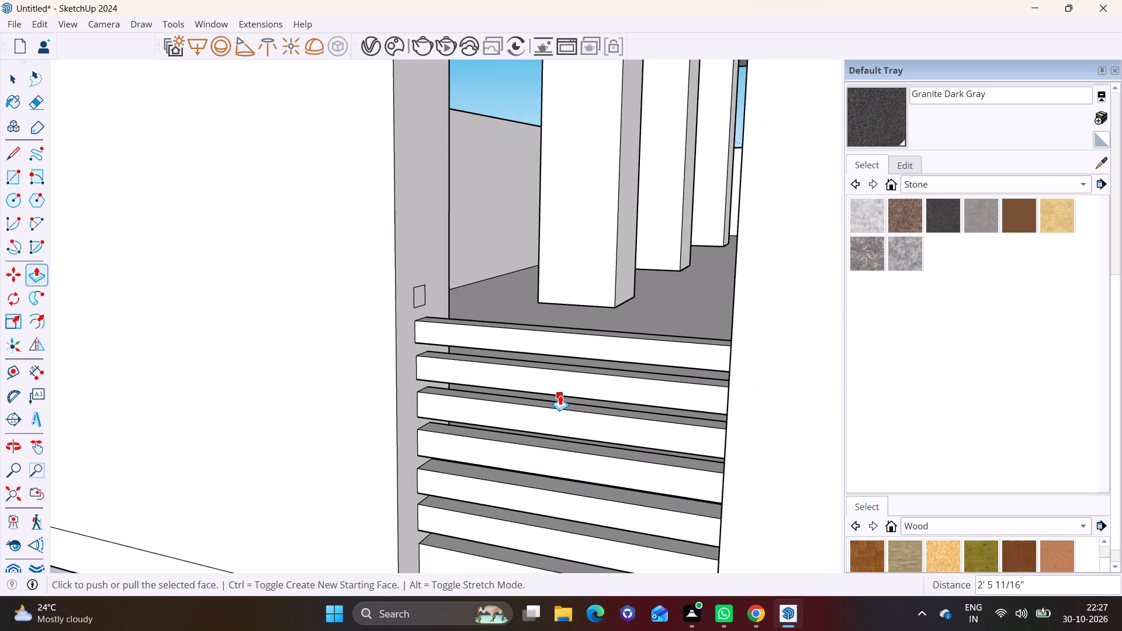
shift+middle_drag(557, 404, 488, 536)
scroll(372, 474, up, 6)
key(space)
click(342, 395)
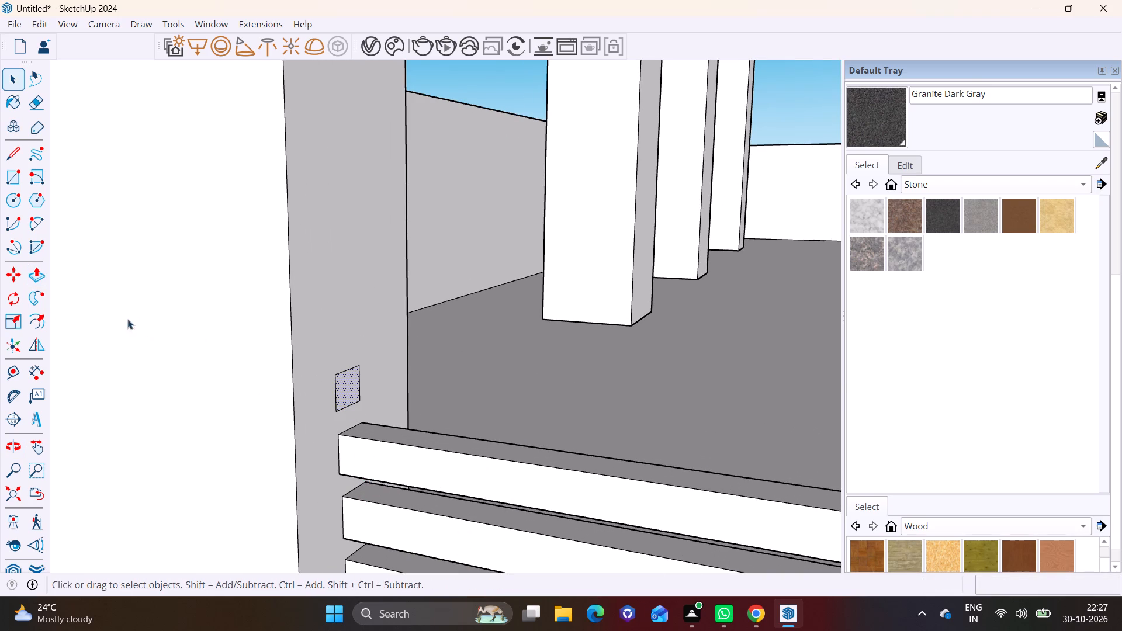
click(34, 271)
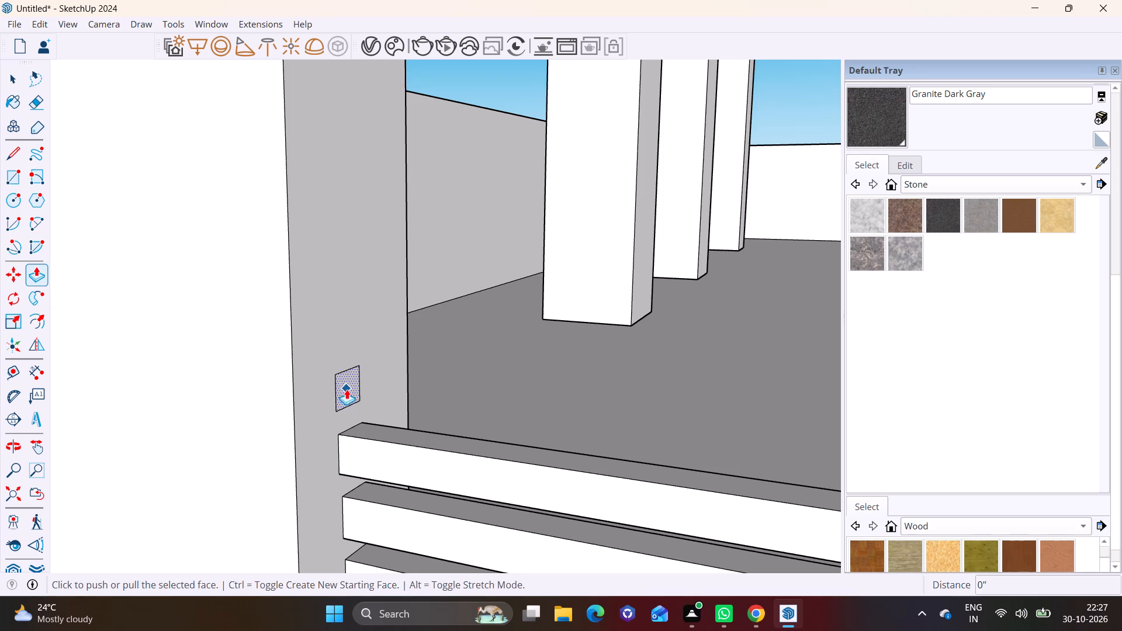
click(347, 389)
scroll(554, 417, down, 7)
shift+middle_click(560, 418)
shift+scroll(560, 418, down, 1)
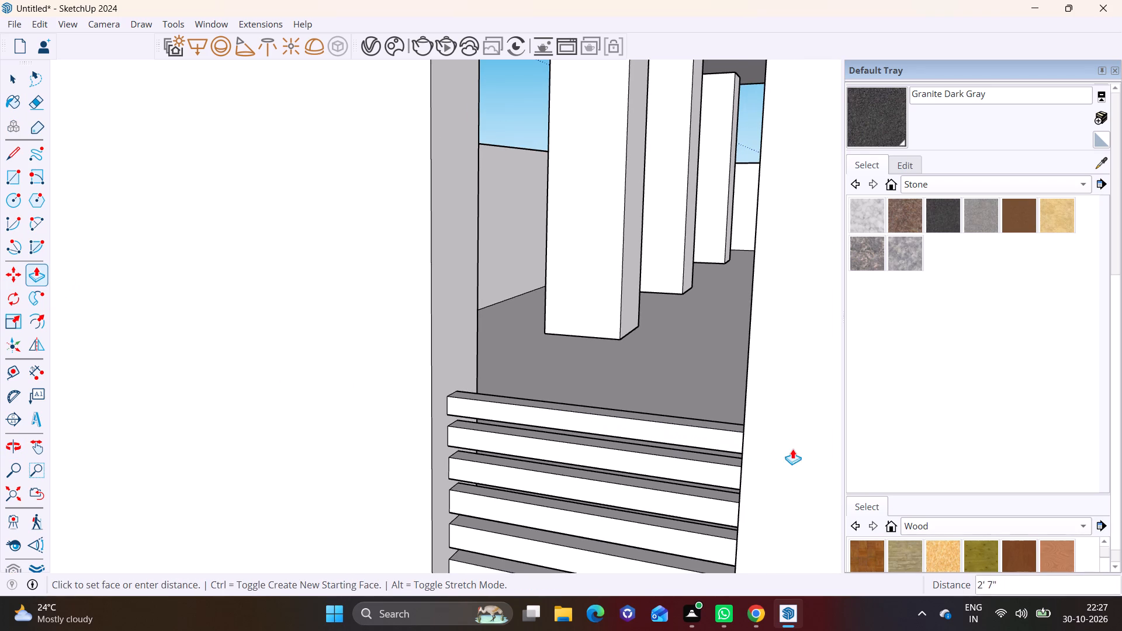
click(793, 449)
Draw two small rectangles, the first about 2 1/16" by 2 5/16", on the wall's end face just above the eighth slat.
middle_drag(598, 425, 628, 320)
scroll(595, 418, down, 3)
shift+middle_drag(592, 442, 600, 303)
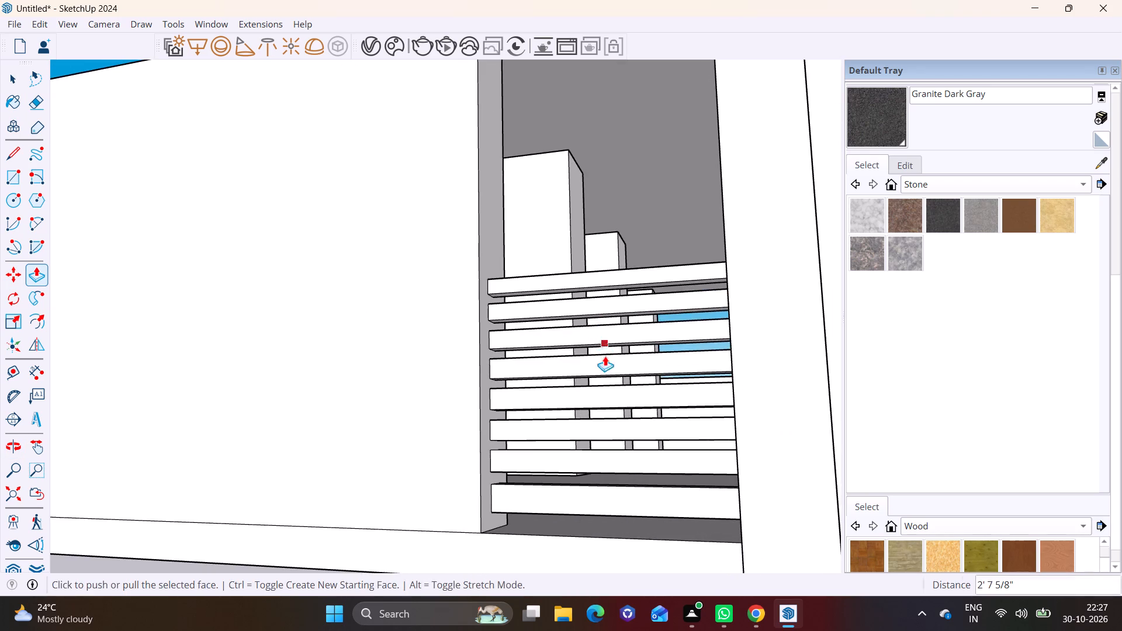
middle_drag(602, 363, 451, 480)
scroll(567, 294, up, 5)
shift+middle_drag(538, 270, 497, 486)
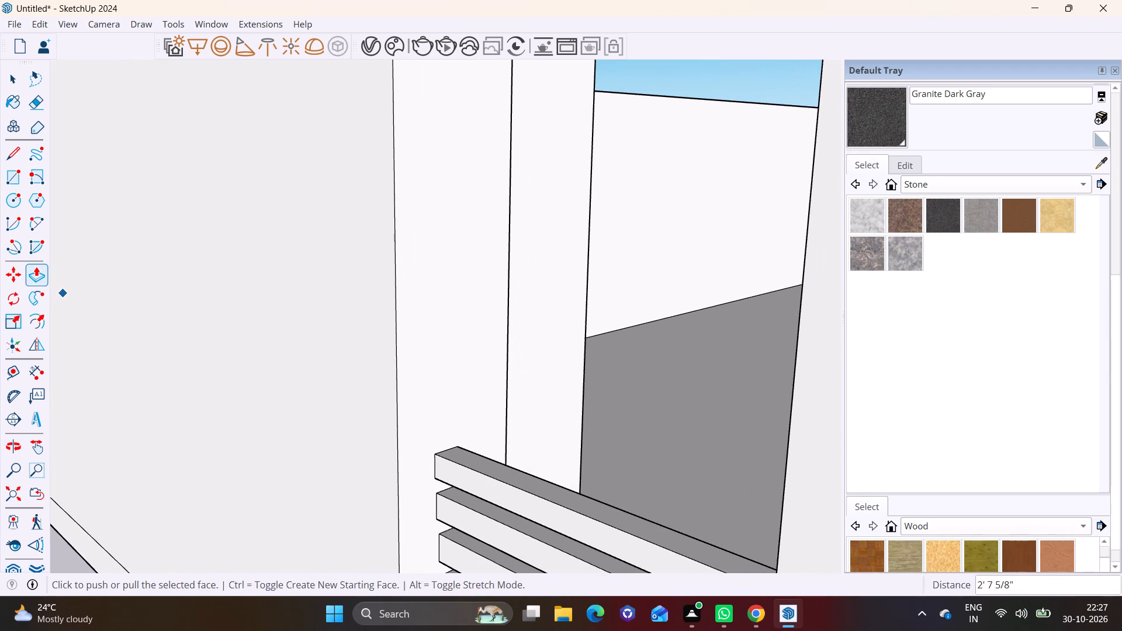
click(20, 174)
scroll(398, 394, up, 4)
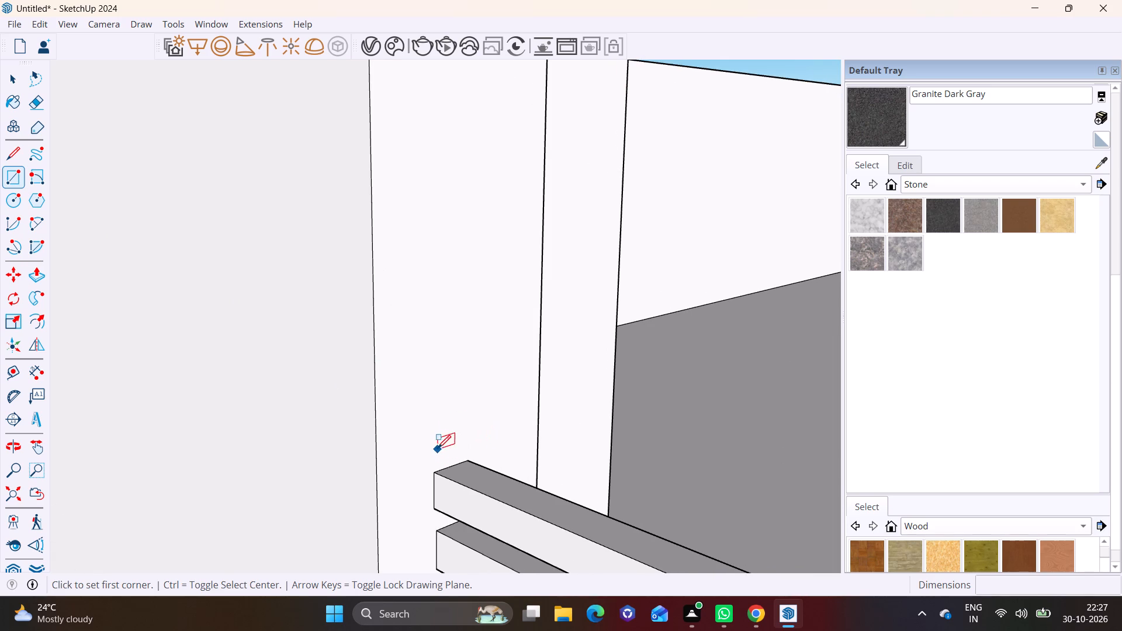
click(436, 448)
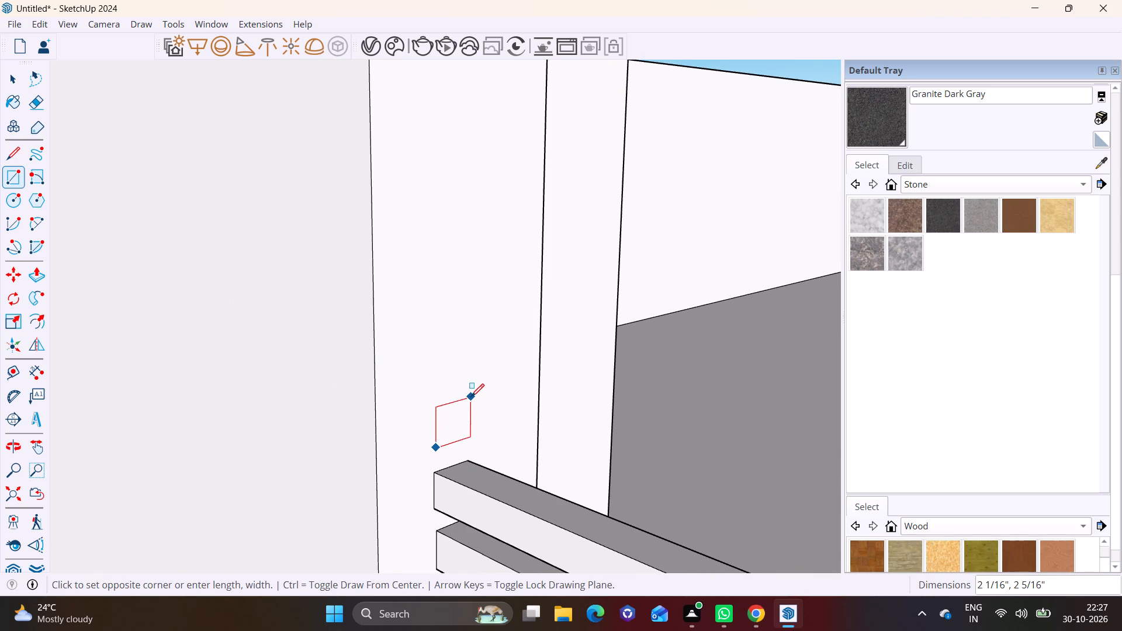
click(473, 397)
click(432, 367)
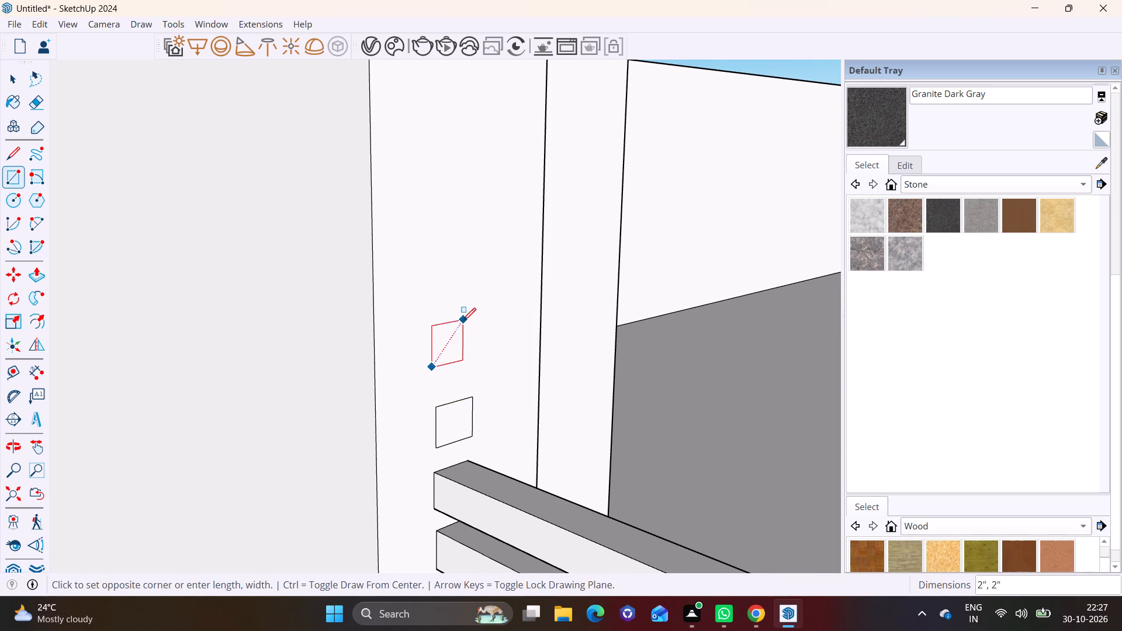
click(469, 324)
Draw four more rectangles upward in the same column on the wall's end face, the last about 2 1/16" by 1 5/8".
shift+middle_drag(459, 321, 459, 472)
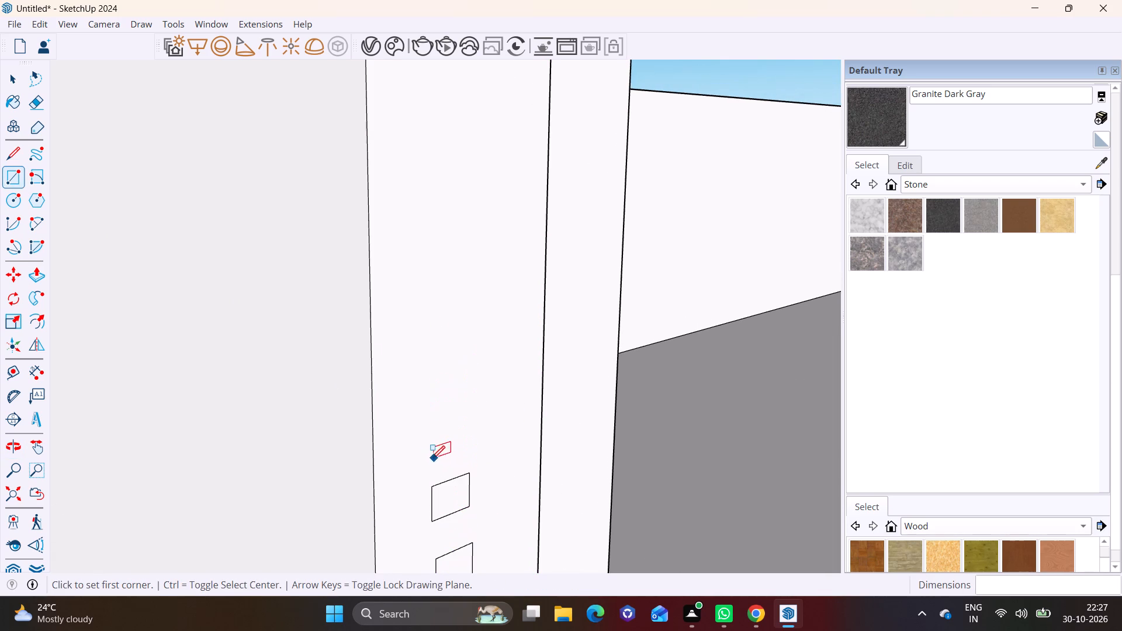
click(430, 459)
click(465, 412)
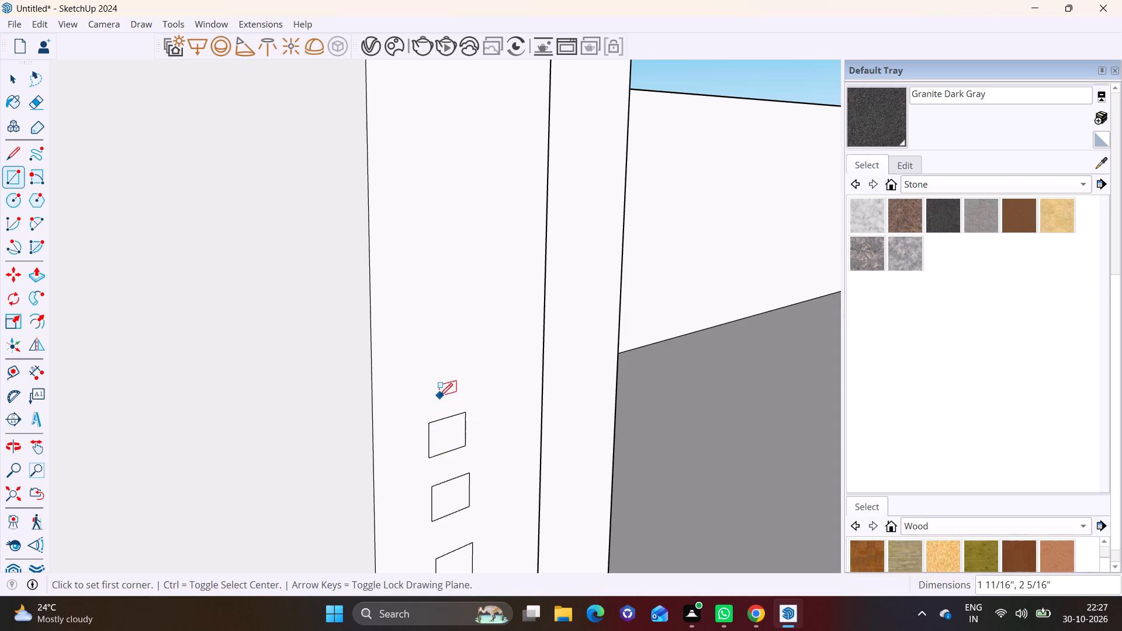
click(428, 398)
click(465, 355)
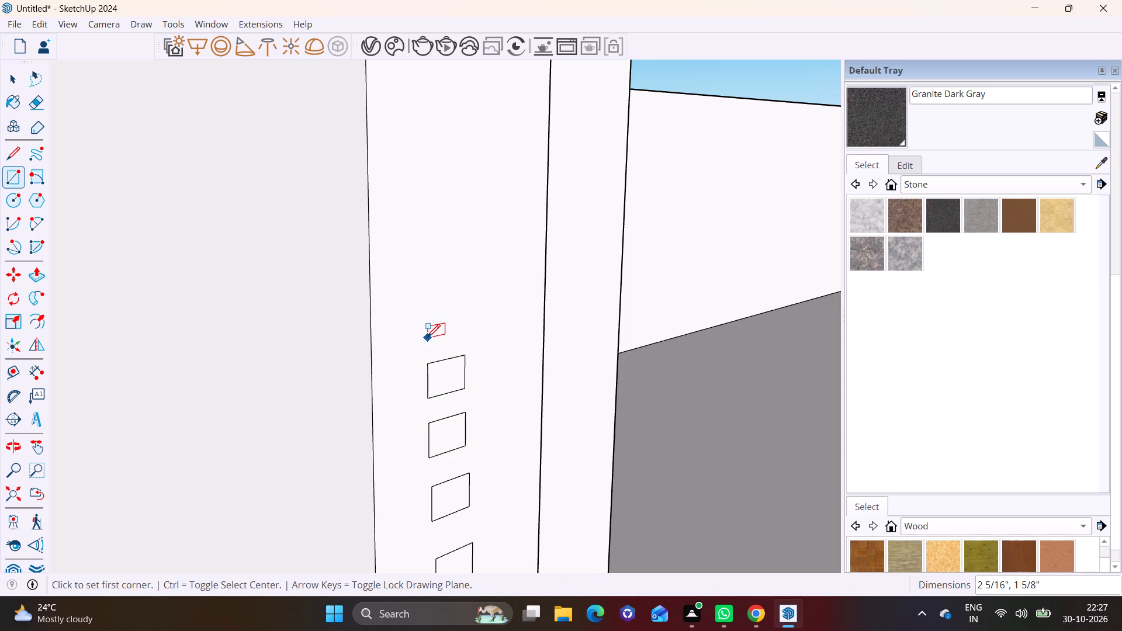
click(427, 337)
click(463, 295)
shift+middle_drag(469, 351, 467, 481)
click(423, 409)
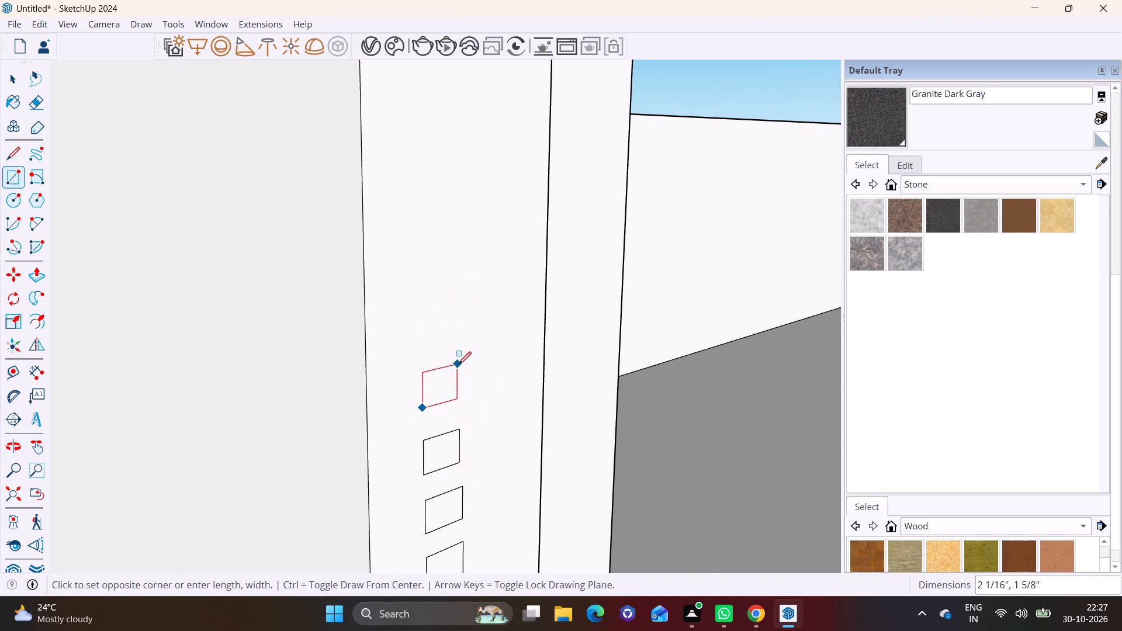
click(458, 365)
Continue the column on the wall's end face with three more evenly spaced rectangles, the last about 1 13/16" square.
shift+middle_drag(486, 407, 494, 525)
click(431, 474)
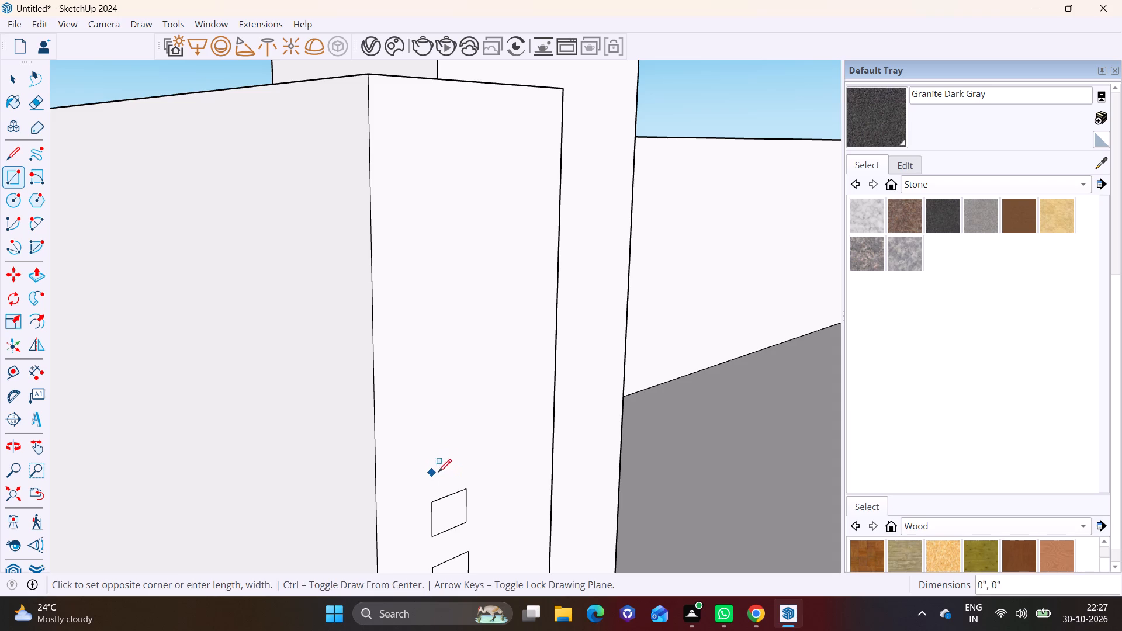
click(465, 422)
click(427, 400)
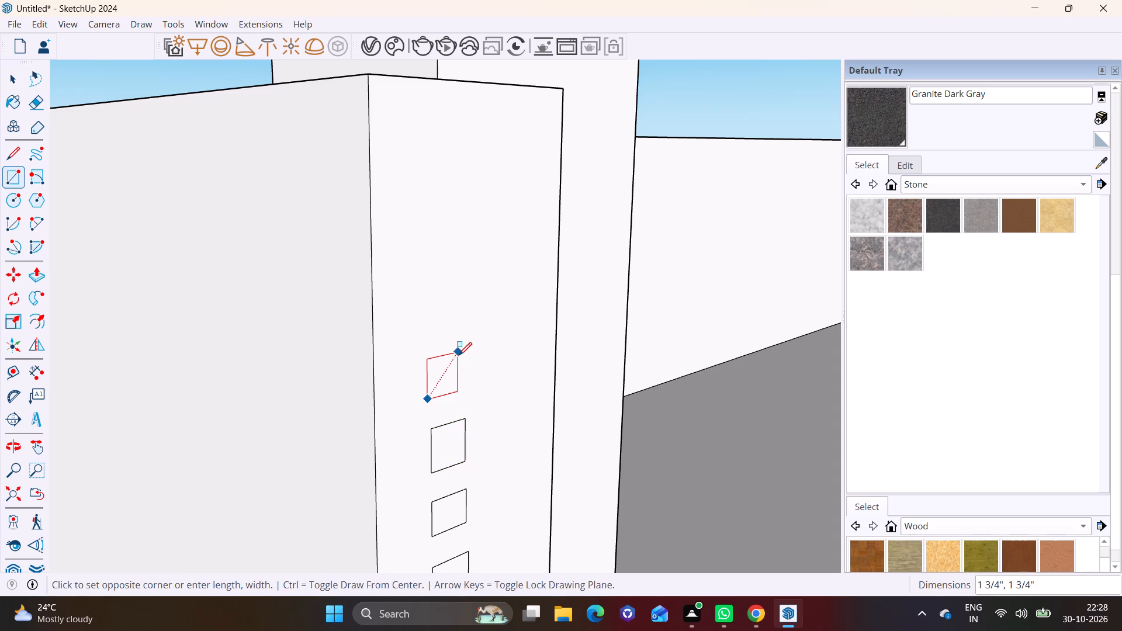
click(459, 355)
click(425, 331)
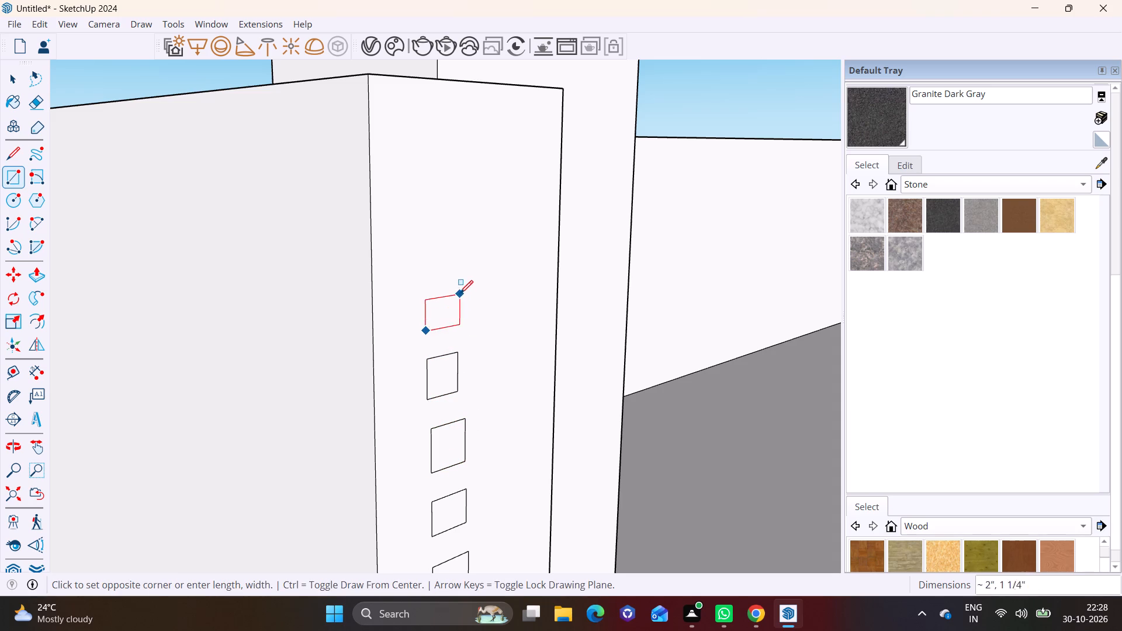
click(458, 287)
Draw the last three rectangles up to the wall's top edge, the first about 1 9/16" square, the second about 1 3/4" by 1 9/16".
shift+middle_drag(469, 371, 459, 504)
click(419, 404)
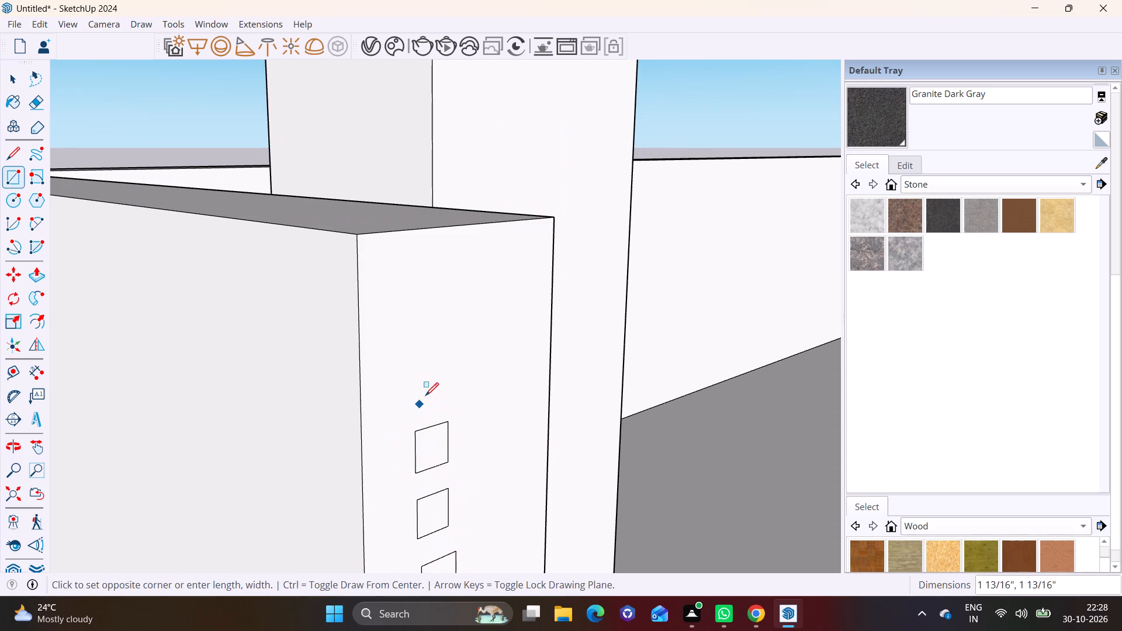
click(448, 363)
click(415, 342)
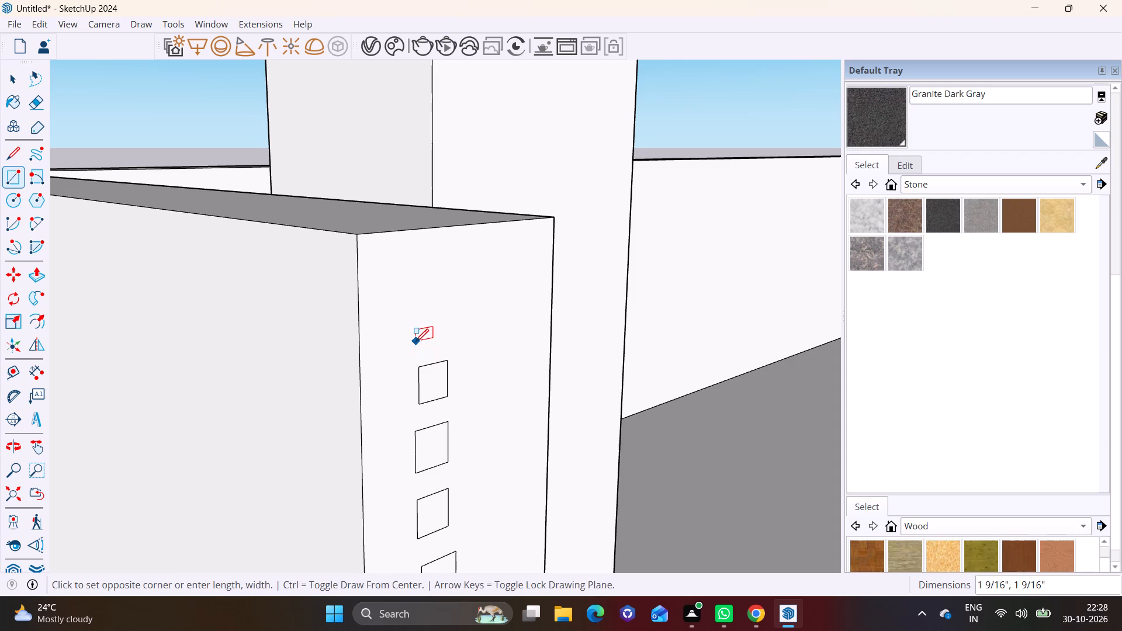
click(448, 297)
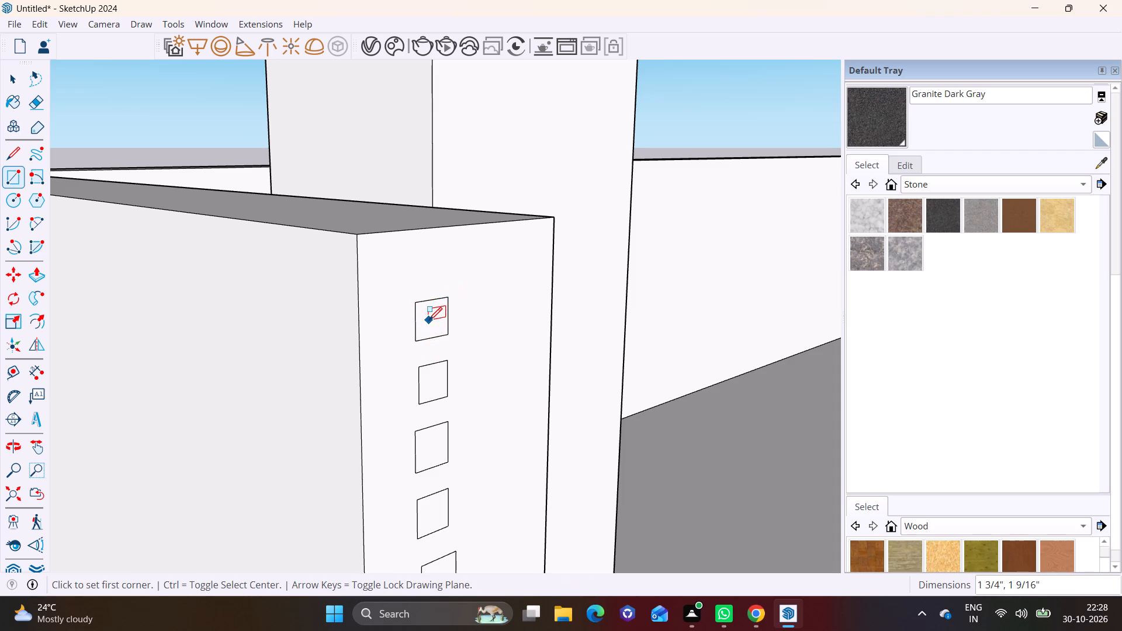
click(414, 280)
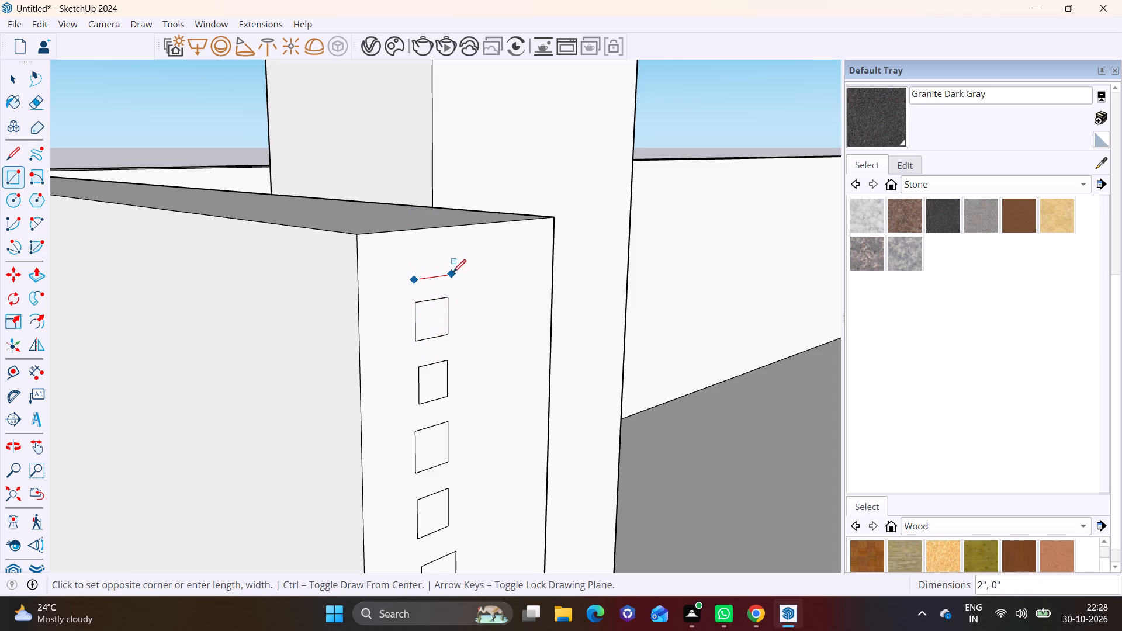
click(445, 238)
Extrude the topmost rectangle about 2' 6 3/16" across the gap into the opposite wall.
key(space)
click(439, 257)
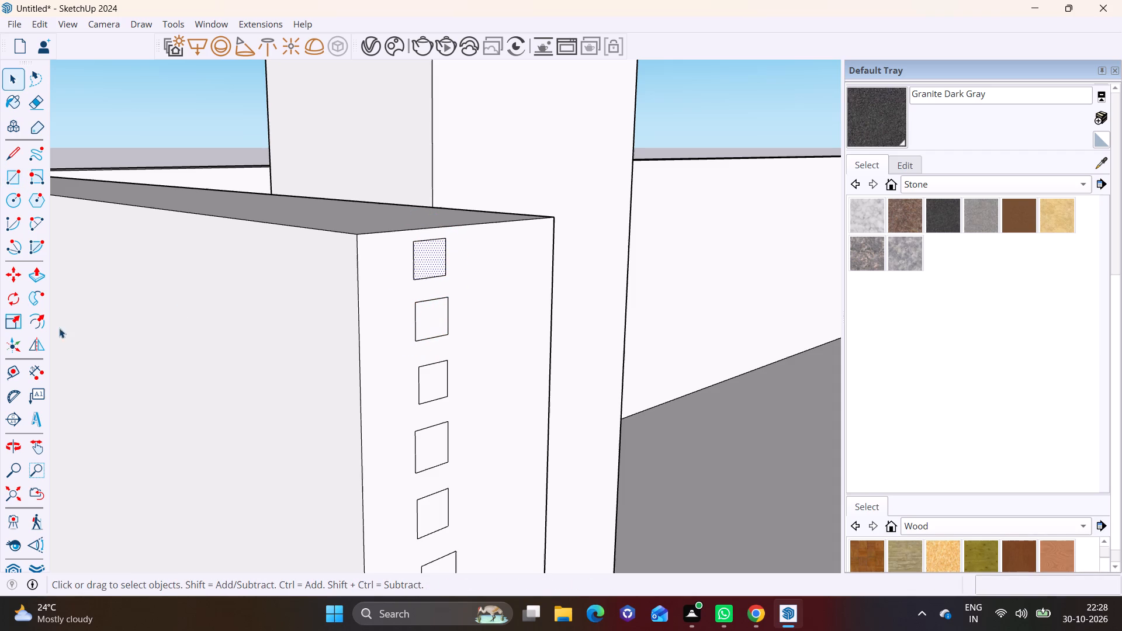
click(39, 275)
click(430, 258)
scroll(671, 317, down, 5)
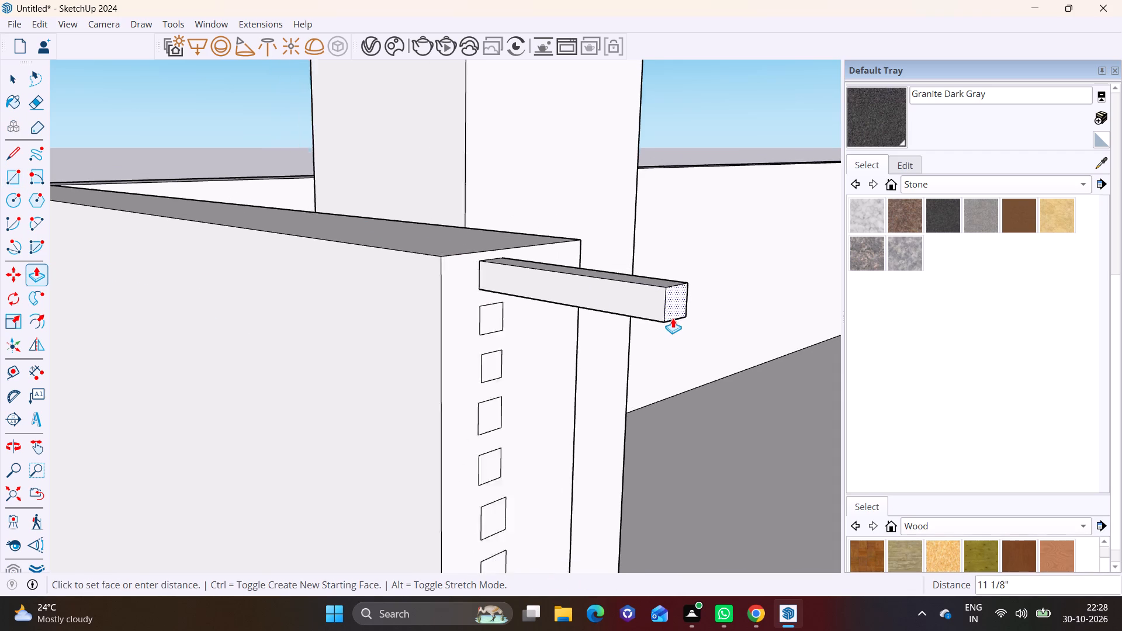
scroll(673, 318, down, 6)
shift+middle_drag(679, 323, 515, 269)
click(721, 335)
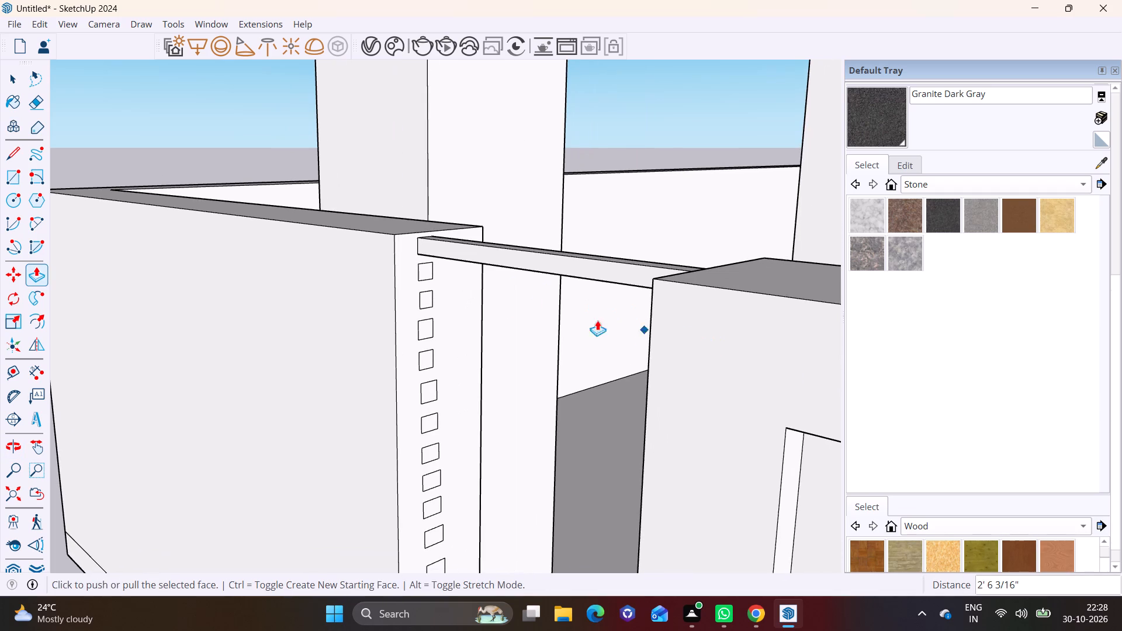
Extrude the second and third rectangles from the top across the gap into the opposite wall, the third about 2' 6 1/16".
key(space)
click(428, 271)
click(42, 272)
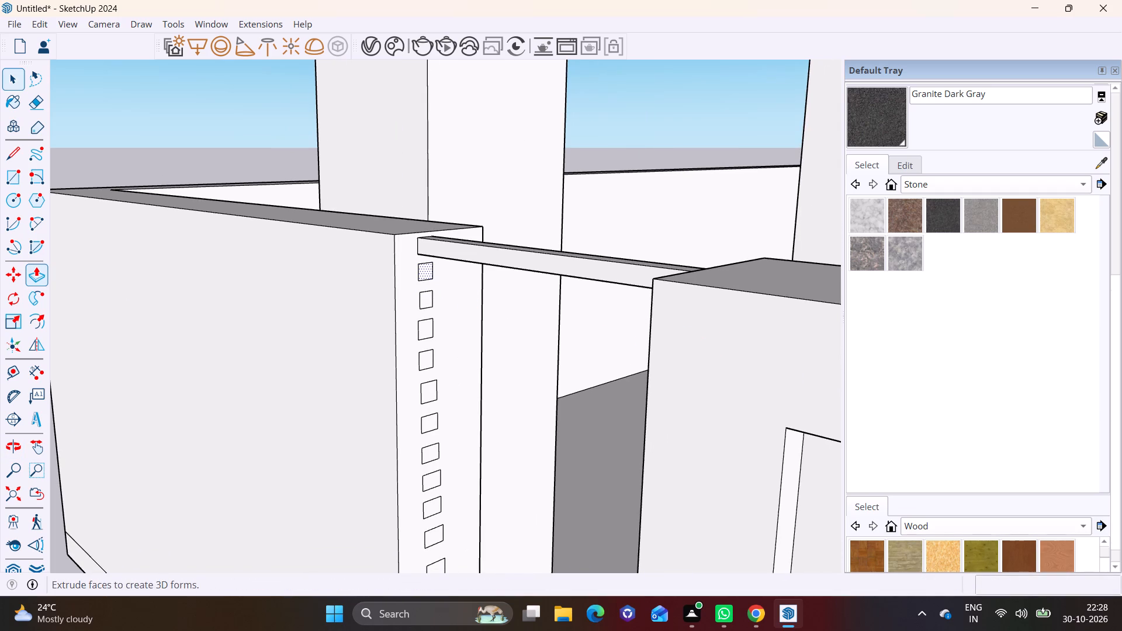
click(420, 272)
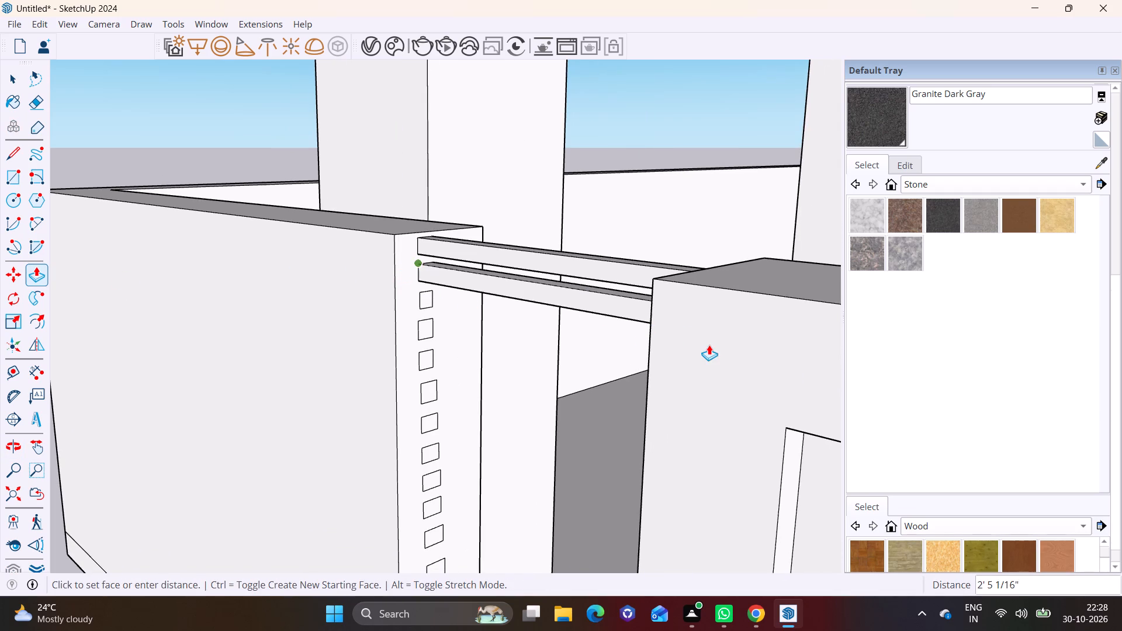
click(709, 345)
middle_drag(527, 314, 504, 300)
scroll(529, 324, down, 1)
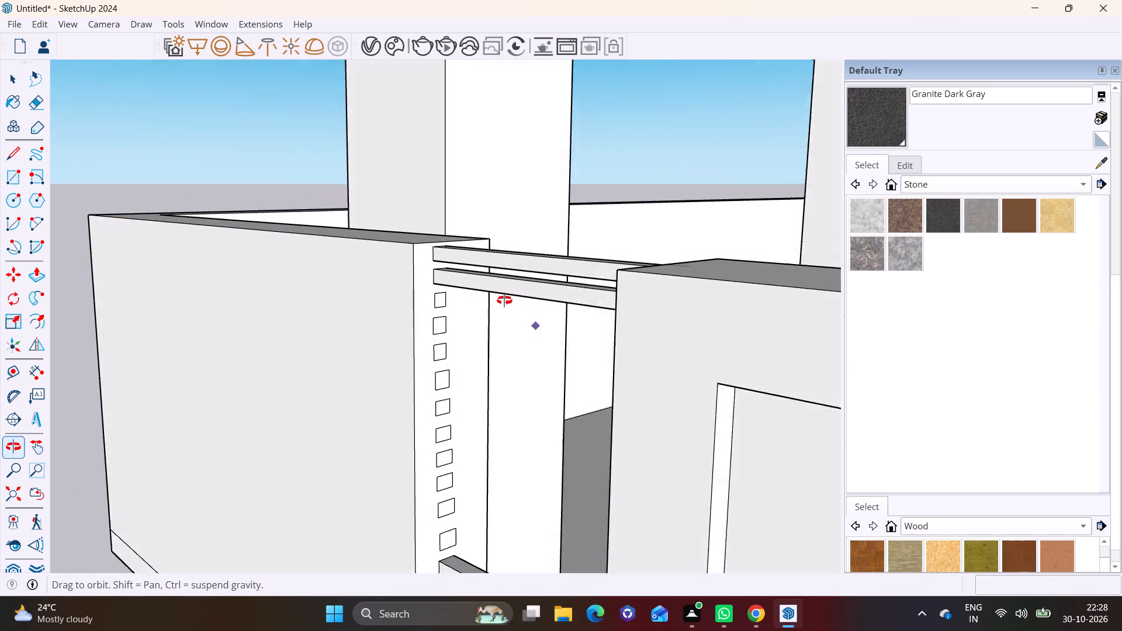
middle_drag(504, 300, 493, 300)
key(space)
click(439, 300)
click(45, 280)
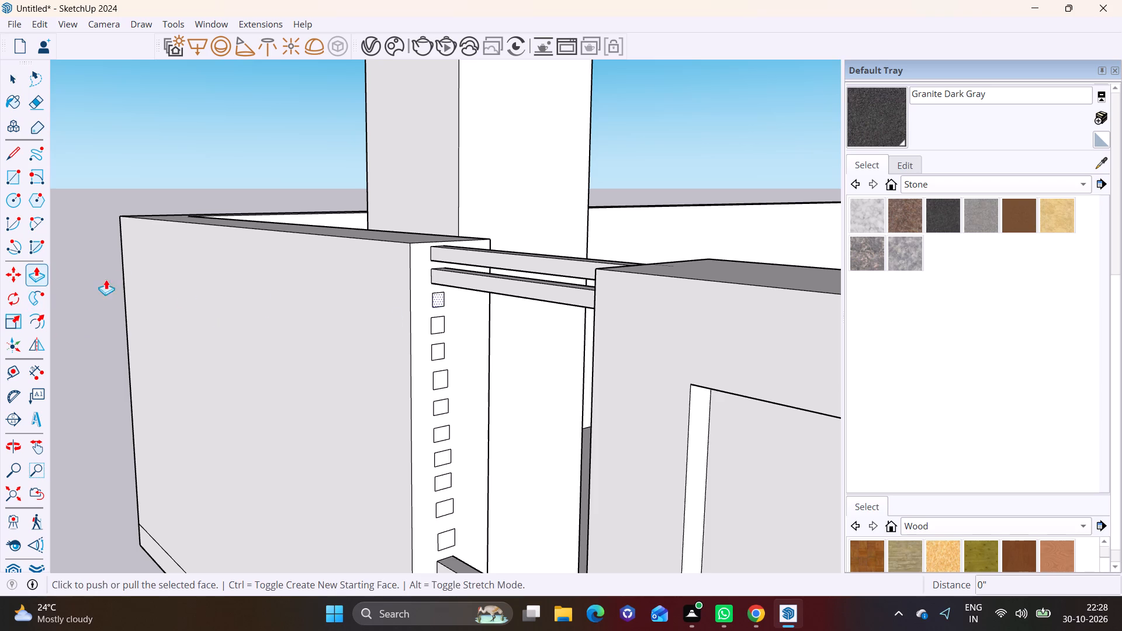
click(438, 303)
click(656, 353)
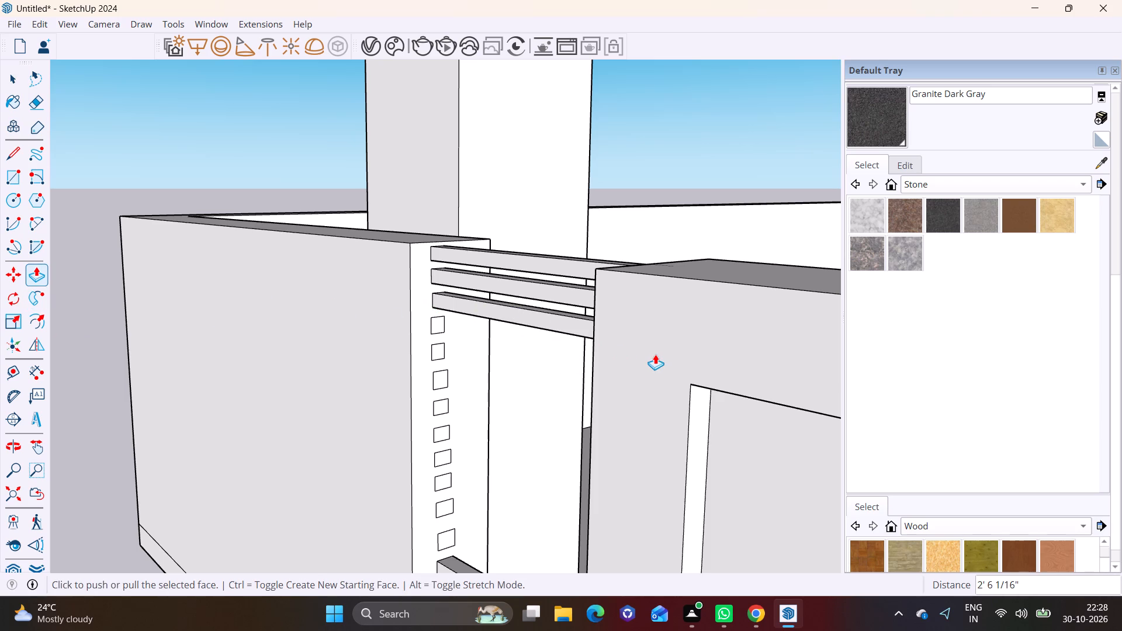
Extrude the fourth and fifth rectangles from the top across the gap toward the opposite wall, the fifth about 2' 2 3/16".
key(space)
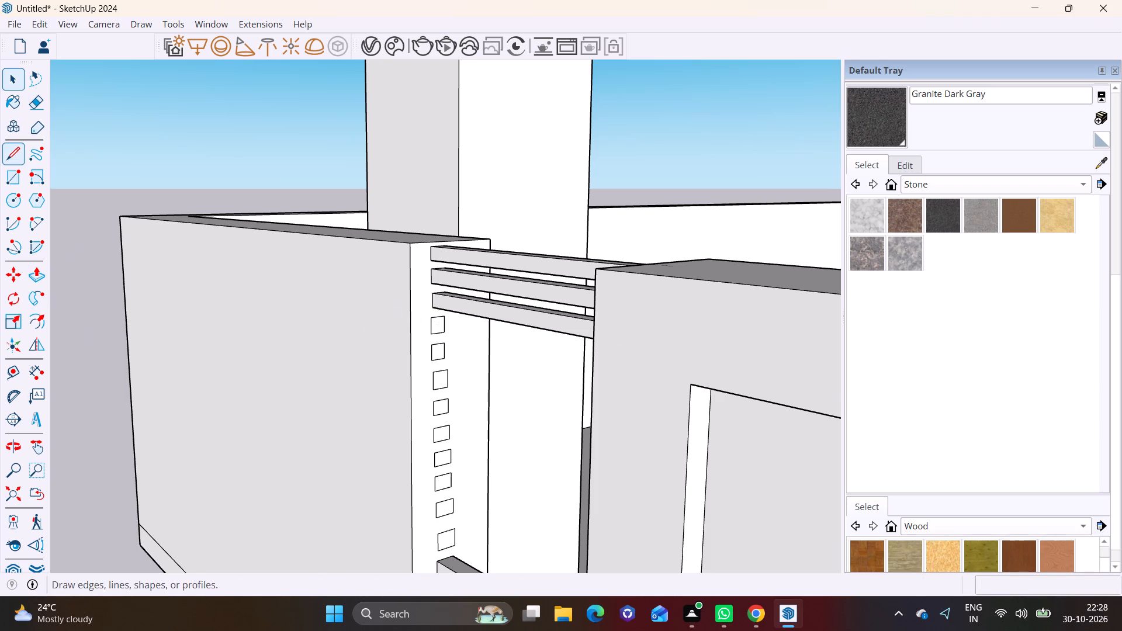
click(438, 327)
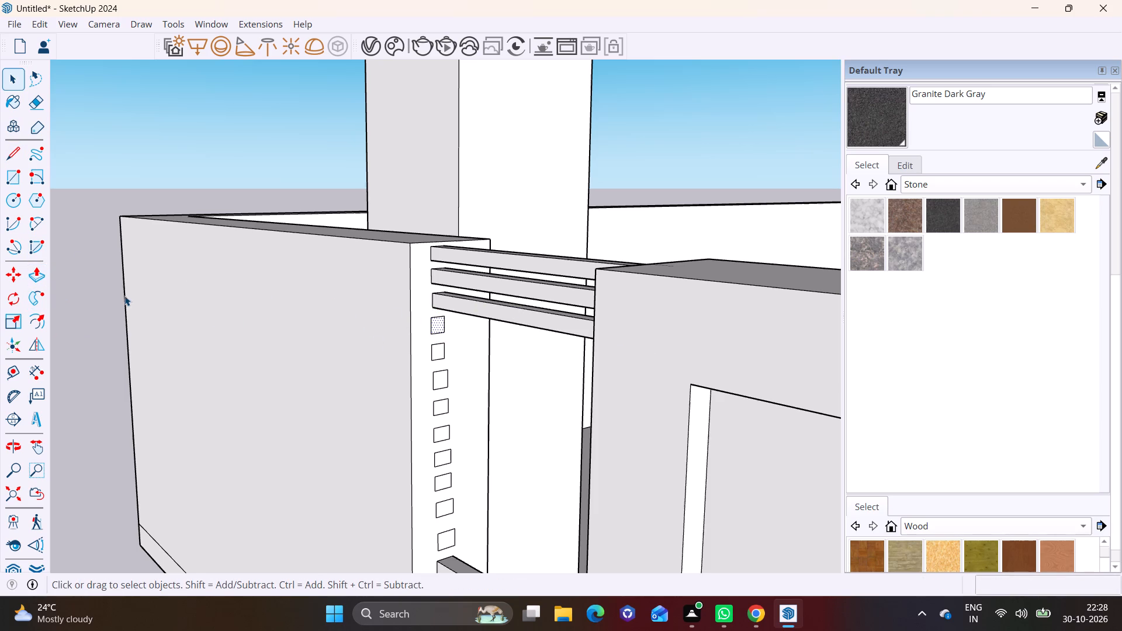
click(41, 273)
click(437, 332)
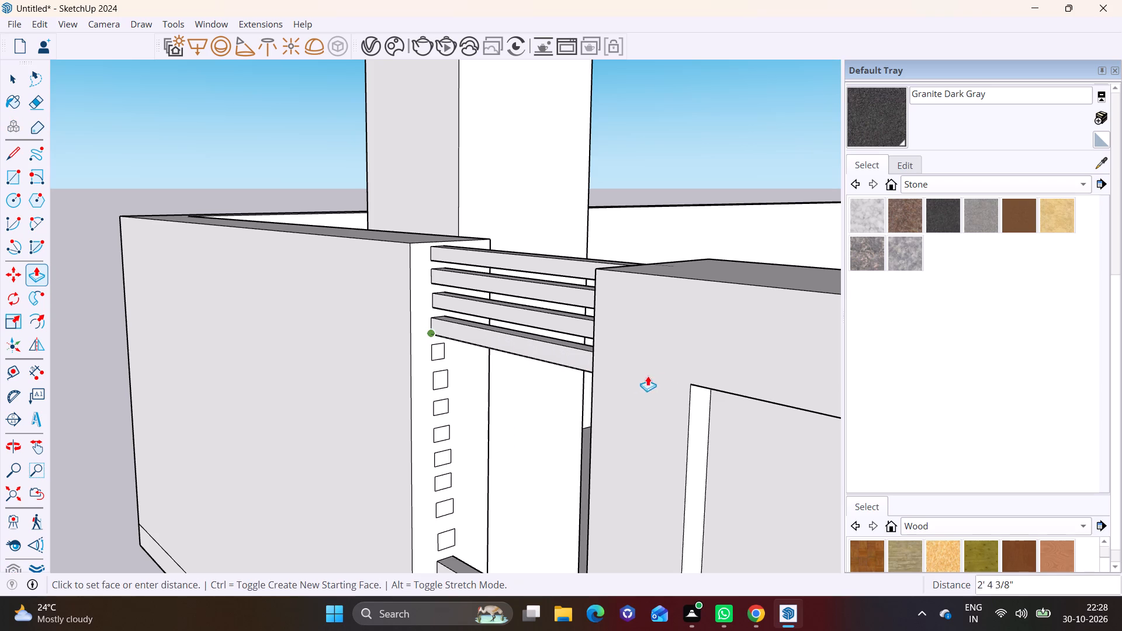
click(668, 378)
click(8, 86)
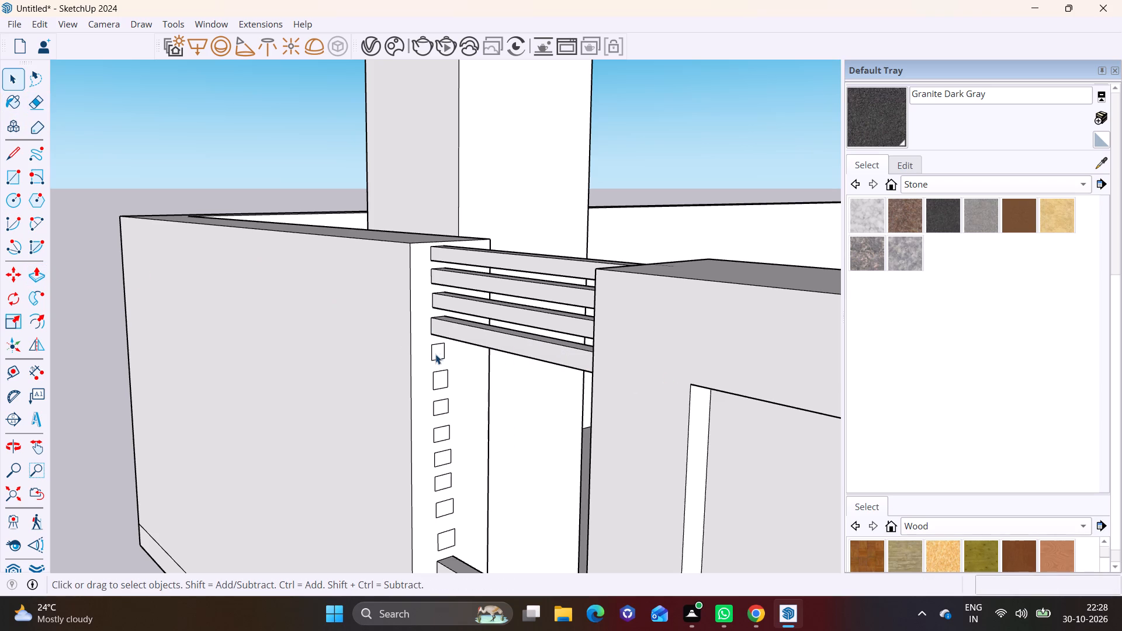
click(435, 354)
click(33, 273)
click(441, 355)
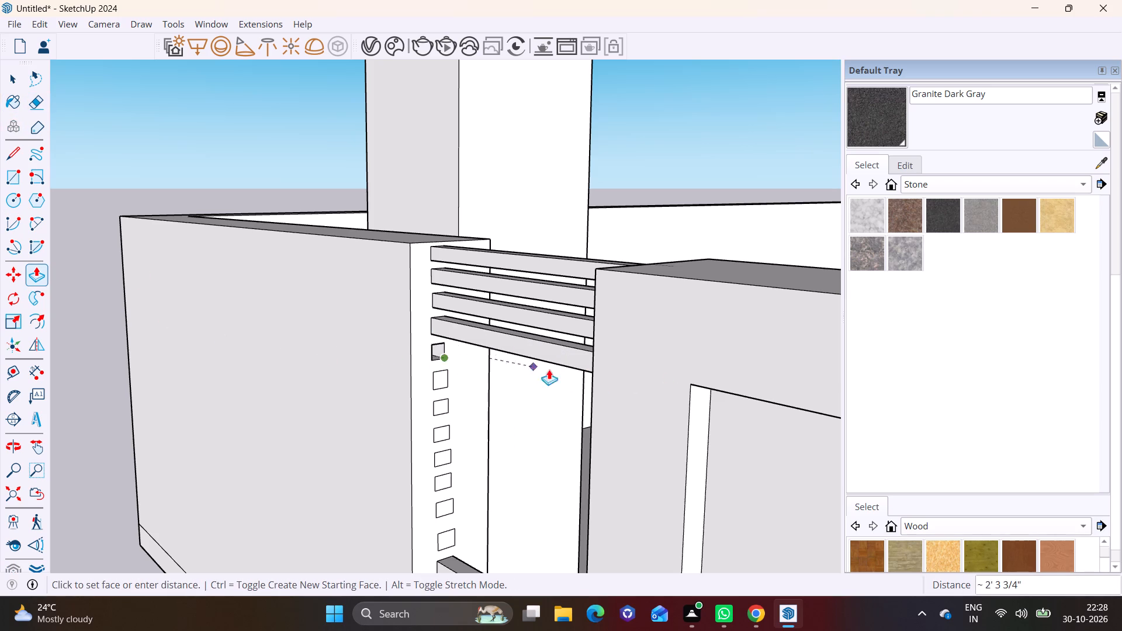
click(635, 383)
Extend the free end of the fifth slat from the top by about 5 3/4" into the opposite wall.
scroll(494, 400, up, 3)
middle_drag(519, 412, 676, 428)
scroll(676, 428, down, 3)
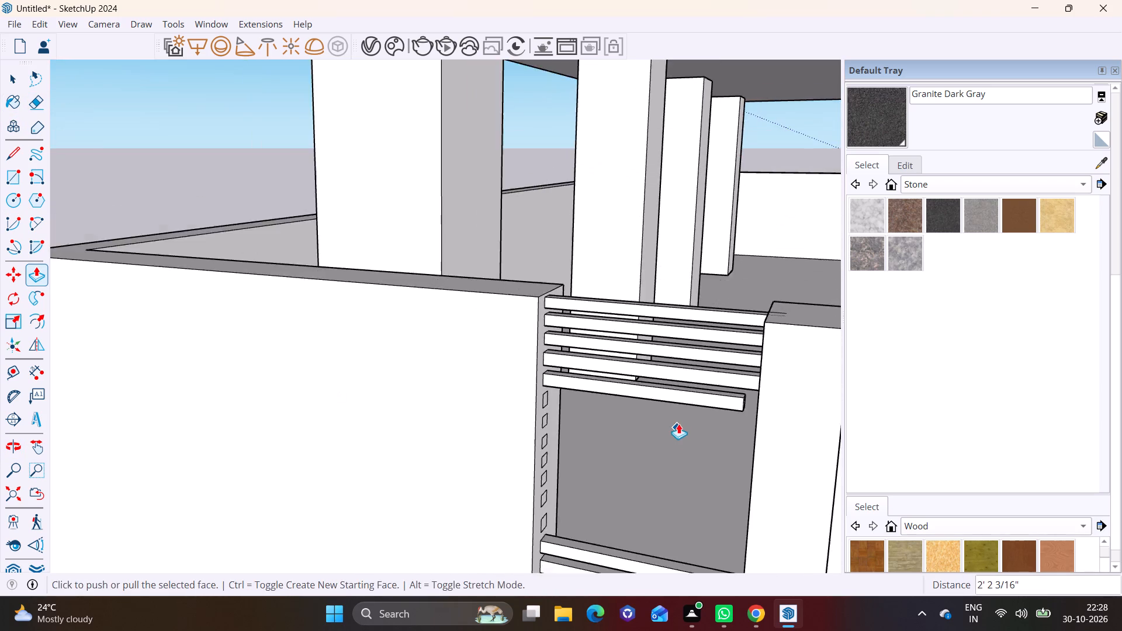
shift+middle_drag(678, 422, 490, 396)
shift+middle_drag(263, 354, 366, 361)
scroll(351, 358, up, 7)
middle_drag(347, 353, 448, 348)
scroll(425, 349, up, 3)
click(392, 321)
click(514, 331)
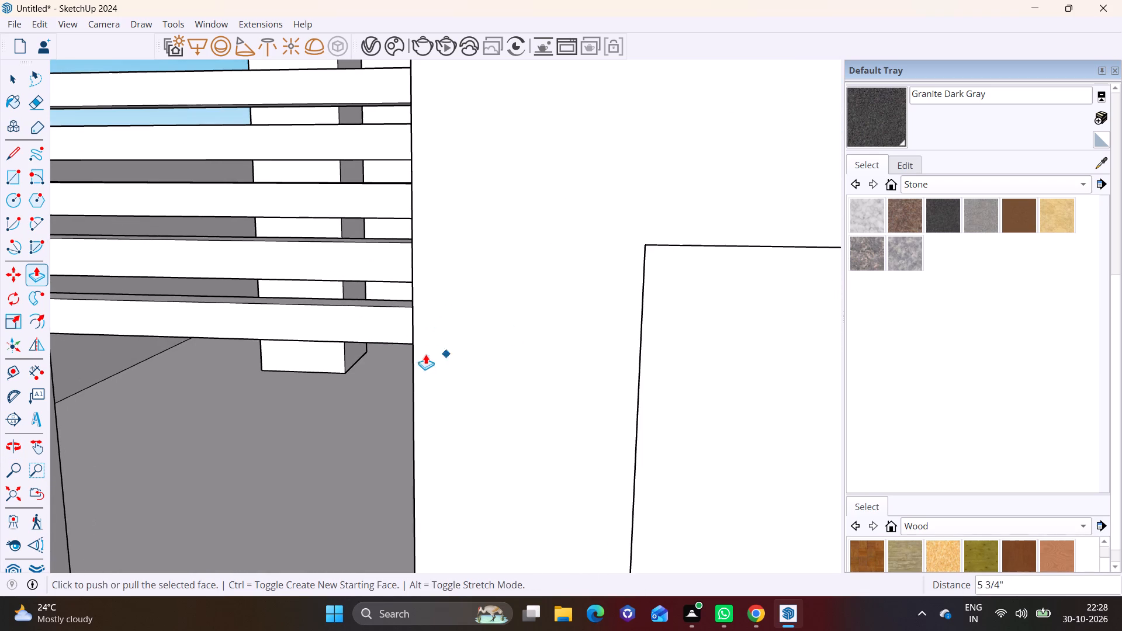
Extrude the rectangle directly above the eighth lower slat about 3' 1 3/16" across the gap into the opposite wall.
scroll(424, 354, down, 8)
shift+middle_drag(339, 418, 460, 306)
scroll(530, 283, up, 3)
middle_drag(551, 308, 409, 301)
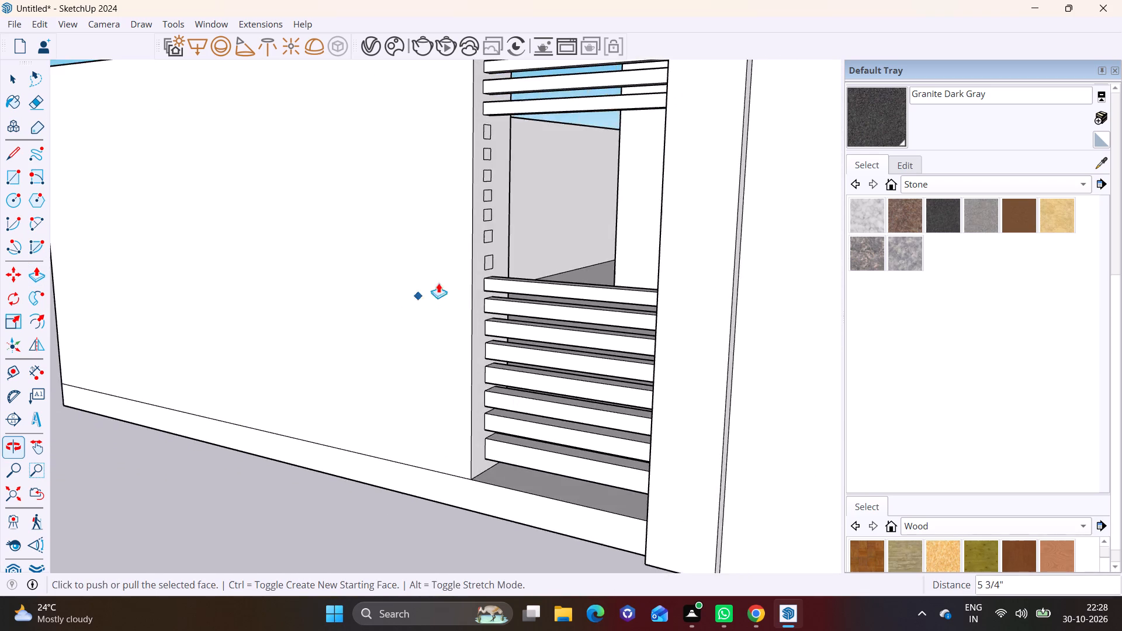
scroll(503, 271, up, 6)
shift+middle_drag(485, 277, 268, 365)
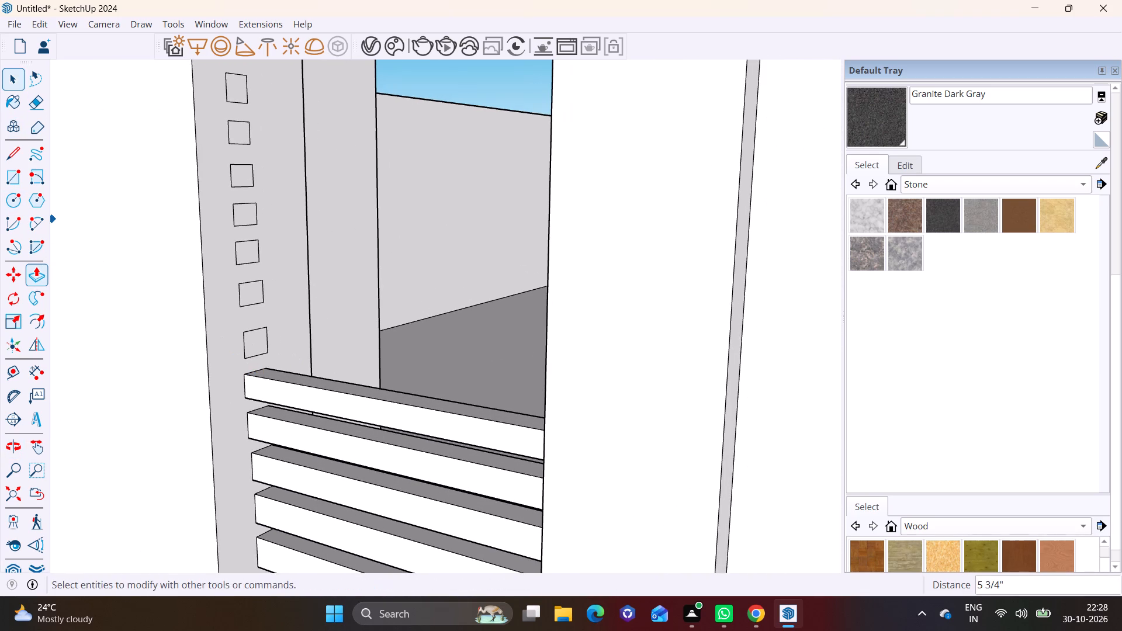
click(12, 89)
click(258, 344)
click(30, 261)
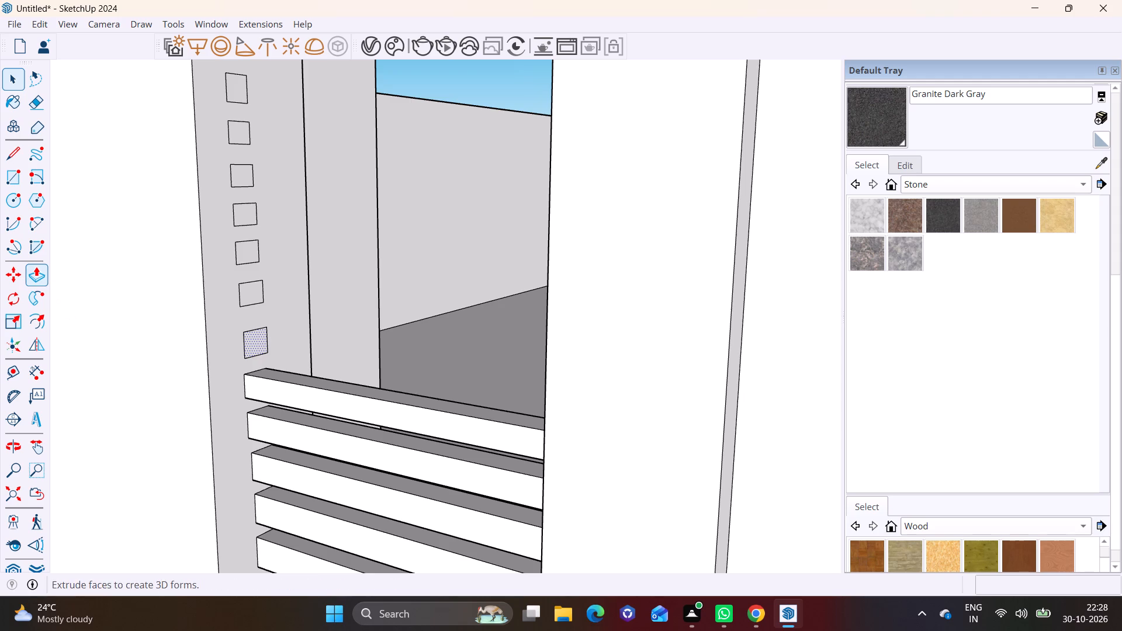
click(40, 273)
click(253, 342)
click(724, 423)
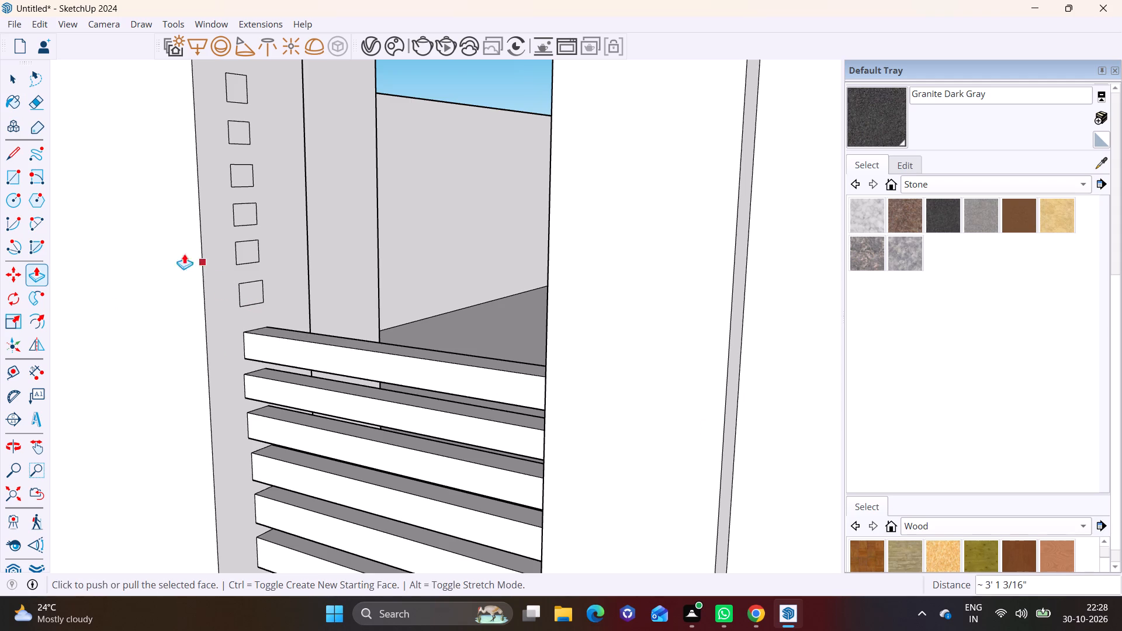
Extrude the two lowest remaining rectangles across the gap to the opposite wall, about 2' 6 7/8" and 2' 4 7/16" respectively.
click(9, 80)
click(254, 298)
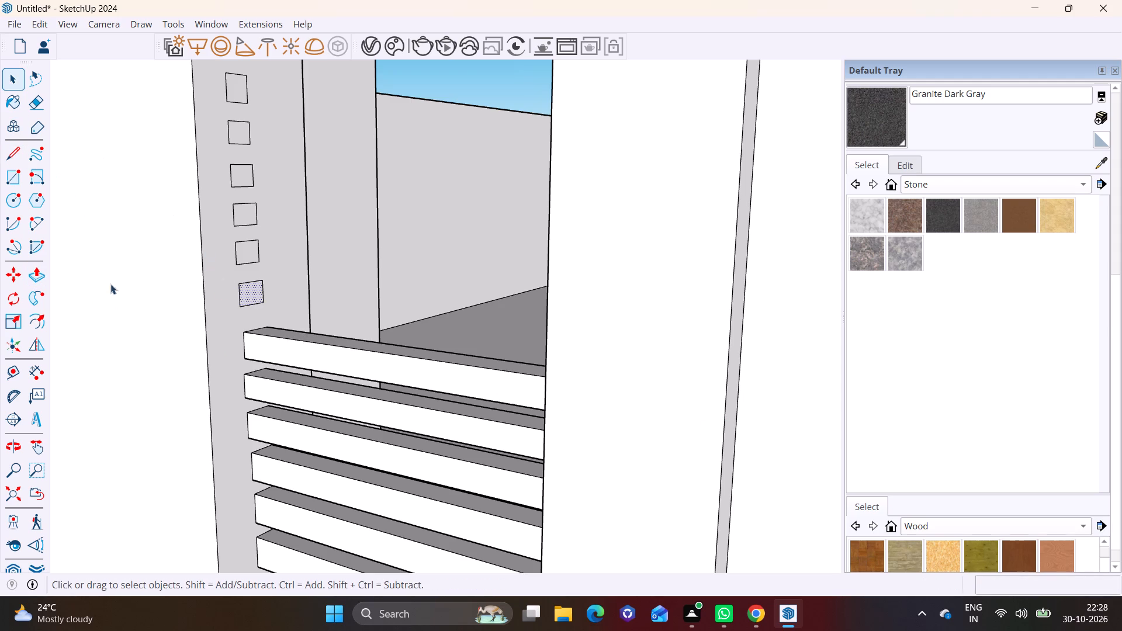
click(38, 273)
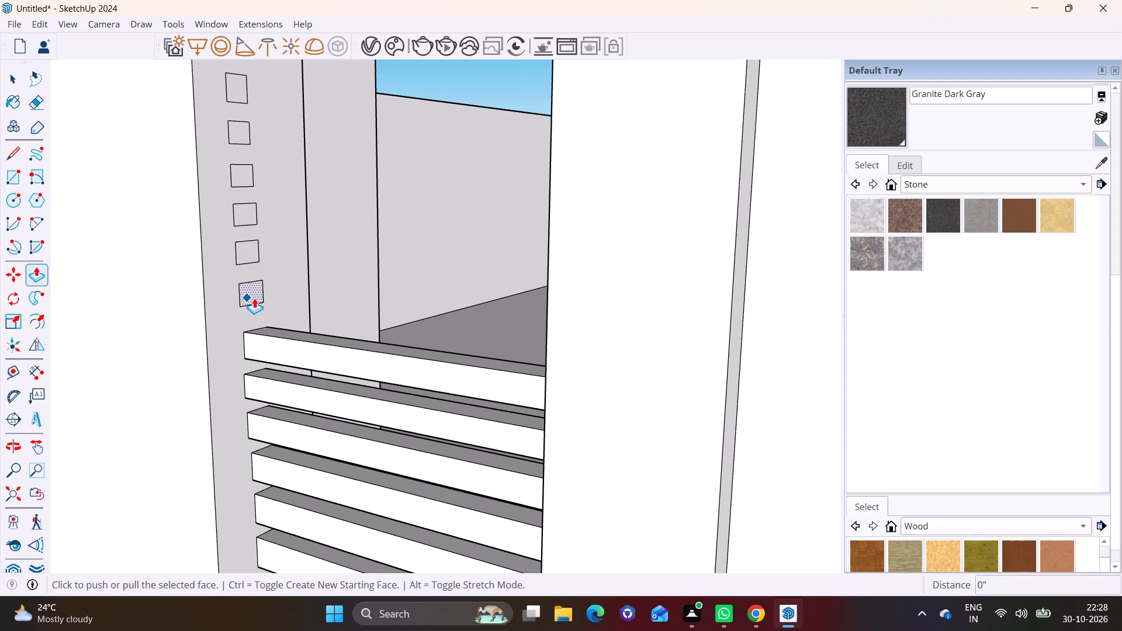
click(252, 291)
click(643, 341)
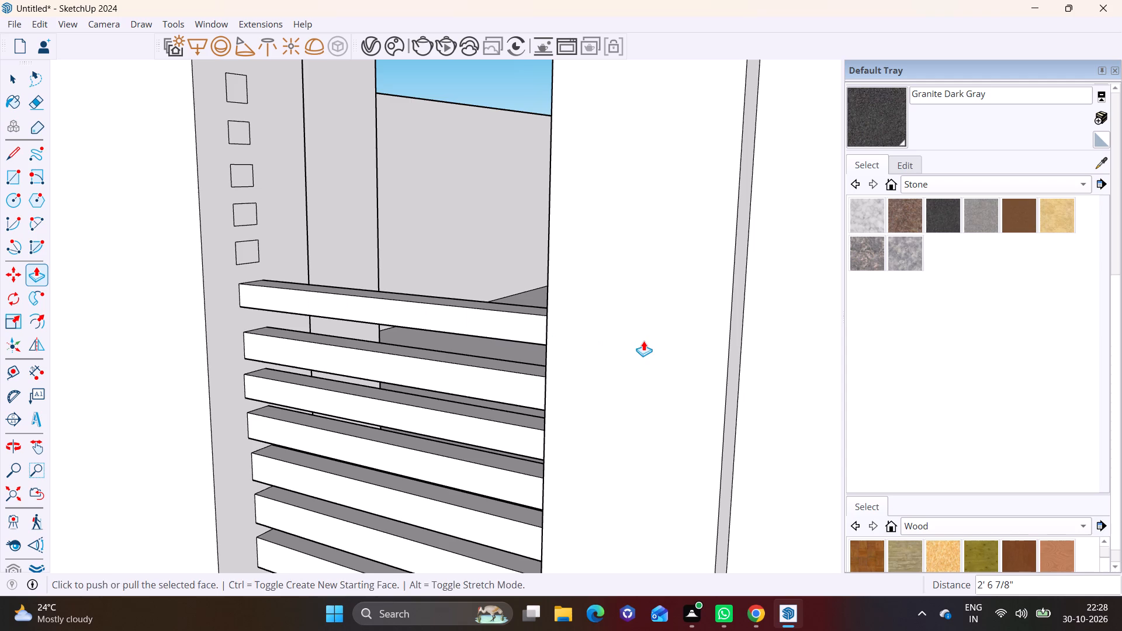
key(space)
click(241, 250)
click(38, 273)
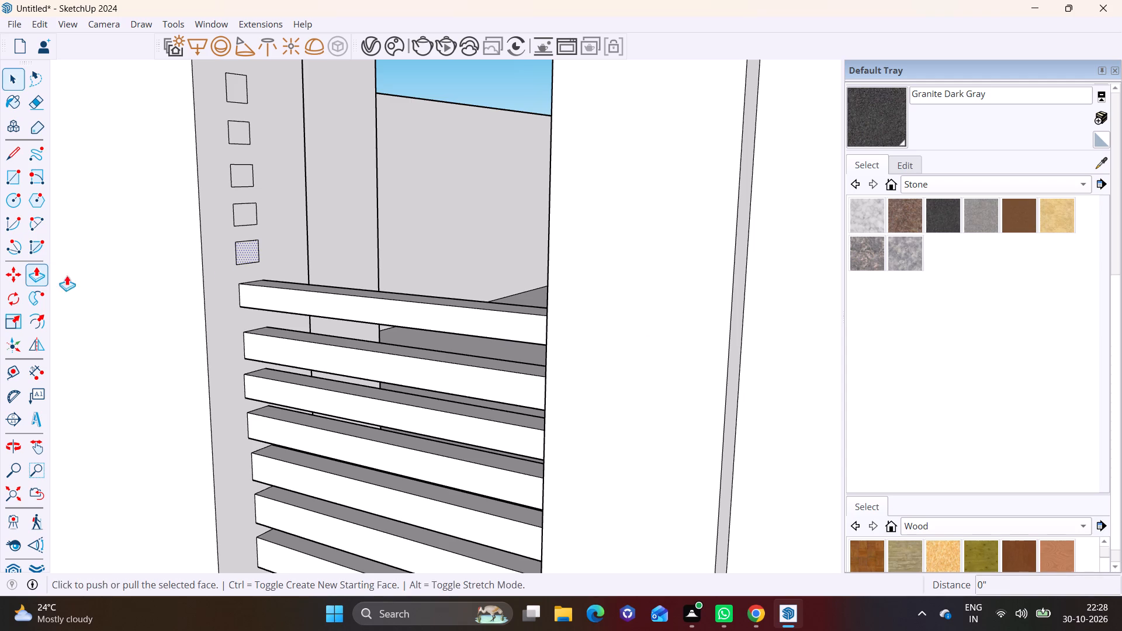
click(247, 254)
click(605, 260)
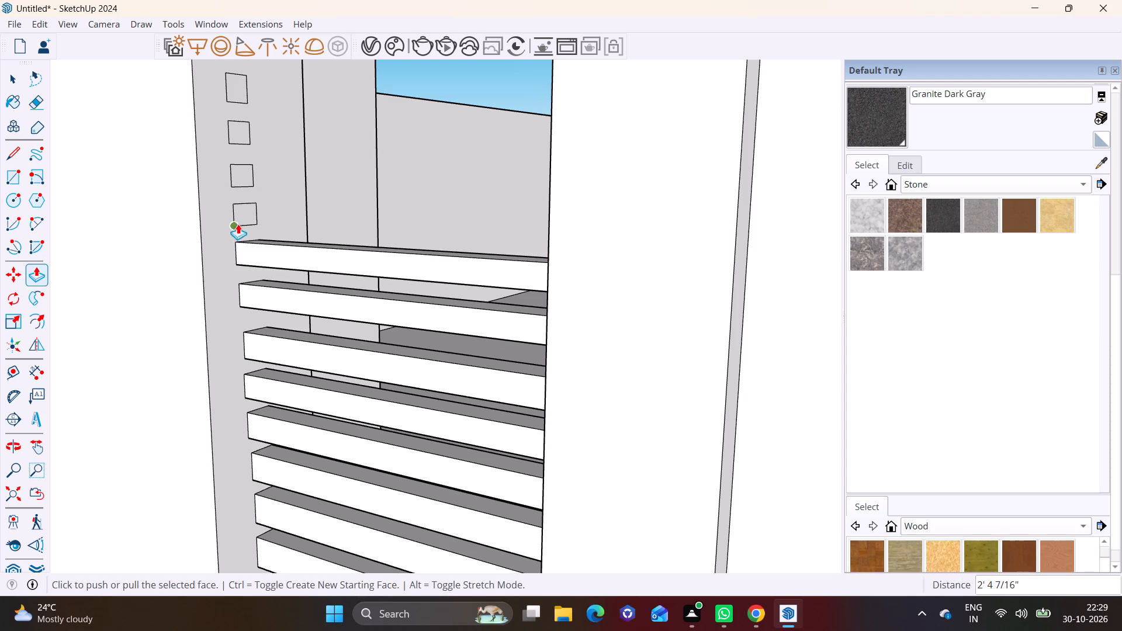
Extrude the next two rectangles up across the gap into the opposite wall, the lower one about 3' 15/16".
key(space)
click(248, 216)
click(36, 276)
click(248, 217)
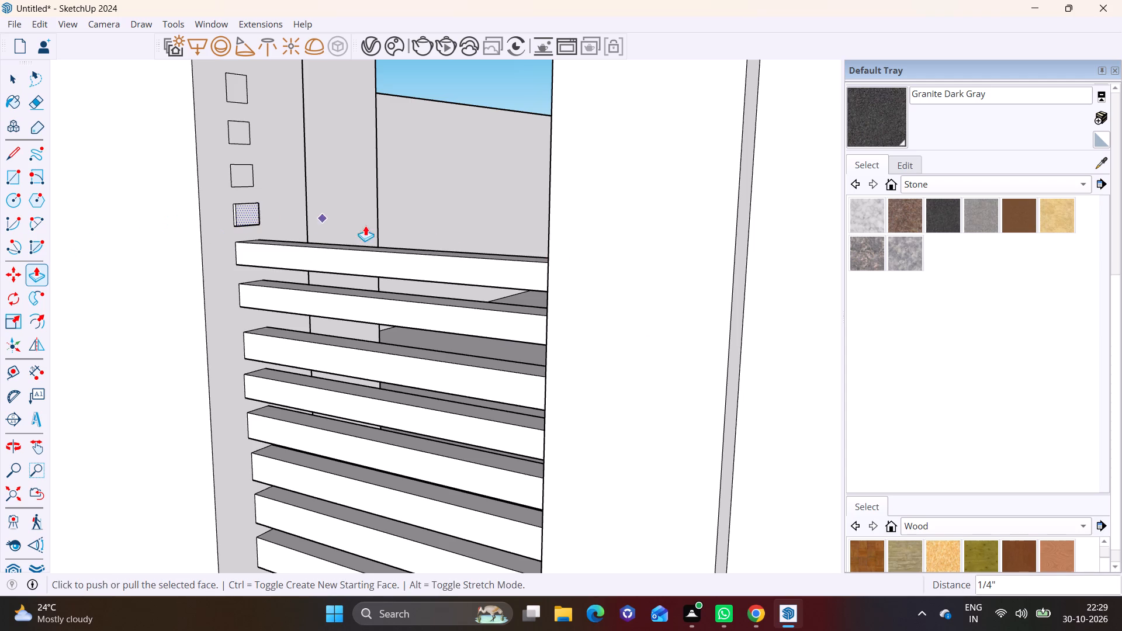
click(240, 214)
click(745, 267)
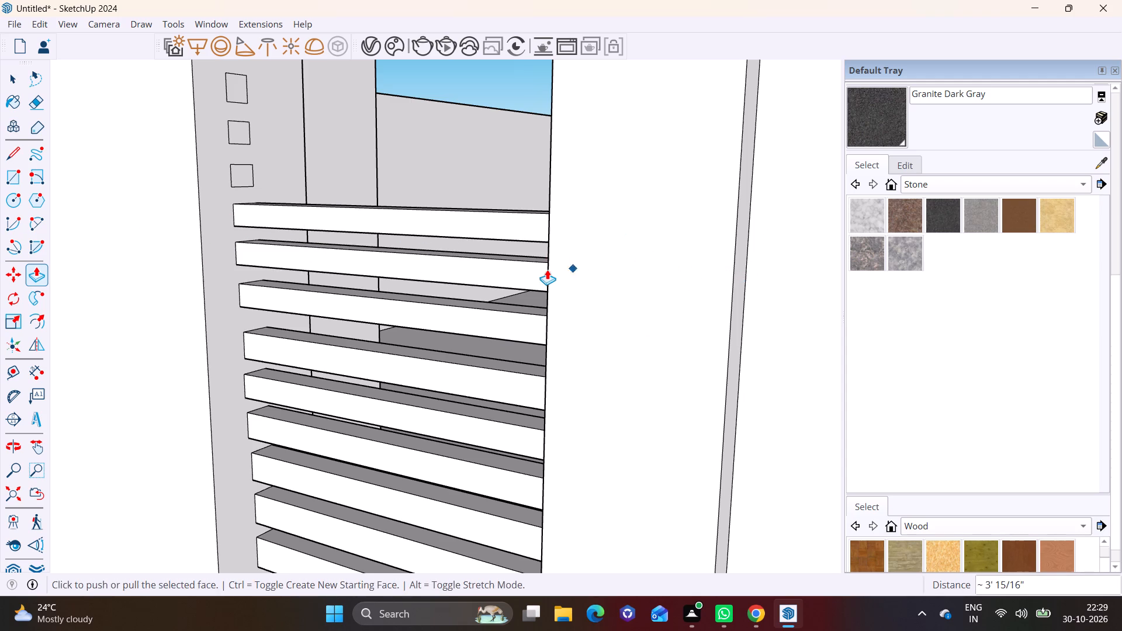
middle_drag(560, 273, 525, 292)
key(space)
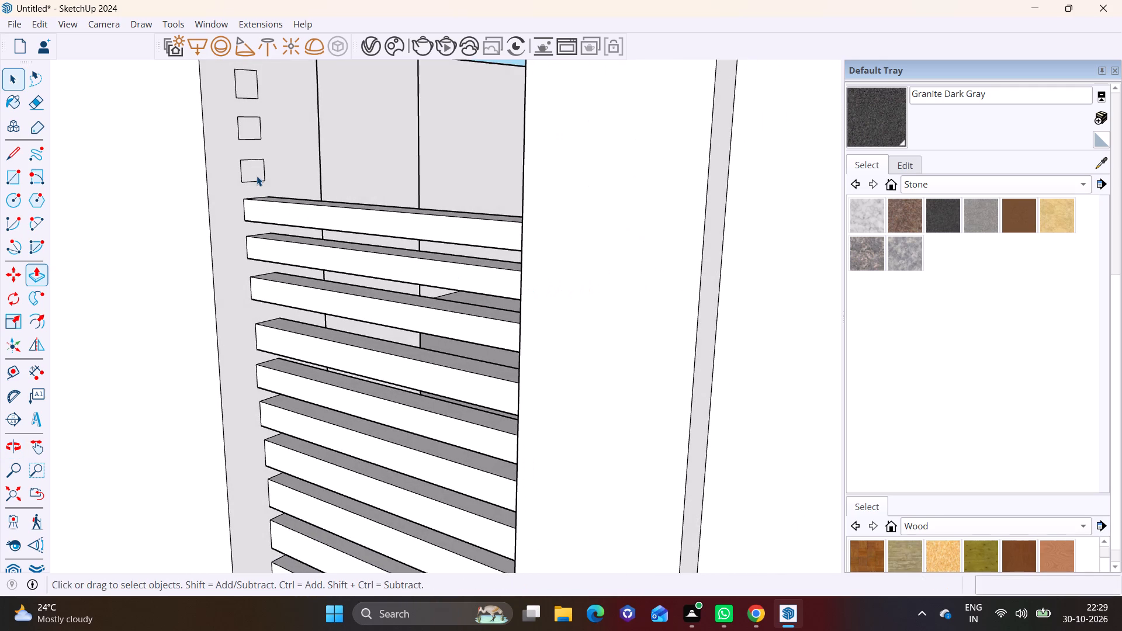
click(257, 176)
click(40, 272)
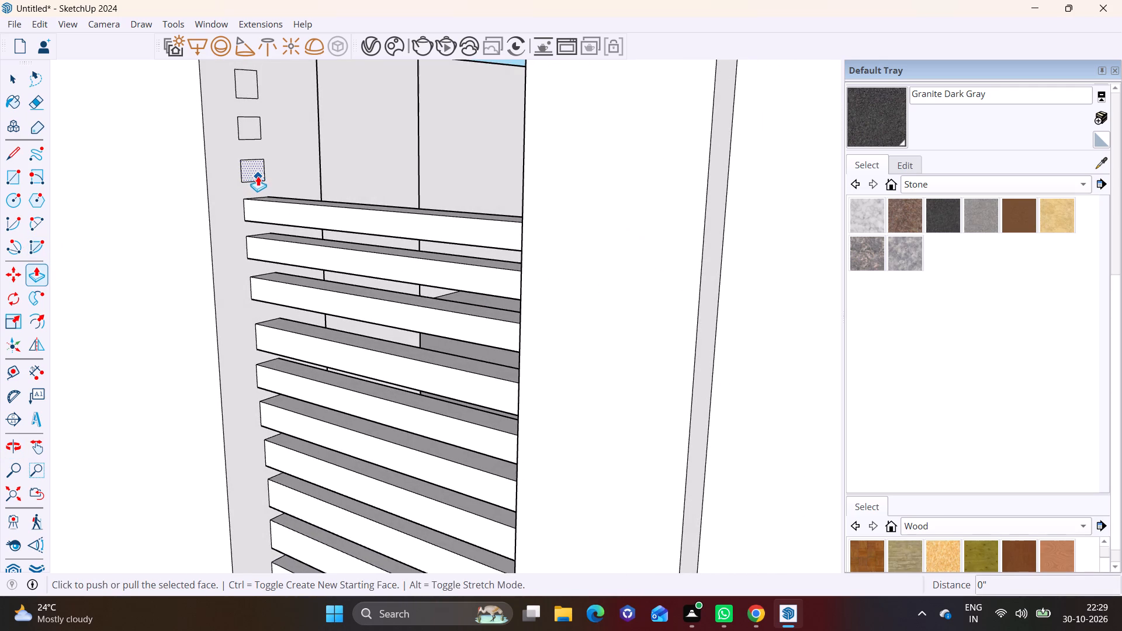
click(258, 172)
click(688, 220)
Extrude the last two rectangles across the gap to the opposite wall, lower one first and the upper one about 2' 5 3/4".
scroll(482, 223, down, 1)
shift+middle_drag(482, 223, 447, 432)
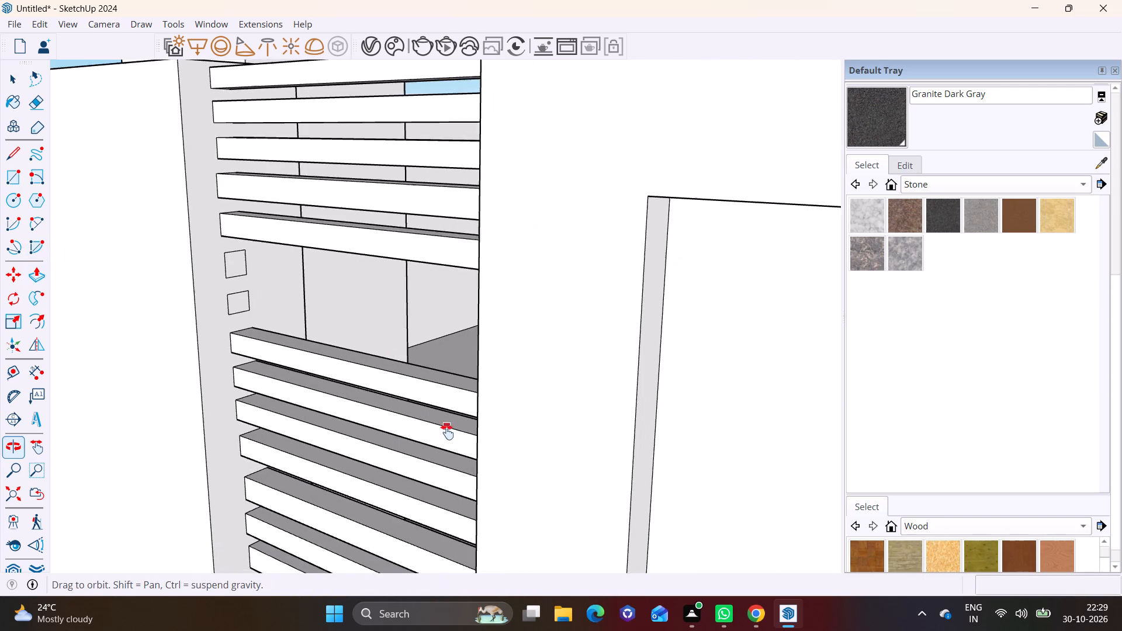
shift+middle_drag(447, 432, 440, 433)
scroll(297, 394, up, 2)
key(space)
click(218, 282)
click(39, 270)
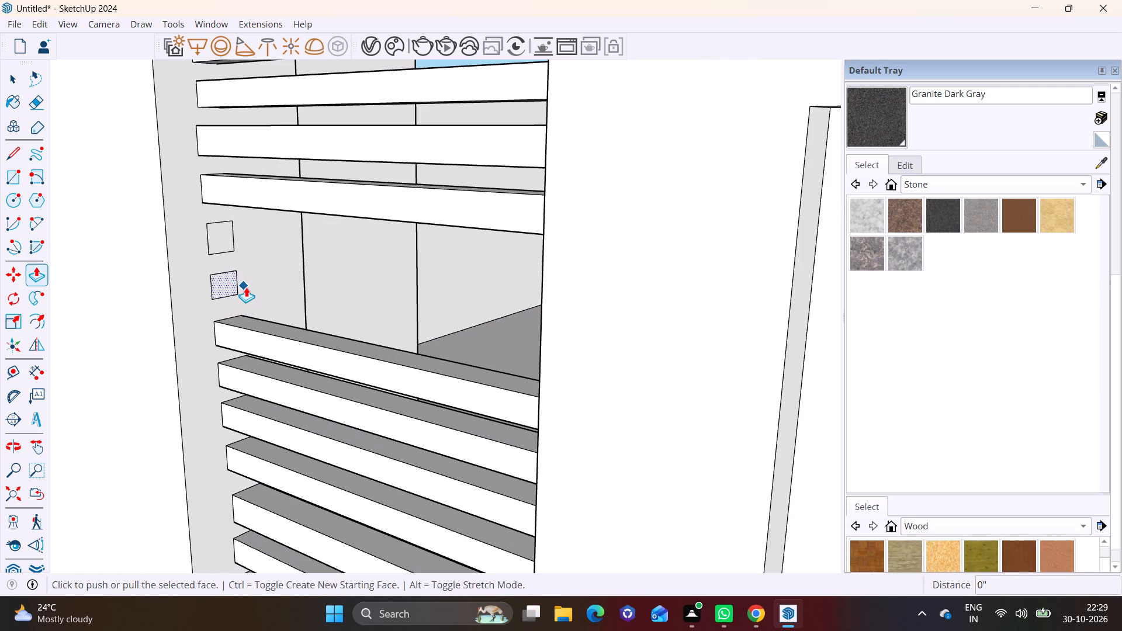
click(228, 285)
click(681, 341)
key(space)
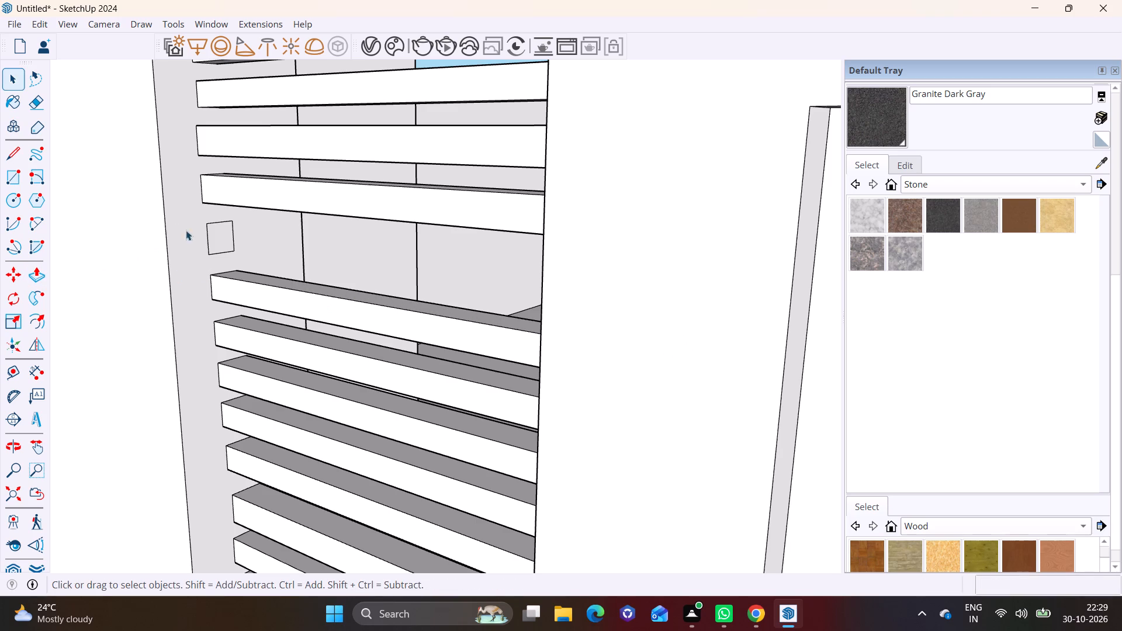
click(221, 238)
click(41, 269)
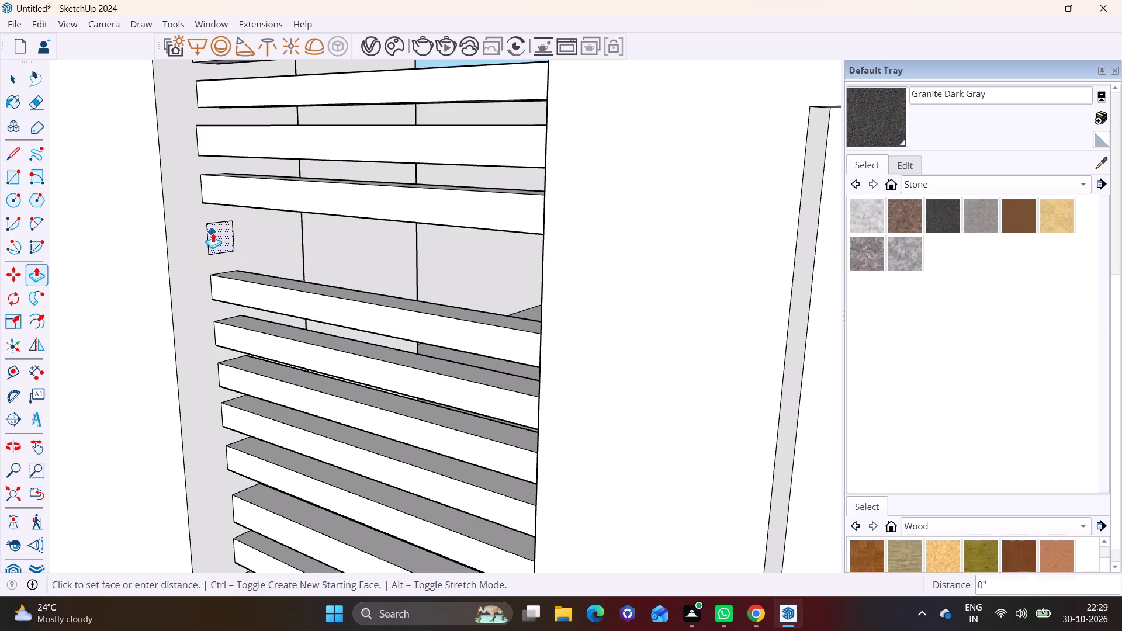
click(213, 233)
drag(643, 294, 647, 299)
Examine the full column of horizontal slats between the two boundary walls from the front of the house.
scroll(529, 372, down, 7)
middle_drag(507, 403, 709, 372)
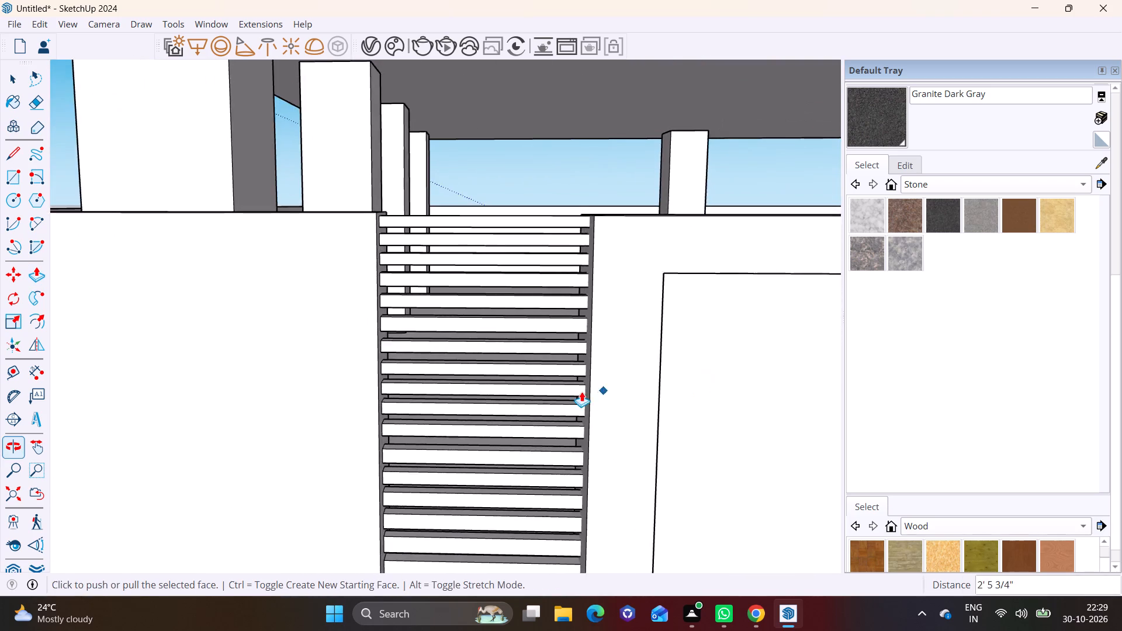
scroll(576, 391, down, 11)
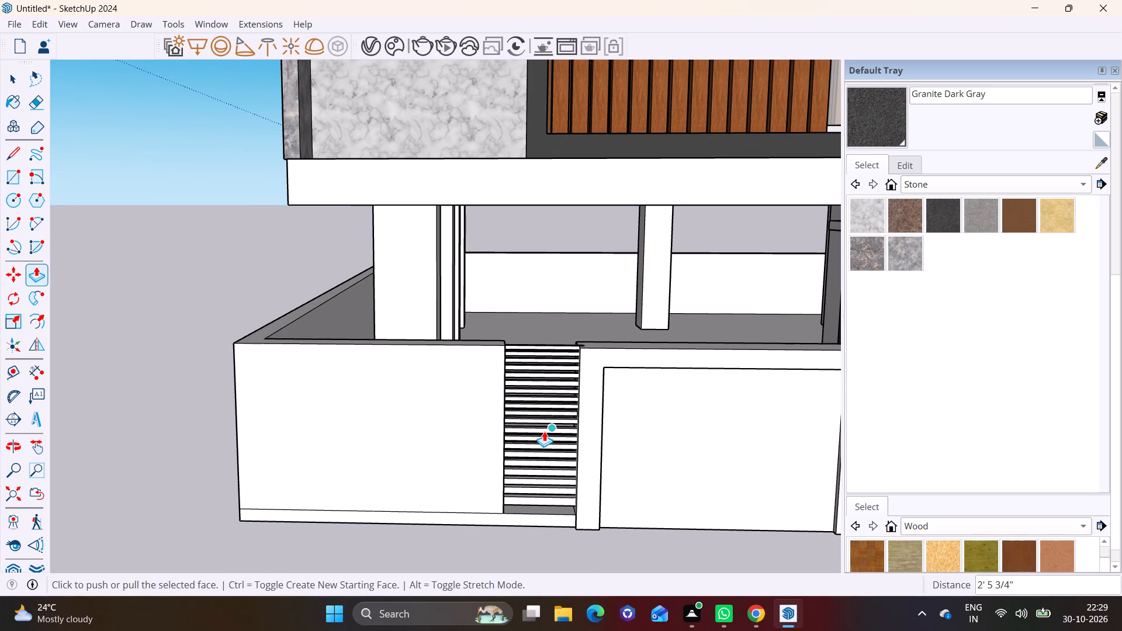
scroll(544, 431, up, 3)
shift+middle_drag(540, 431, 425, 438)
key(space)
click(166, 258)
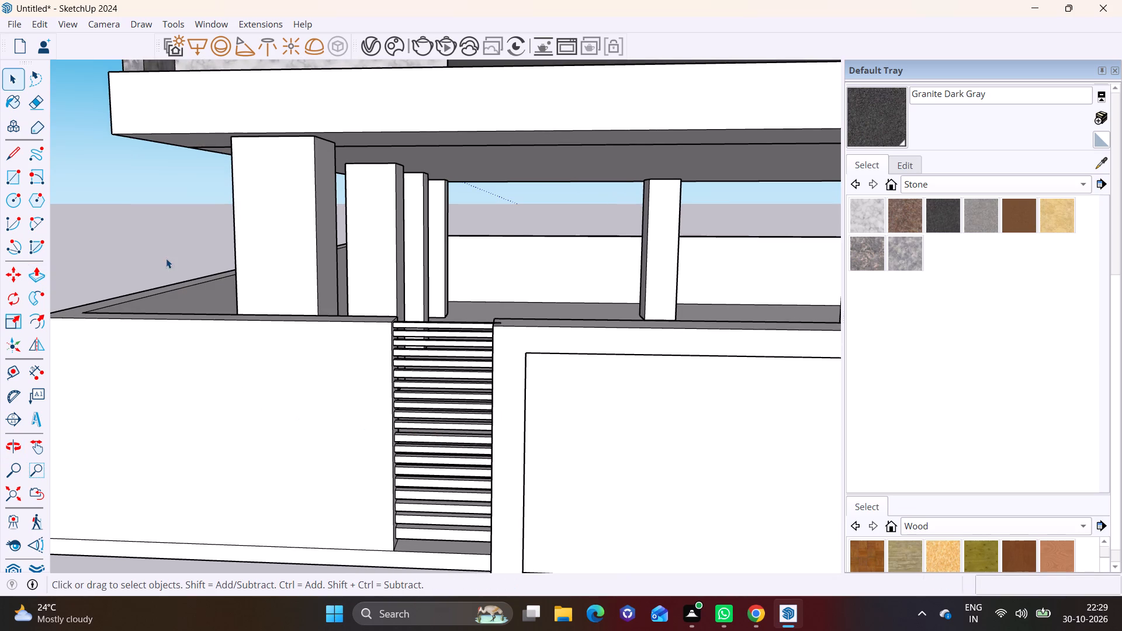
scroll(177, 344, down, 6)
scroll(401, 429, up, 5)
Draw a rectangle about 1' by 10 13/16" on the bottom edge of the bordered wall's recessed panel, near the slatted gap.
middle_drag(401, 426, 383, 348)
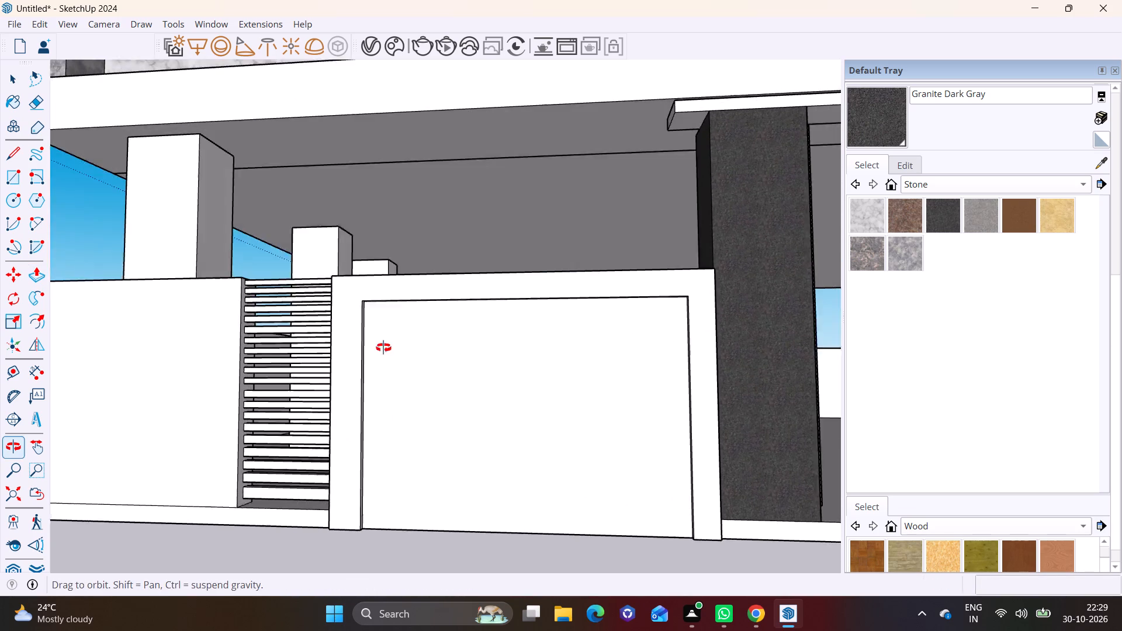
middle_drag(383, 348, 386, 342)
scroll(403, 373, up, 3)
shift+middle_drag(407, 386, 296, 326)
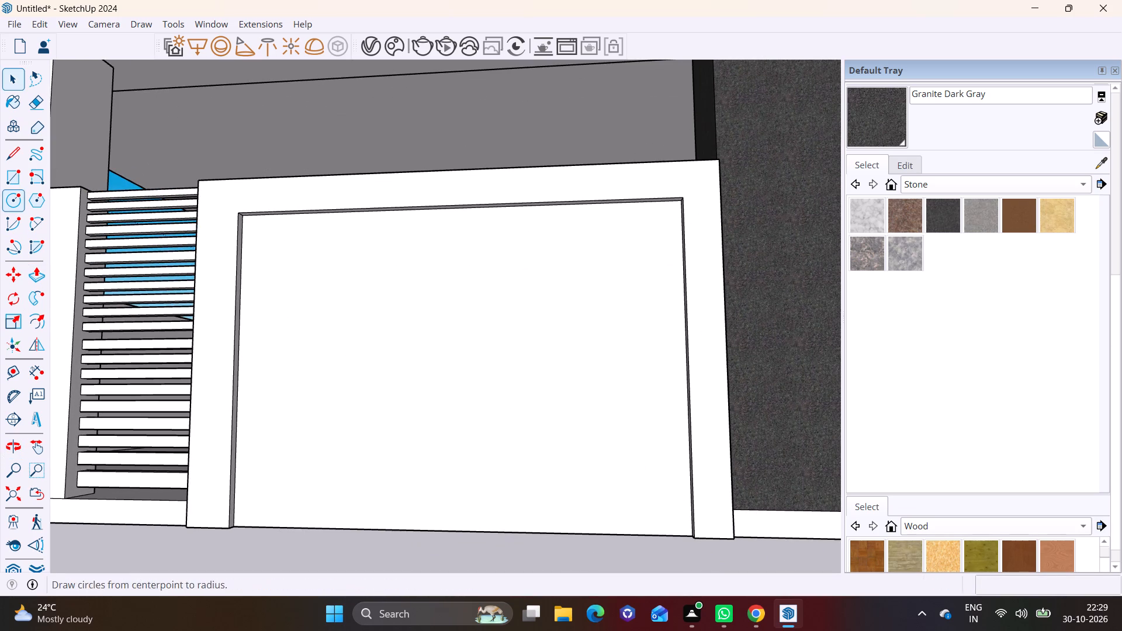
click(14, 184)
click(258, 526)
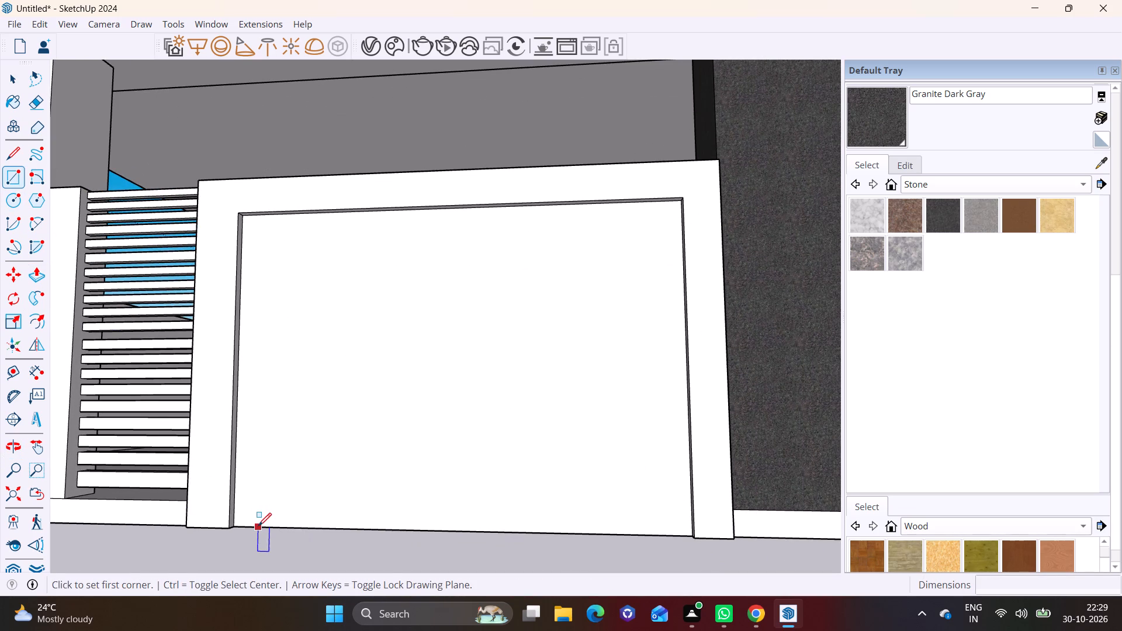
click(317, 474)
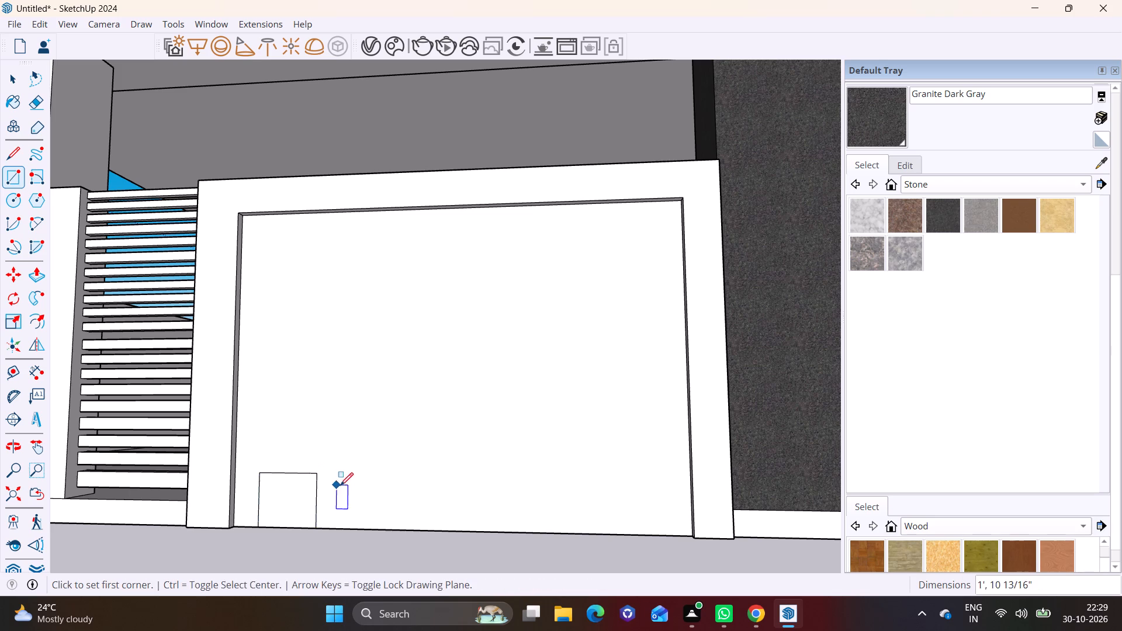
Extrude the new rectangle outward 2 3/8", level with the wall's raised border.
middle_drag(341, 486, 236, 583)
scroll(247, 504, up, 1)
key(space)
click(304, 469)
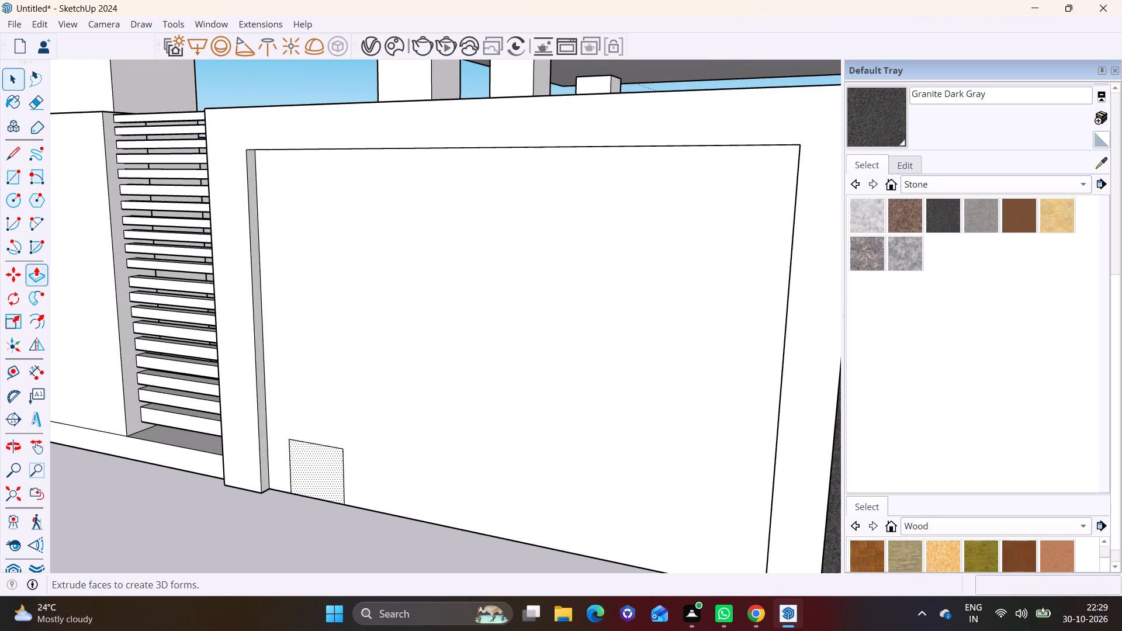
click(36, 272)
click(306, 469)
click(261, 431)
Extrude the block's top face upward about 3' 11 7/8" to form an upright strip just below the top border.
scroll(318, 441, up, 1)
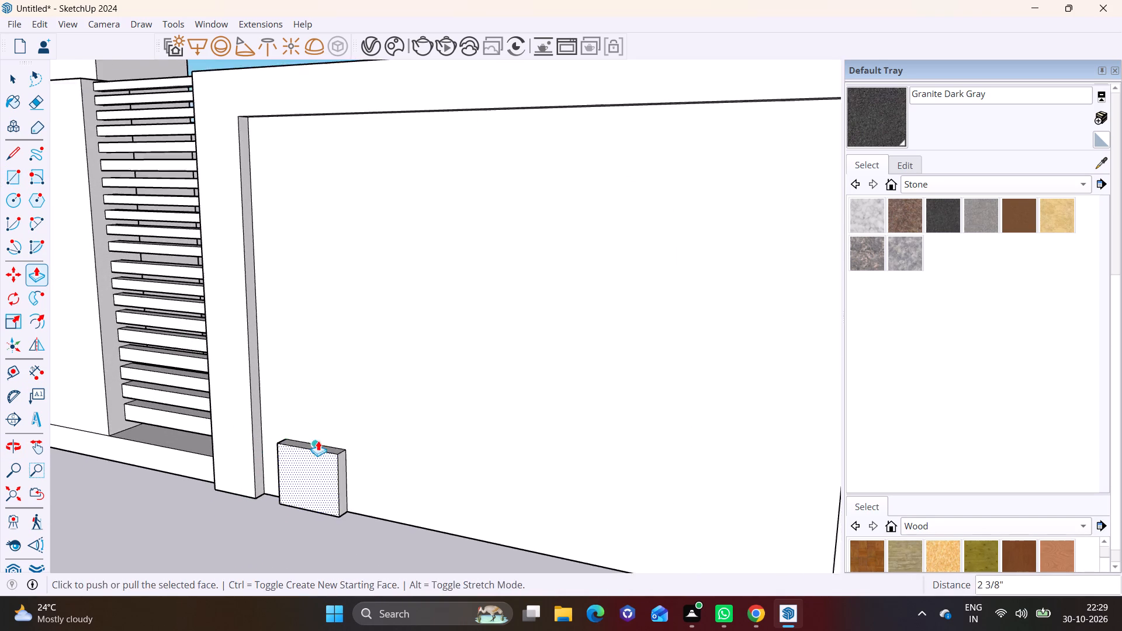
middle_drag(318, 441, 272, 514)
scroll(311, 469, up, 3)
key(space)
click(321, 443)
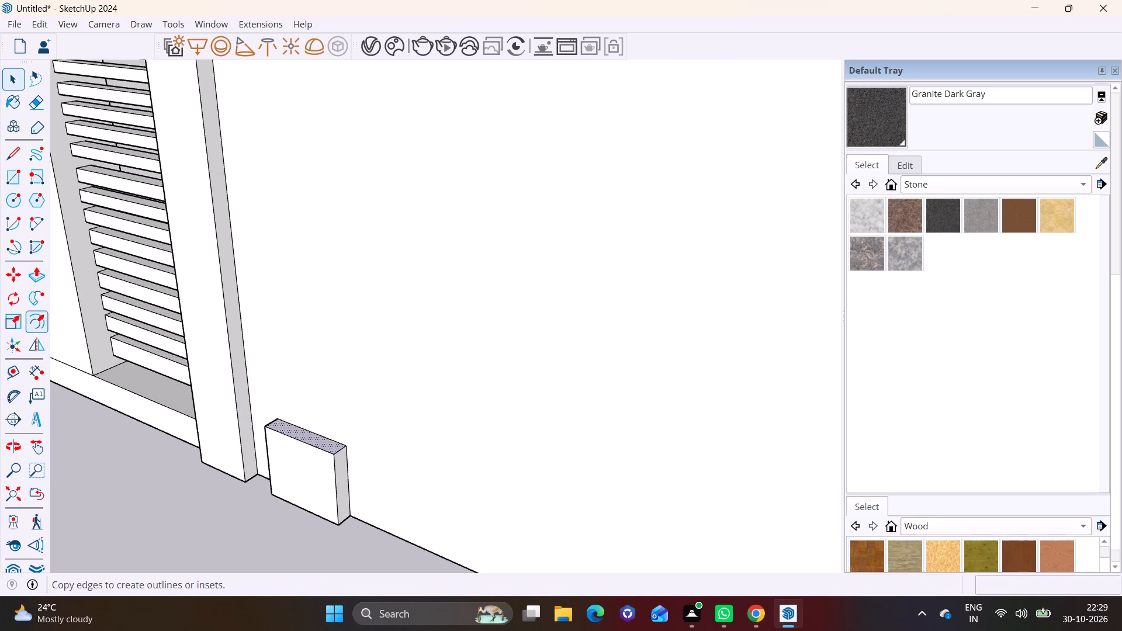
click(33, 271)
click(299, 437)
scroll(289, 288, down, 1)
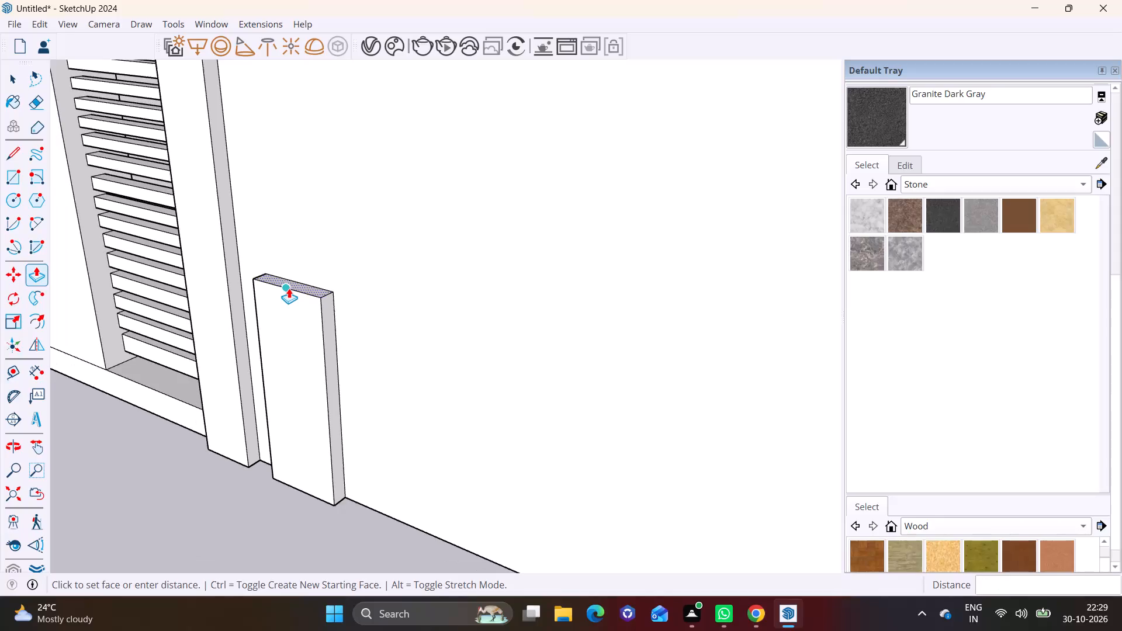
shift+middle_drag(291, 269, 266, 379)
click(274, 192)
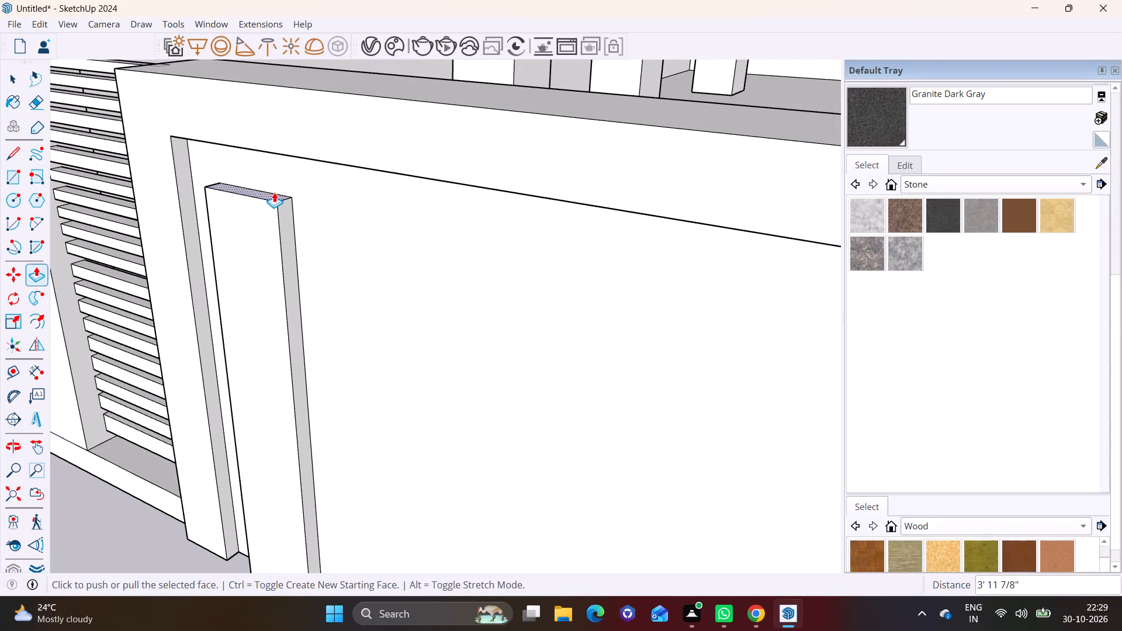
Draw a 2 3/8" line across the upright strip's inner side face, a short distance below its top.
middle_drag(282, 241, 333, 150)
scroll(307, 183, up, 2)
middle_drag(305, 226, 233, 268)
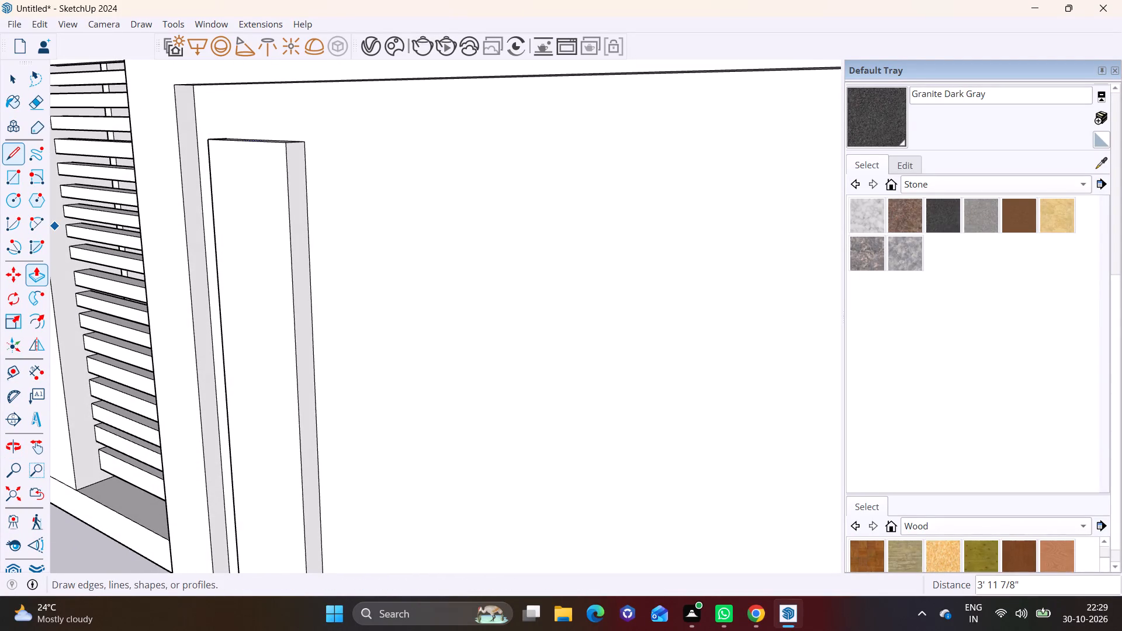
click(15, 146)
click(290, 194)
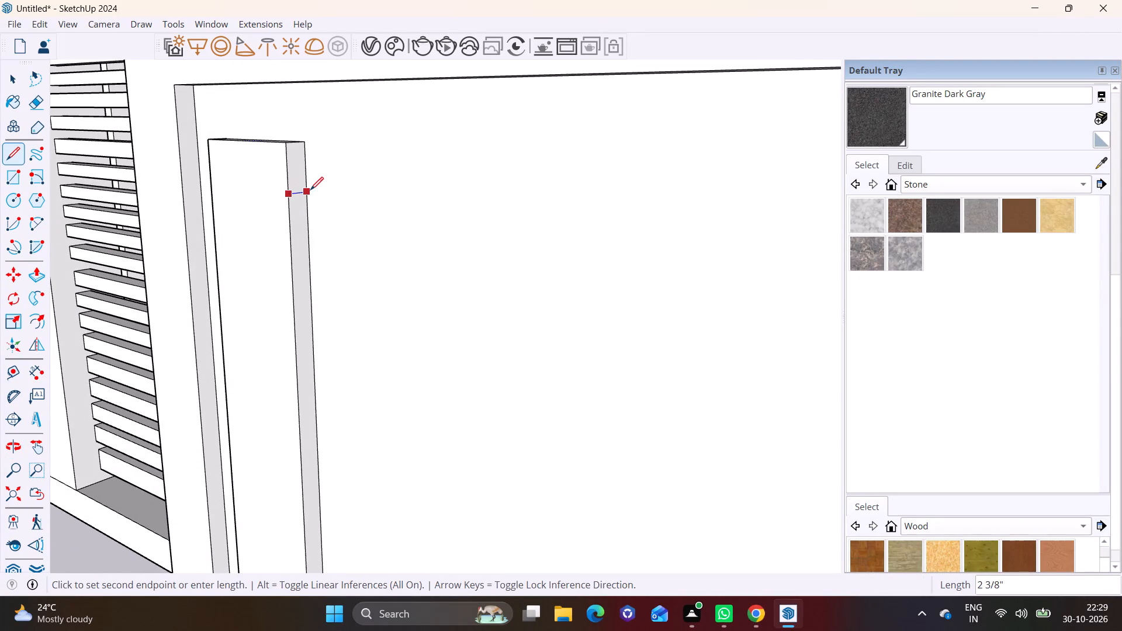
click(310, 190)
Extrude the small side face above the line about 5' 3 7/8" along the panel to form a horizontal top bar.
key(space)
click(301, 174)
click(41, 266)
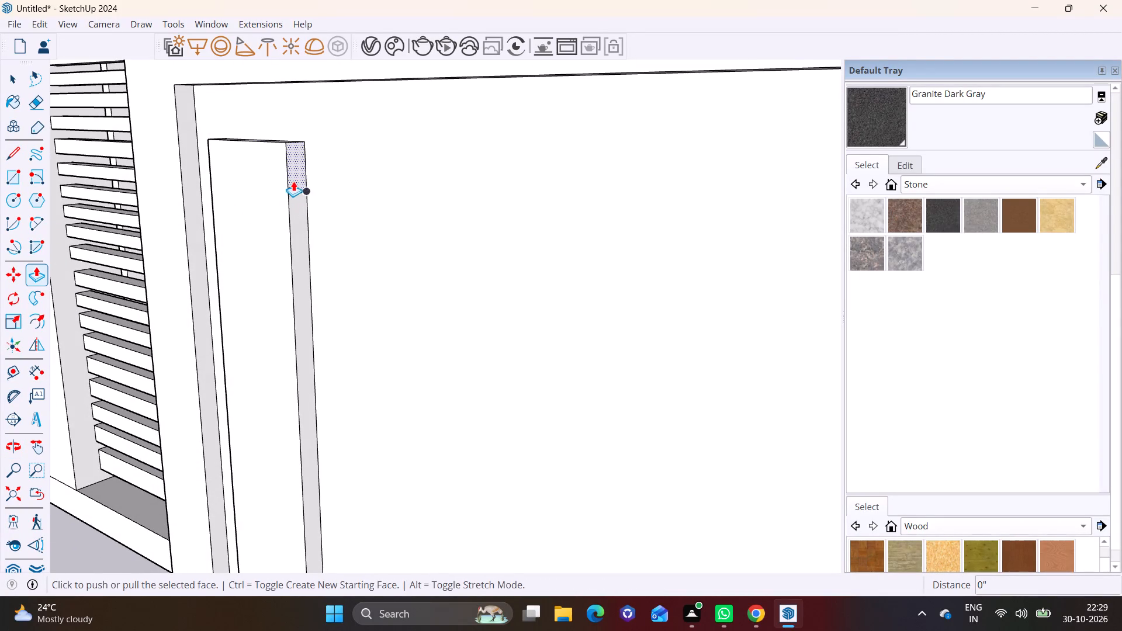
click(295, 180)
scroll(581, 230, down, 11)
shift+middle_drag(602, 251, 458, 230)
middle_drag(473, 235, 552, 244)
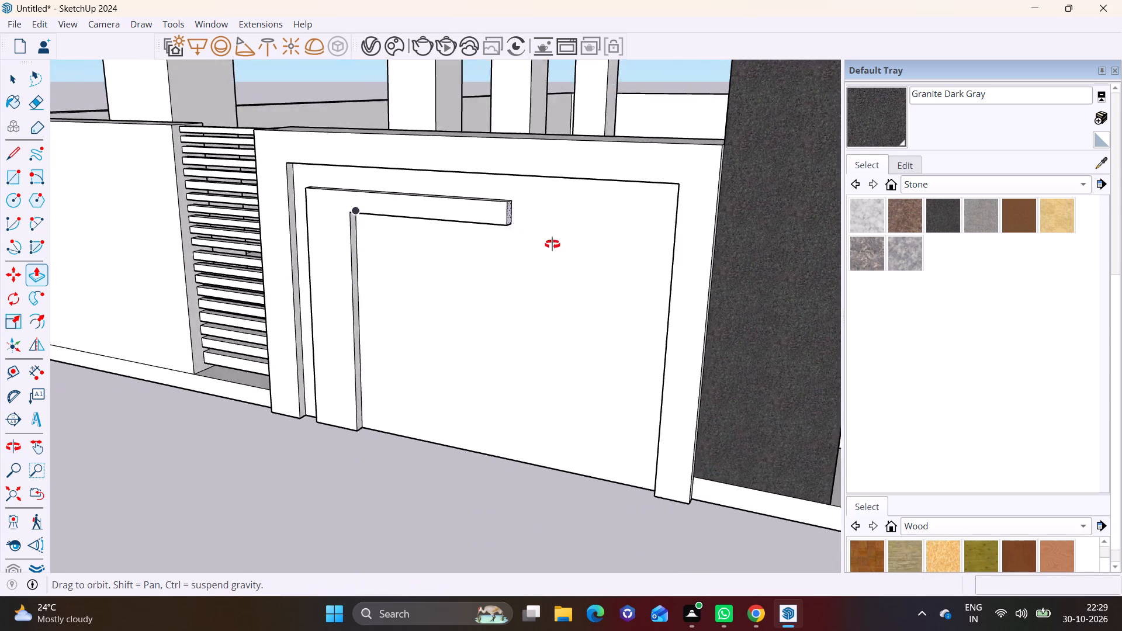
middle_drag(552, 244, 682, 244)
click(689, 231)
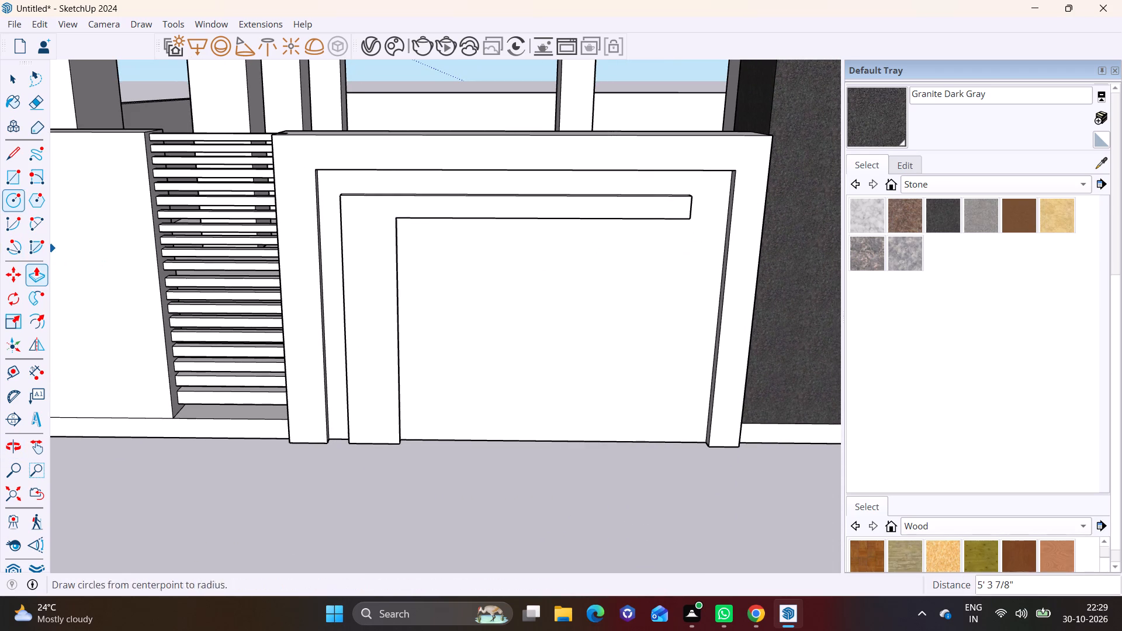
Draw a rectangle about 9 1/8" by 6 1/8" on the recessed panel's bottom edge, near the border beside the granite pillar.
click(9, 176)
scroll(609, 482, up, 2)
shift+middle_drag(666, 441, 630, 495)
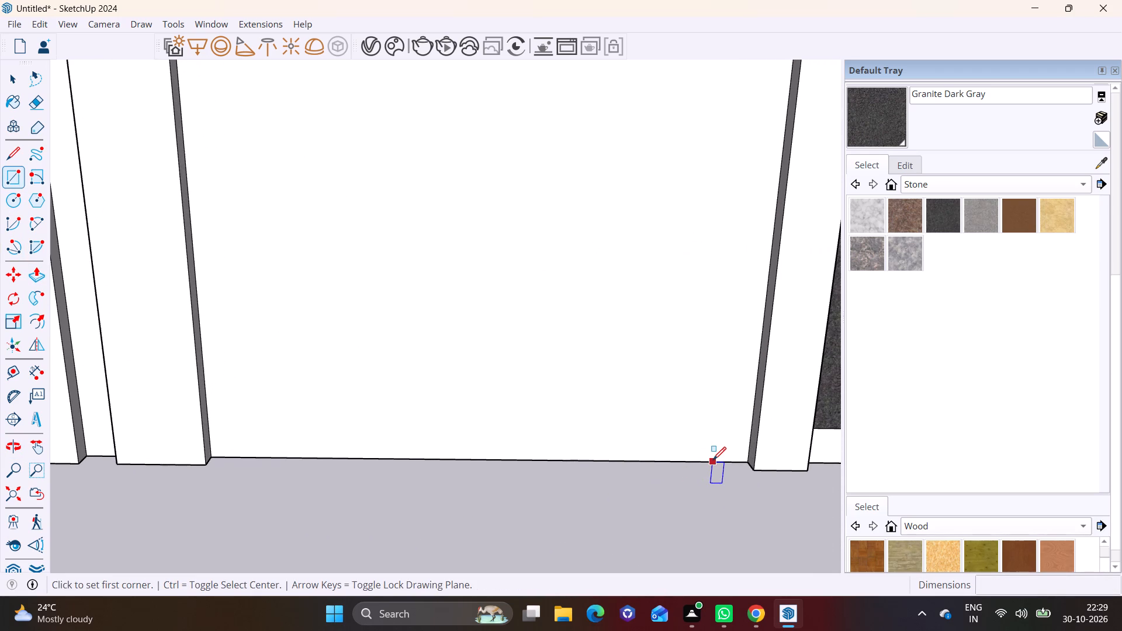
click(721, 460)
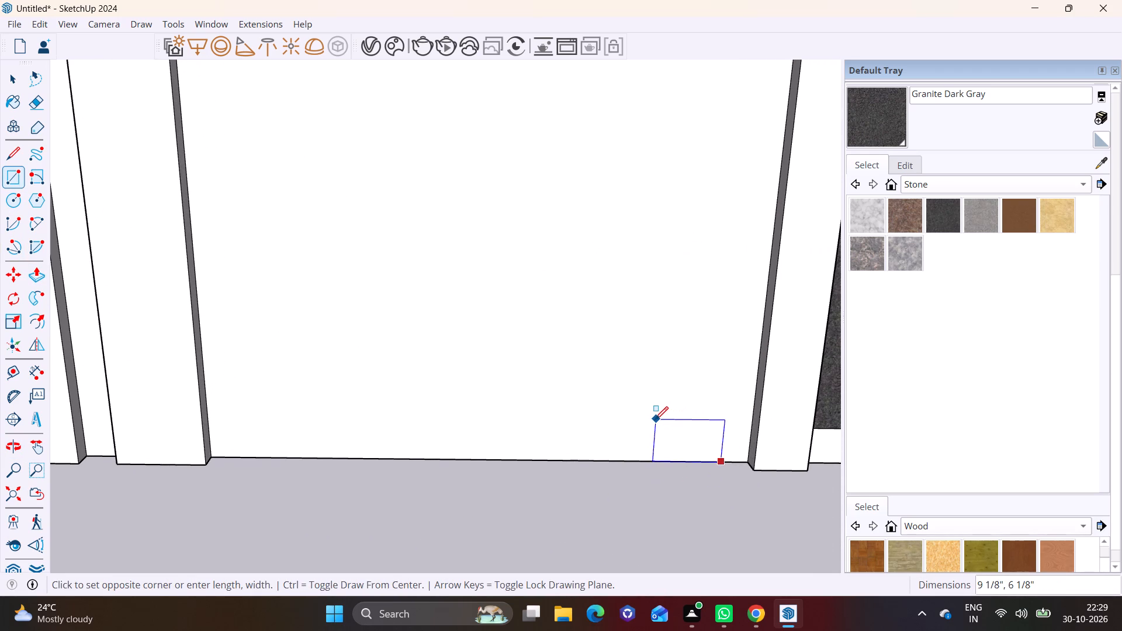
click(655, 419)
Extrude this small rectangle outward 2 3/8" from the recessed panel.
key(space)
click(684, 441)
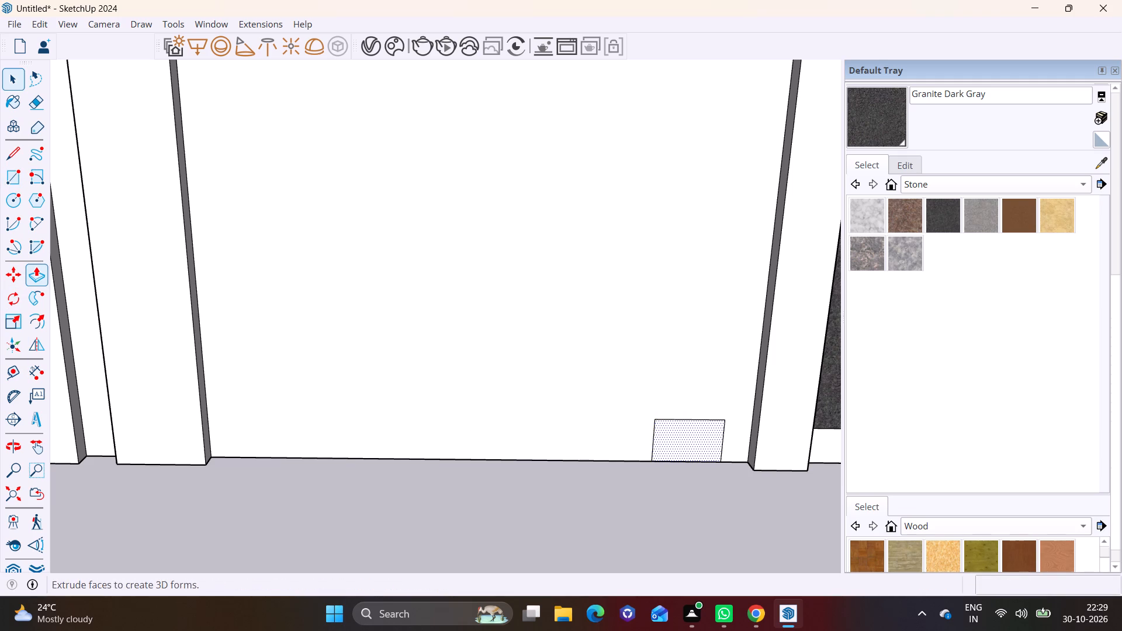
click(36, 278)
click(677, 443)
click(773, 414)
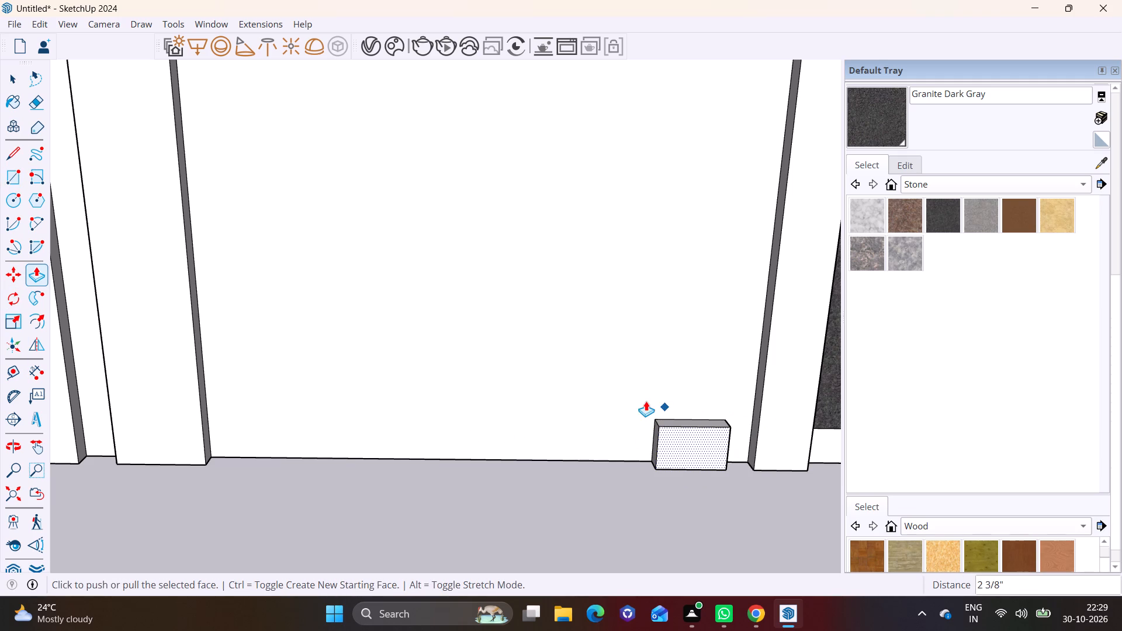
Extrude the small block's top face upward to the underside of the horizontal top bar, forming the inner frame's second upright.
scroll(646, 401, up, 1)
shift+middle_drag(639, 417, 555, 532)
key(space)
click(610, 544)
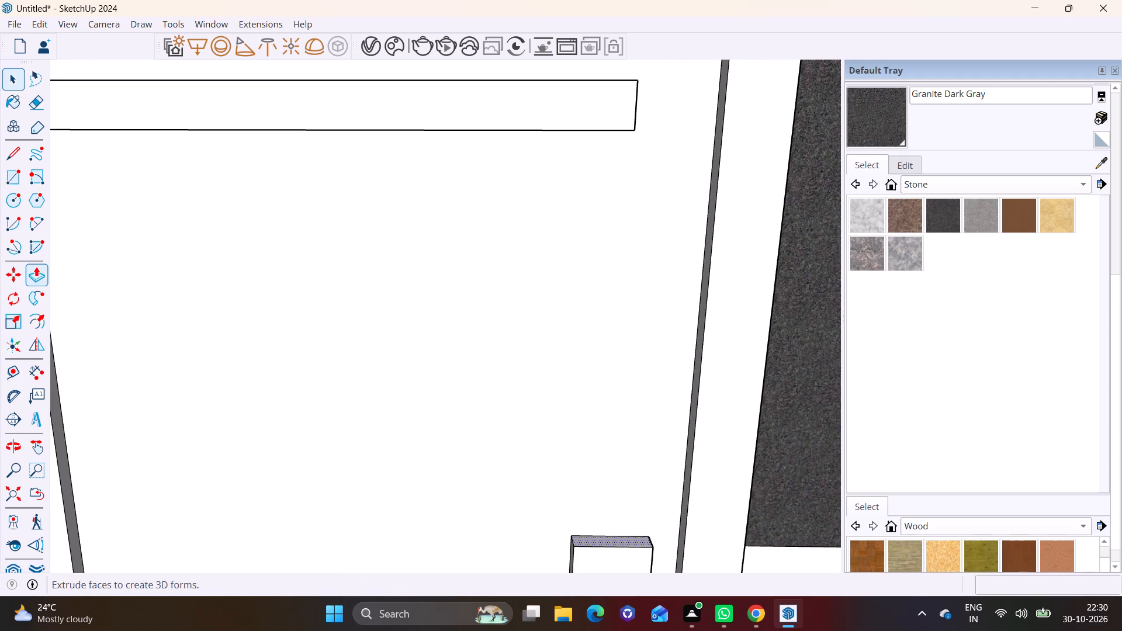
click(36, 275)
click(598, 538)
drag(614, 294, 637, 283)
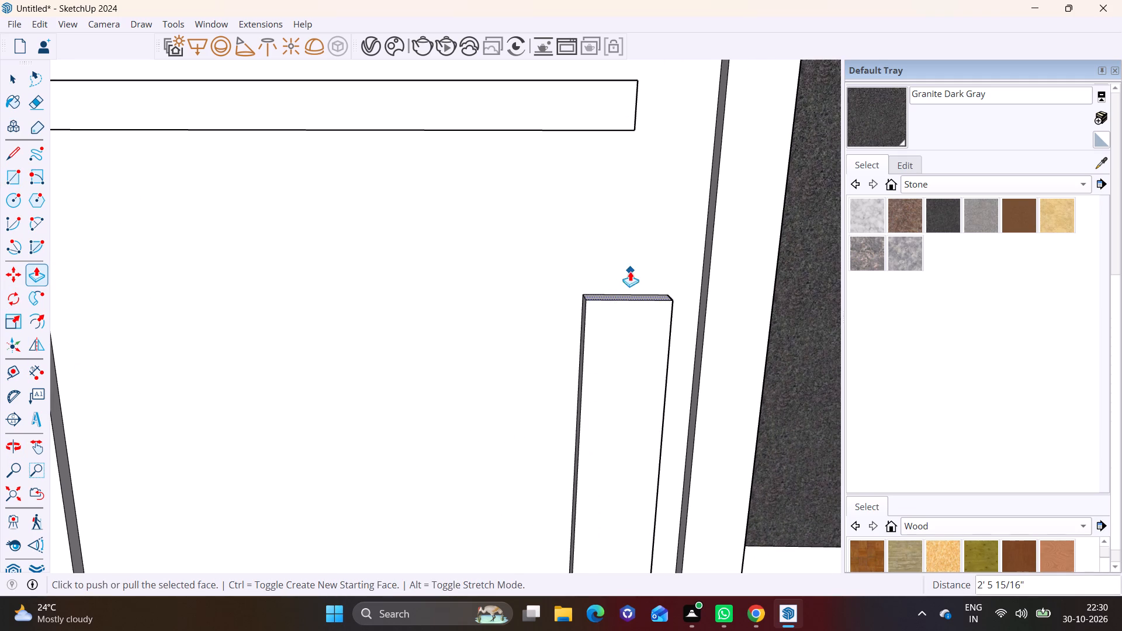
click(614, 292)
click(607, 114)
Extrude the top bar's end face outward until it lines up with the outer side of the new upright.
middle_drag(649, 151, 570, 183)
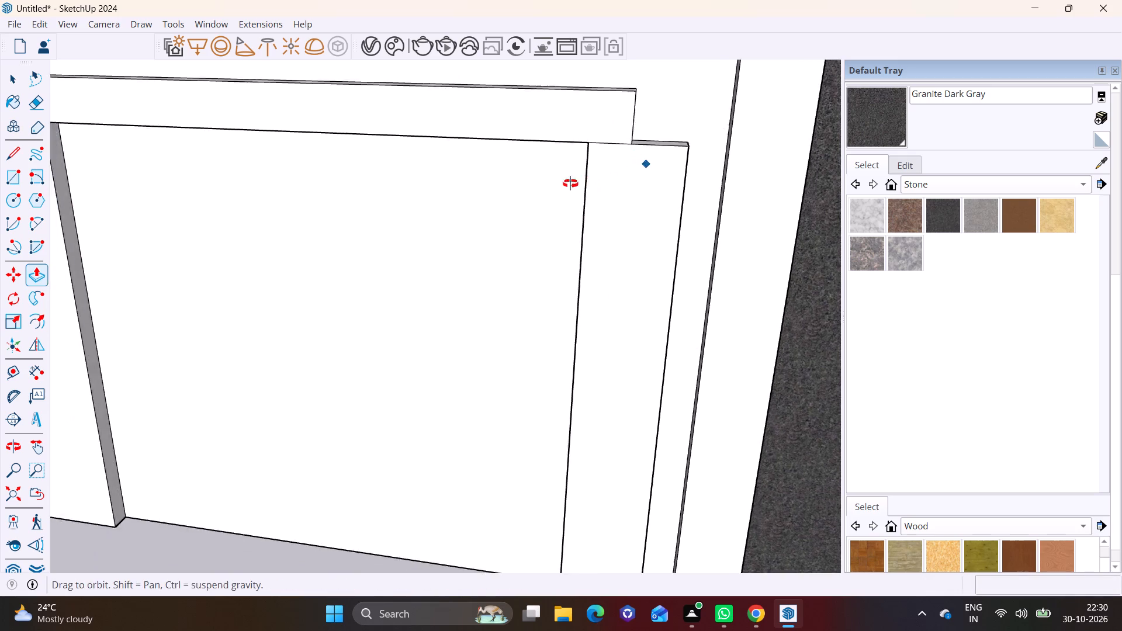
middle_drag(570, 183, 486, 197)
scroll(665, 173, up, 3)
middle_drag(633, 169, 549, 169)
key(space)
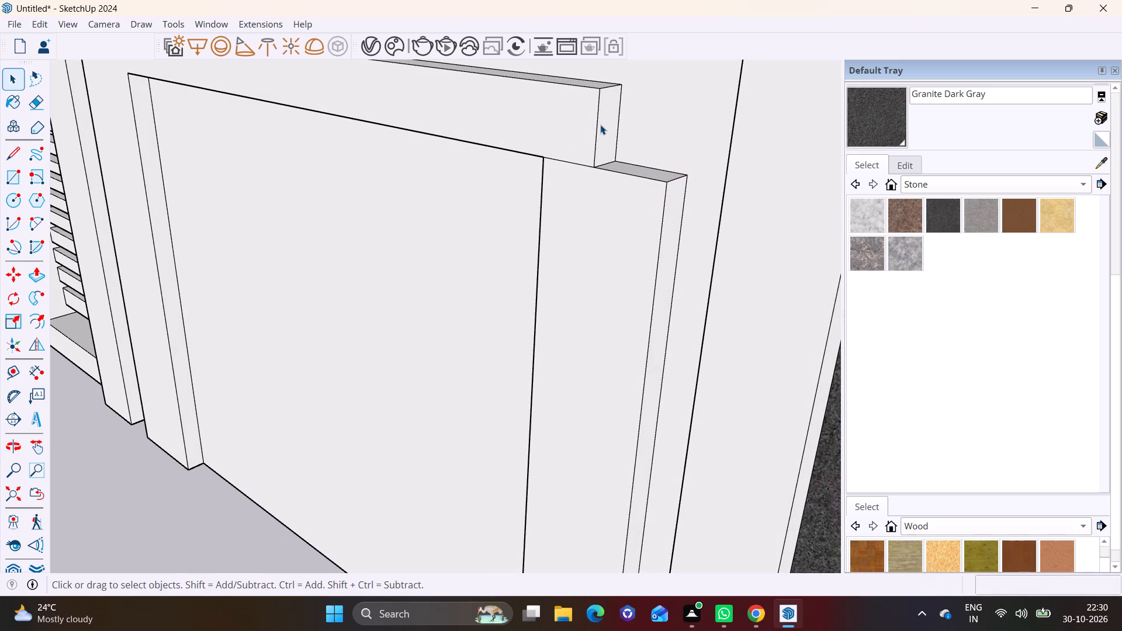
click(601, 124)
click(43, 269)
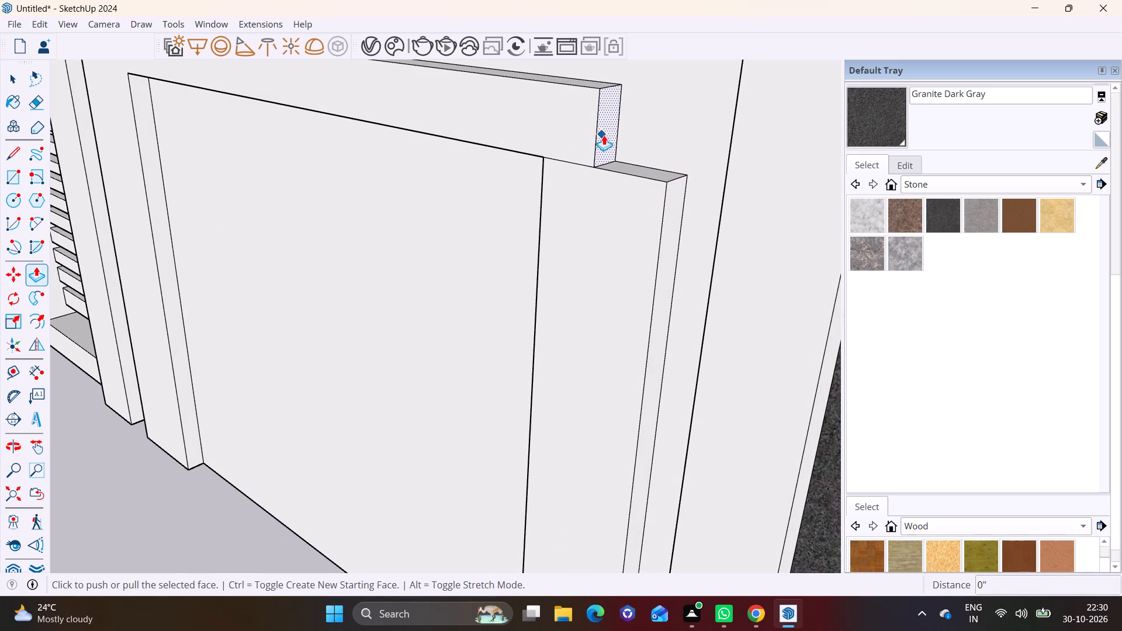
click(605, 135)
click(665, 226)
Erase the seam line between the top bar and the new upright on the inner frame's front face.
scroll(477, 290, down, 6)
middle_drag(418, 346, 524, 265)
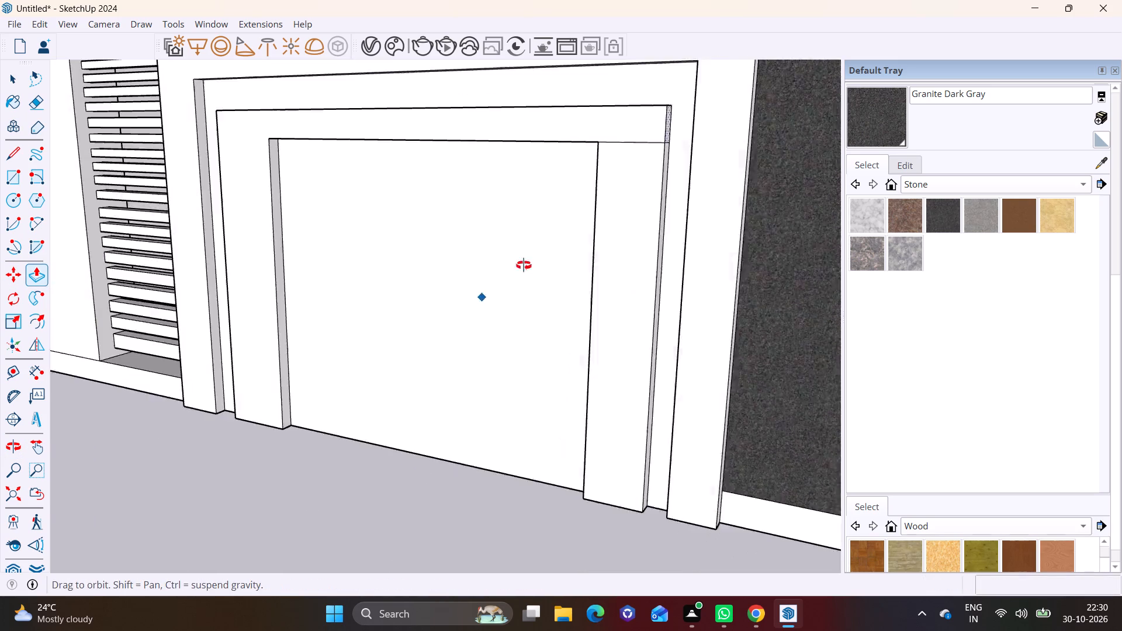
middle_drag(524, 265, 538, 252)
key(space)
click(670, 109)
right_click(670, 108)
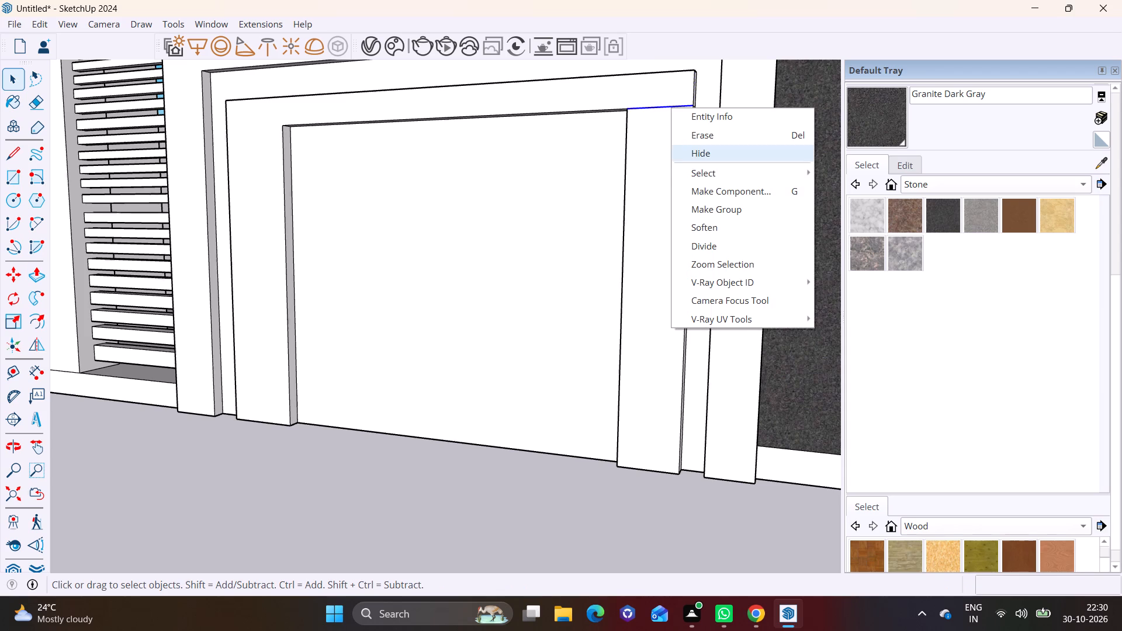
click(700, 140)
Draw a rectangle on the recessed panel inside the inner frame, inset from its sides and top and reaching the bottom edge.
scroll(543, 260, down, 3)
middle_drag(471, 327, 504, 311)
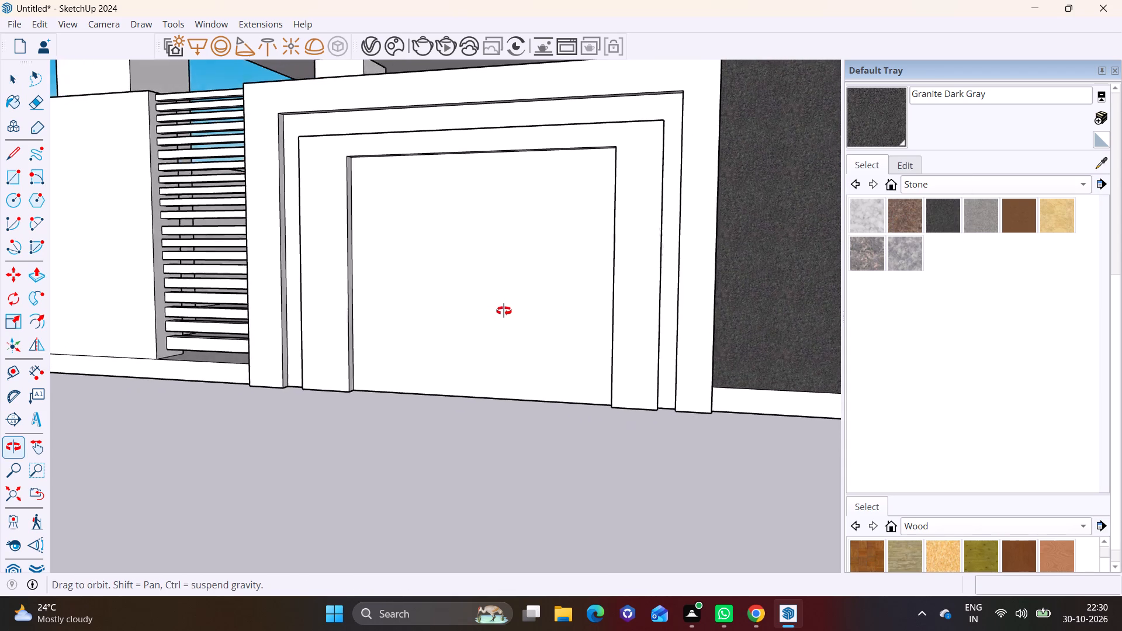
middle_drag(504, 311, 511, 299)
click(11, 177)
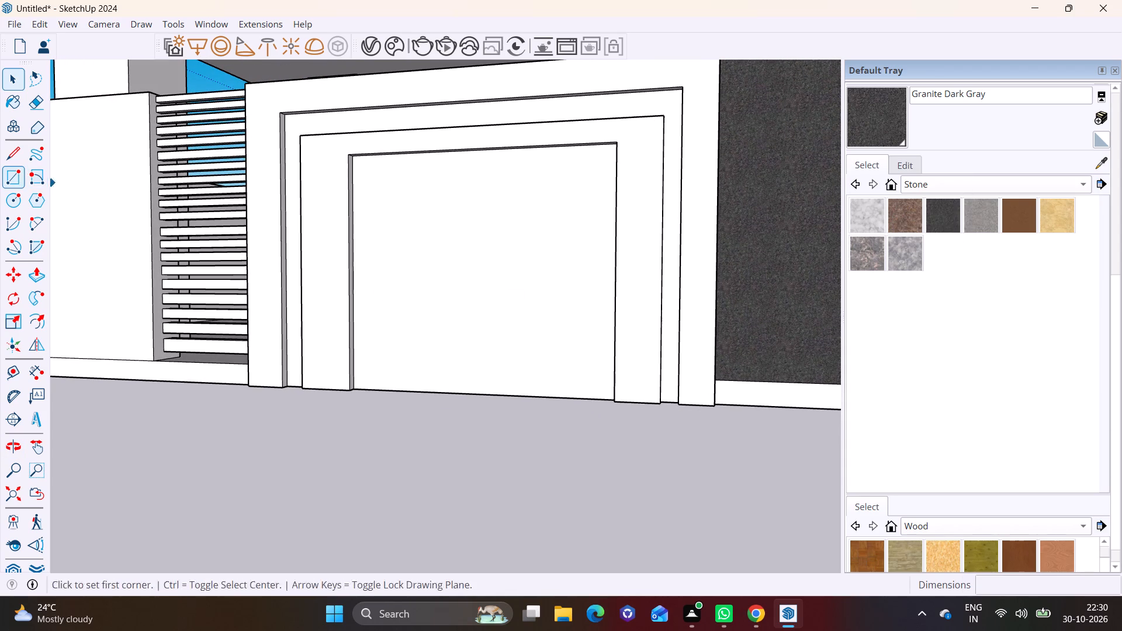
click(379, 193)
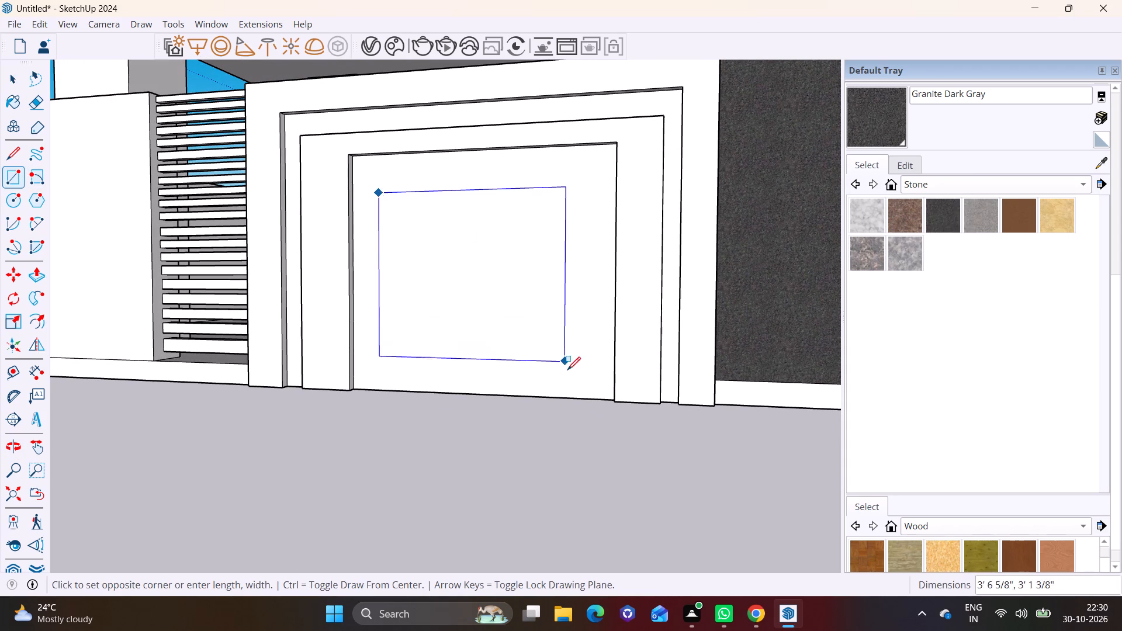
click(590, 399)
Extrude the central rectangle outward about 2 3/8" from the recessed panel.
key(space)
click(511, 317)
middle_drag(544, 314, 517, 325)
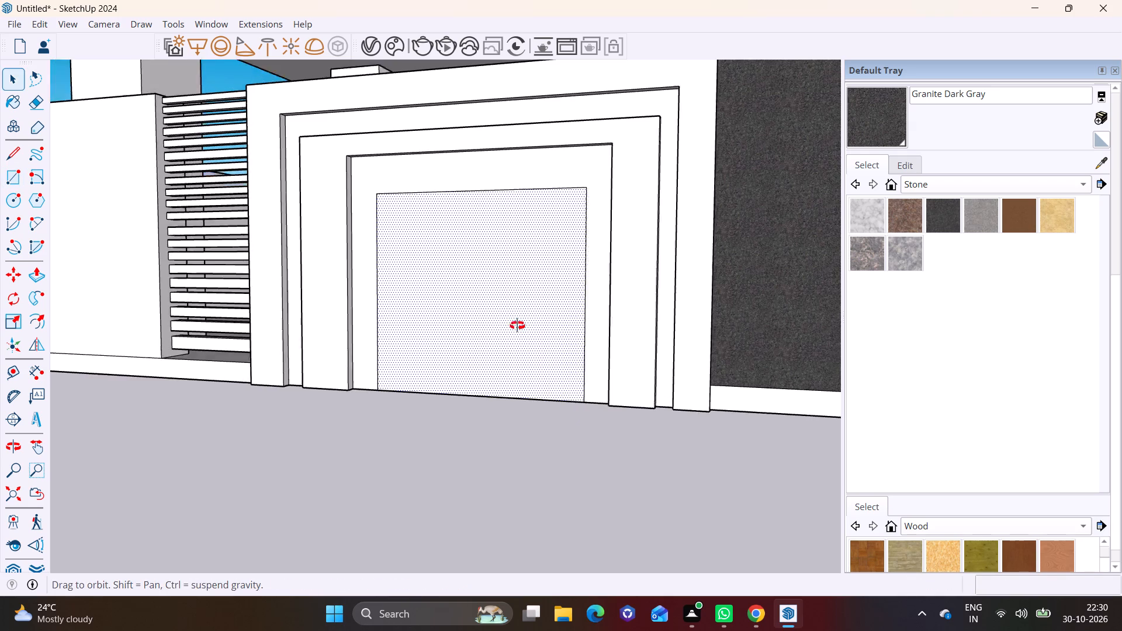
middle_drag(517, 325, 399, 375)
click(37, 267)
click(456, 242)
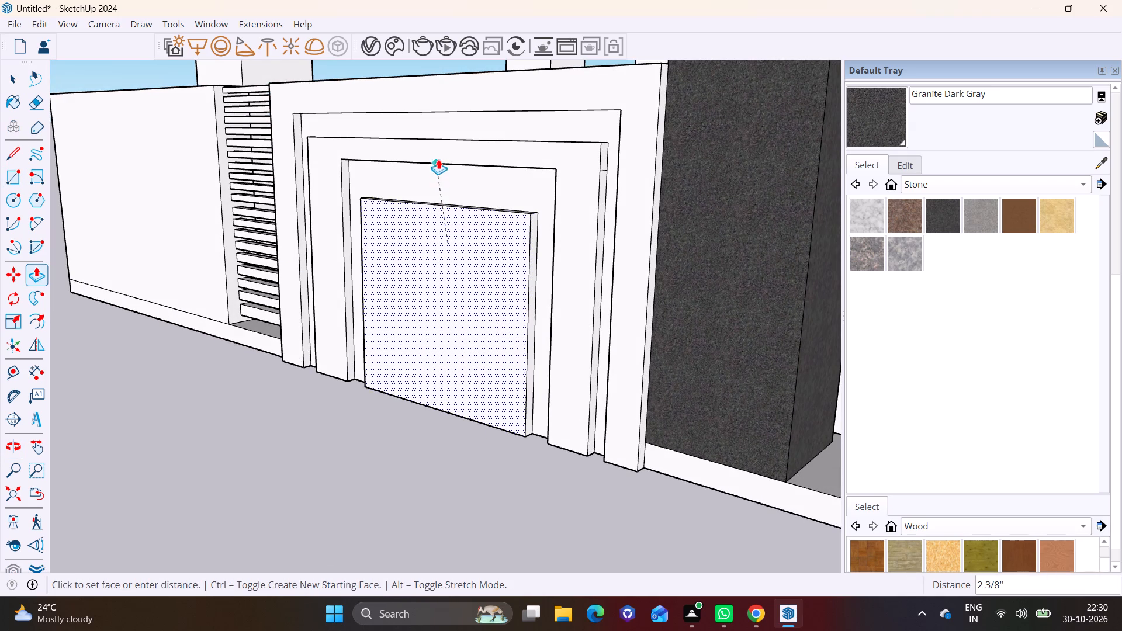
click(438, 159)
Erase the leftover seam line on the inner frame's outer side face, near its top corner beside the granite pillar.
scroll(633, 241, up, 1)
key(space)
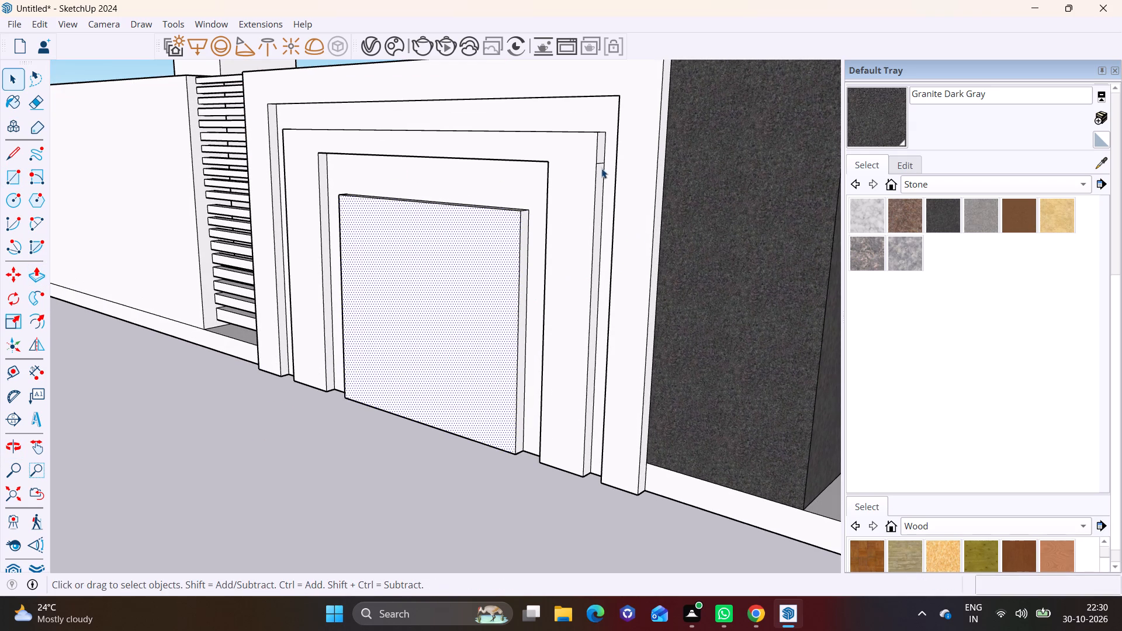
click(599, 161)
right_click(599, 161)
click(599, 161)
click(608, 140)
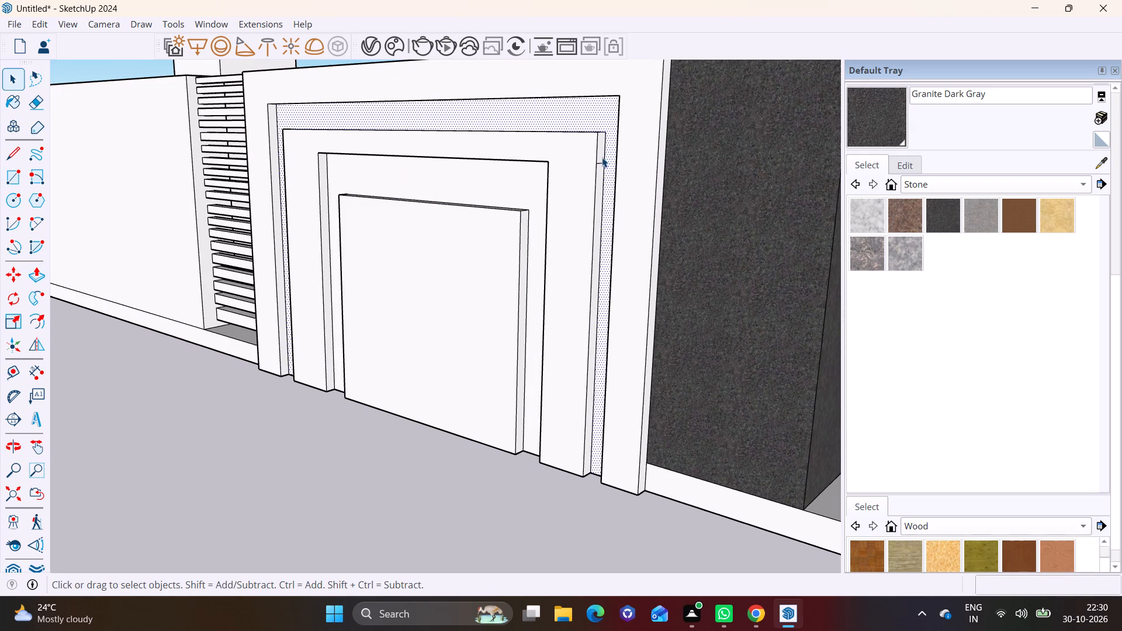
click(598, 164)
click(601, 162)
right_click(601, 162)
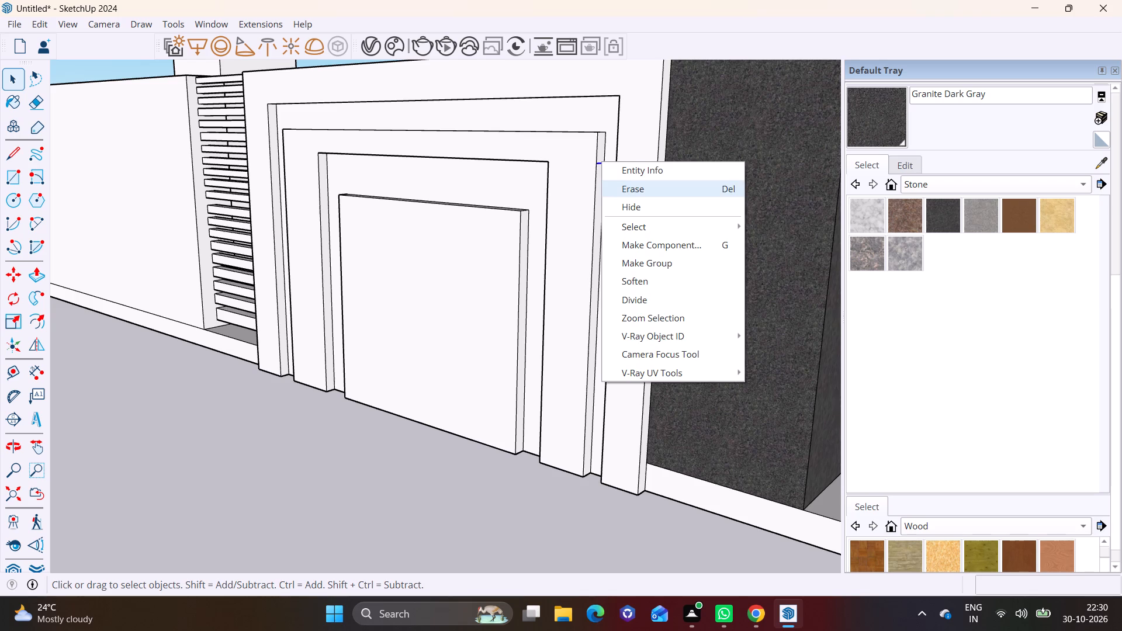
click(618, 189)
Paint the outer border's front face, inner side faces and top underside with the Sandstone material.
scroll(569, 237, down, 4)
shift+middle_drag(560, 237, 559, 324)
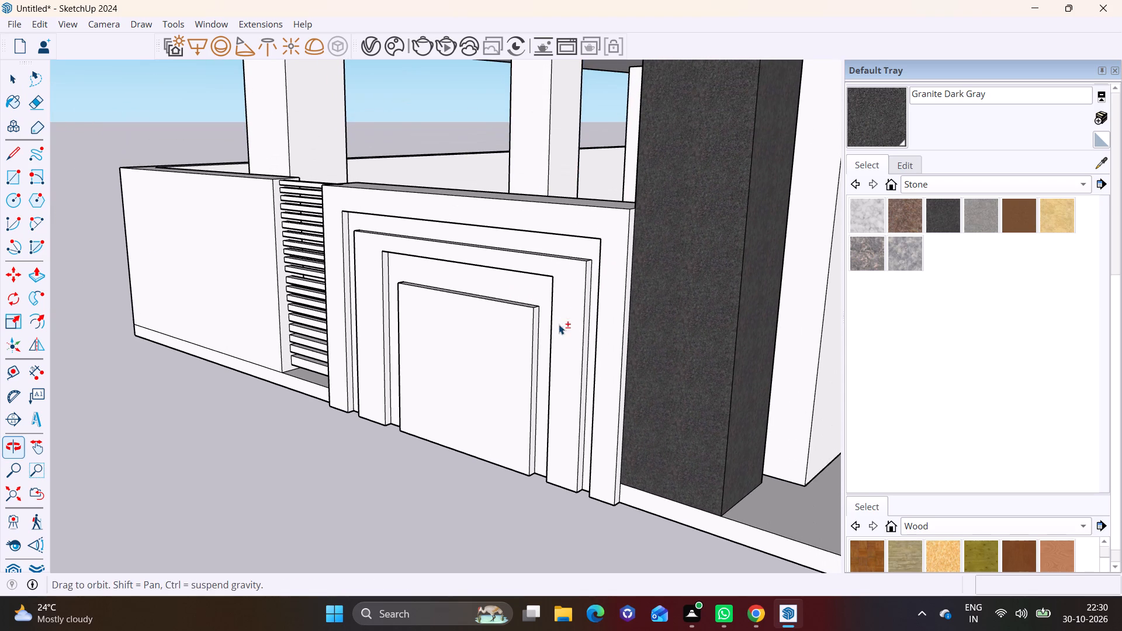
shift+middle_drag(559, 324, 559, 328)
click(1021, 216)
click(627, 245)
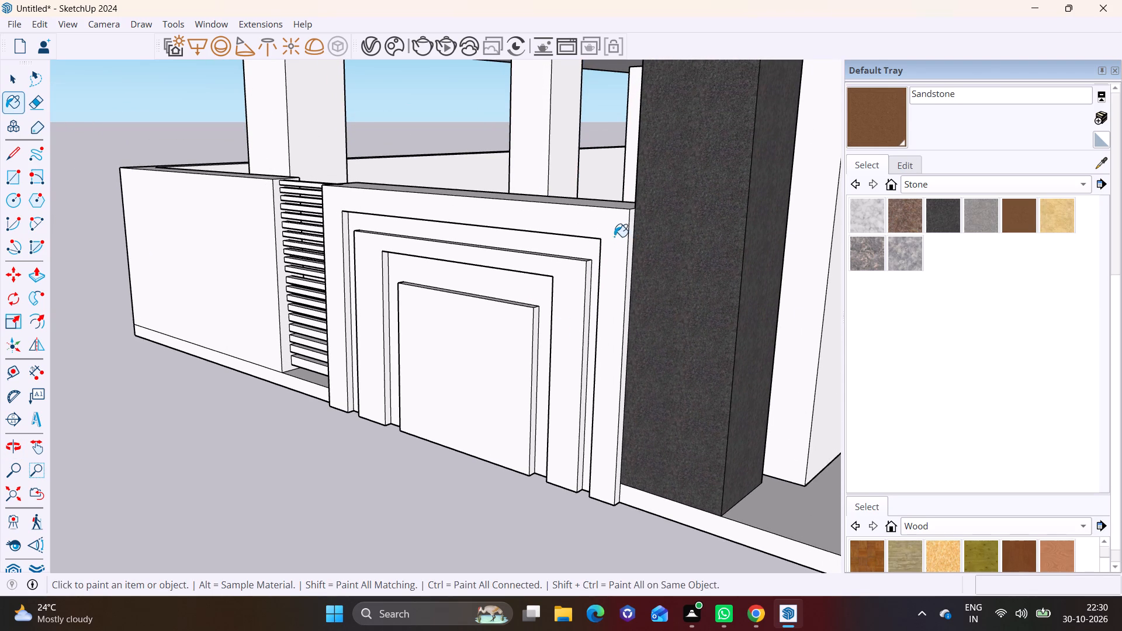
click(614, 237)
middle_drag(433, 259, 434, 204)
scroll(383, 197, up, 7)
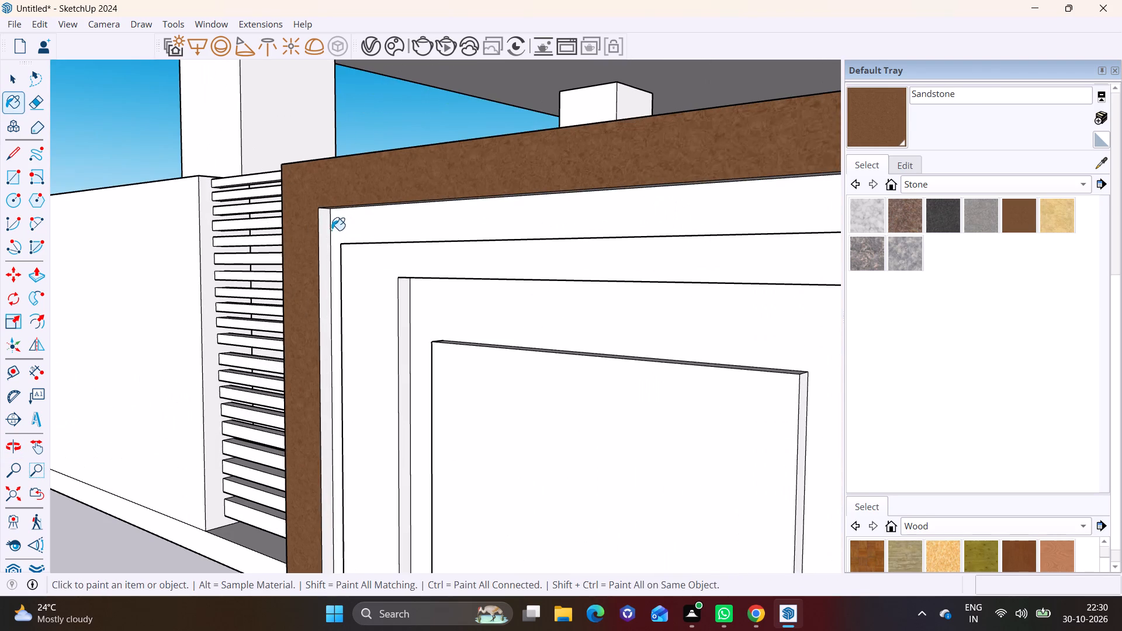
click(323, 231)
scroll(530, 290, down, 5)
middle_drag(638, 264, 650, 164)
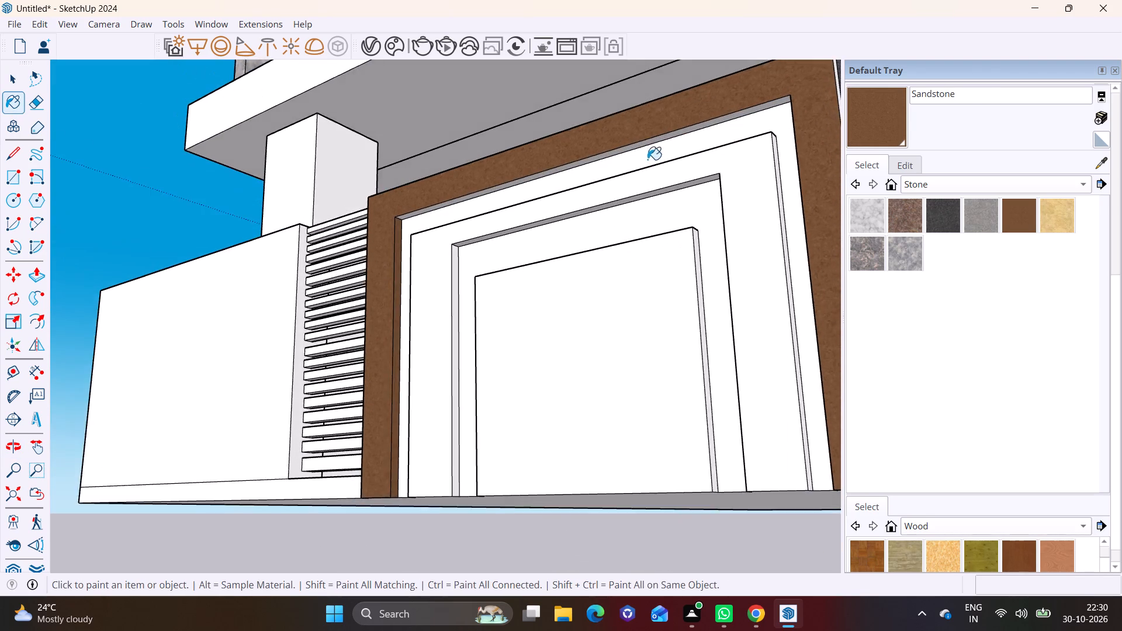
scroll(648, 159, up, 2)
click(520, 179)
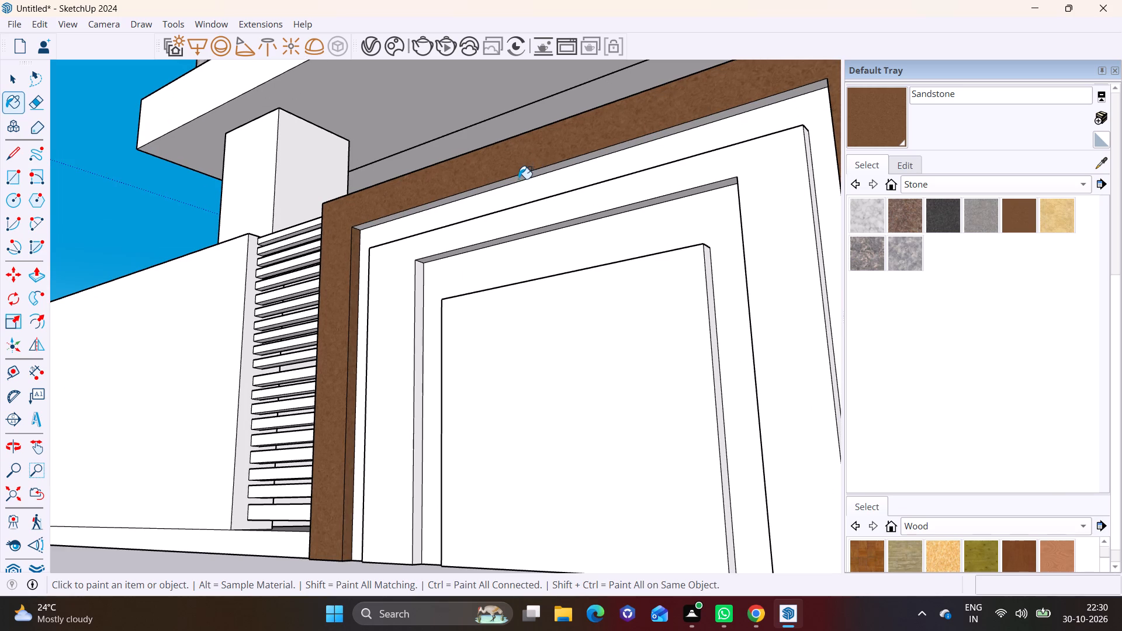
scroll(534, 202, down, 2)
middle_drag(545, 220, 808, 358)
middle_drag(748, 328, 524, 301)
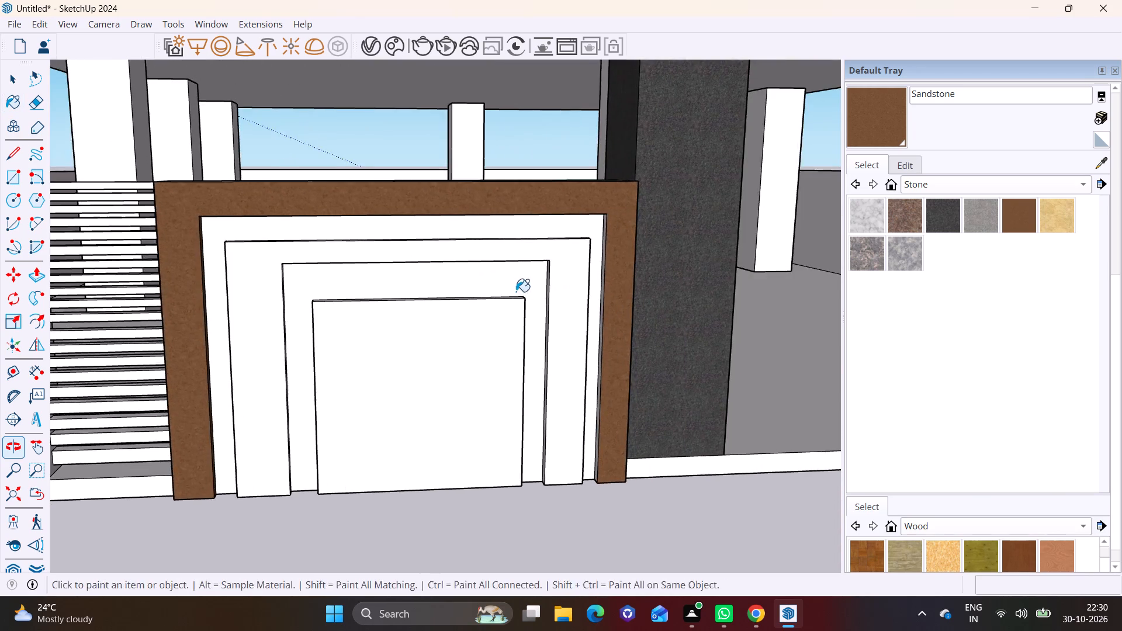
middle_drag(516, 292, 638, 299)
scroll(639, 280, up, 2)
click(567, 254)
middle_drag(563, 279, 515, 280)
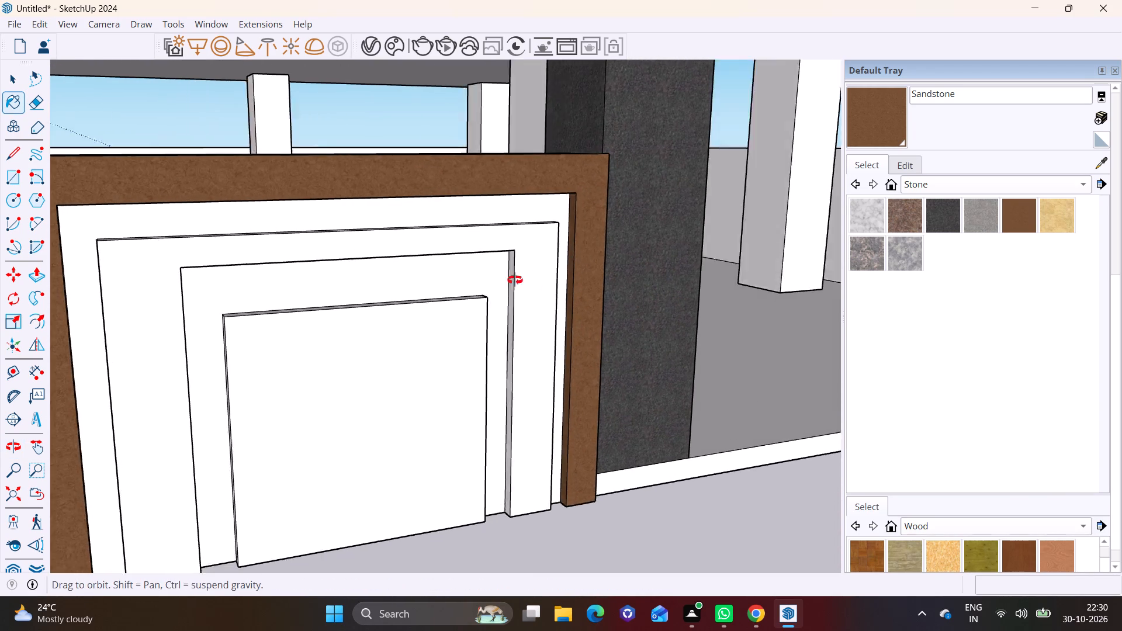
middle_drag(515, 280, 402, 280)
scroll(419, 288, down, 1)
Paint the front face of the raised inner frame with Carrera Marble.
click(857, 225)
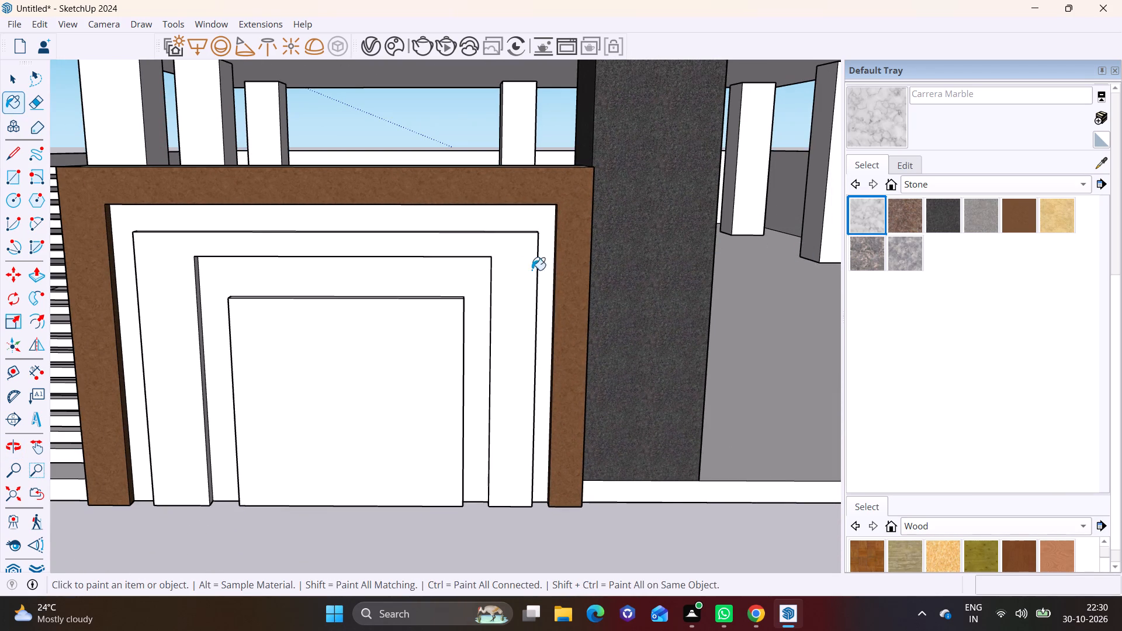
click(453, 254)
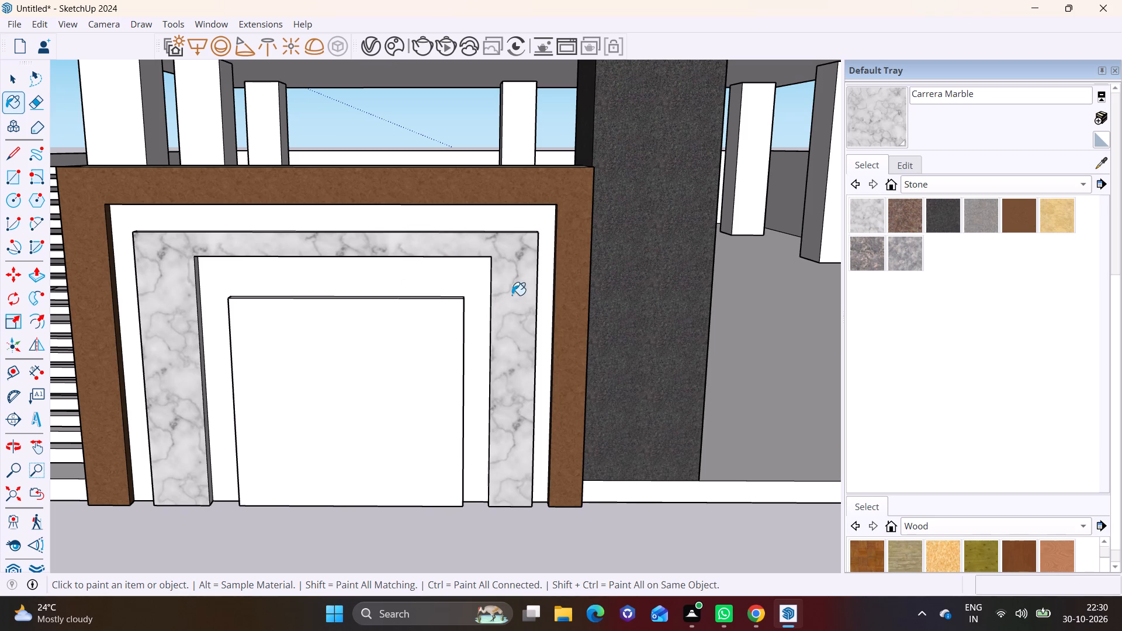
Paint the front face of the raised central panel with Granite Dark Gray.
click(948, 220)
click(428, 376)
key(space)
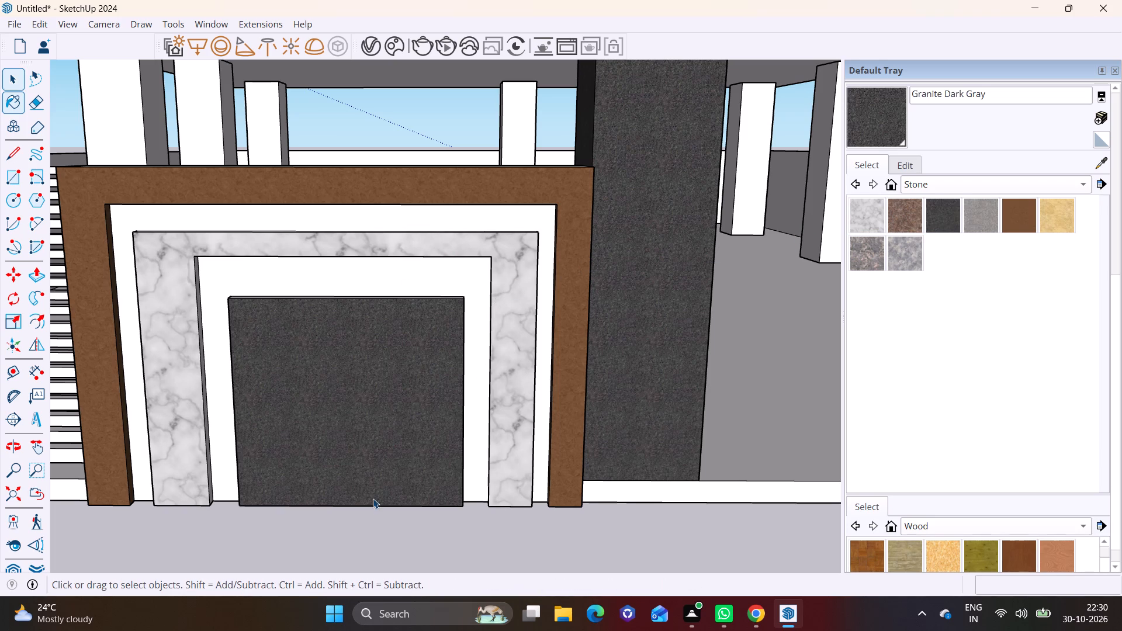
click(365, 529)
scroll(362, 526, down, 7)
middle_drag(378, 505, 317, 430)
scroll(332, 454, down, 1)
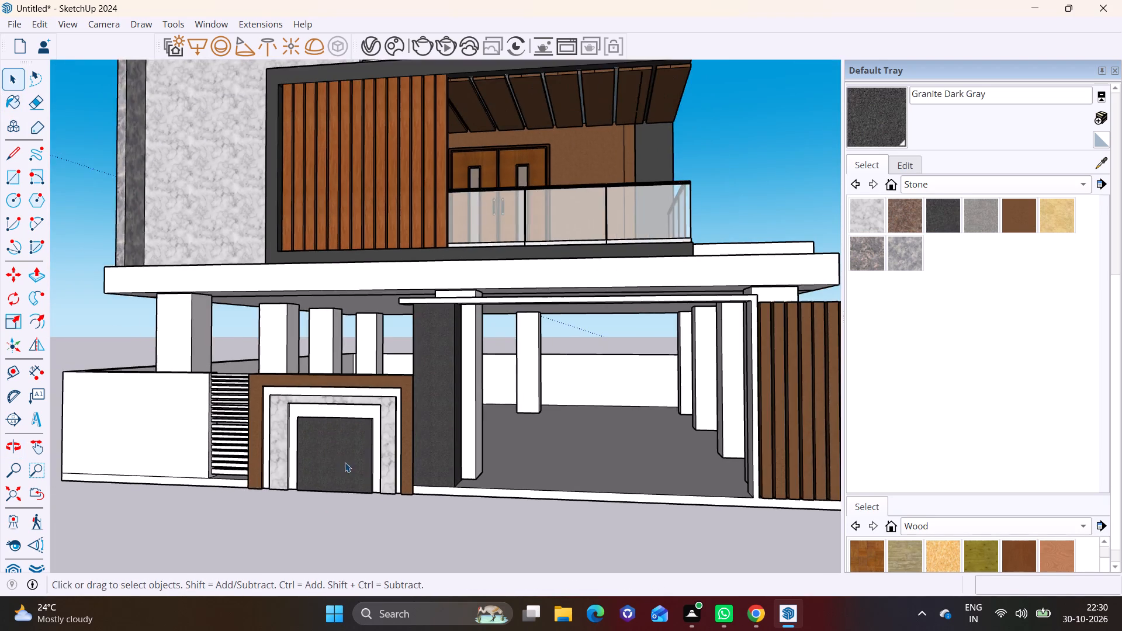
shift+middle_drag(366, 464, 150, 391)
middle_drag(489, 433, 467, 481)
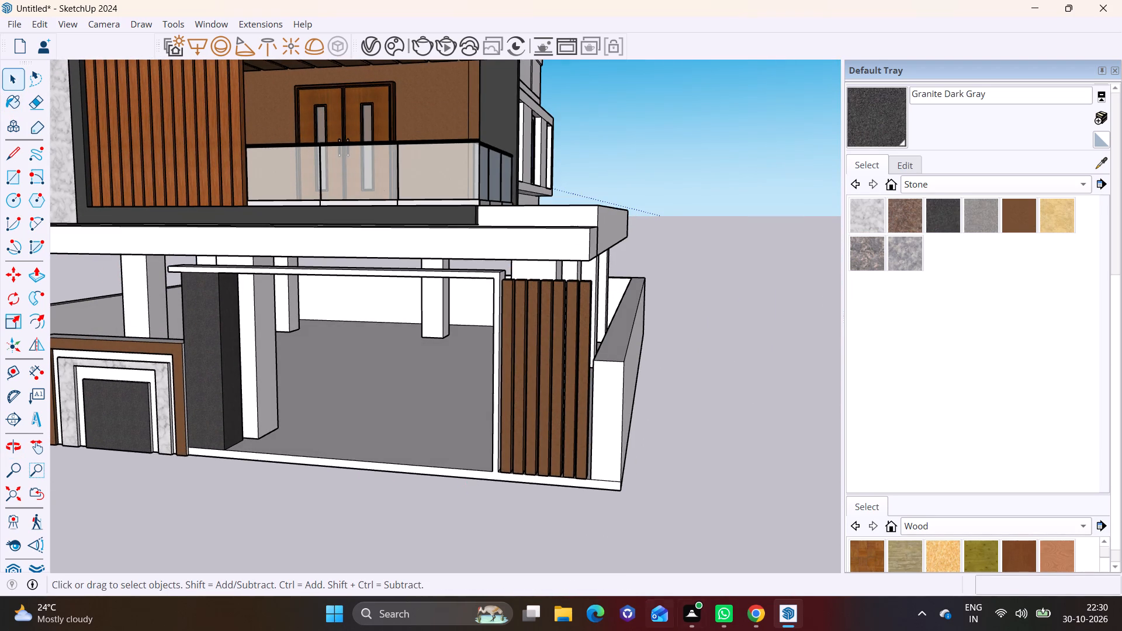
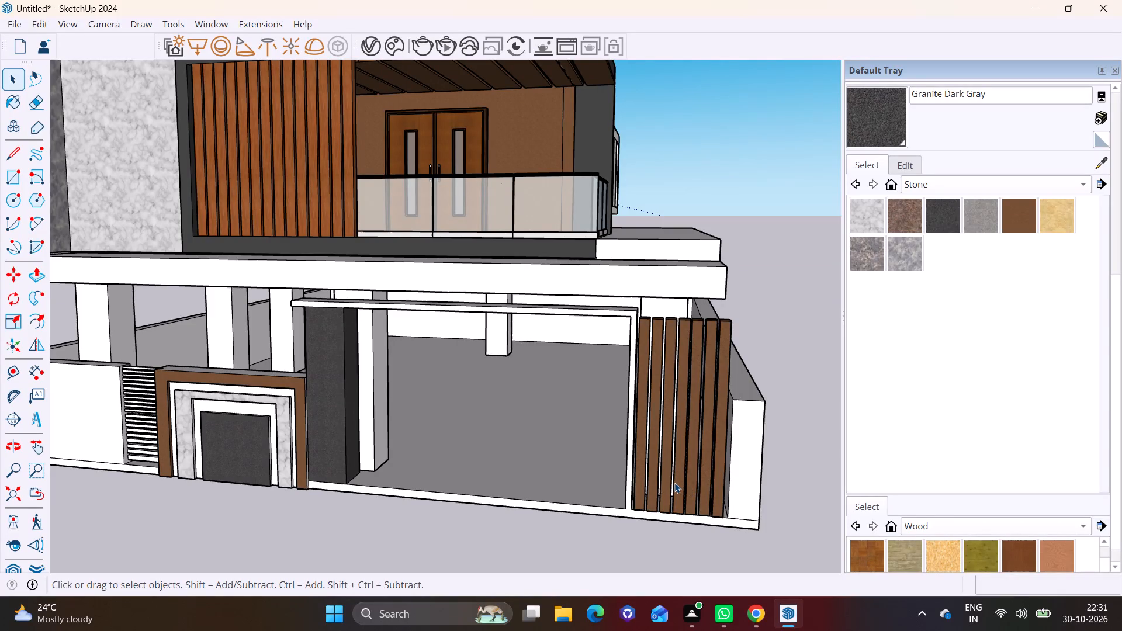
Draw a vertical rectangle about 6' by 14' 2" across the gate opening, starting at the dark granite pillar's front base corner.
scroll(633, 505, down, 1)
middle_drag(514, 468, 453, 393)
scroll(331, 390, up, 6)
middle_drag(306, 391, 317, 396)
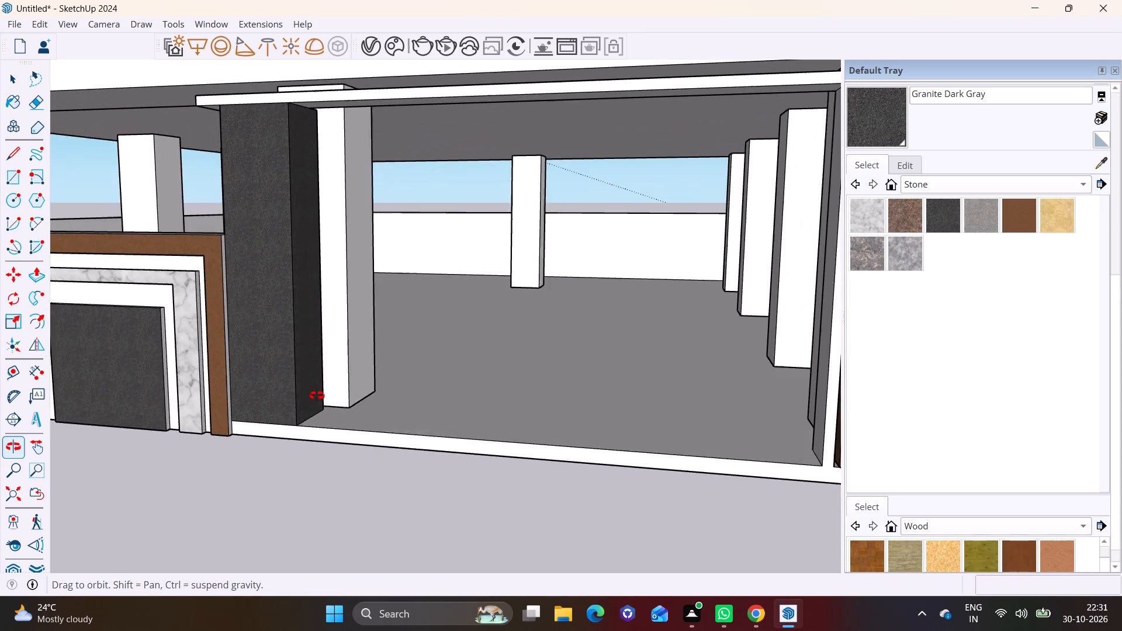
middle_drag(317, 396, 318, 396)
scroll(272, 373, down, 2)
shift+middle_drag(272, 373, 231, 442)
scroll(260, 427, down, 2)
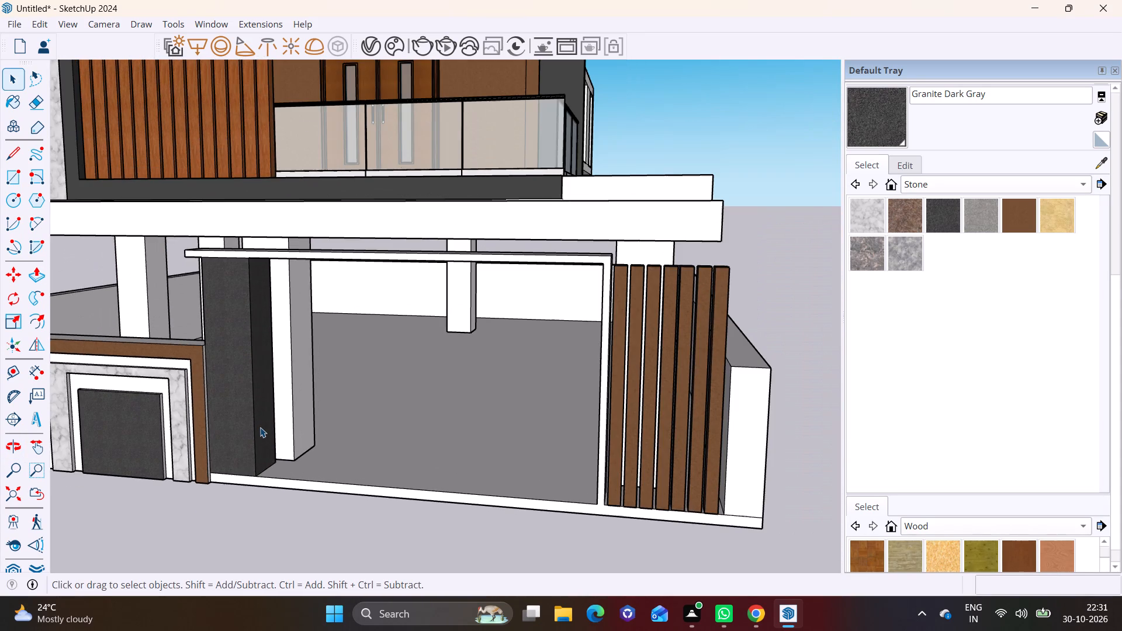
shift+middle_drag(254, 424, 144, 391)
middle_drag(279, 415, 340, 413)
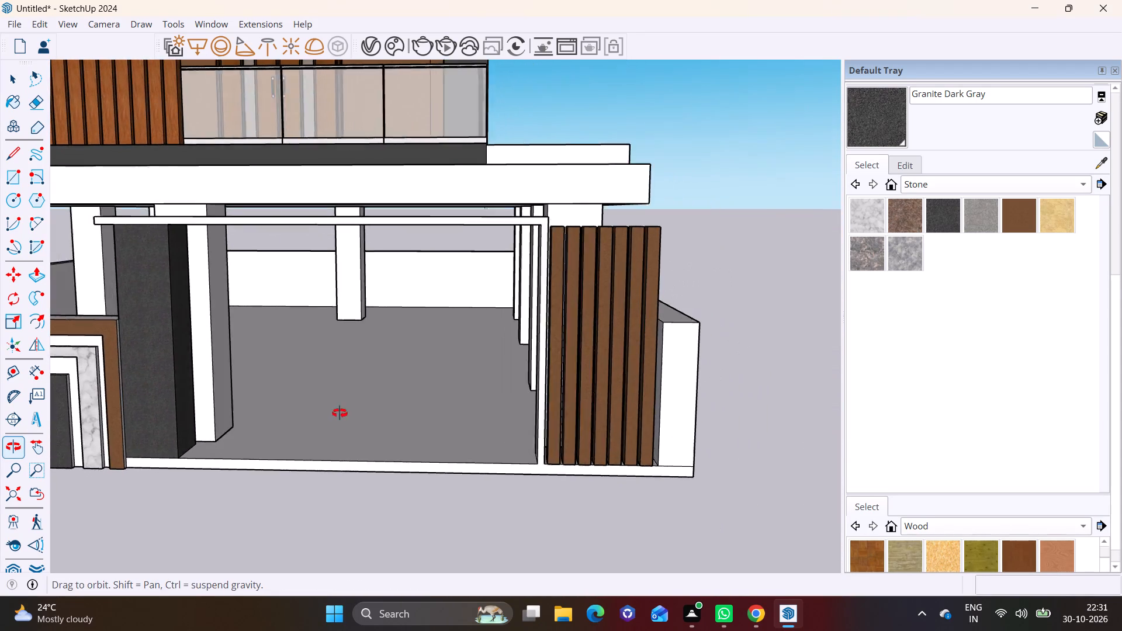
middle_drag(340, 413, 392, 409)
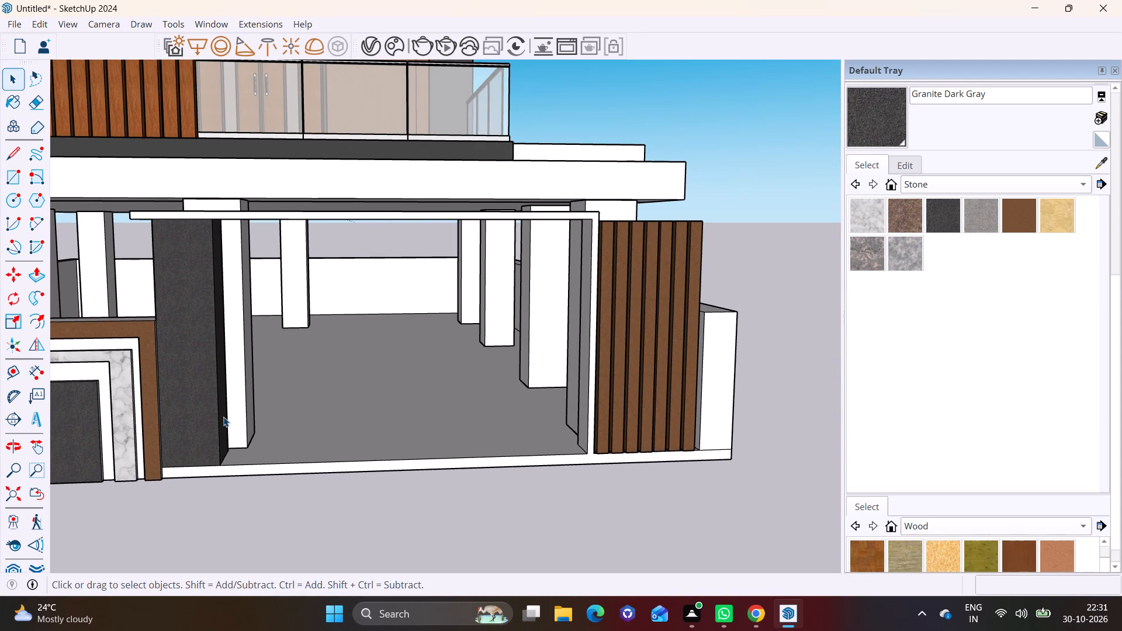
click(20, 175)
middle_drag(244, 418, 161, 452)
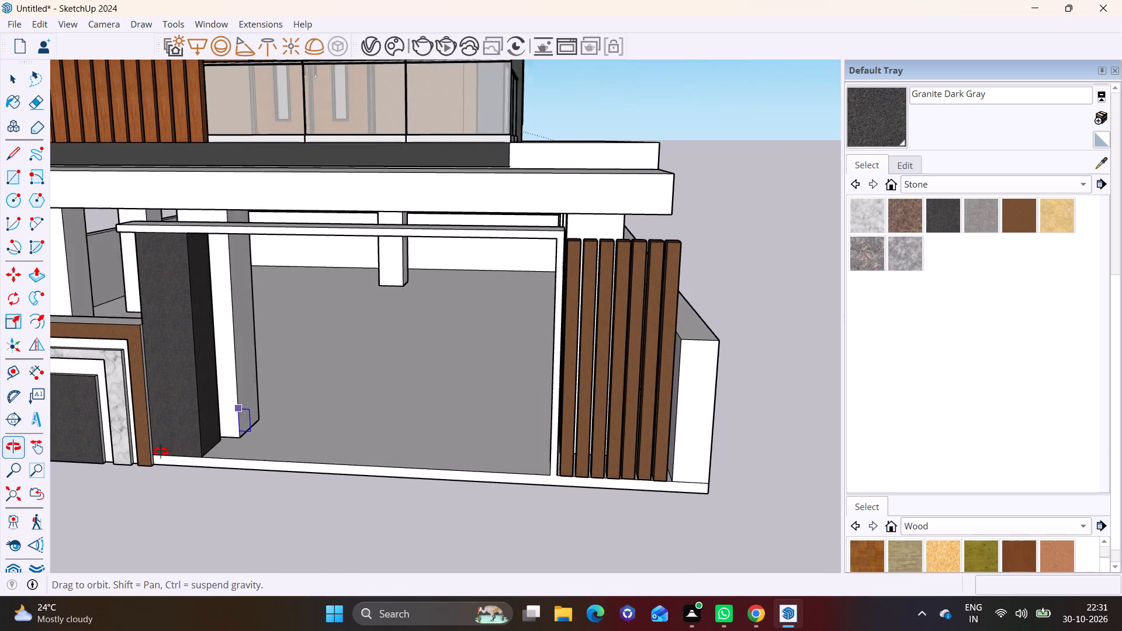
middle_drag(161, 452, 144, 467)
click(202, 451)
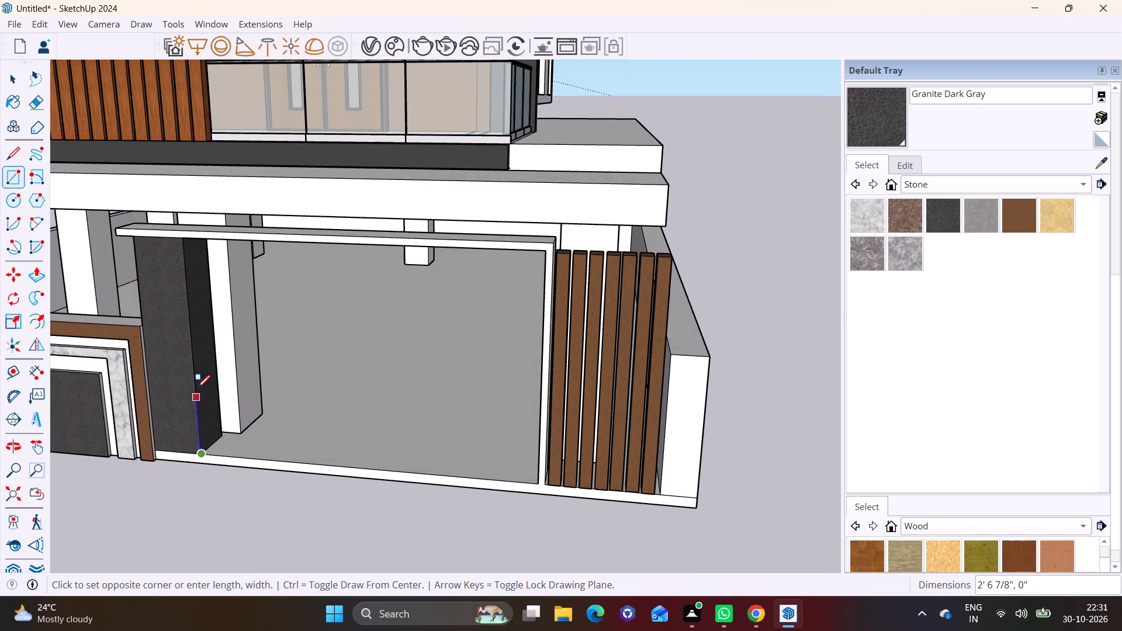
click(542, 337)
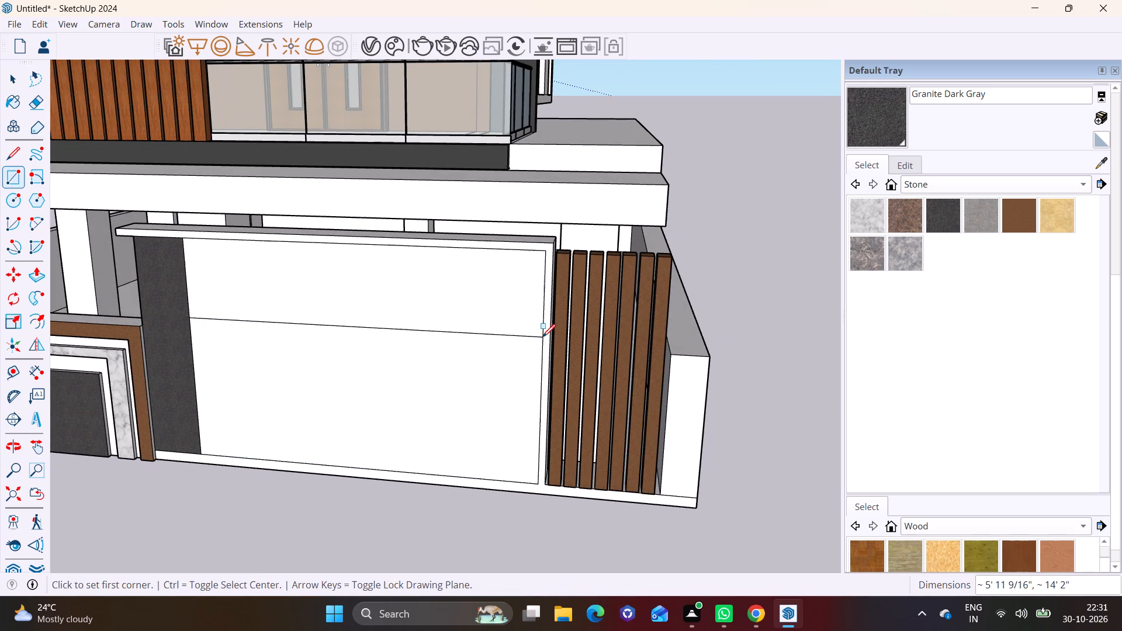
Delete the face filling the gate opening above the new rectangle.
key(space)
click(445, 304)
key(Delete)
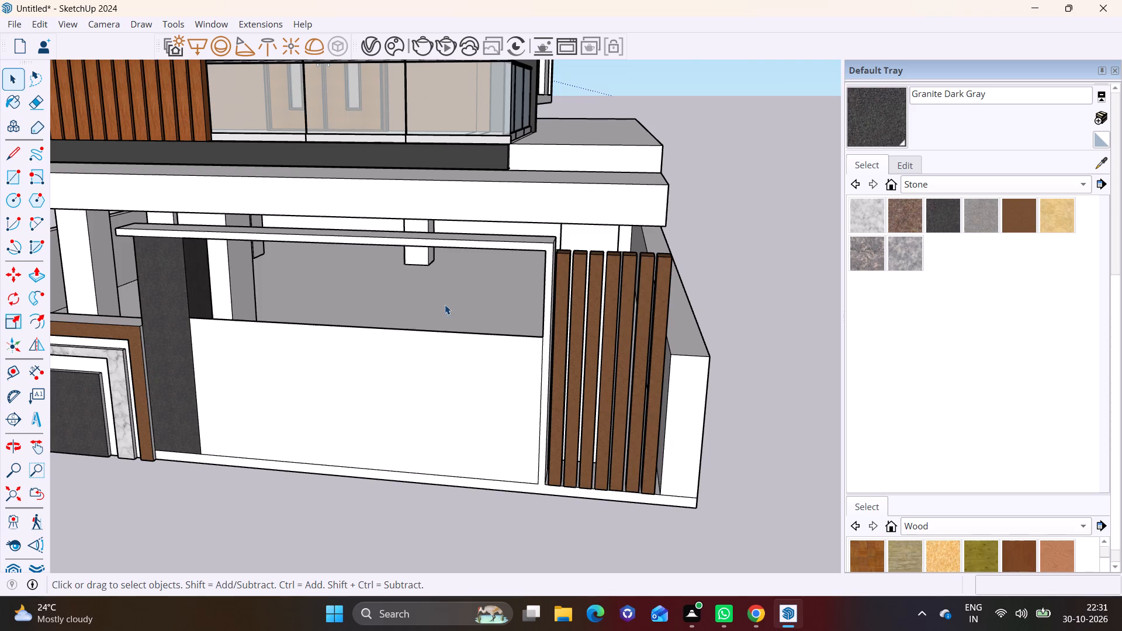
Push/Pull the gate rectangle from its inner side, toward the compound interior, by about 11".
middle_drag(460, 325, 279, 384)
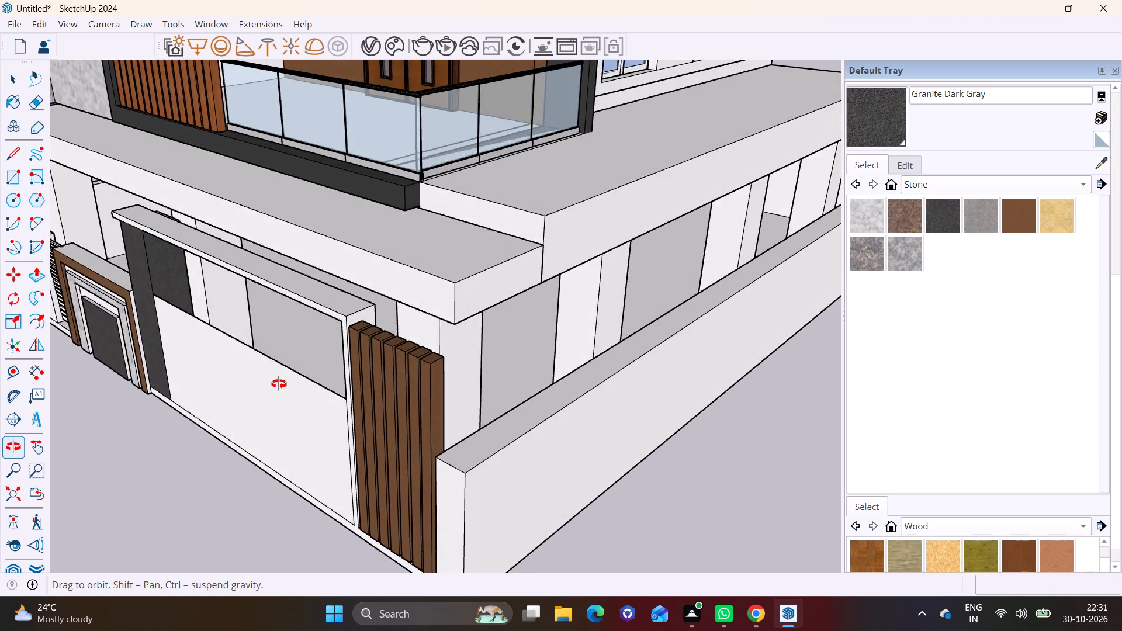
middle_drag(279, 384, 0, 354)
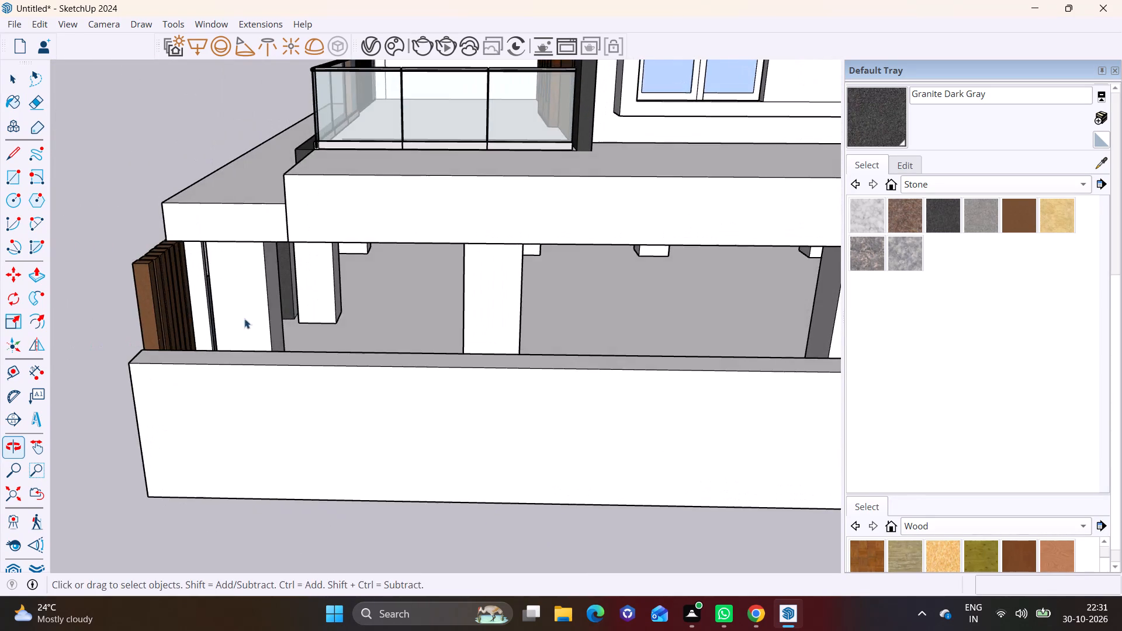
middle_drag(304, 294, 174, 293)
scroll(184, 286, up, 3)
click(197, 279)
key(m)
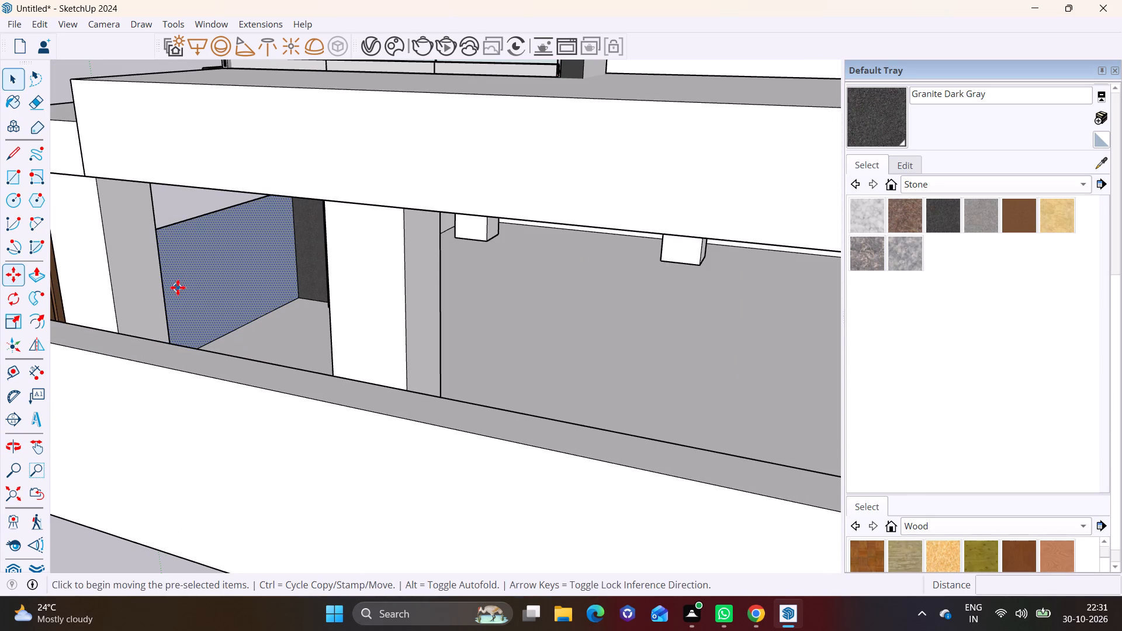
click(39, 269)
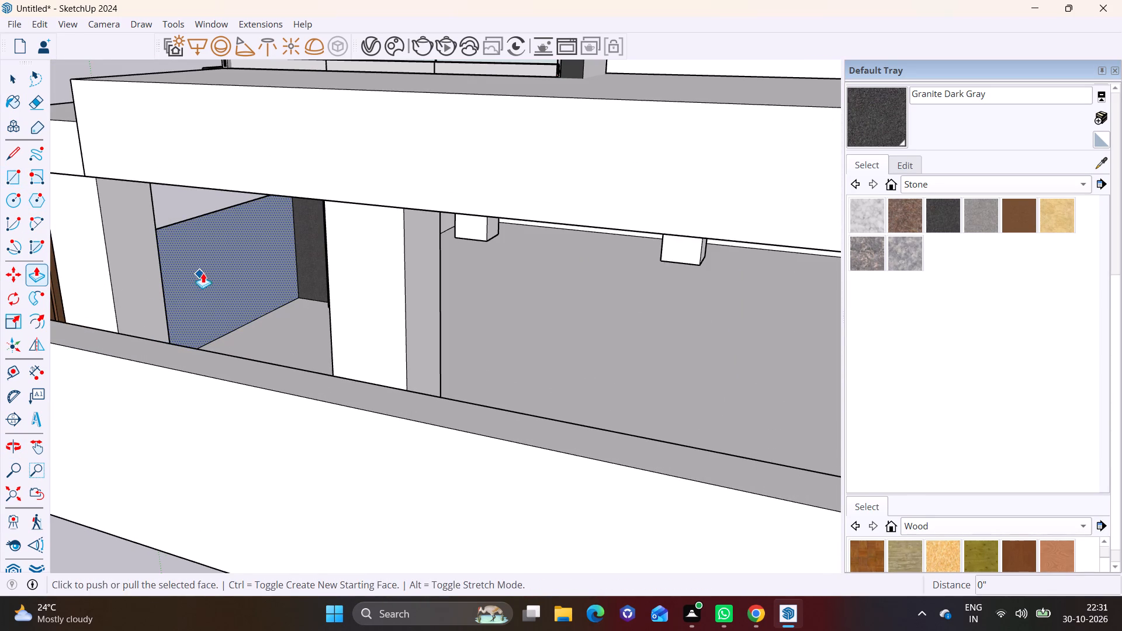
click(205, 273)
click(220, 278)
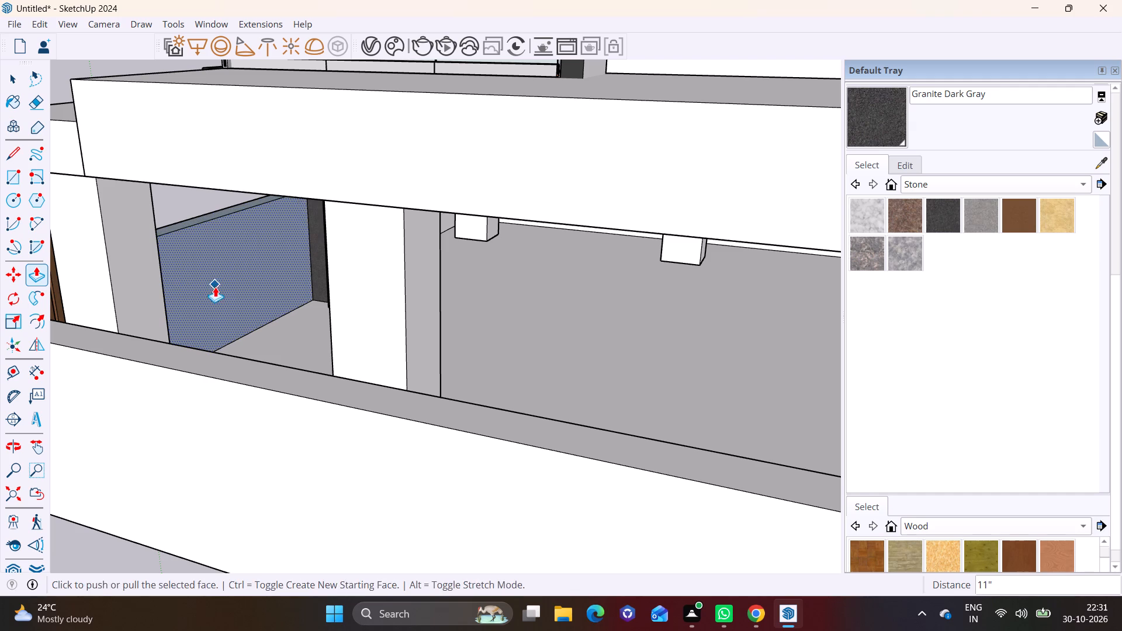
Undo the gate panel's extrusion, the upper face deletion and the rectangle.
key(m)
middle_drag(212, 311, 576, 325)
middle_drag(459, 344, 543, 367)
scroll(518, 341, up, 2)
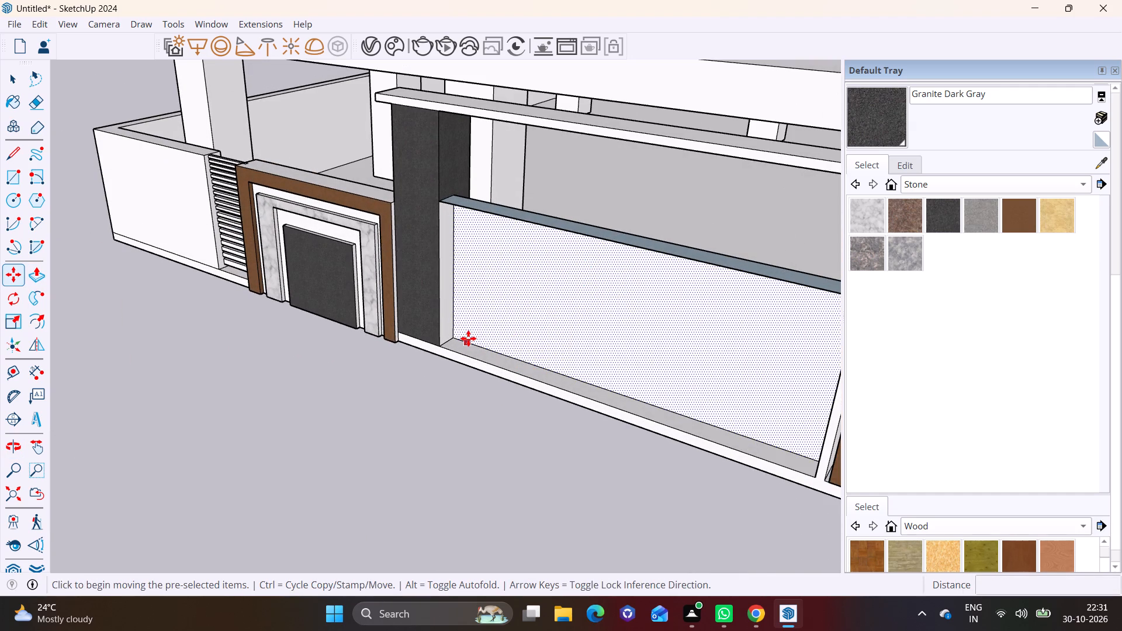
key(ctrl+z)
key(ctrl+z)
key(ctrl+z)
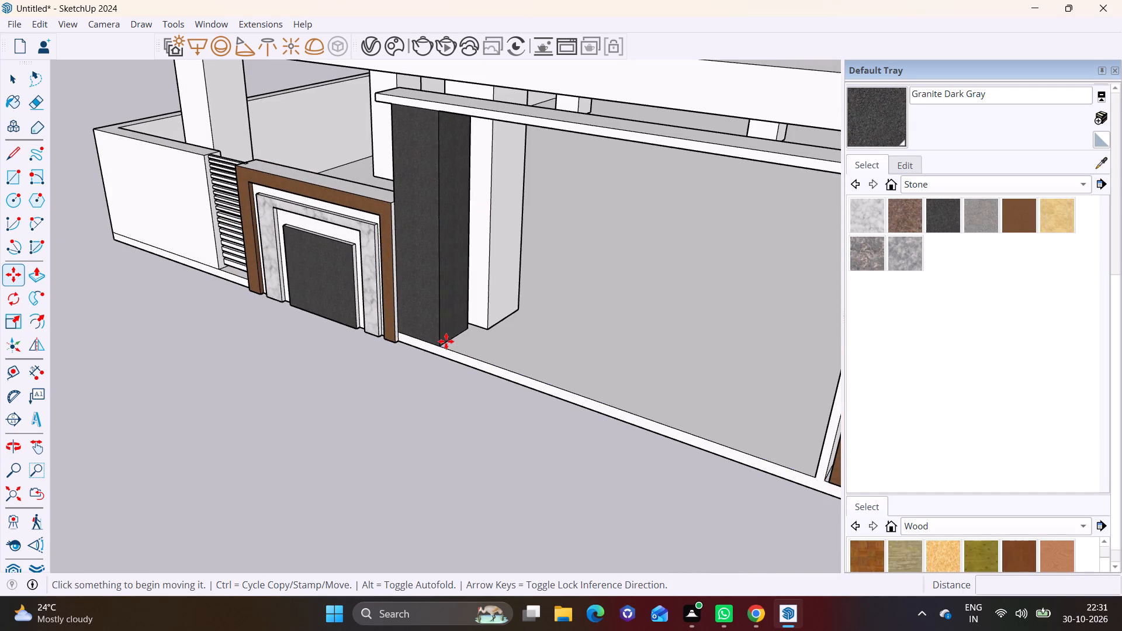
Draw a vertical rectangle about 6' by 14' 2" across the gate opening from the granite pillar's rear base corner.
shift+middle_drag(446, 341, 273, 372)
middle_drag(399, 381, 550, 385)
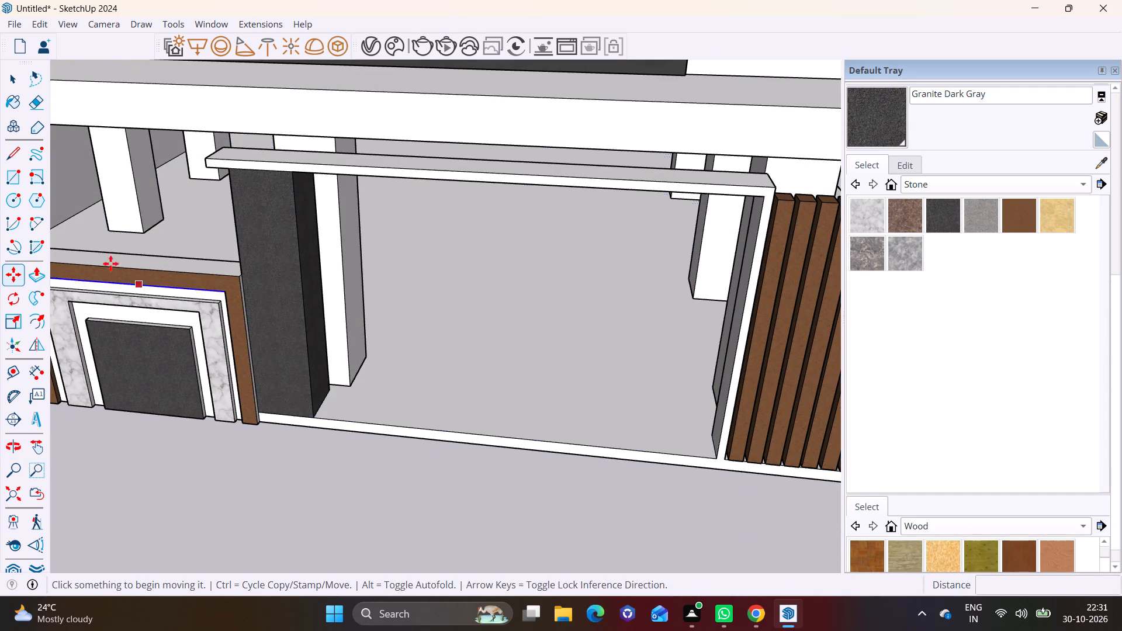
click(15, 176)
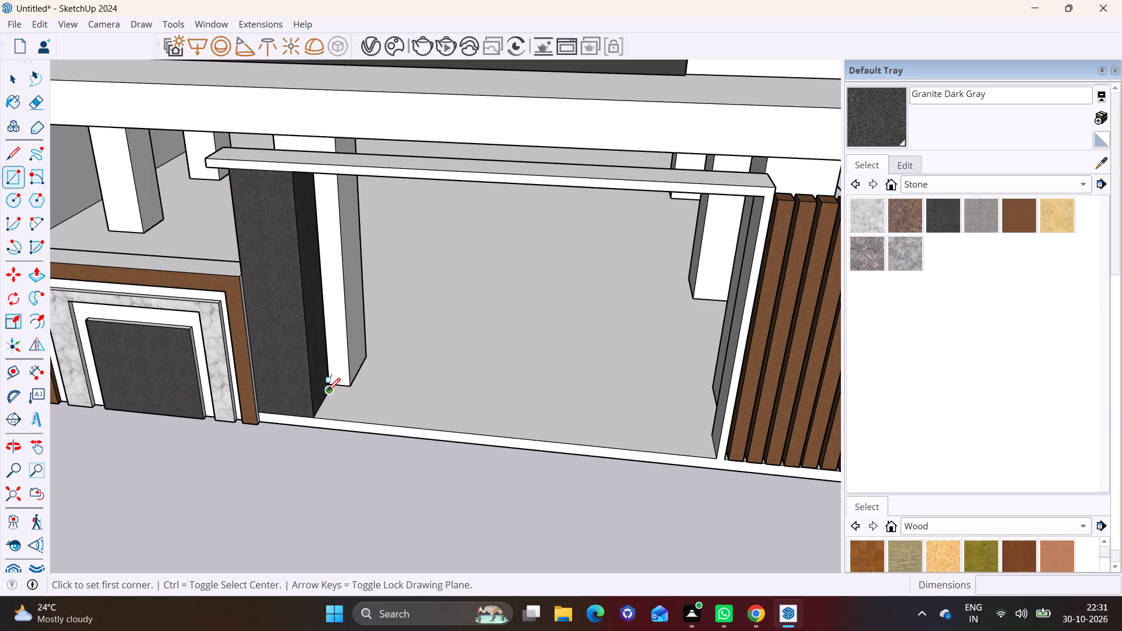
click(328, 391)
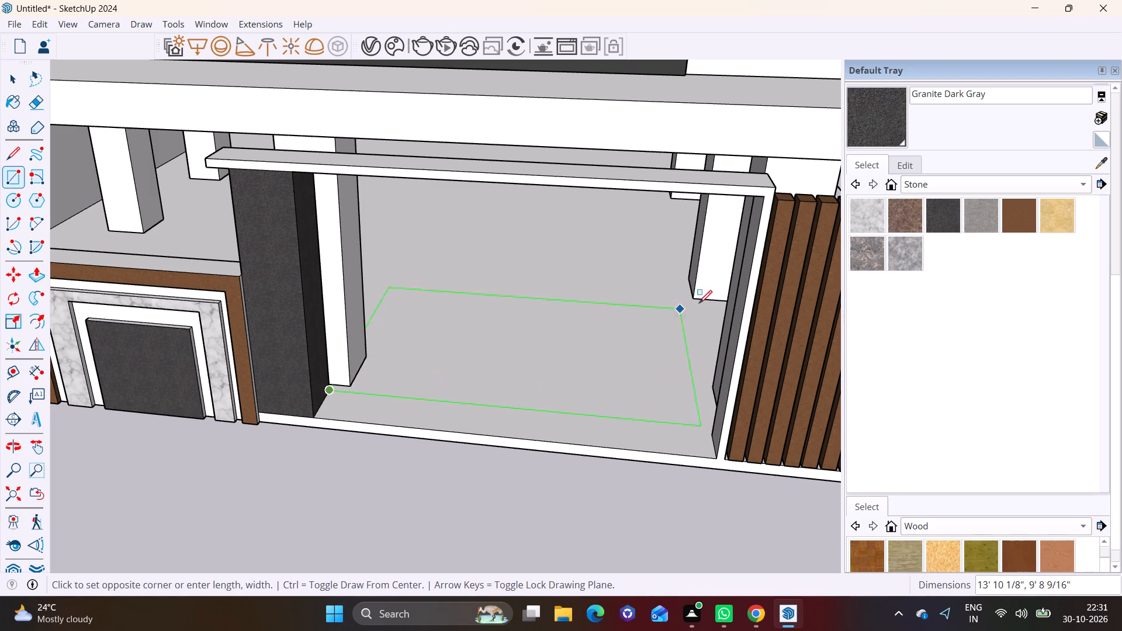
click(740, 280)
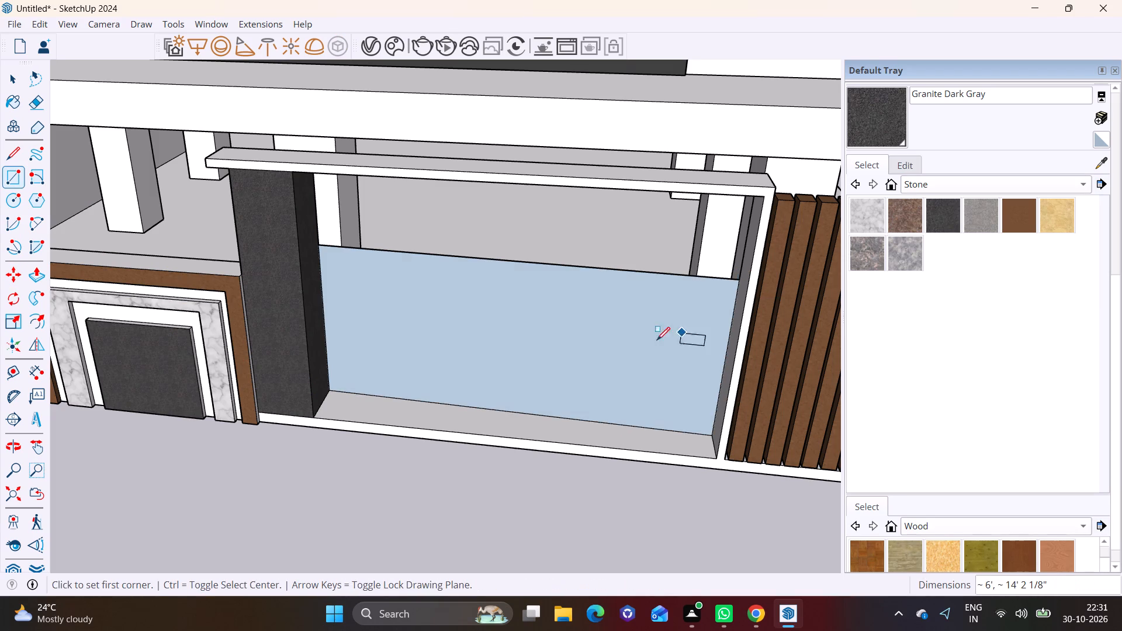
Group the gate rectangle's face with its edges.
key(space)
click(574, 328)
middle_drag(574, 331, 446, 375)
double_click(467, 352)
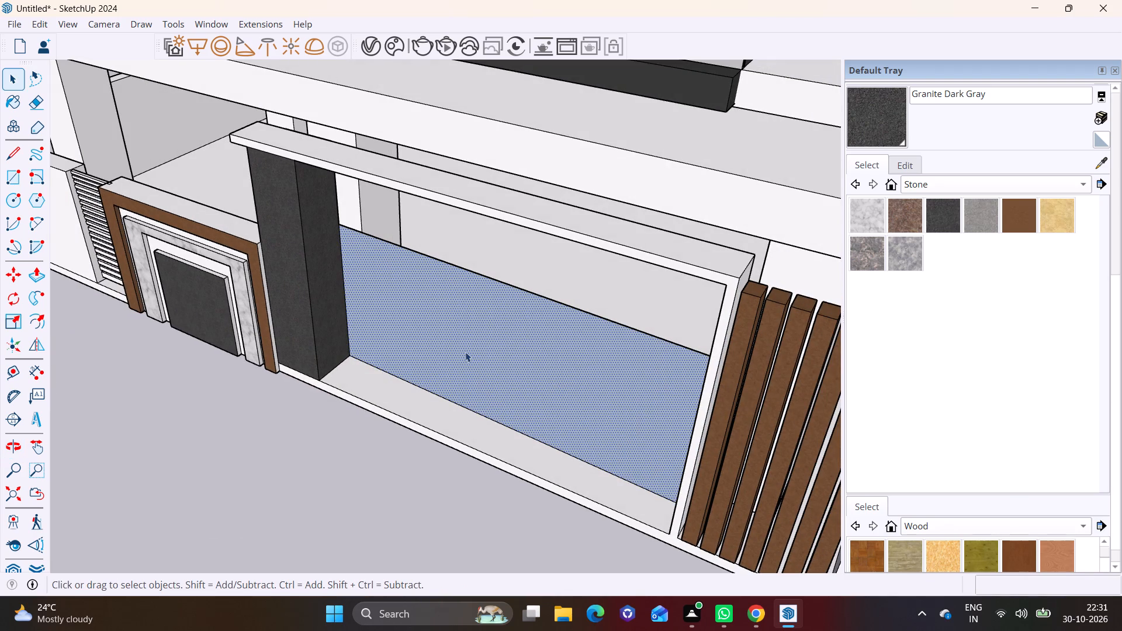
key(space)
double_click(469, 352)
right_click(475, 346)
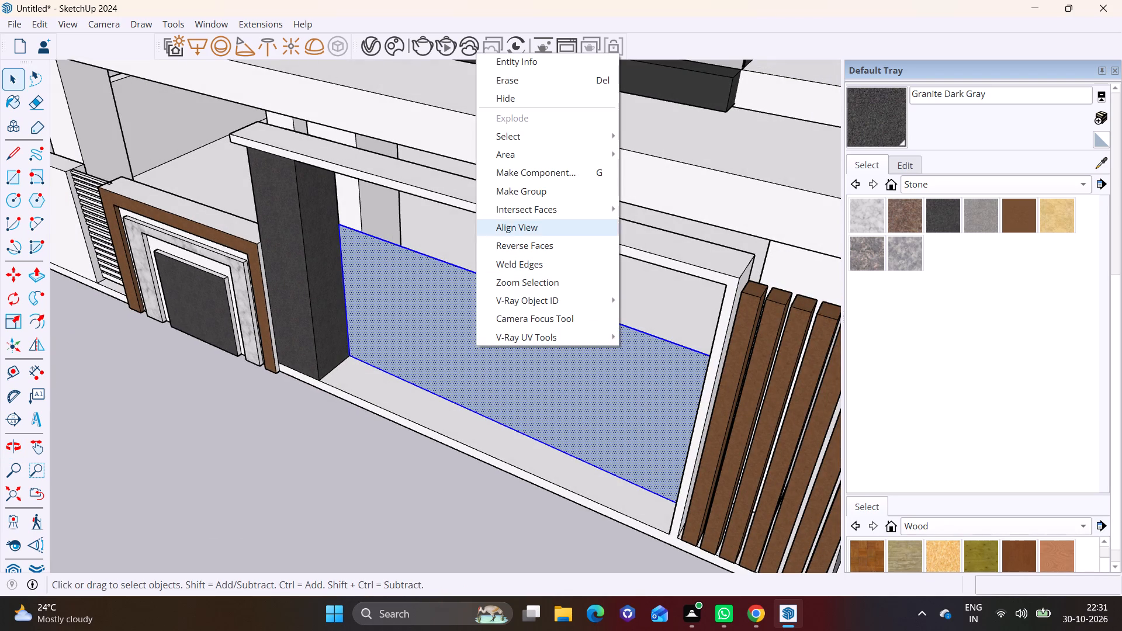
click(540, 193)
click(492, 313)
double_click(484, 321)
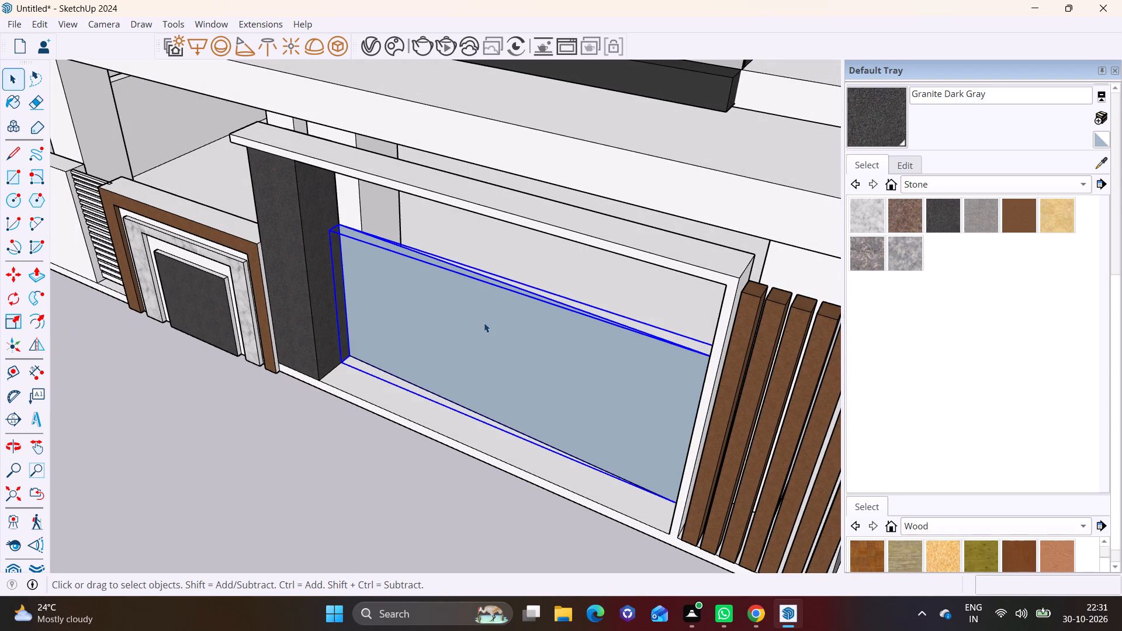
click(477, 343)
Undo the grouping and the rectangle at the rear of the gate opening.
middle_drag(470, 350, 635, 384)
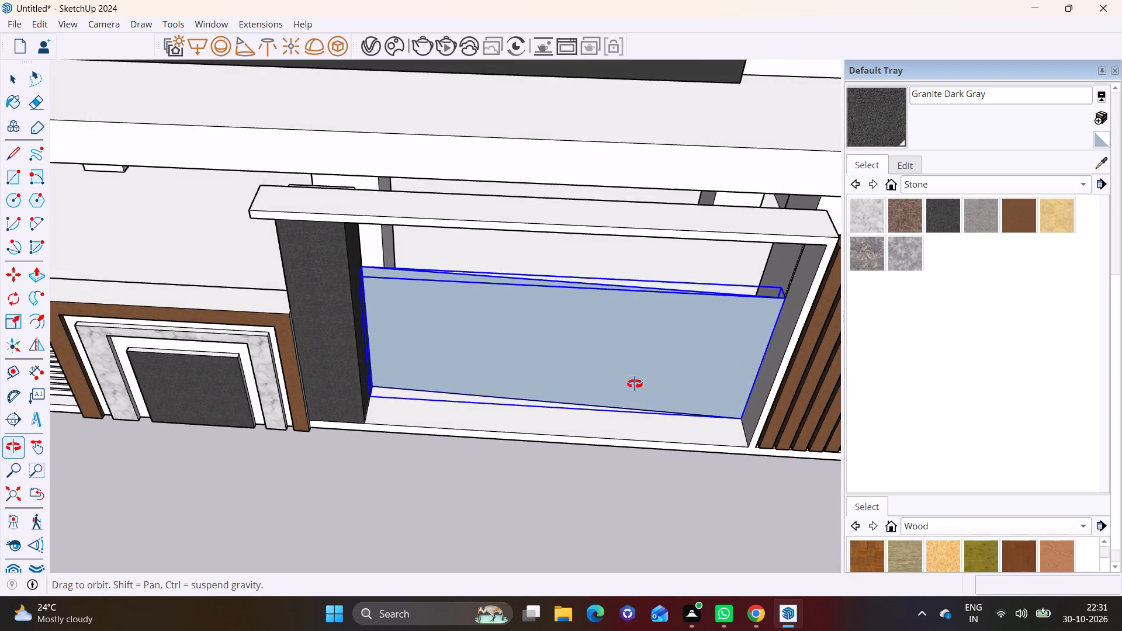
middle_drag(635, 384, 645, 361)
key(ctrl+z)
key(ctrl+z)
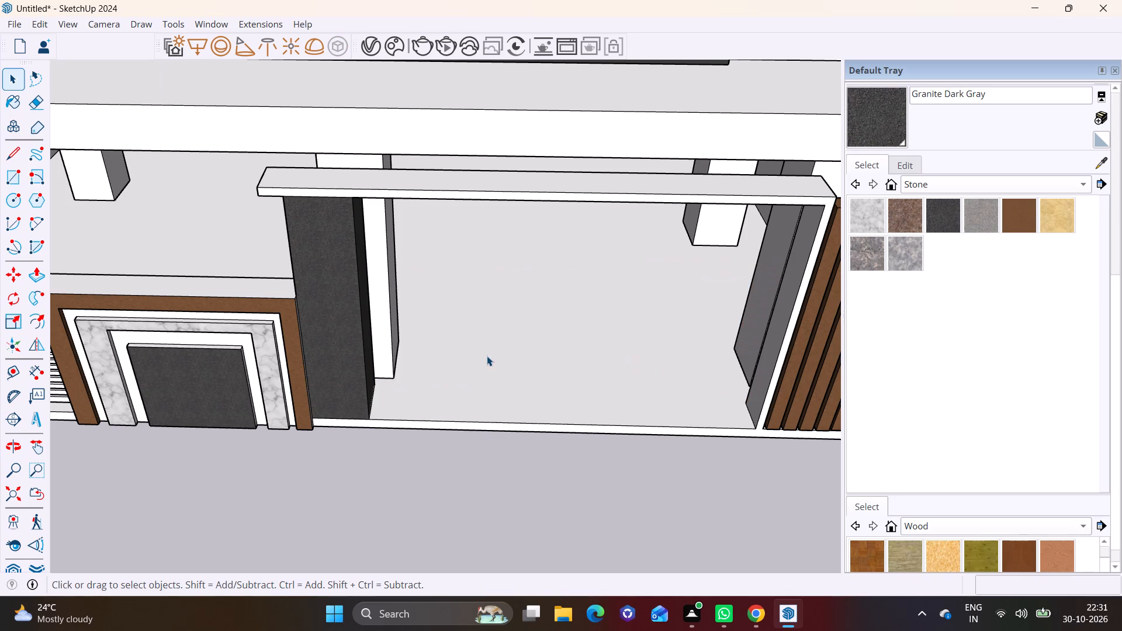
Draw a vertical rectangle about 6' 5" by 14' 2" across the gate opening from the granite pillar's front base corner.
middle_drag(467, 349, 417, 299)
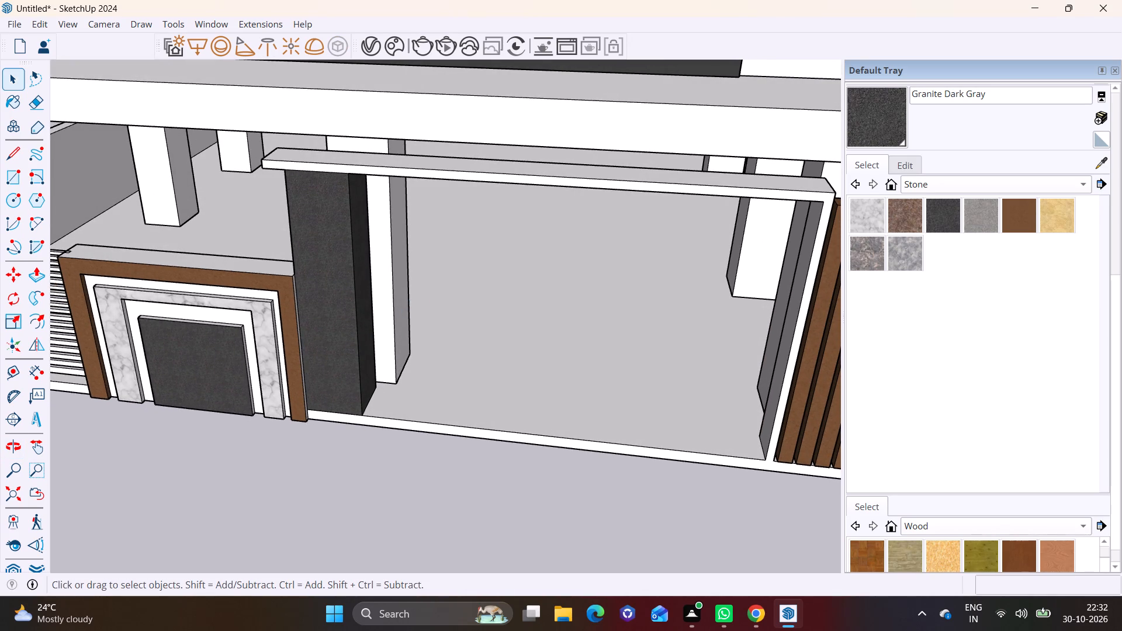
click(11, 177)
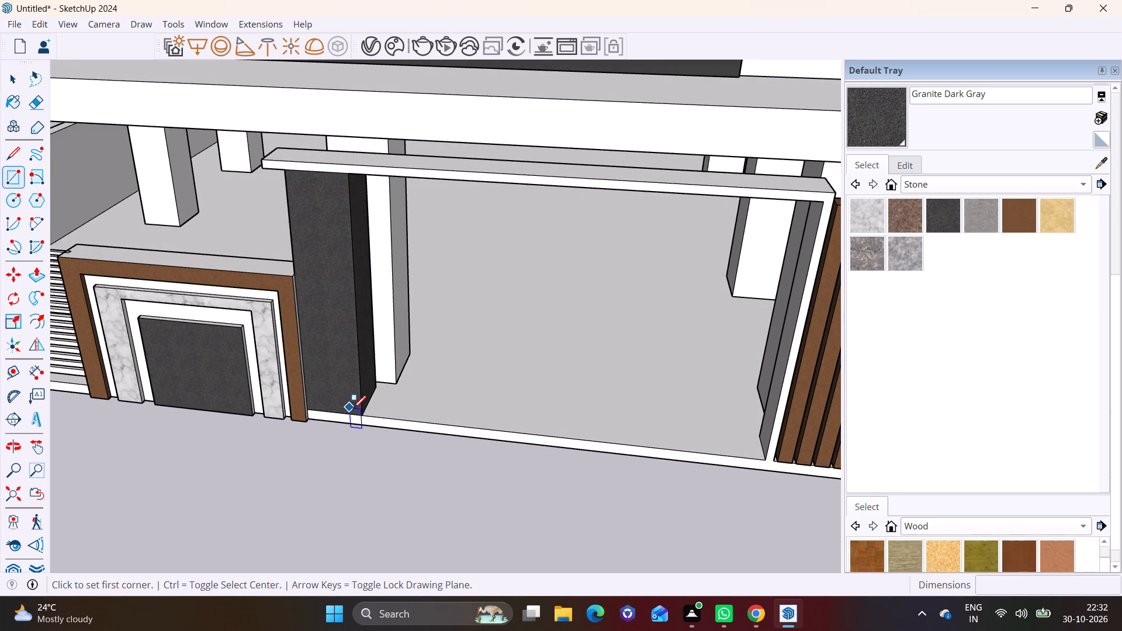
drag(361, 412, 369, 411)
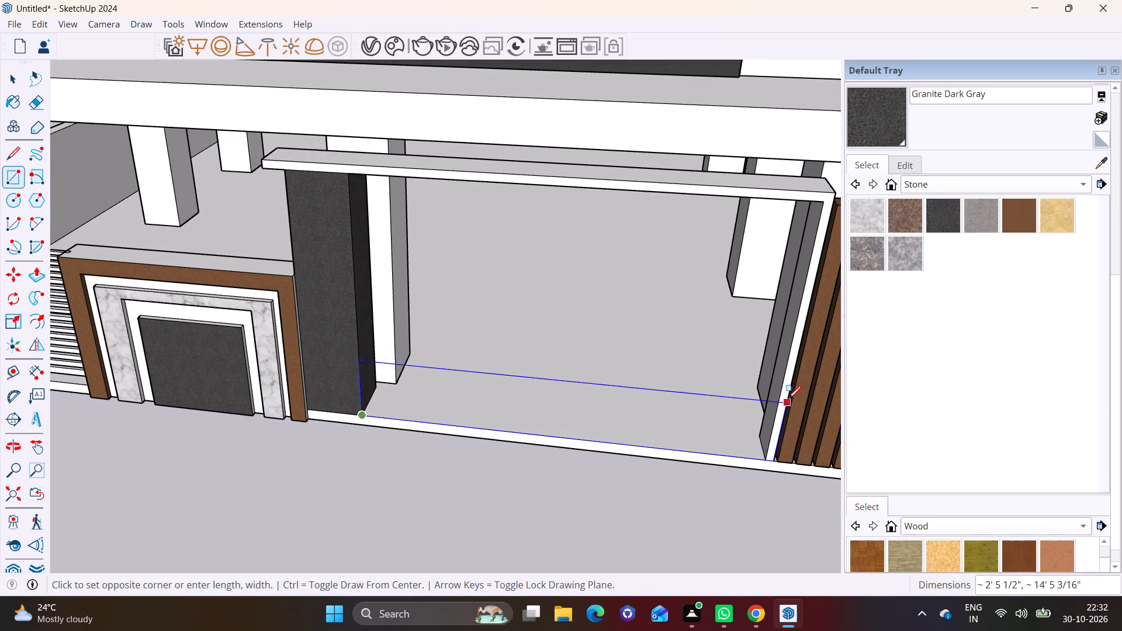
click(805, 290)
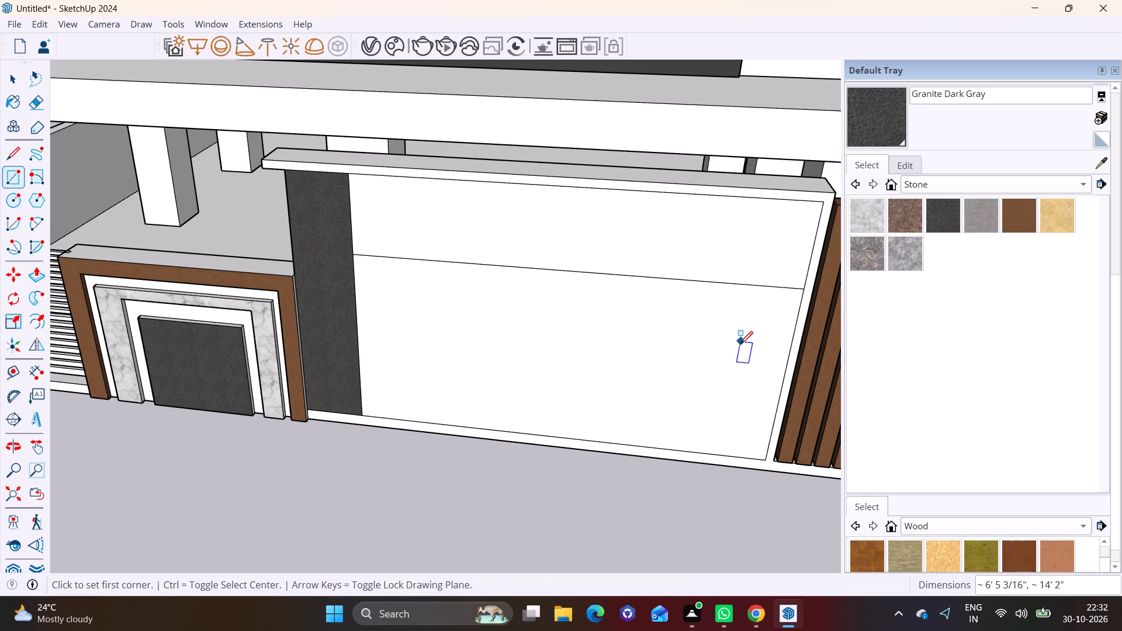
Delete the face above the gate rectangle to leave the upper part of the opening empty.
key(space)
click(561, 249)
key(BackSpace)
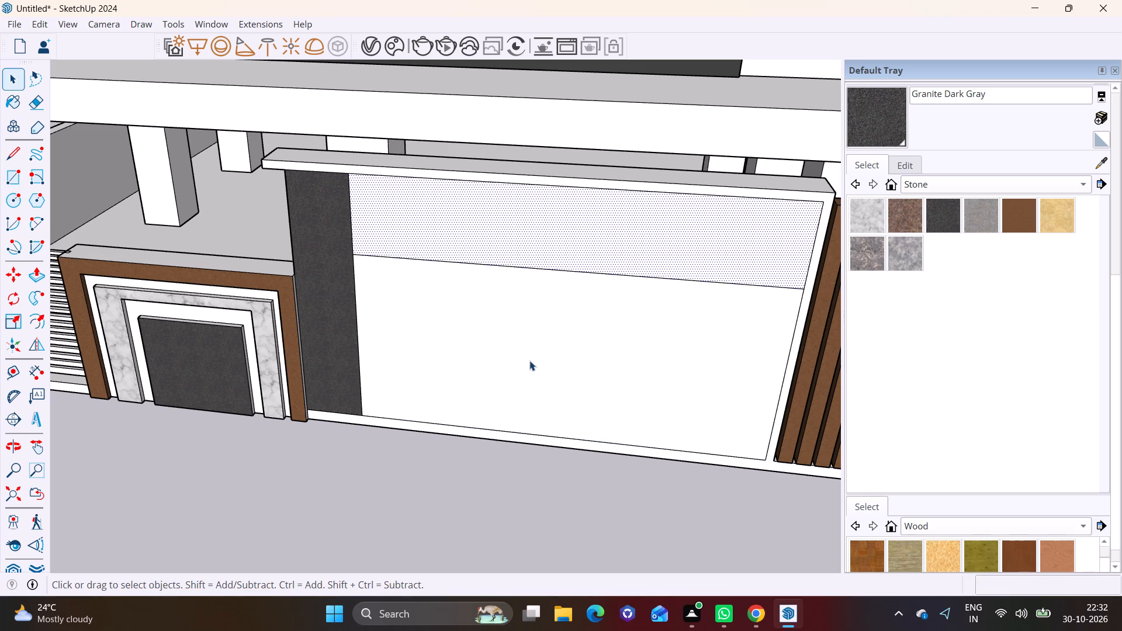
key(Delete)
Group the gate rectangle's face with its bounding edges.
double_click(541, 375)
right_click(541, 374)
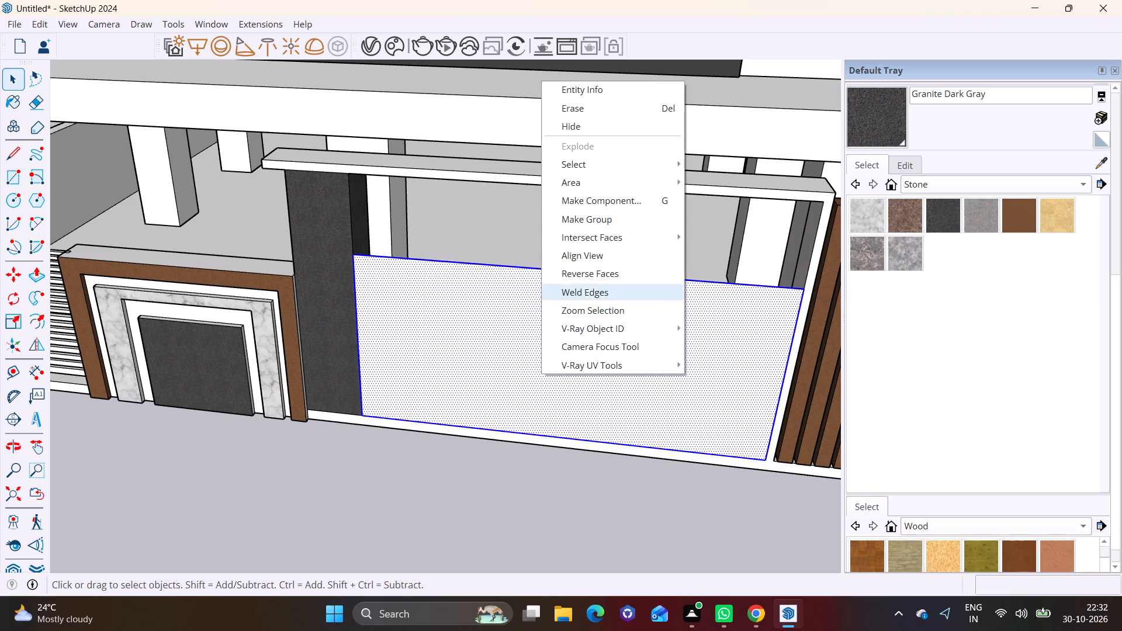
click(590, 222)
Inside the gate group, Push/Pull the panel's inner face toward the compound interior by about 11".
middle_drag(580, 361, 0, 304)
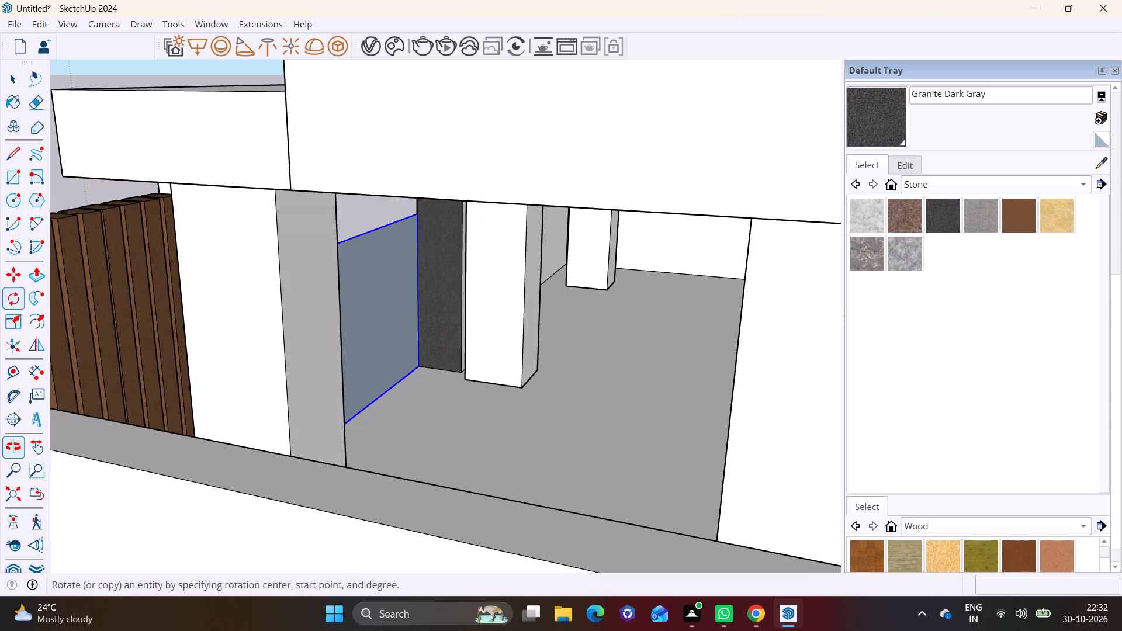
double_click(378, 317)
click(378, 317)
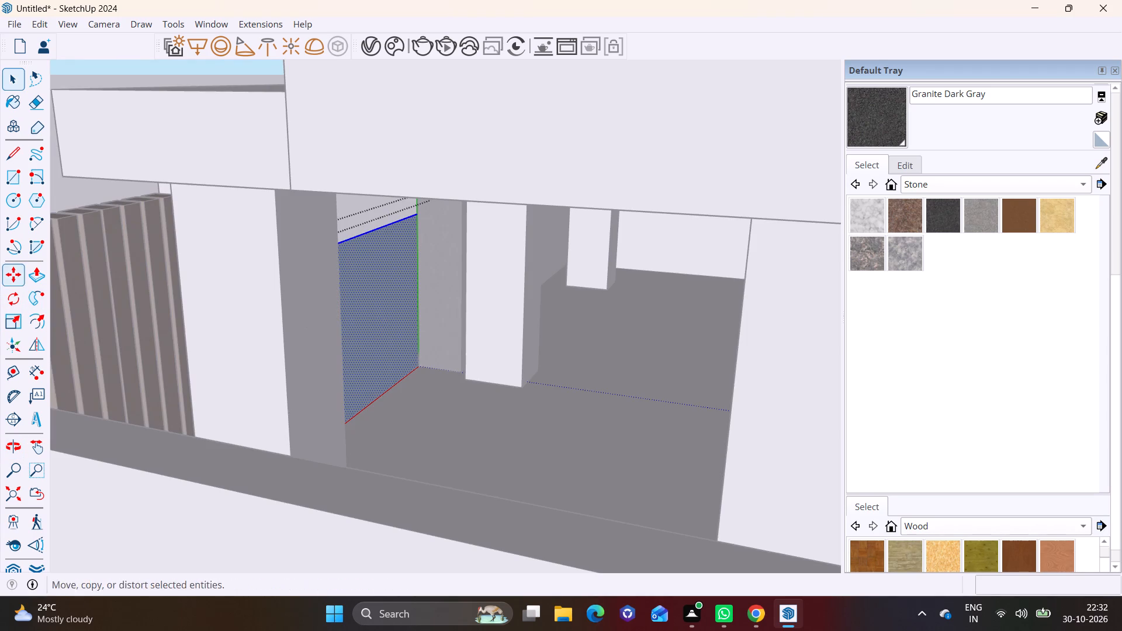
click(33, 276)
click(370, 275)
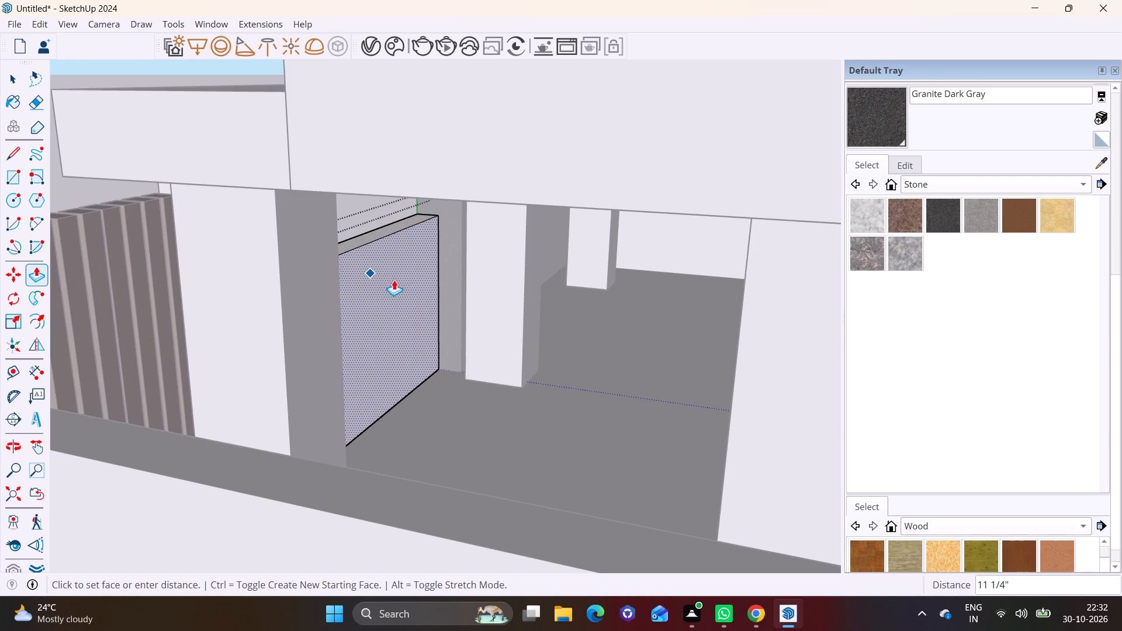
click(395, 280)
scroll(320, 339, down, 6)
key(space)
middle_drag(286, 361, 683, 350)
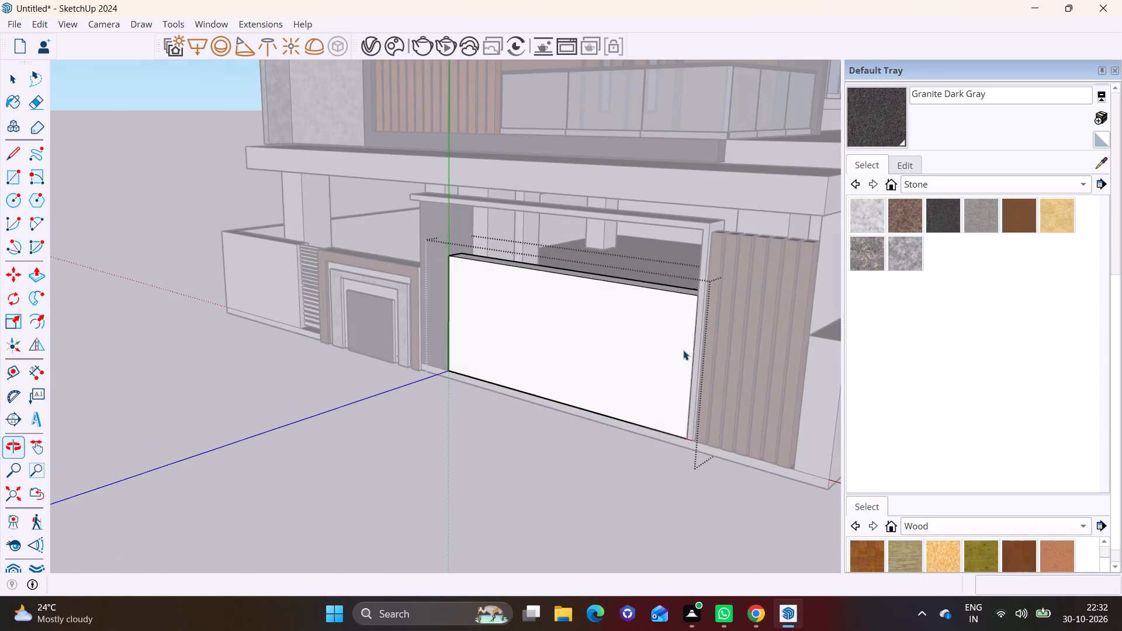
Undo the modelled gate panel, from its Push/Pull thickness back through the grouping to the rectangle drawn across the opening.
click(268, 379)
shift+middle_drag(224, 274, 86, 353)
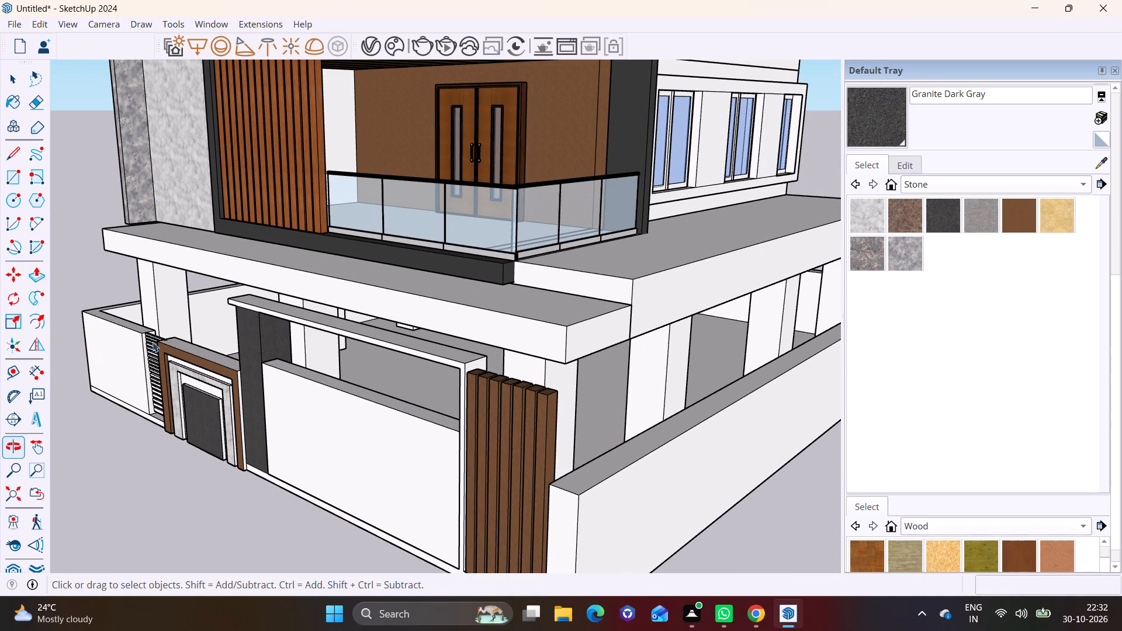
key(ctrl+z)
key(ctrl+z)
key(ctrl+z)
key(ctrl+z)
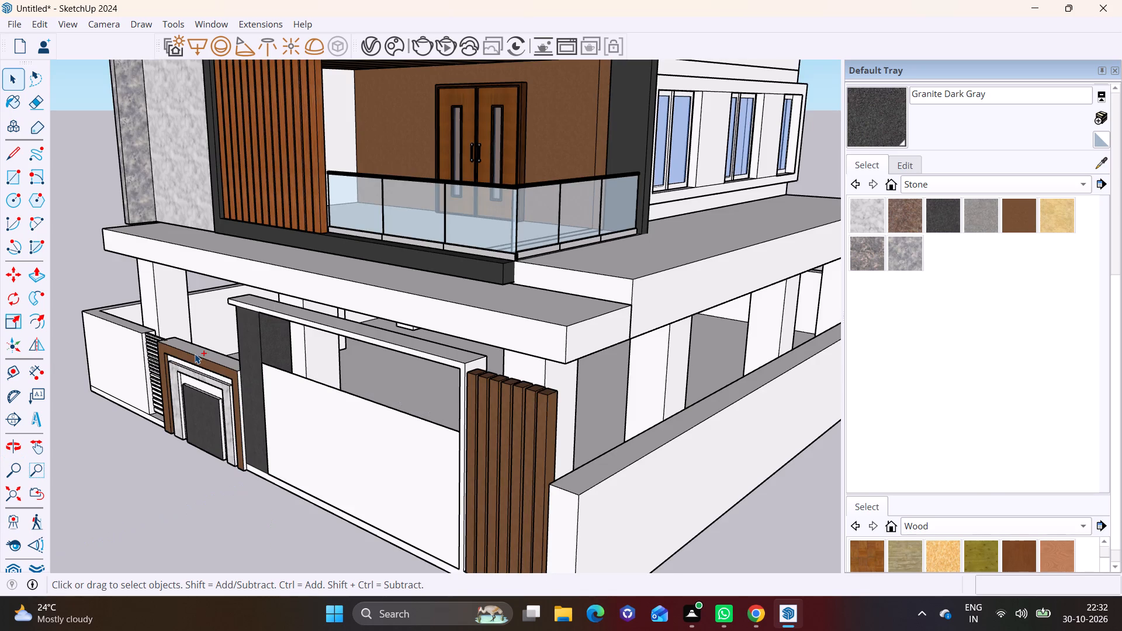
key(ctrl+z)
key(ctrl+z)
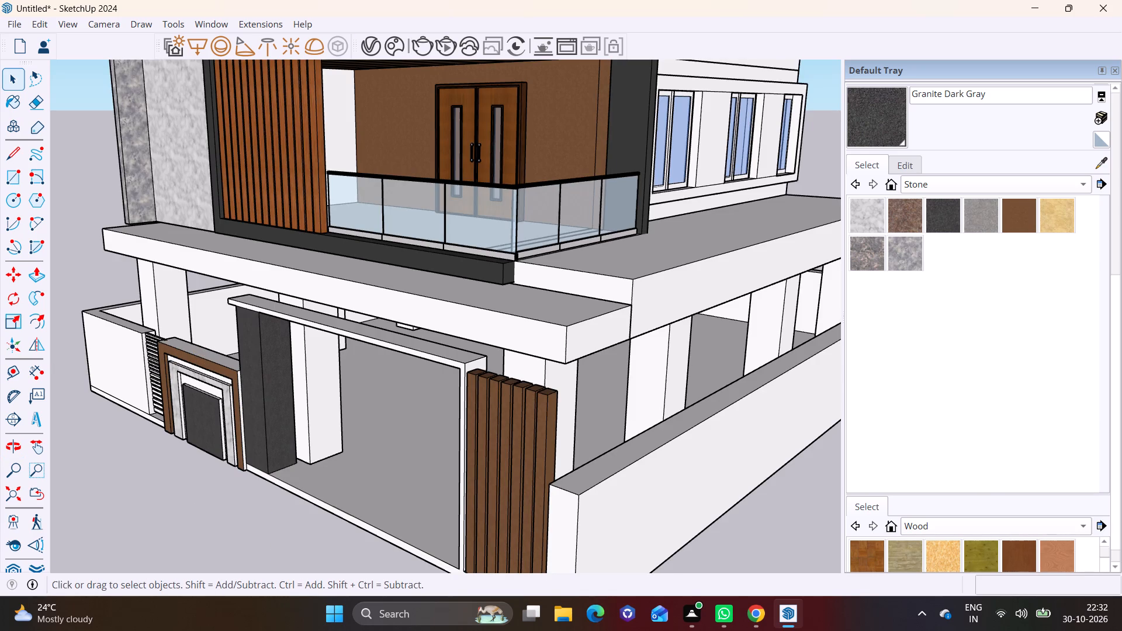
Load the black slatted Modern Gate with the diagonal band from the GATE results in 3D Warehouse directly into the model.
click(203, 25)
click(227, 138)
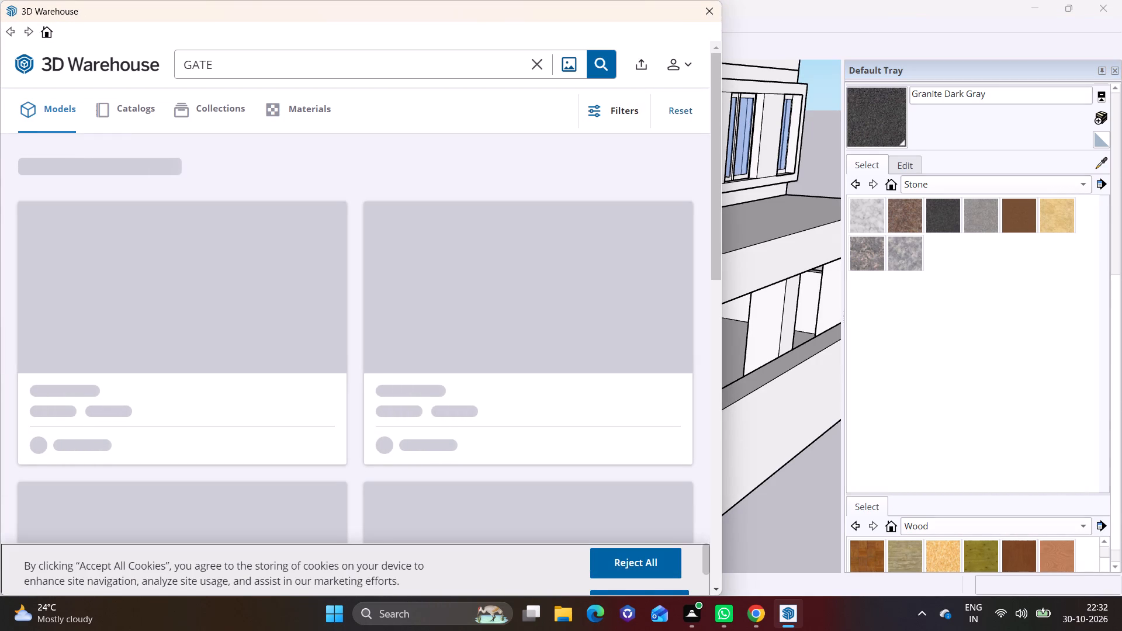
scroll(645, 396, down, 1)
double_click(713, 585)
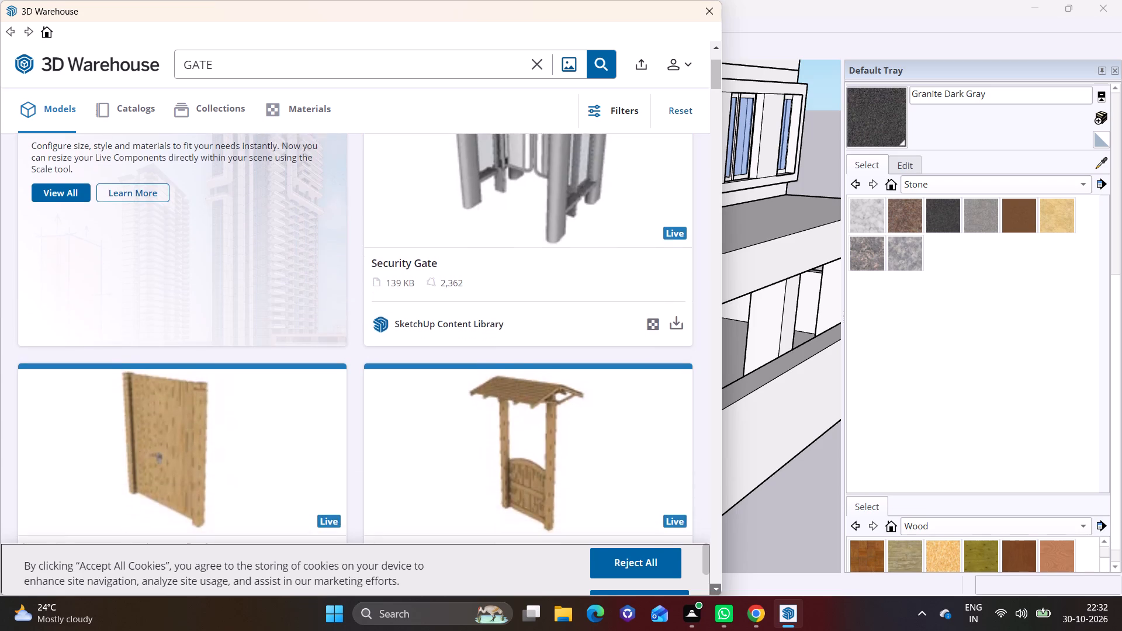
click(713, 585)
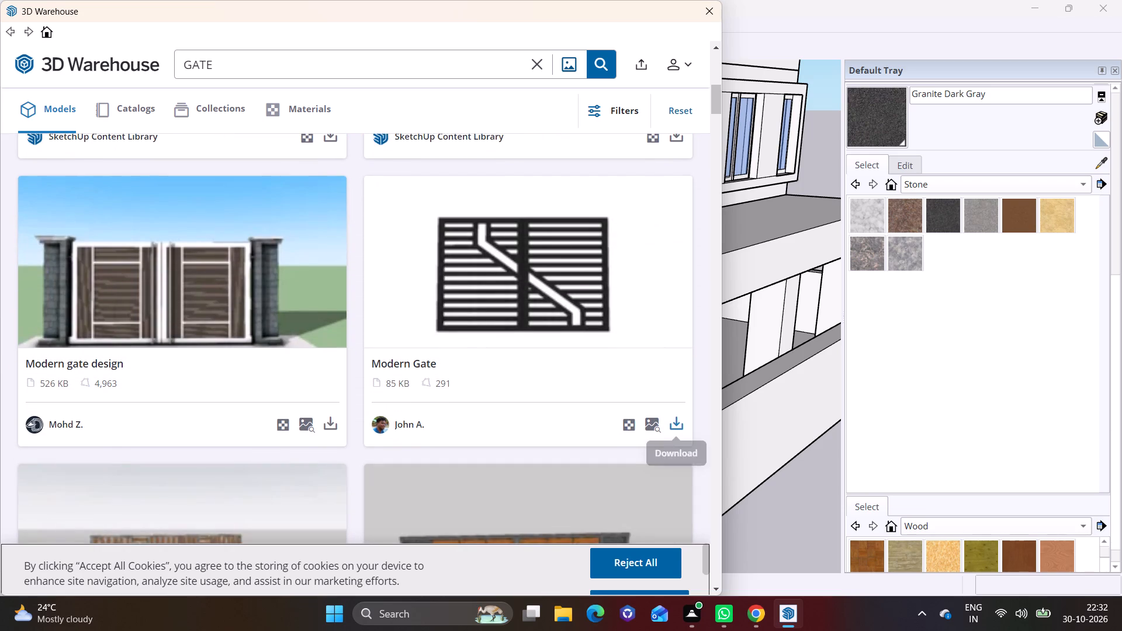
click(683, 425)
click(317, 321)
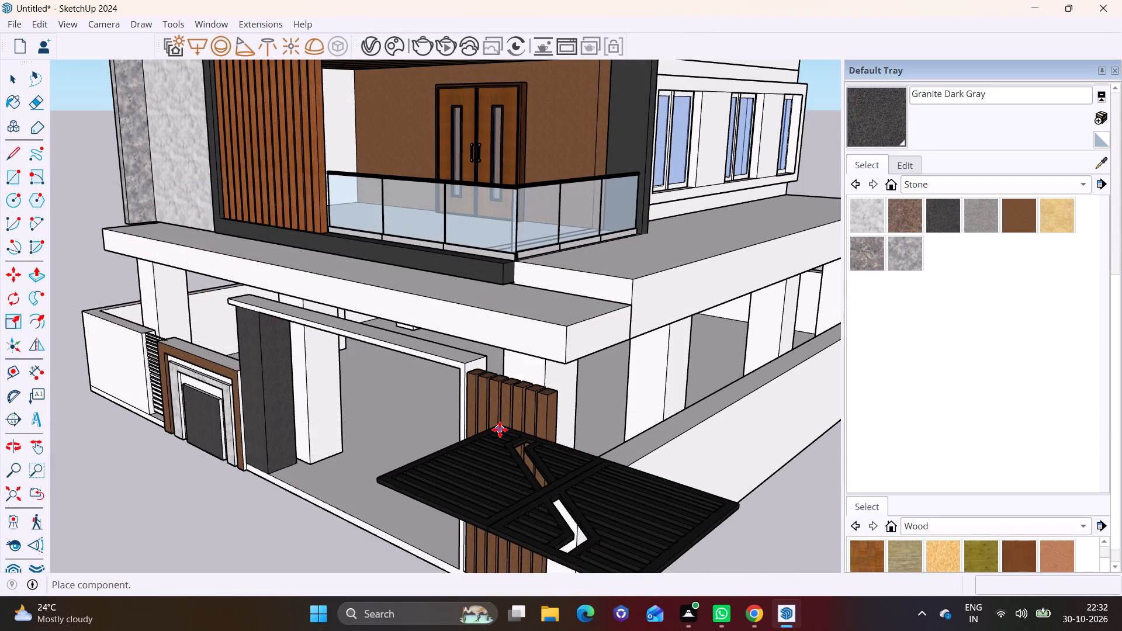
Place the imported Modern Gate component flat on the house's roof slab behind the rectangular roof opening.
scroll(345, 431, down, 8)
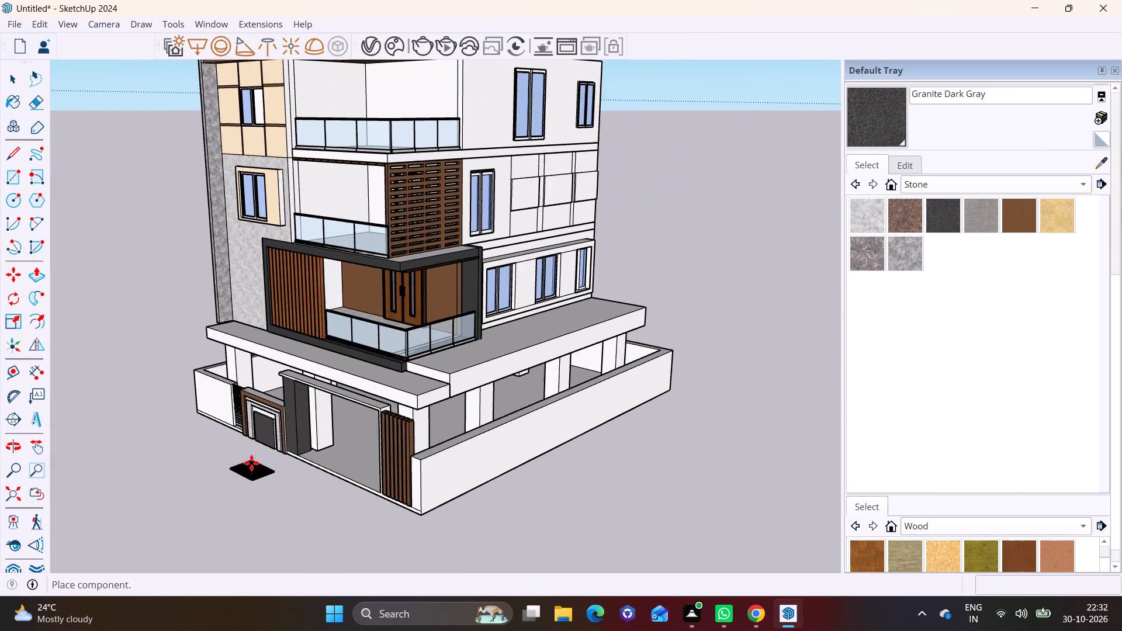
shift+middle_drag(251, 463, 373, 441)
shift+middle_drag(403, 268, 362, 525)
shift+middle_drag(435, 303, 370, 411)
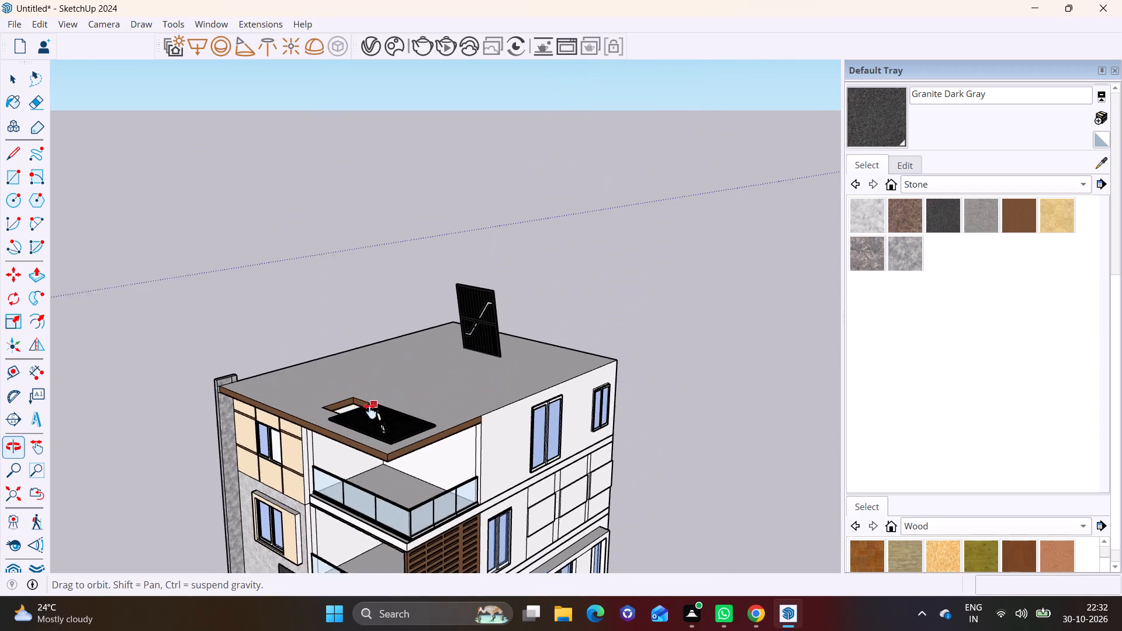
shift+middle_drag(370, 411, 367, 416)
click(417, 375)
Delete the other, upright copy of the gate standing at the far side of the roof.
scroll(430, 374, up, 2)
key(space)
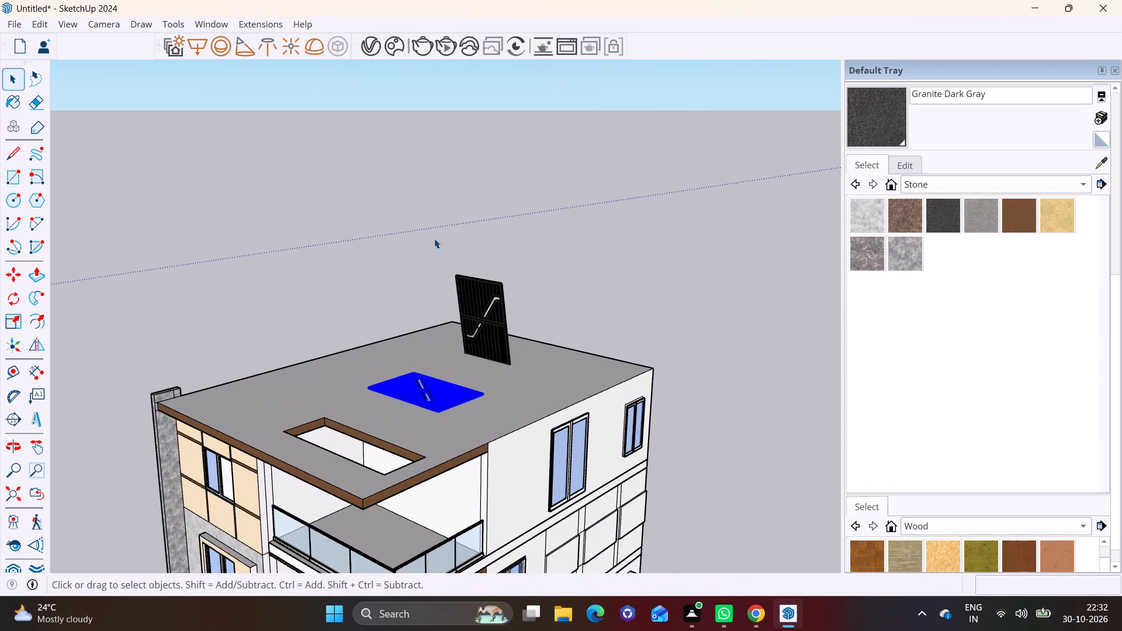
drag(438, 240, 554, 376)
key(Delete)
Rotate the flat gate on the roof about its corner in the red-axis plane so that it stands vertical.
middle_drag(418, 428, 311, 459)
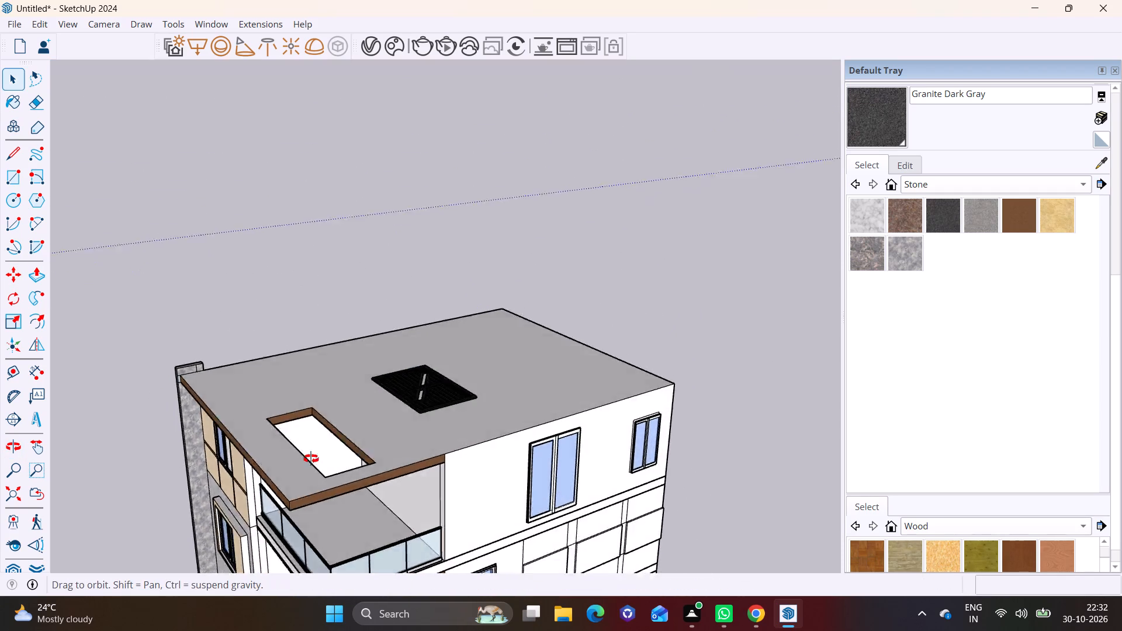
middle_drag(311, 459, 206, 487)
scroll(456, 385, up, 2)
click(403, 373)
scroll(419, 367, up, 1)
middle_drag(418, 372, 349, 383)
scroll(364, 365, up, 2)
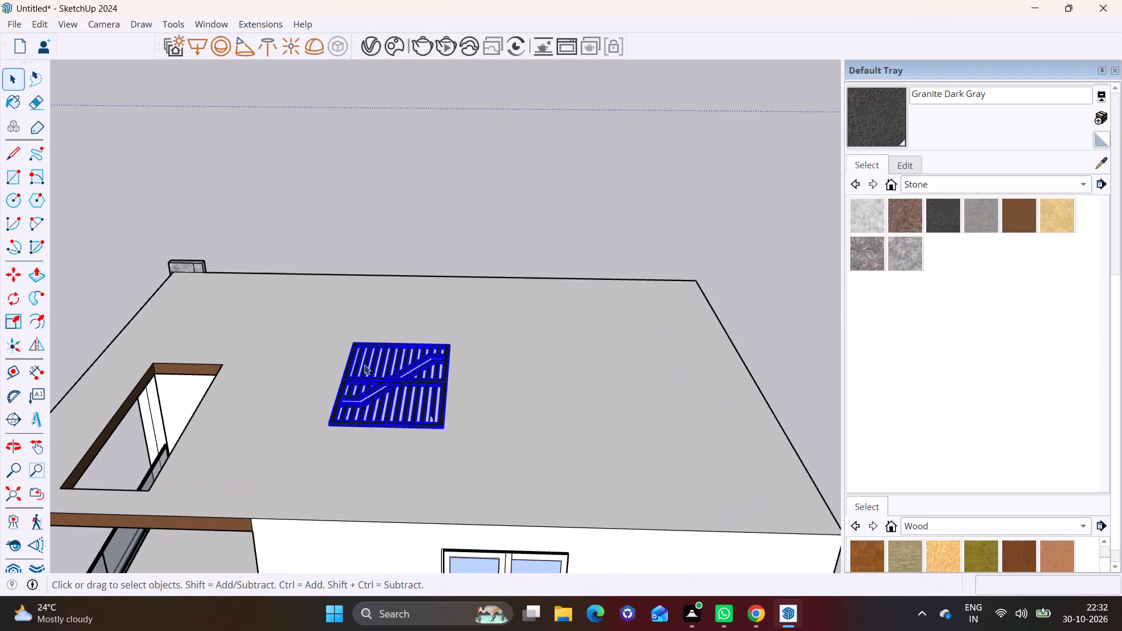
click(8, 297)
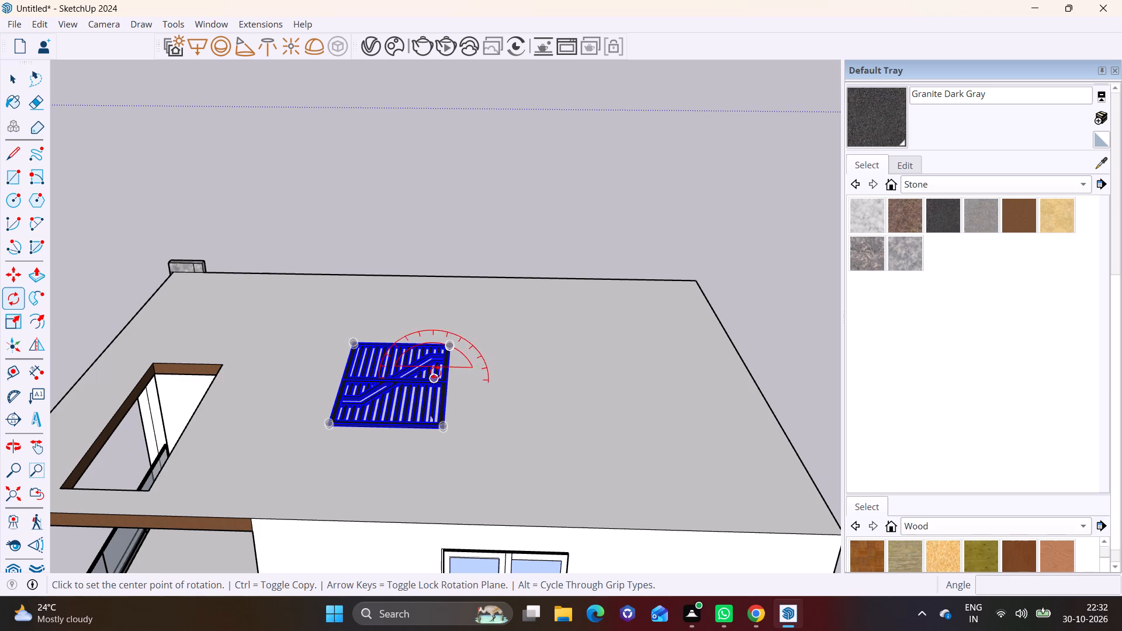
click(447, 345)
click(516, 346)
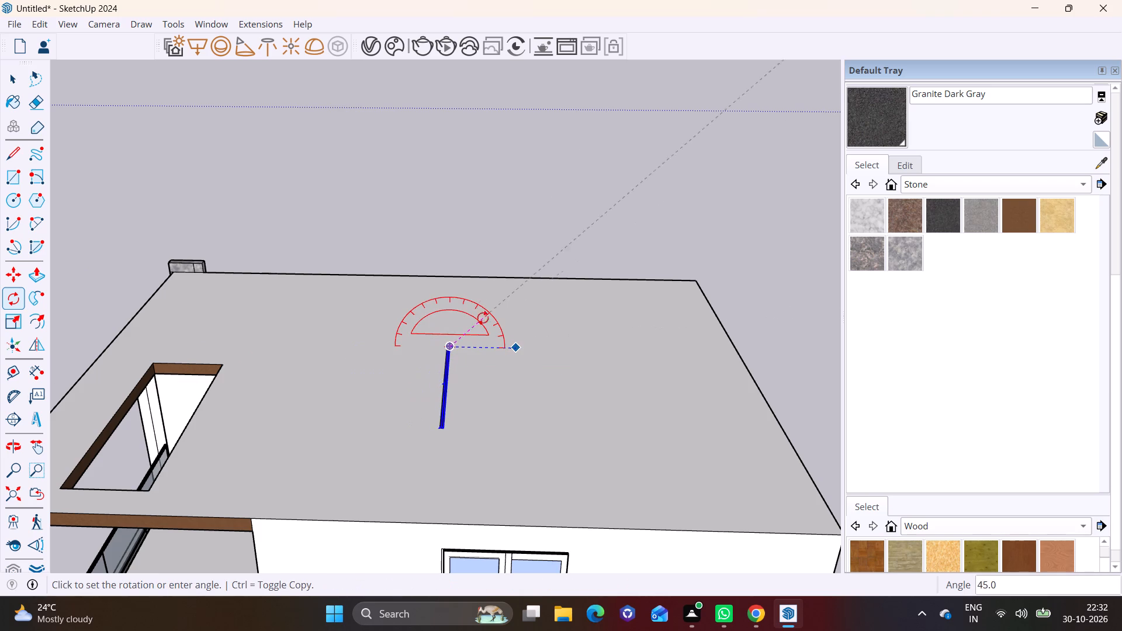
click(449, 304)
Move the gate by its top corner from the roof into the boundary wall opening, against the white post beside the wooden slats.
middle_drag(480, 394, 771, 358)
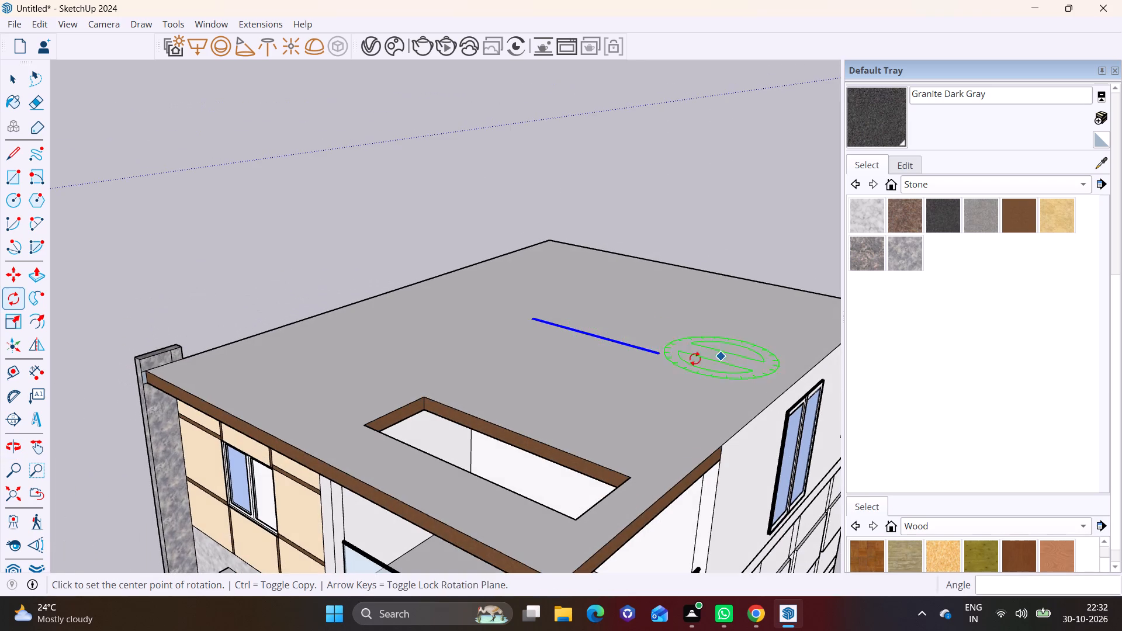
key(m)
click(661, 353)
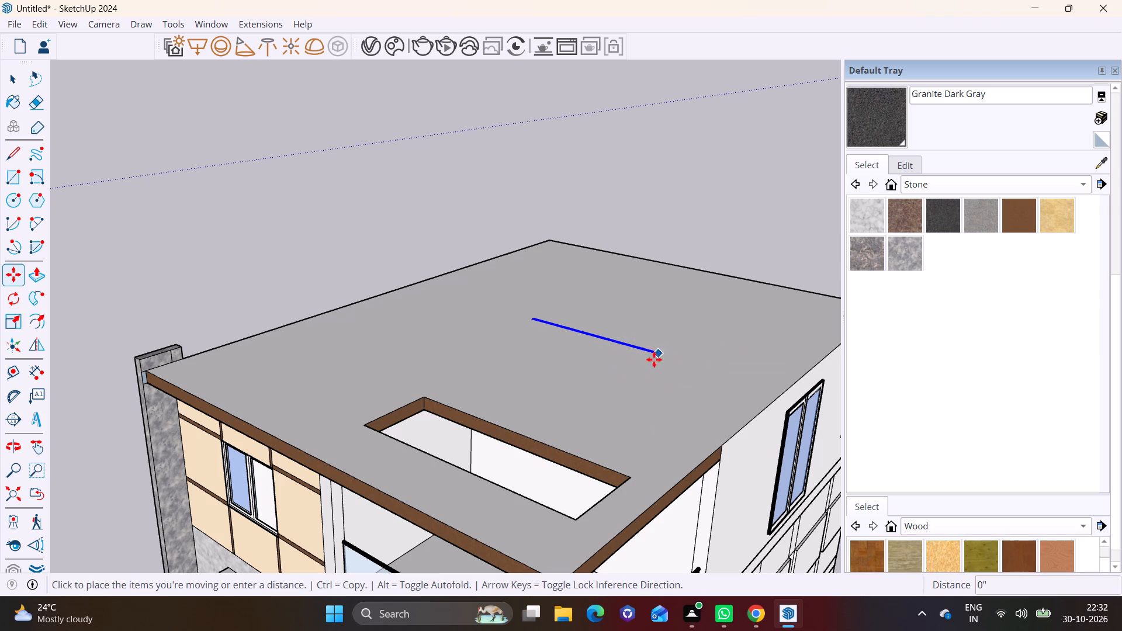
scroll(610, 387, left, 1)
scroll(314, 520, down, 5)
shift+middle_drag(324, 519, 488, 265)
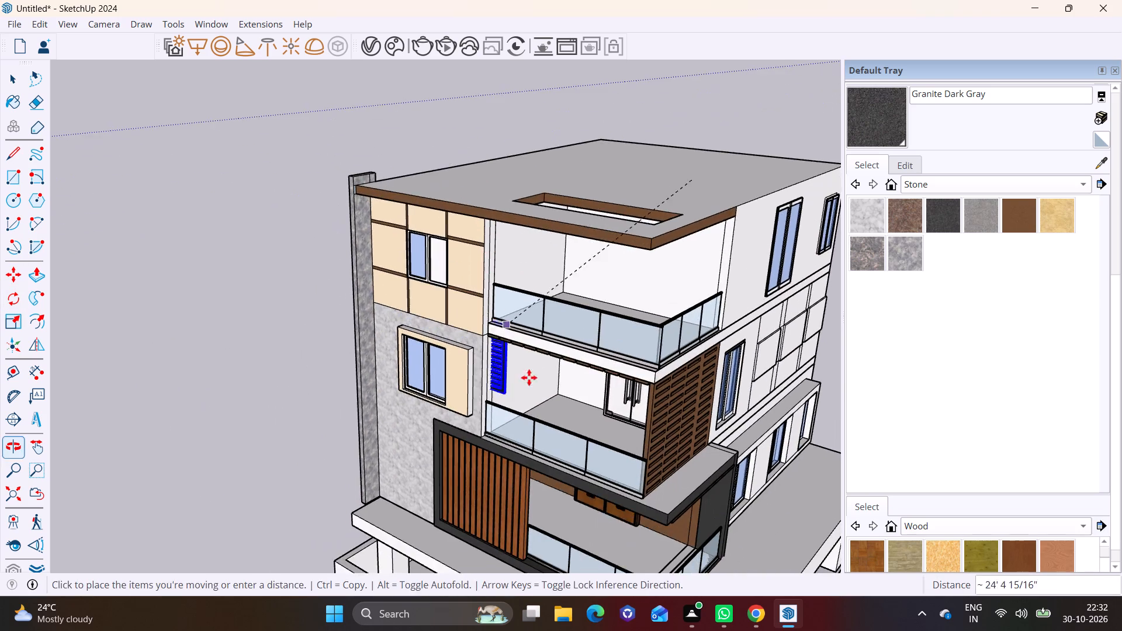
shift+middle_drag(623, 501, 588, 191)
scroll(537, 425, up, 5)
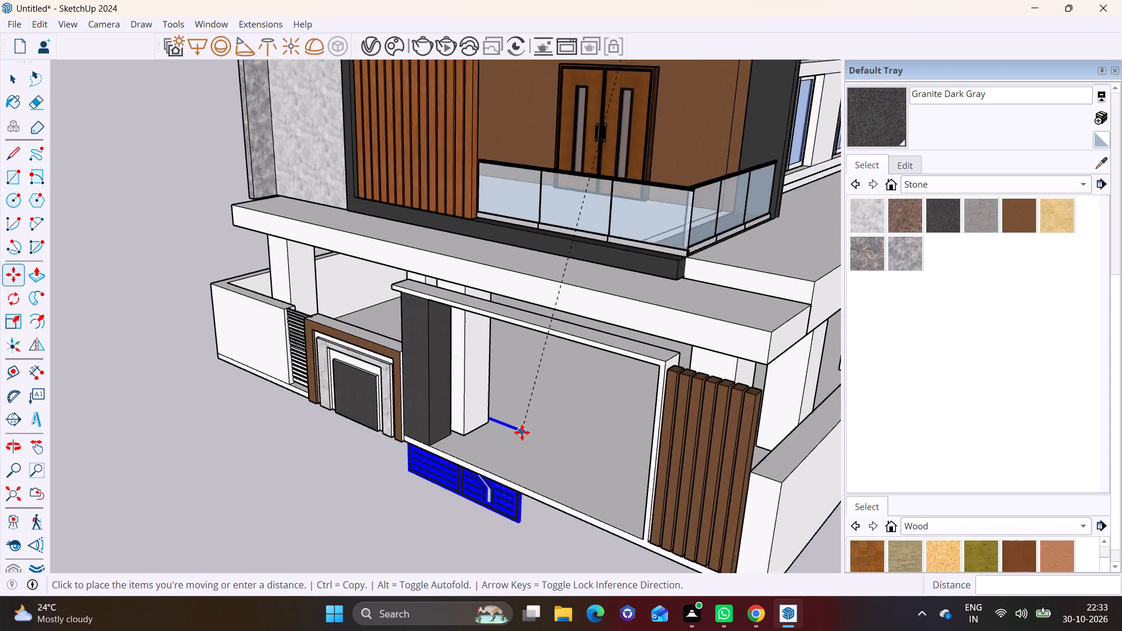
scroll(522, 432, up, 1)
click(704, 399)
Scale the gate in width only, extending its free side to meet the dark granite pillar.
middle_drag(637, 448, 797, 425)
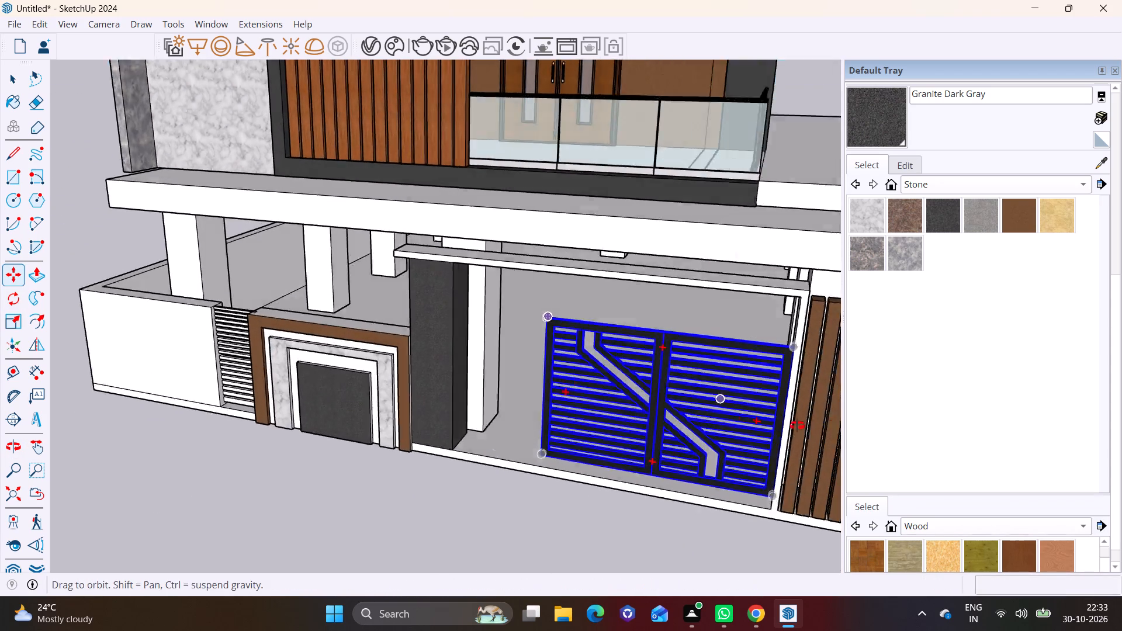
middle_drag(797, 425, 858, 400)
shift+middle_drag(626, 366, 513, 415)
middle_drag(550, 412, 691, 411)
key(space)
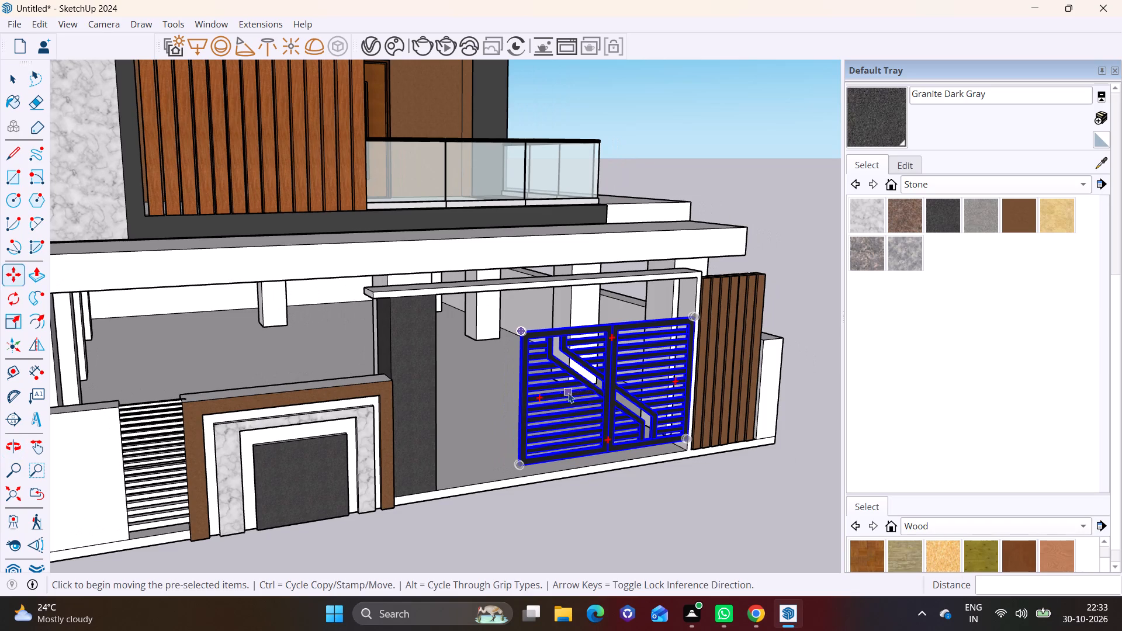
click(566, 396)
drag(8, 316, 18, 321)
scroll(520, 408, up, 5)
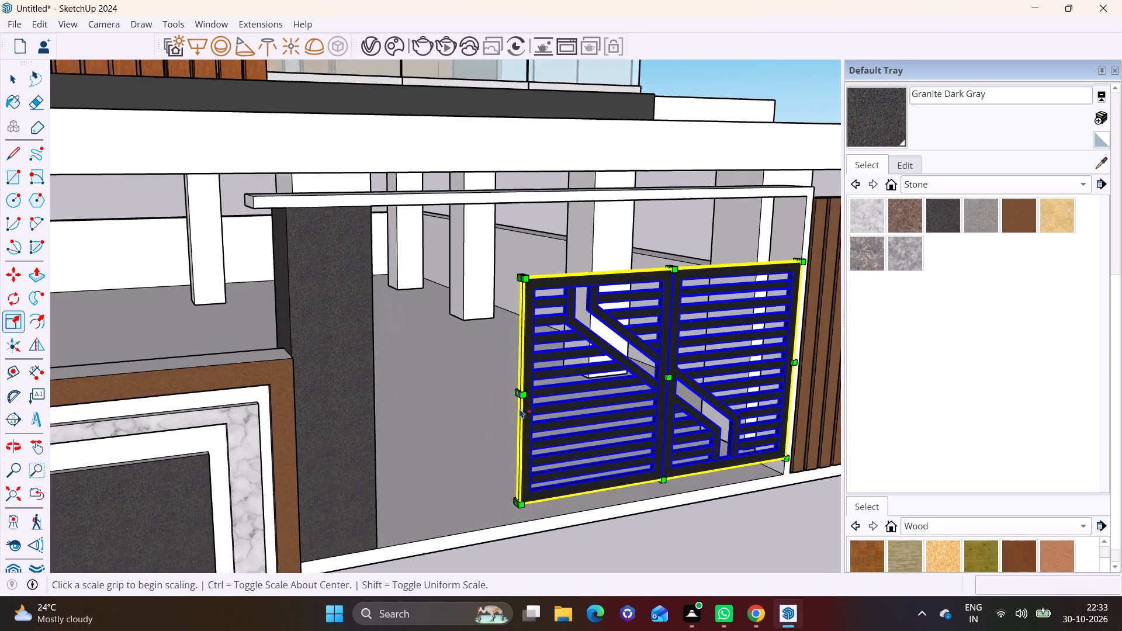
scroll(520, 408, up, 1)
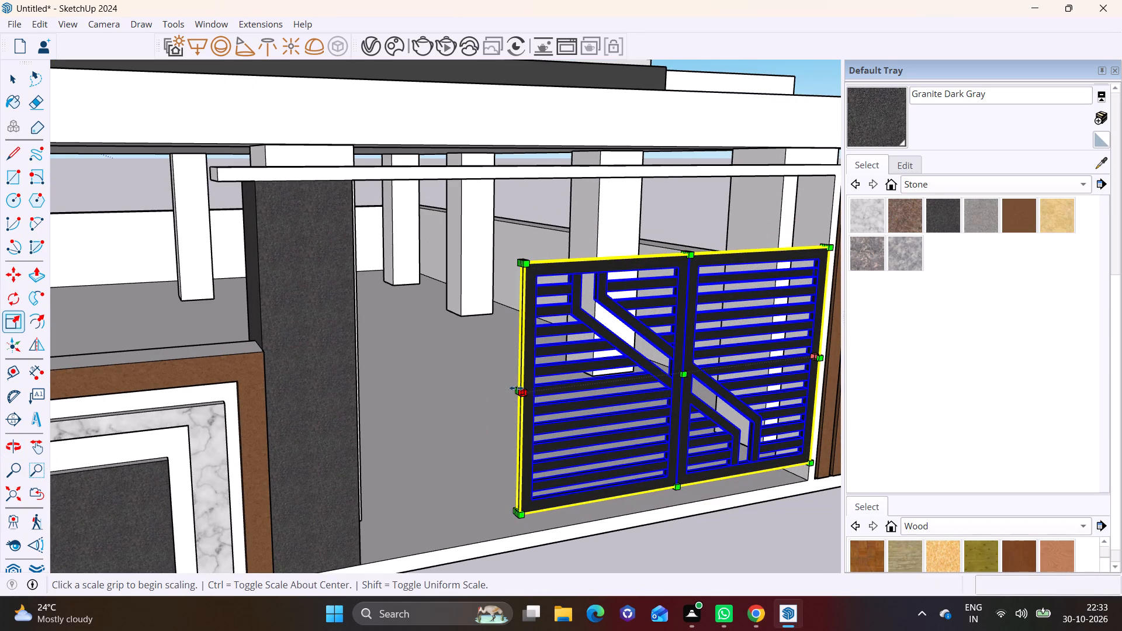
click(515, 387)
click(355, 391)
Move the gate straight down from its lower pillar-side corner onto the base of the boundary wall opening.
middle_drag(598, 456, 504, 376)
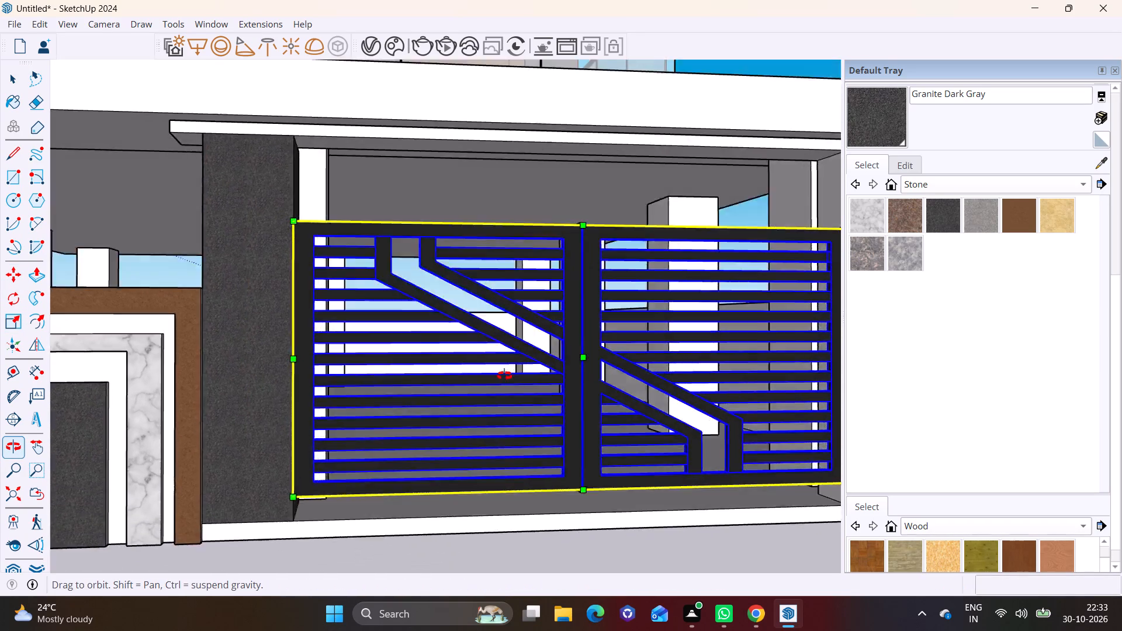
middle_drag(504, 376, 451, 303)
scroll(501, 411, down, 6)
key(space)
middle_drag(662, 443, 534, 403)
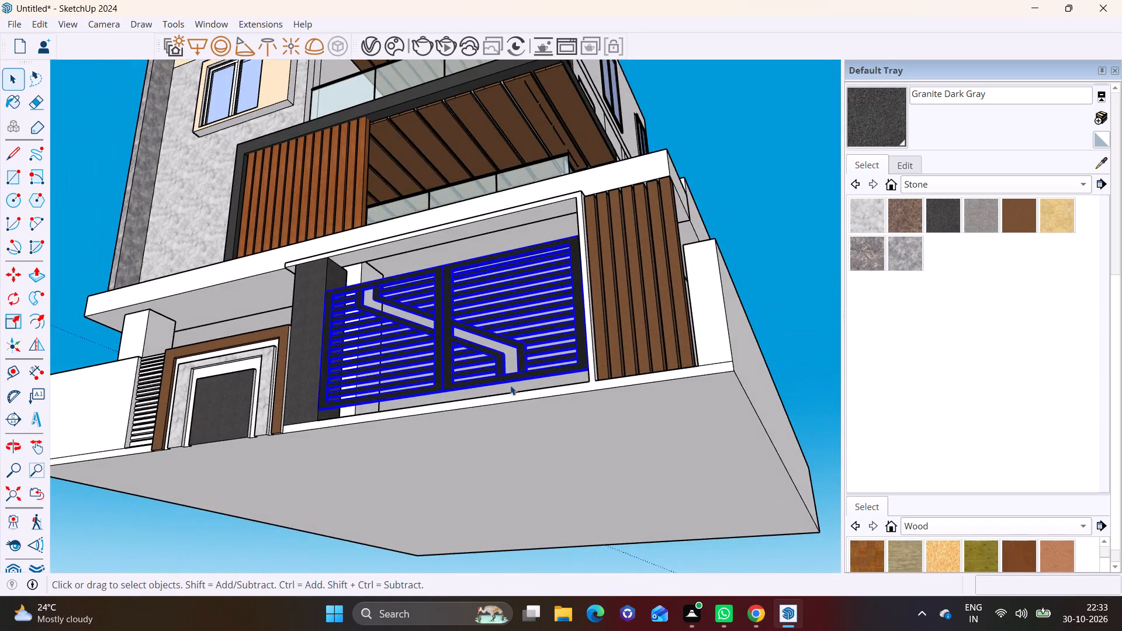
middle_drag(524, 414, 557, 459)
scroll(341, 417, up, 5)
key(m)
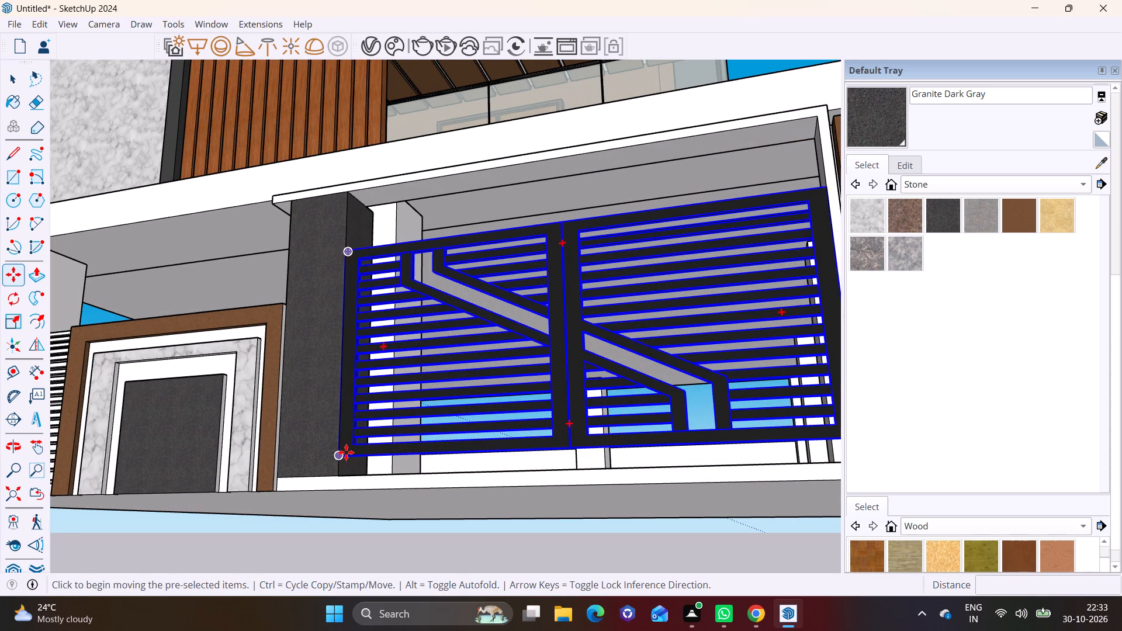
click(345, 452)
click(343, 473)
scroll(314, 490, left, 1)
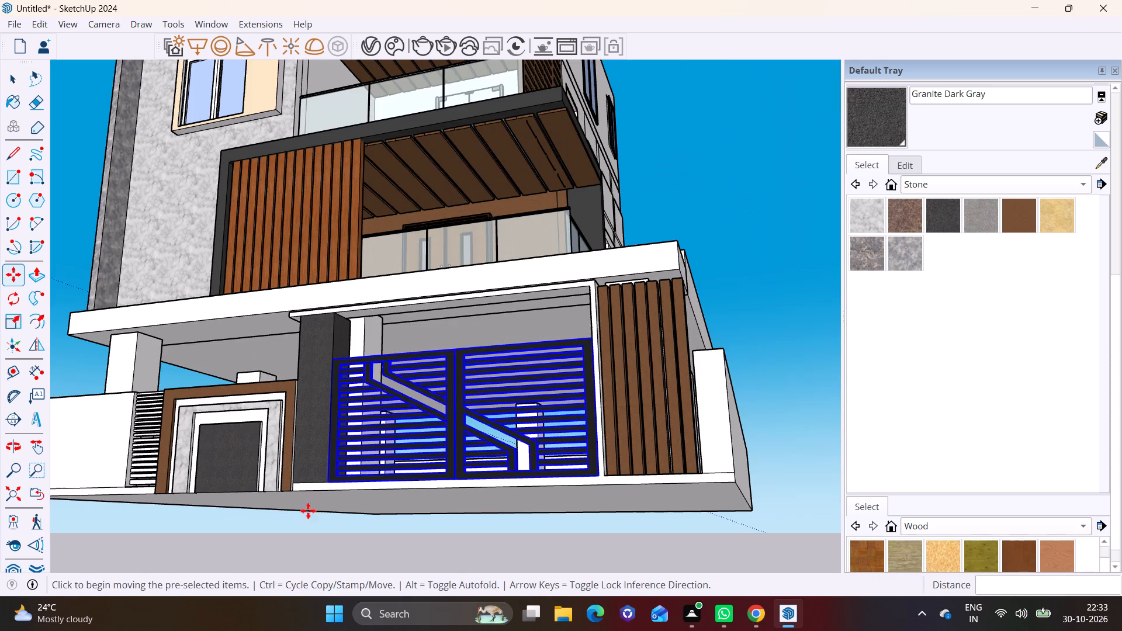
key(space)
click(327, 550)
Examine the whole front elevation with the new gate in place from several angles and distances.
scroll(349, 475, down, 2)
middle_drag(363, 498, 365, 567)
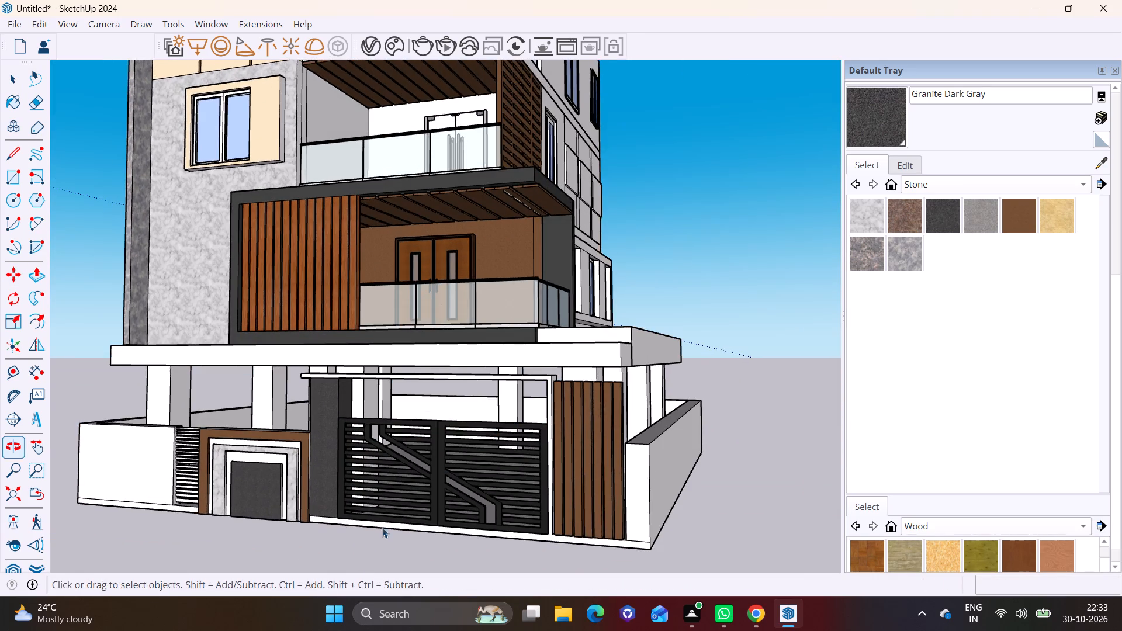
middle_drag(387, 460, 407, 539)
scroll(407, 539, down, 1)
scroll(373, 501, down, 8)
middle_drag(413, 490, 443, 474)
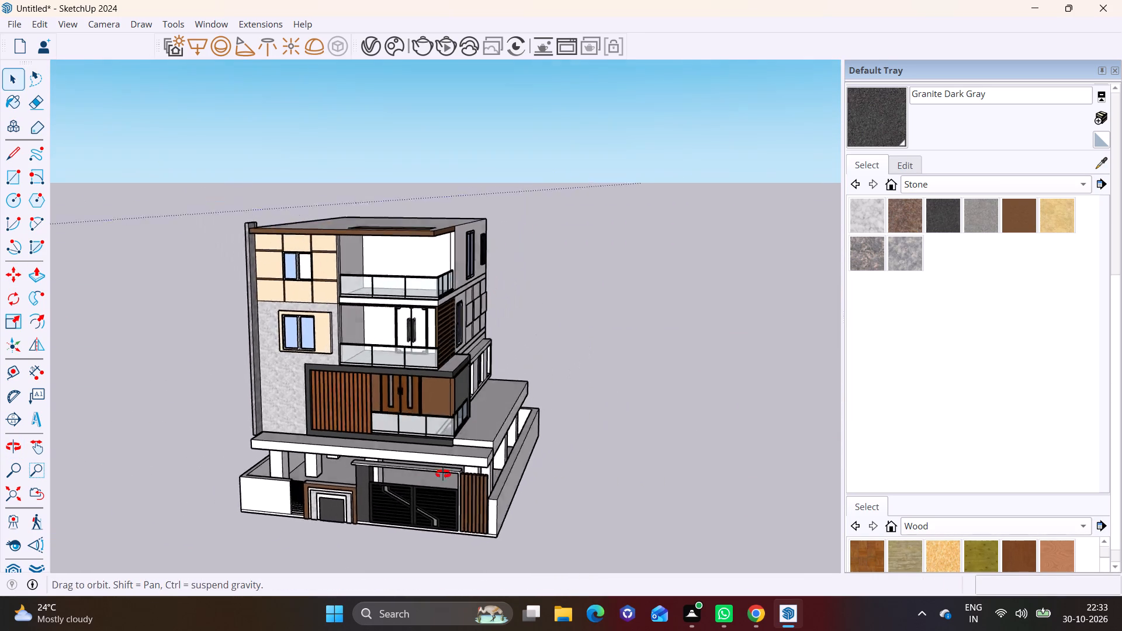
middle_drag(443, 474, 455, 450)
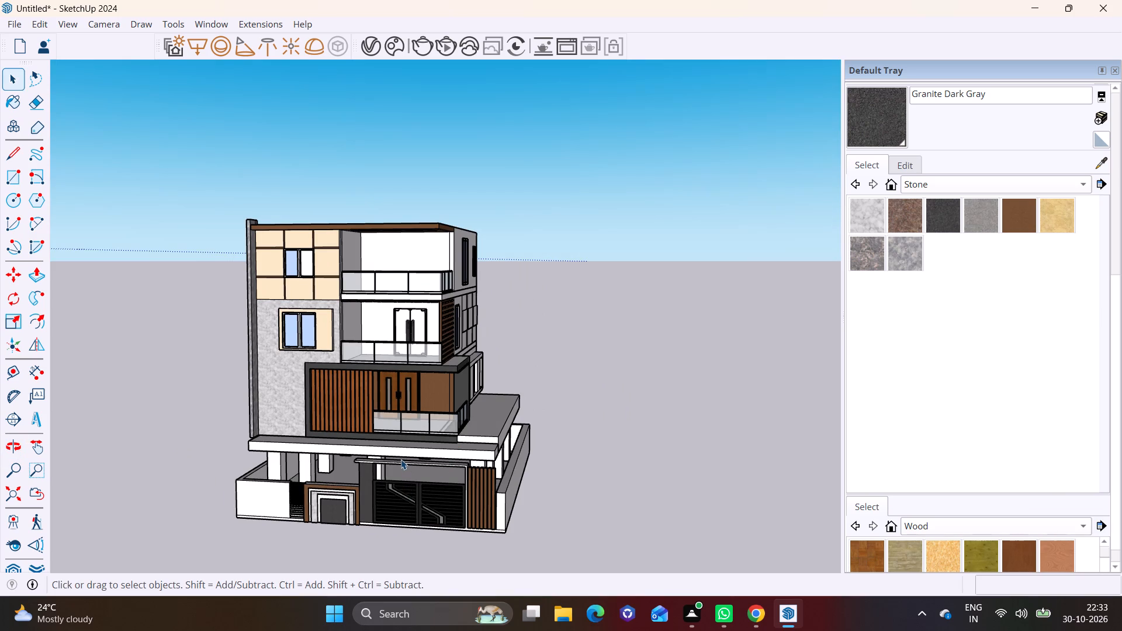
scroll(401, 463, up, 2)
middle_drag(399, 462, 392, 431)
scroll(399, 462, up, 1)
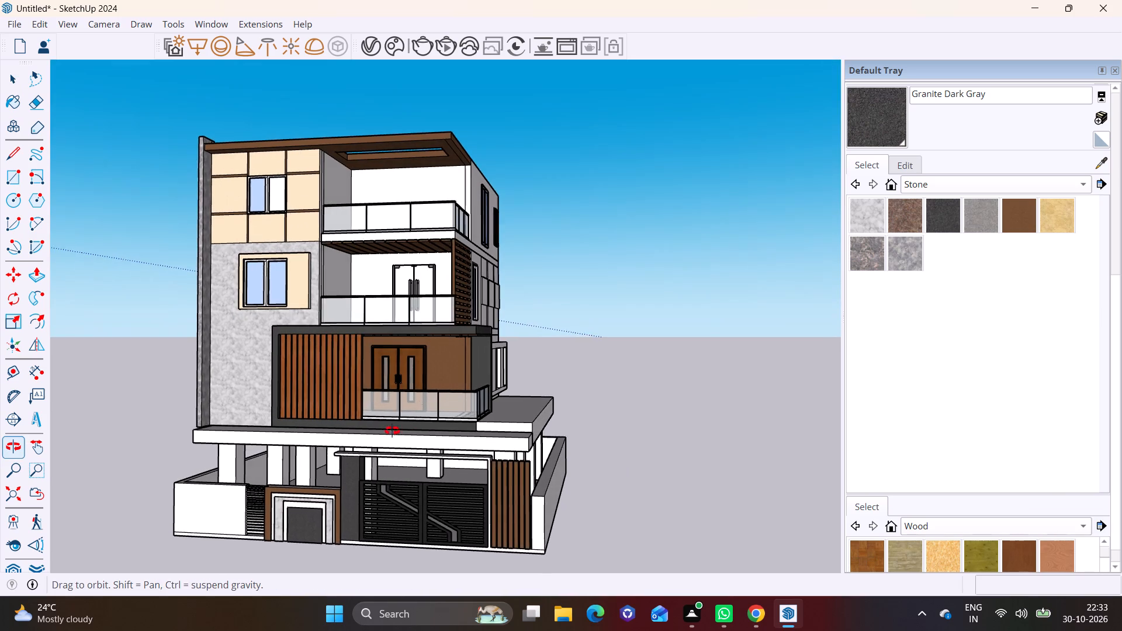
middle_drag(392, 431, 390, 430)
scroll(391, 429, down, 4)
middle_drag(394, 432, 333, 439)
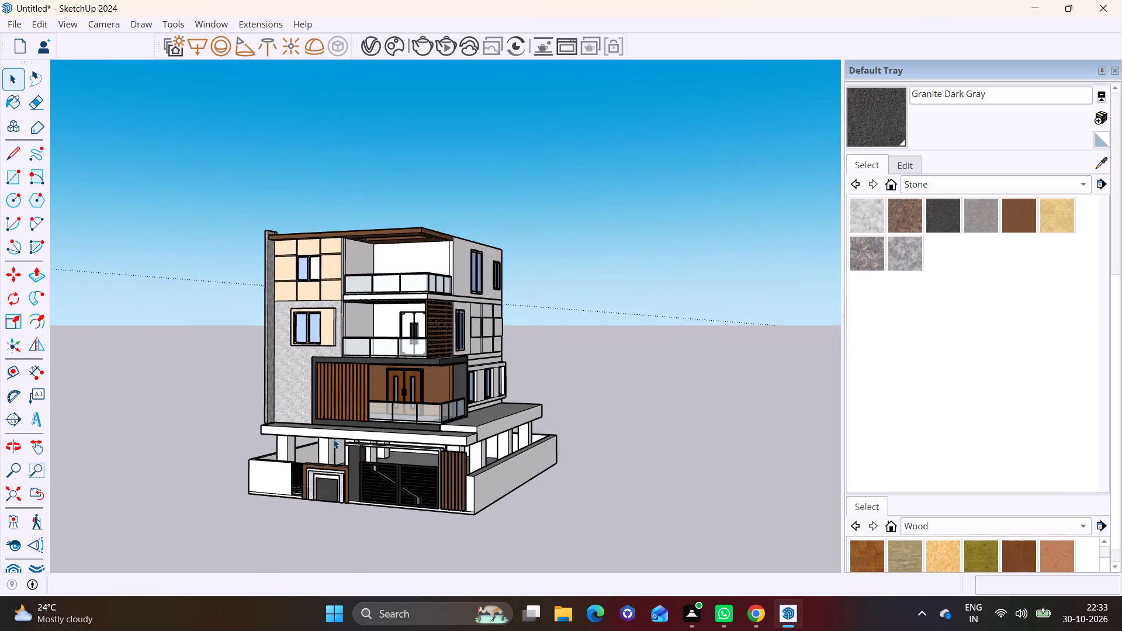
shift+middle_drag(336, 401, 340, 425)
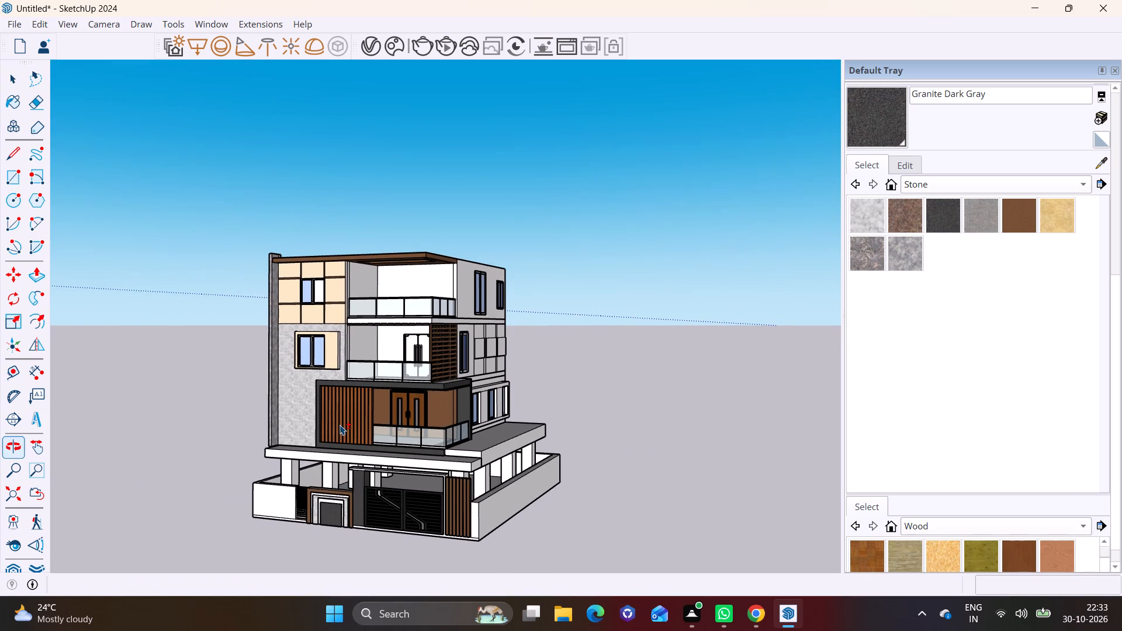
Paint the front and side faces of the tall fin at the facade's outer edge with Granite Dark Gray.
scroll(247, 398, up, 10)
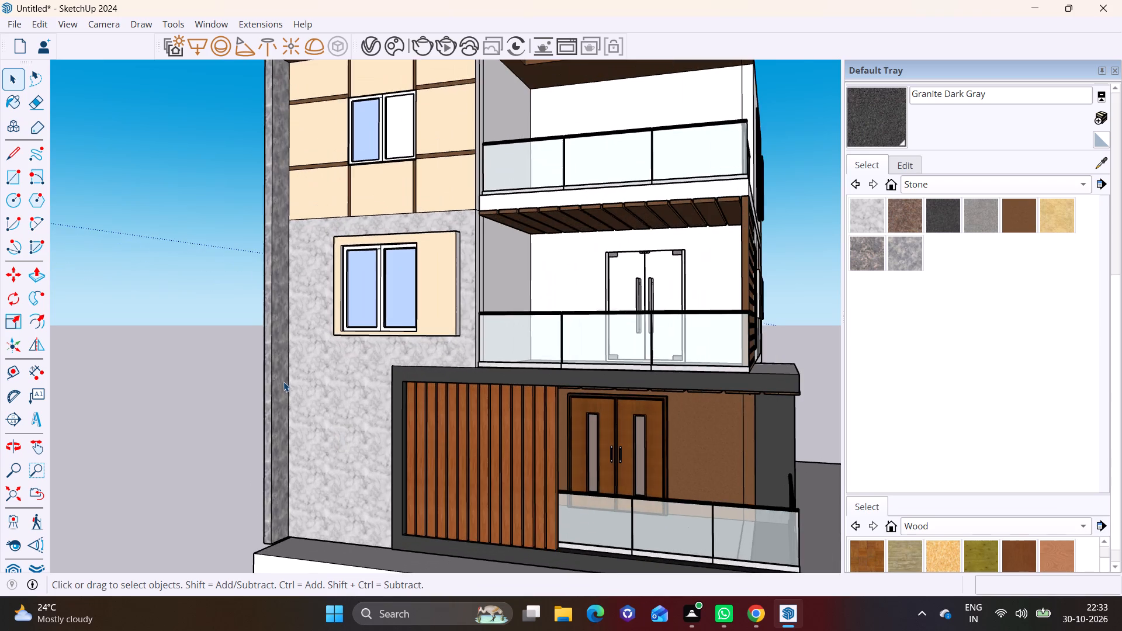
shift+scroll(283, 382, up, 1)
shift+middle_drag(277, 380, 262, 375)
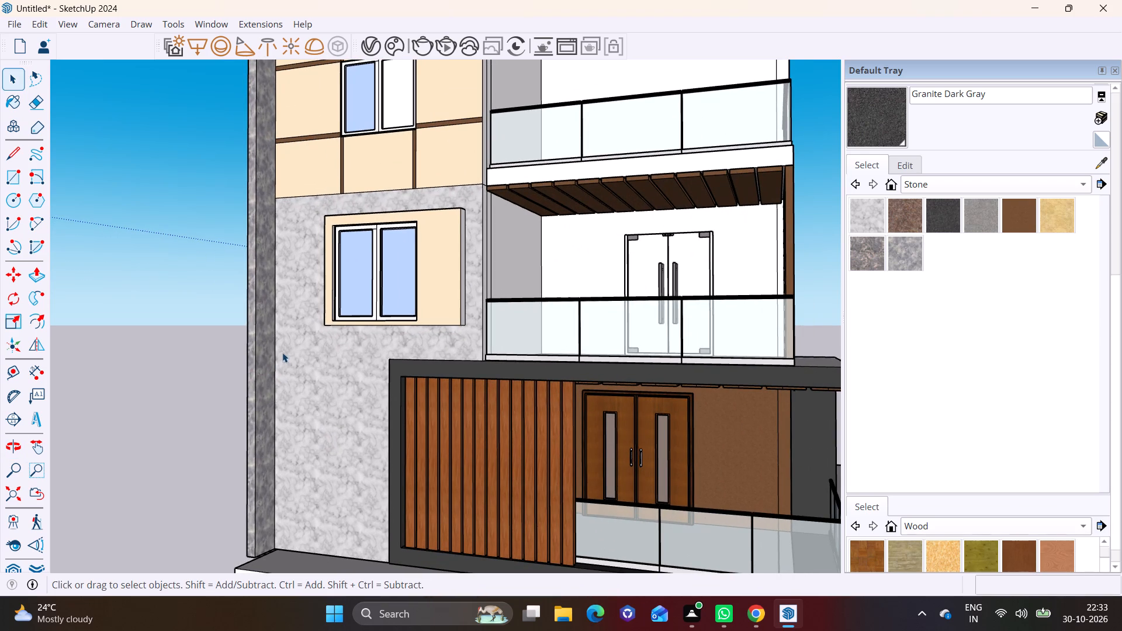
scroll(289, 352, down, 2)
drag(951, 209, 943, 218)
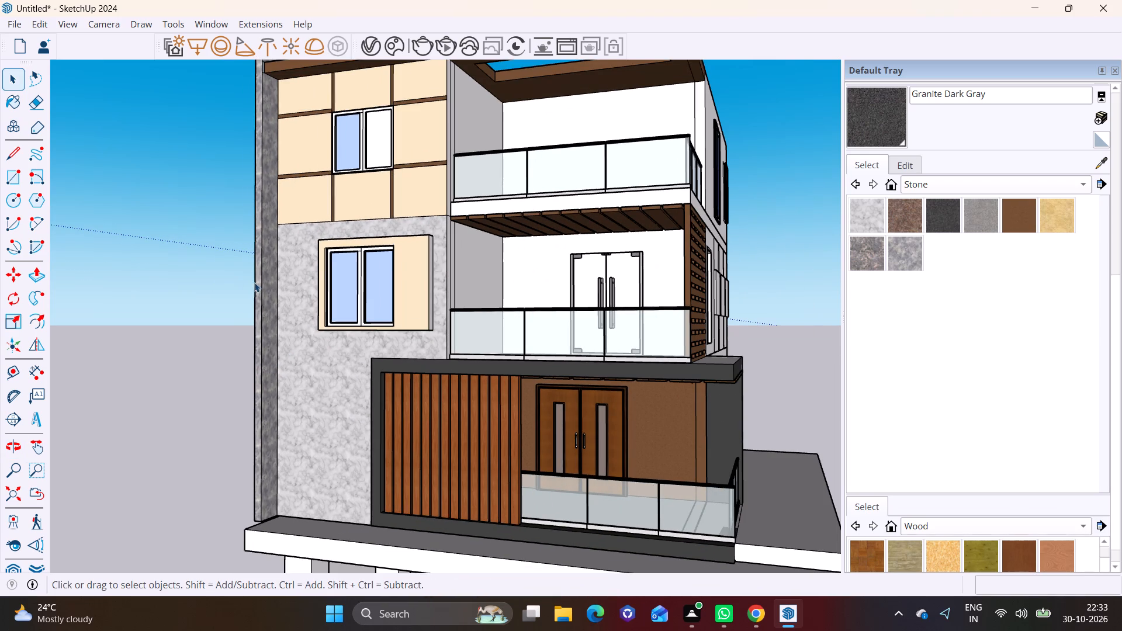
click(957, 201)
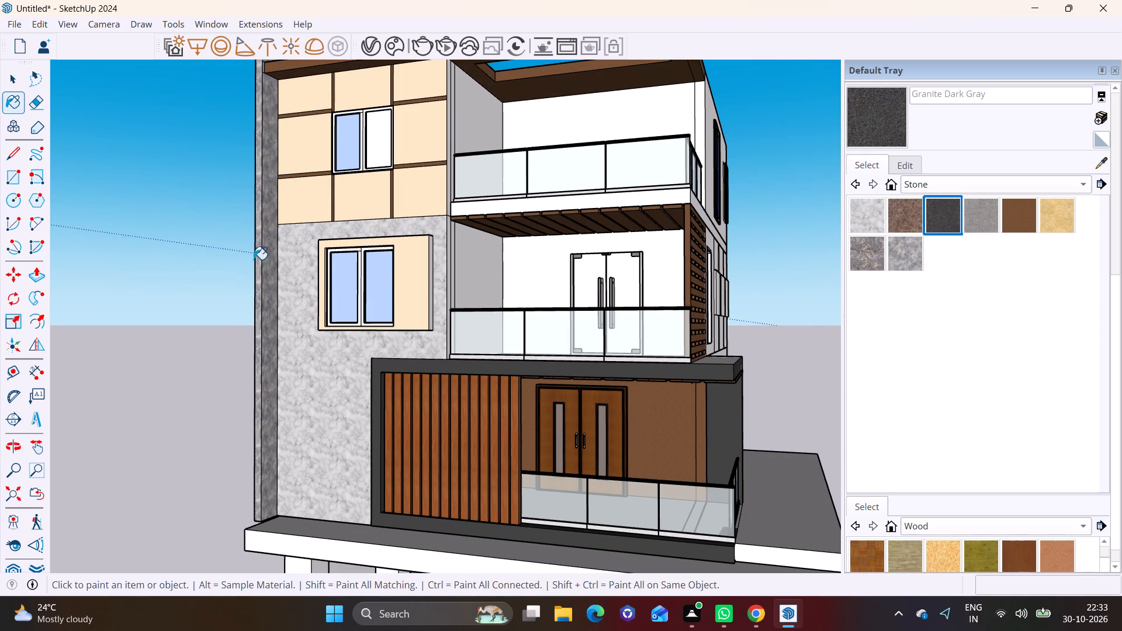
click(266, 254)
click(257, 254)
middle_click(256, 254)
middle_drag(257, 252, 343, 264)
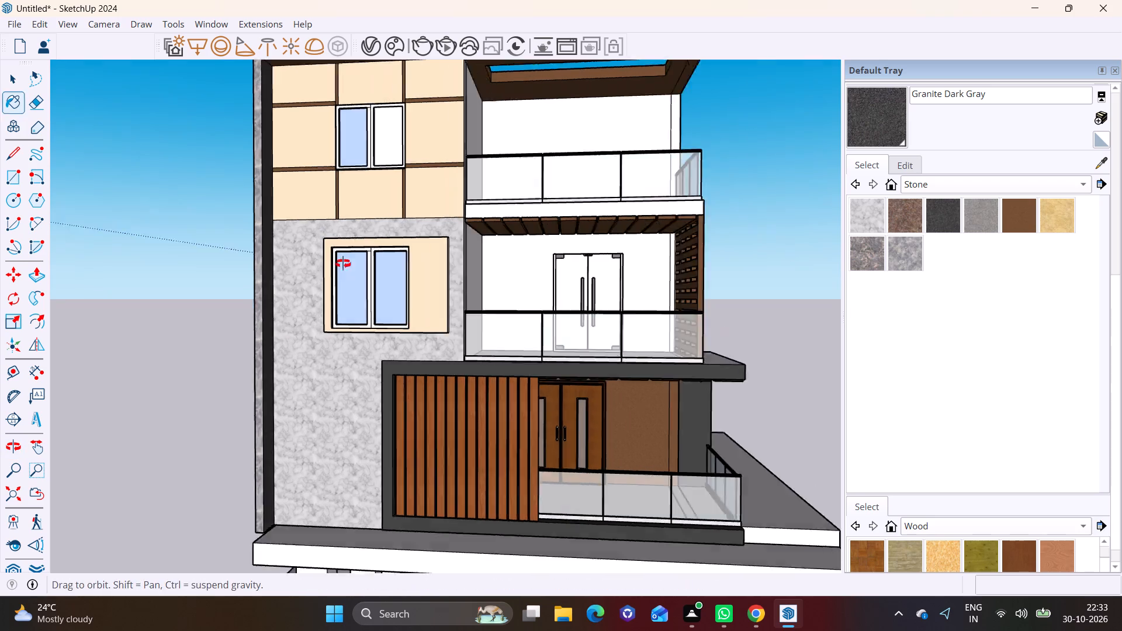
middle_drag(343, 264, 436, 278)
scroll(231, 254, up, 3)
click(305, 252)
middle_drag(325, 251, 486, 272)
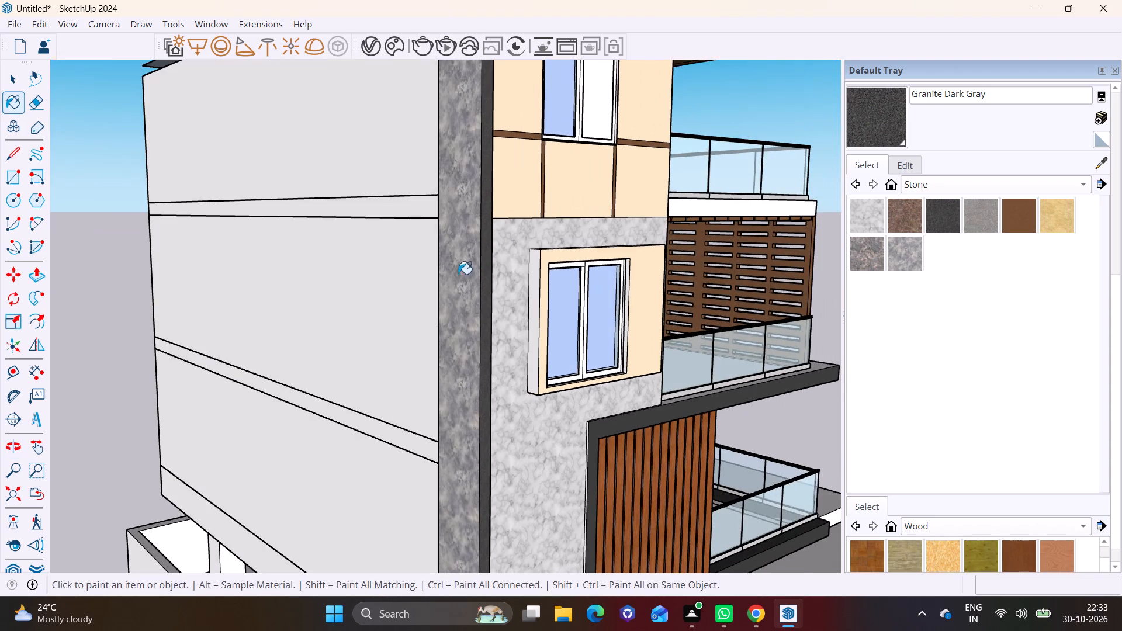
click(458, 274)
Paint the top and remaining faces of the fin above the roof slab with Granite Dark Gray.
middle_drag(475, 272, 237, 338)
scroll(265, 319, down, 9)
scroll(200, 203, up, 11)
click(231, 170)
click(228, 160)
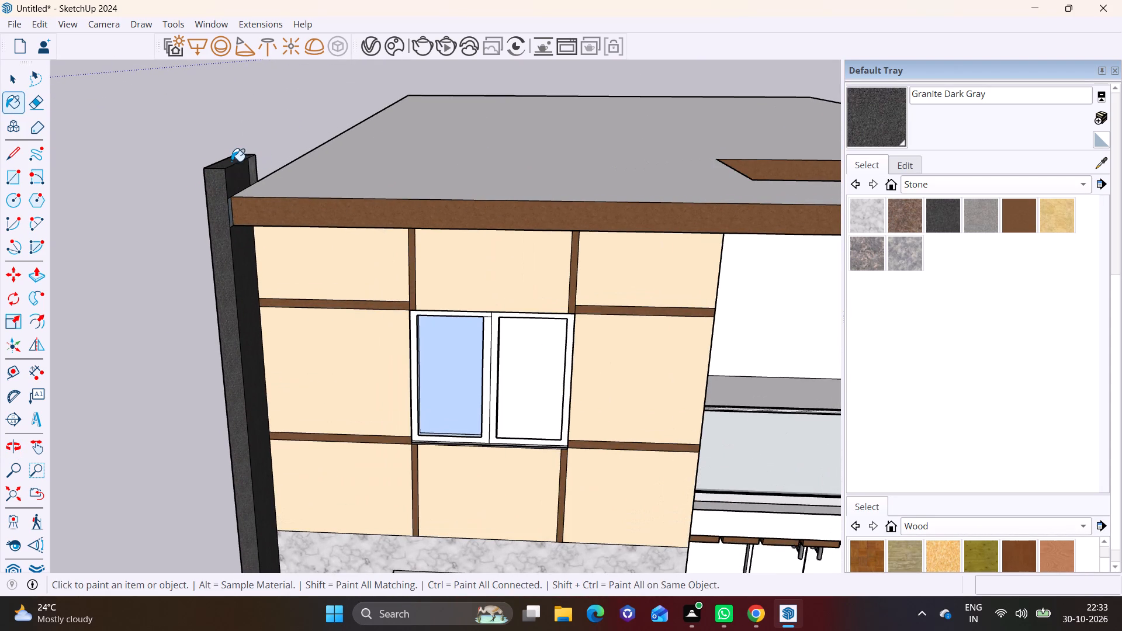
click(253, 171)
scroll(262, 298, down, 8)
shift+middle_drag(282, 399, 255, 267)
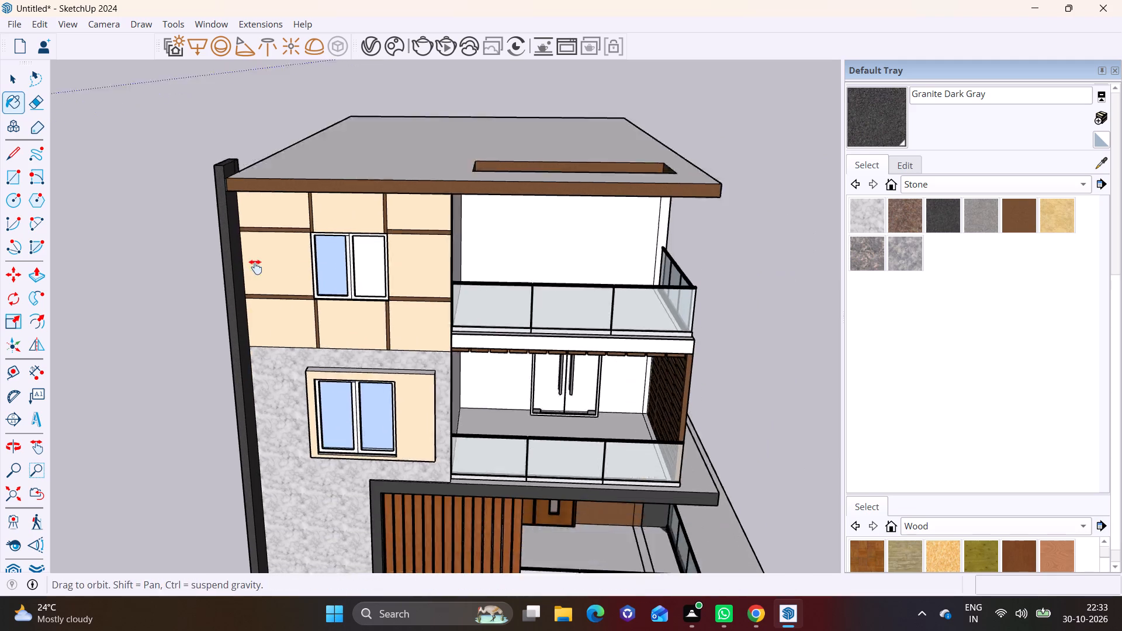
shift+middle_drag(255, 267, 246, 197)
shift+middle_drag(252, 436, 206, 287)
scroll(254, 332, up, 2)
key(space)
click(806, 286)
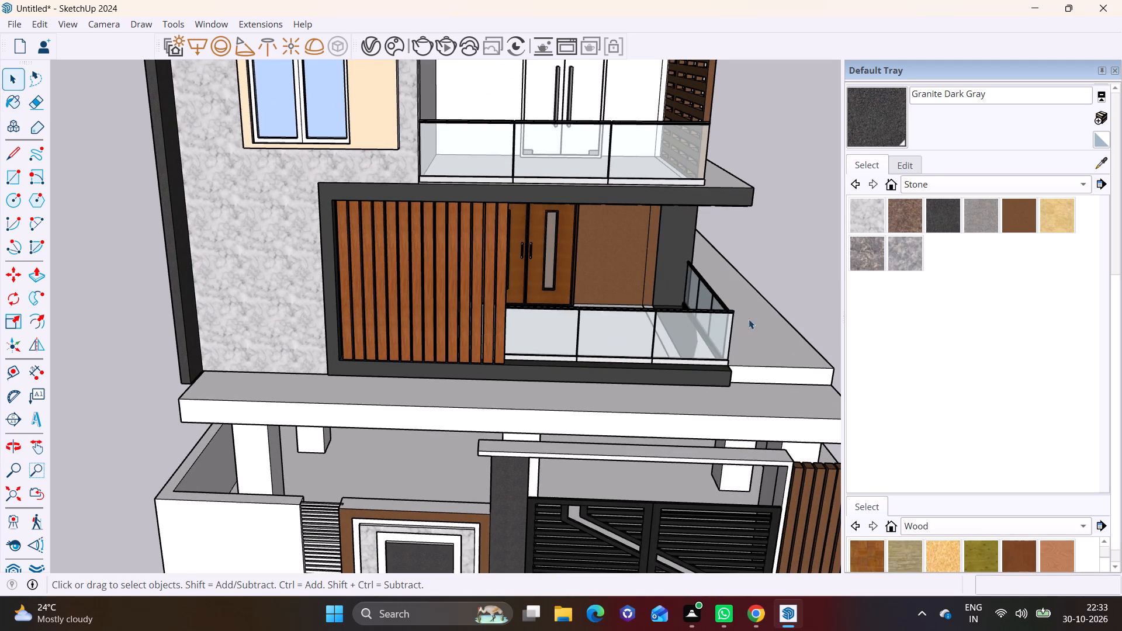
Examine the whole front elevation with the dark granite fin from several angles and distances.
scroll(605, 363, down, 5)
middle_drag(564, 386, 477, 266)
scroll(435, 326, down, 2)
middle_drag(443, 325, 460, 330)
scroll(460, 332, down, 2)
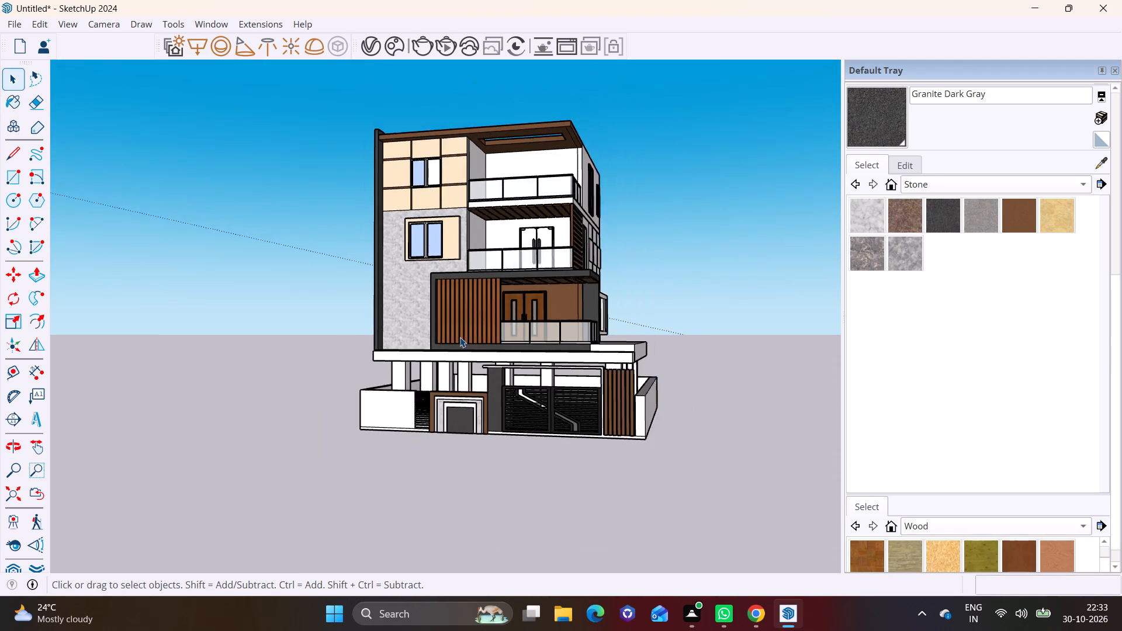
scroll(460, 337, down, 2)
shift+middle_drag(459, 337, 388, 404)
scroll(409, 390, up, 4)
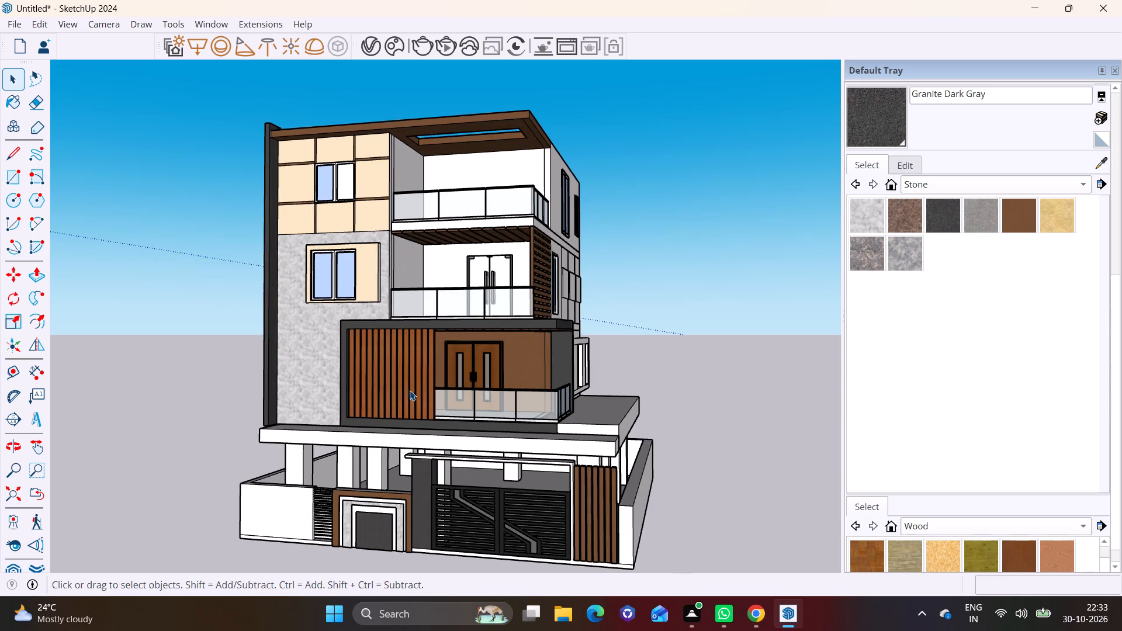
shift+middle_drag(421, 375, 425, 359)
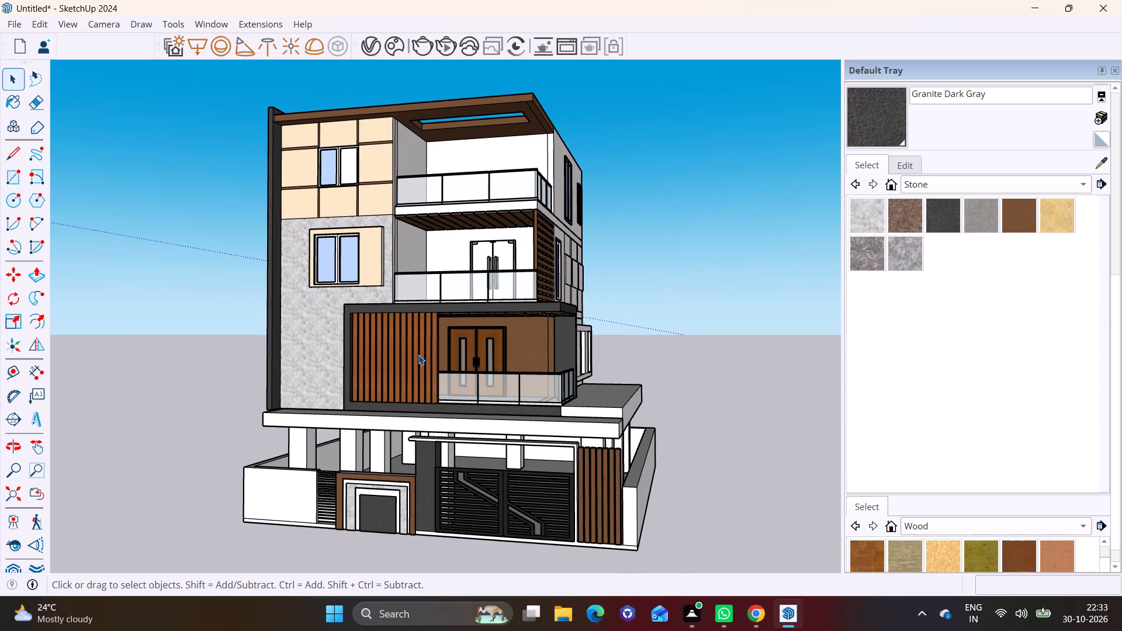
Open 3D Warehouse and search its models for PLANTS.
click(224, 12)
click(214, 22)
click(239, 136)
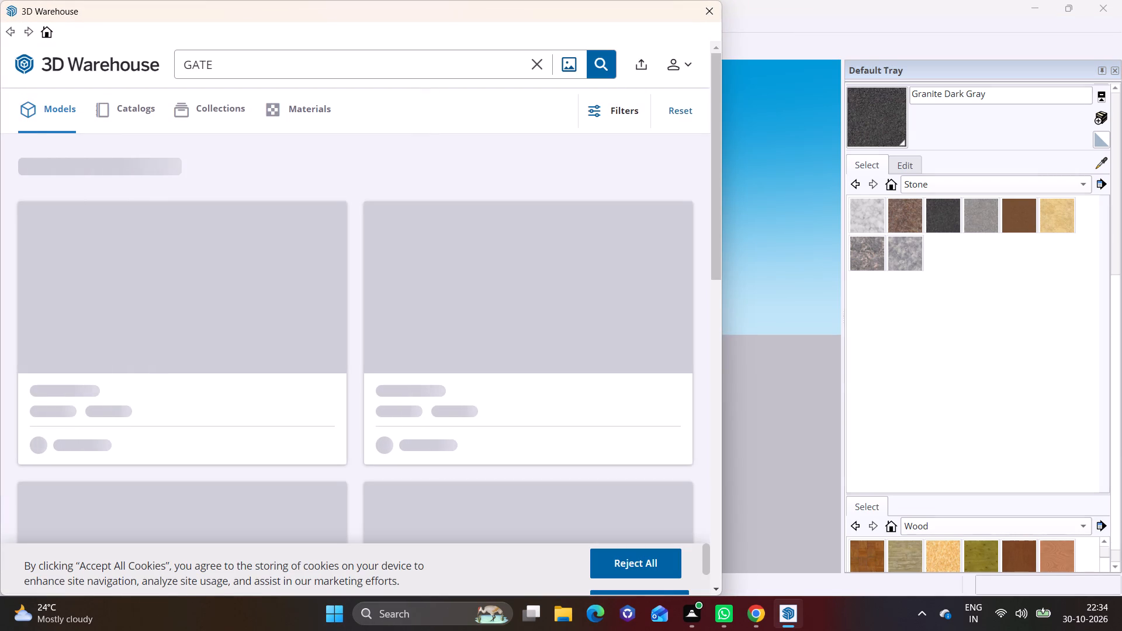
click(254, 64)
click(544, 65)
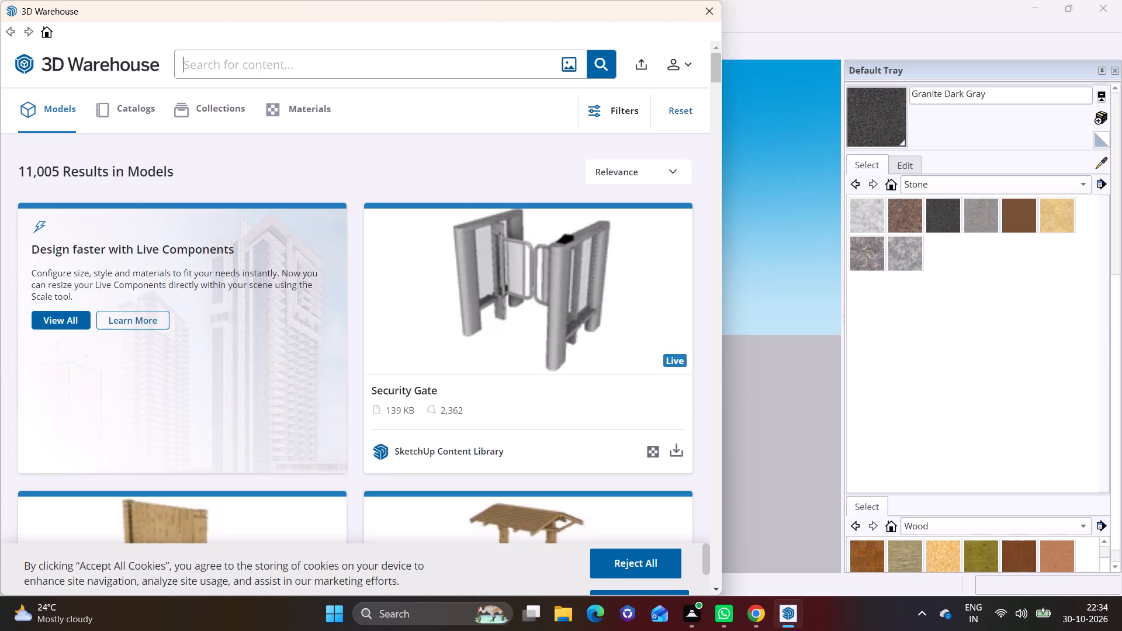
text(PLANTS)
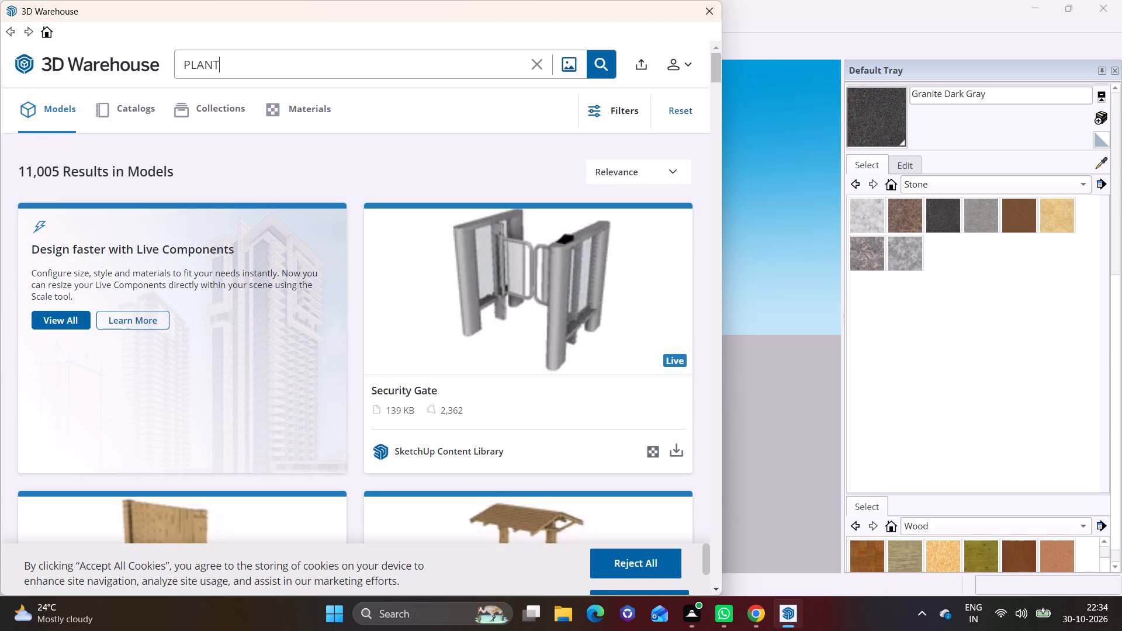
key(Return)
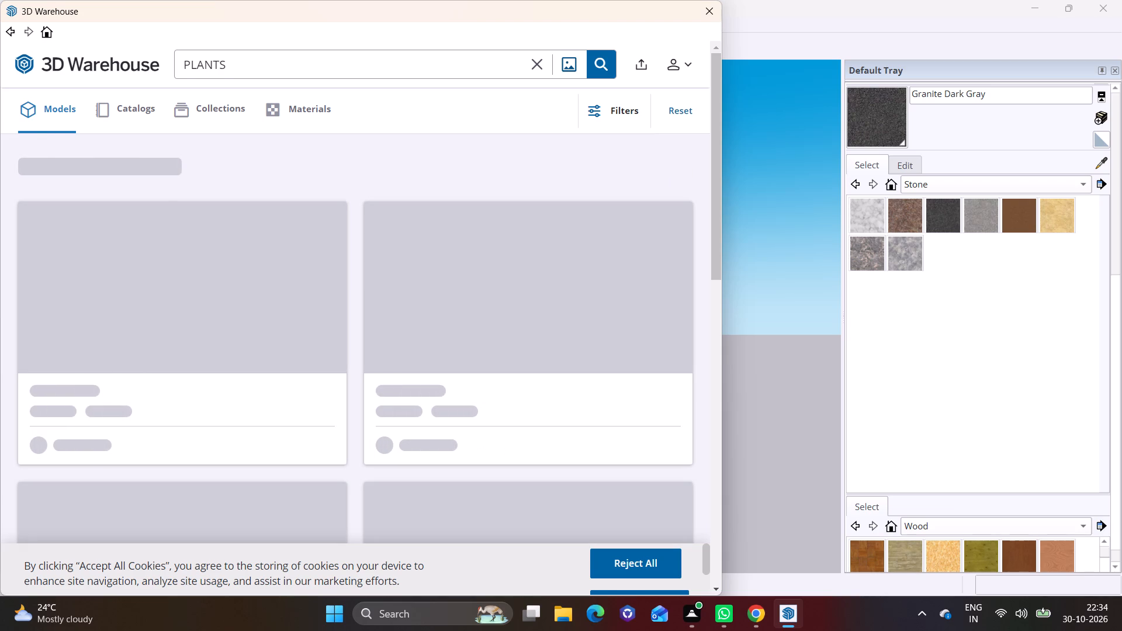
Find the 1.4 MB potted palm model named Plant by D.A. Design S. and download it directly into the model.
click(718, 588)
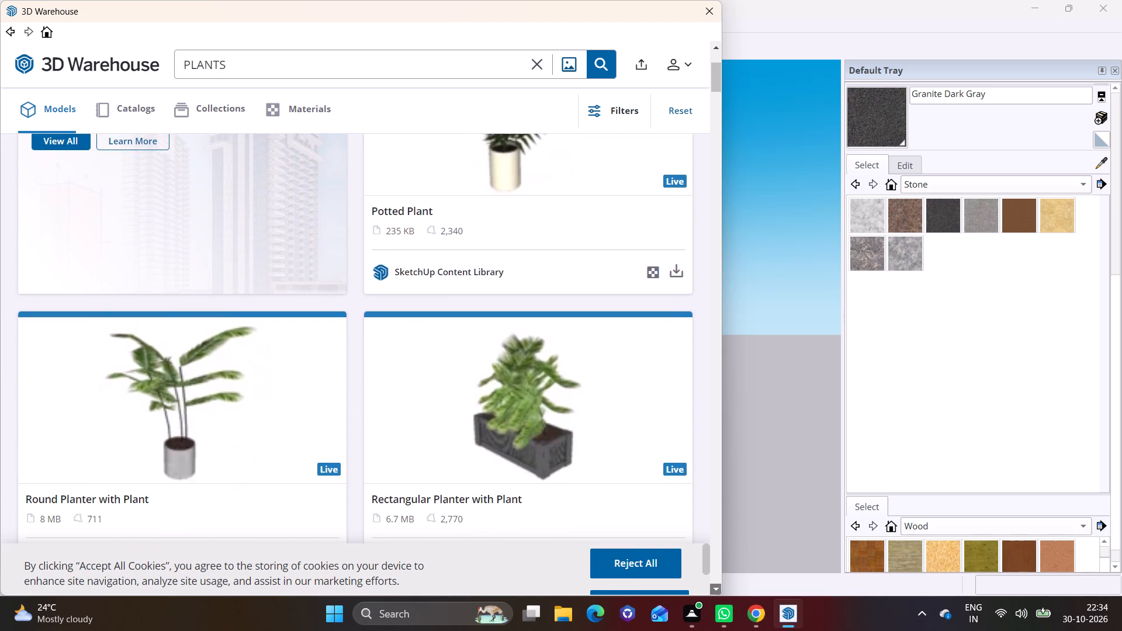
click(718, 588)
click(718, 588)
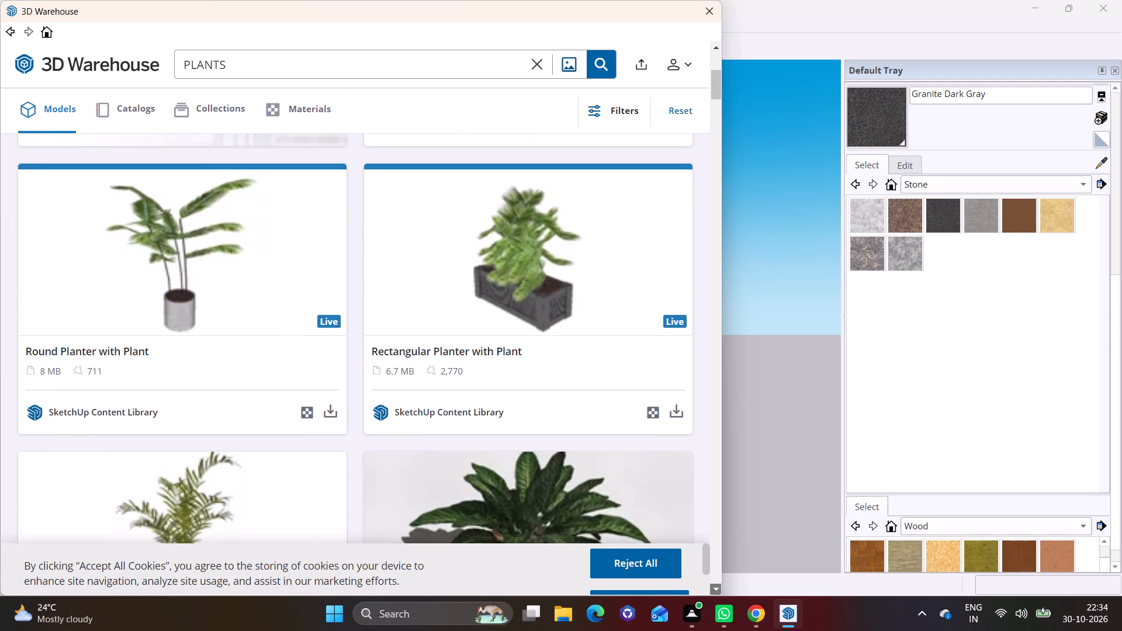
click(718, 588)
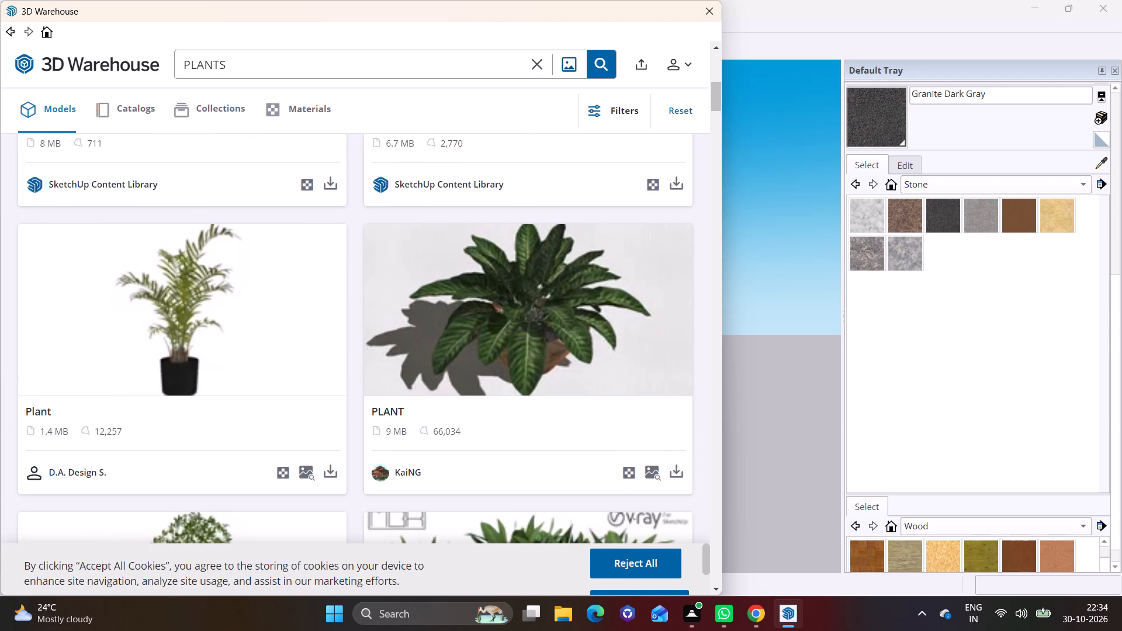
click(327, 472)
click(318, 318)
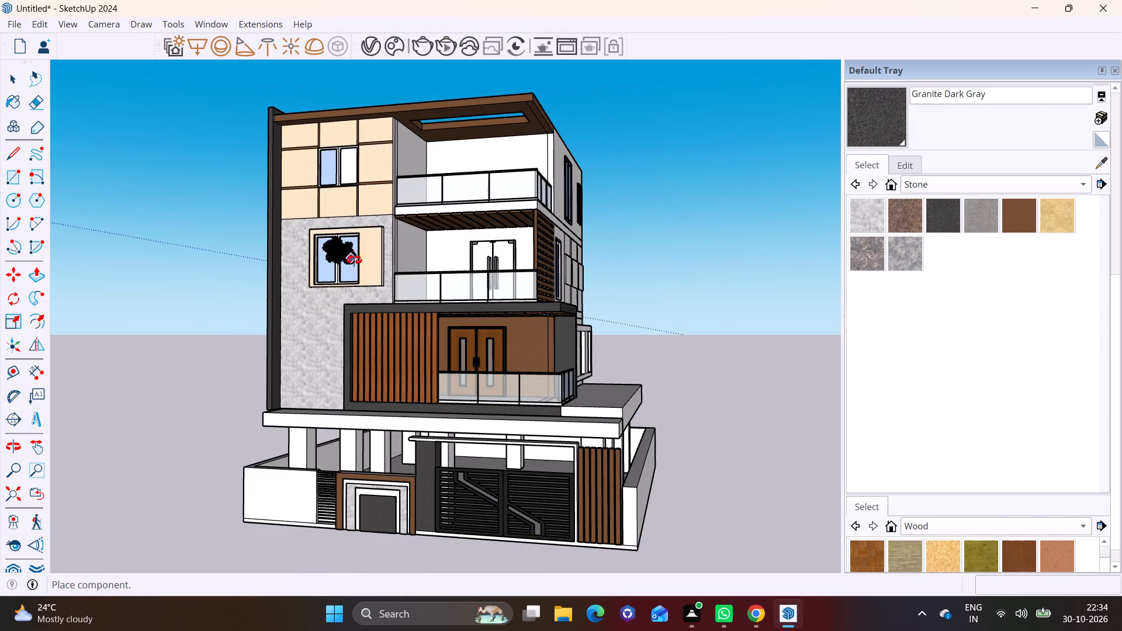
Place the downloaded plant component beside the outer side of the dark granite fin, level with the middle floors.
middle_drag(354, 260, 313, 377)
scroll(420, 232, up, 11)
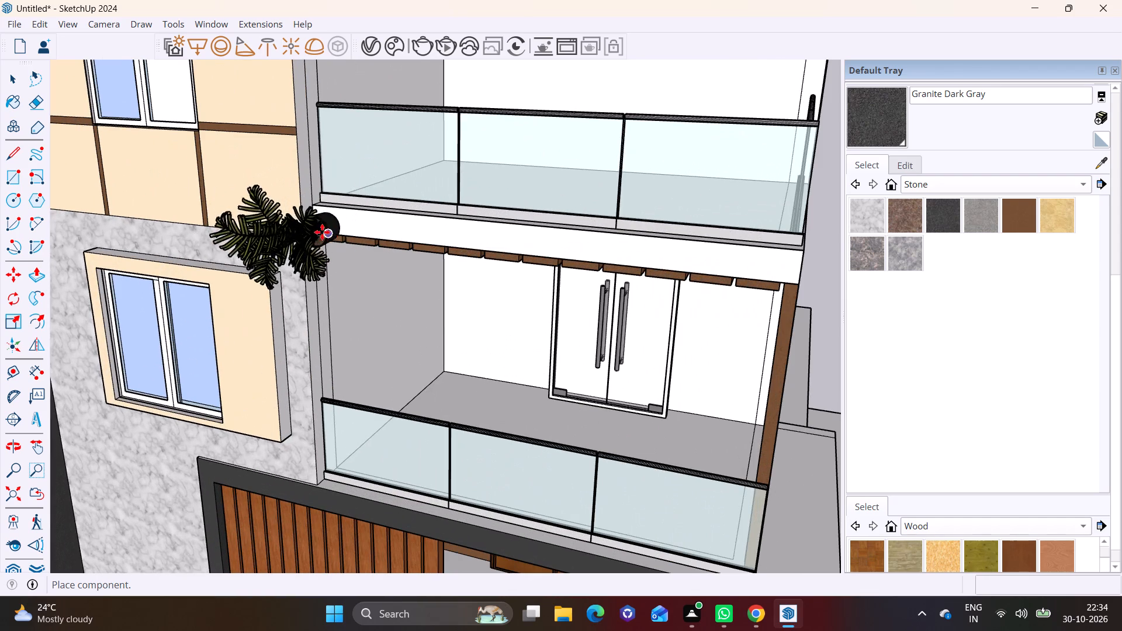
scroll(314, 234, down, 12)
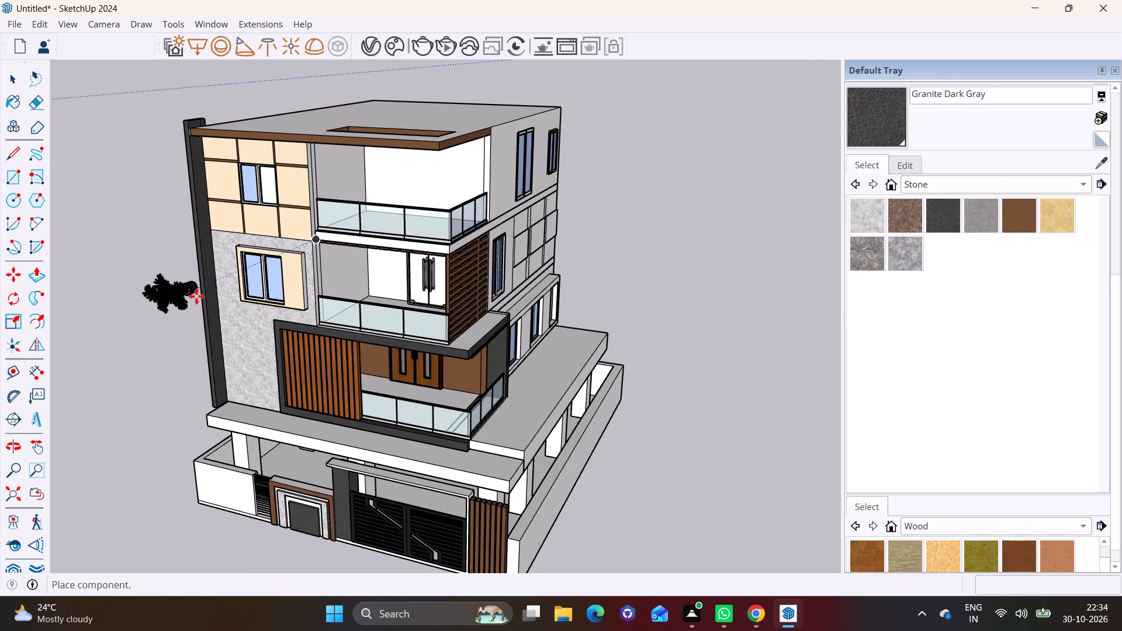
click(196, 296)
key(space)
Examine the whole building from raised and eye-level angles, ending on a view of the full front elevation.
scroll(207, 292, down, 3)
middle_drag(314, 365, 400, 341)
scroll(377, 346, up, 3)
shift+middle_drag(349, 345, 406, 355)
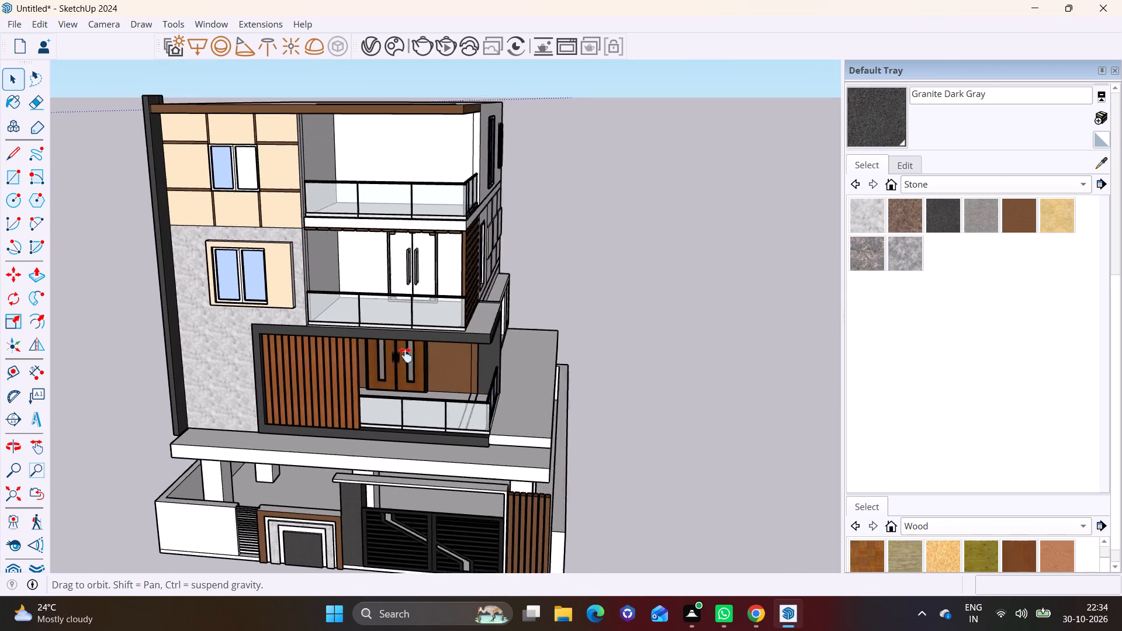
shift+middle_drag(406, 355, 423, 360)
scroll(424, 361, down, 2)
middle_drag(428, 372, 398, 324)
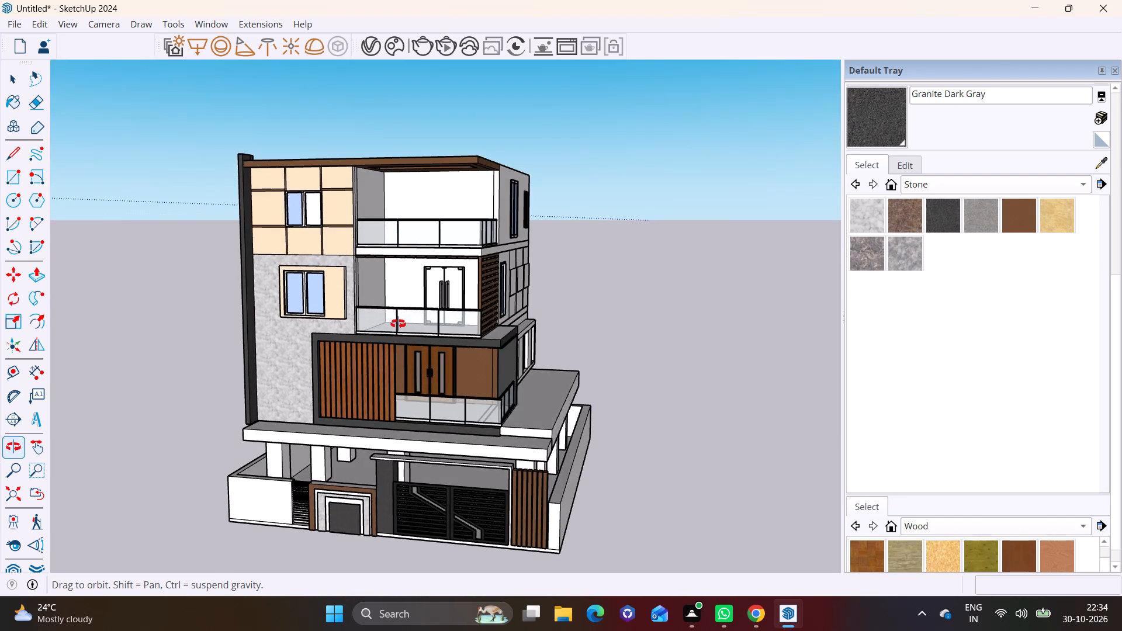
middle_drag(398, 324, 398, 313)
shift+middle_drag(410, 330, 456, 330)
scroll(453, 330, up, 1)
shift+middle_drag(452, 330, 453, 317)
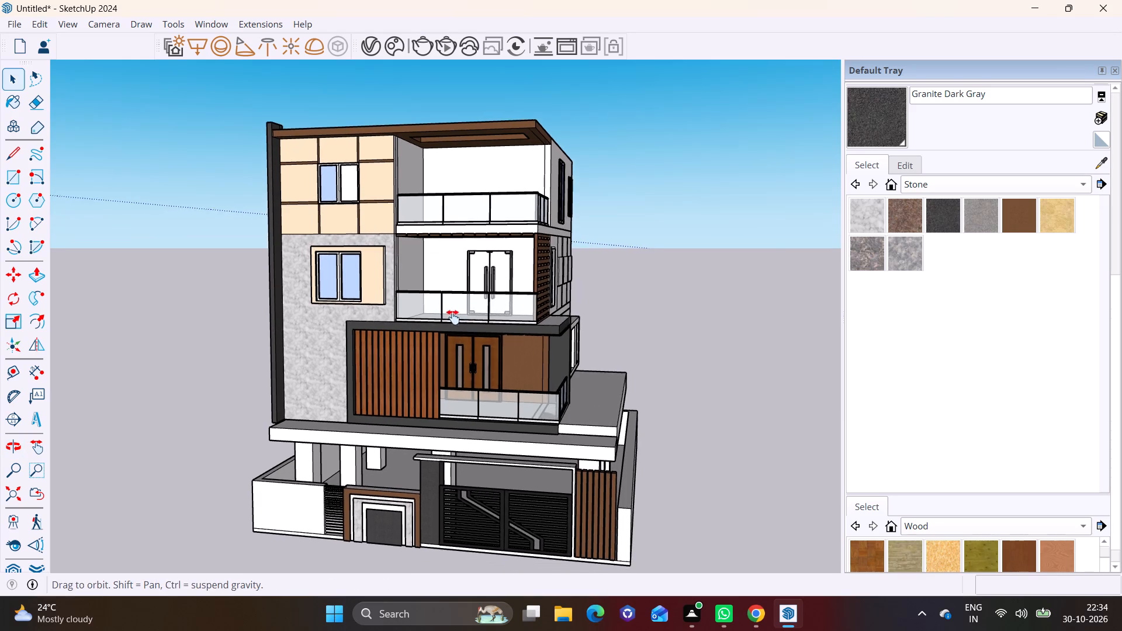
shift+middle_drag(453, 317, 449, 315)
Save the model to the Desktop as a SketchUp file named CC.
key(ctrl+s)
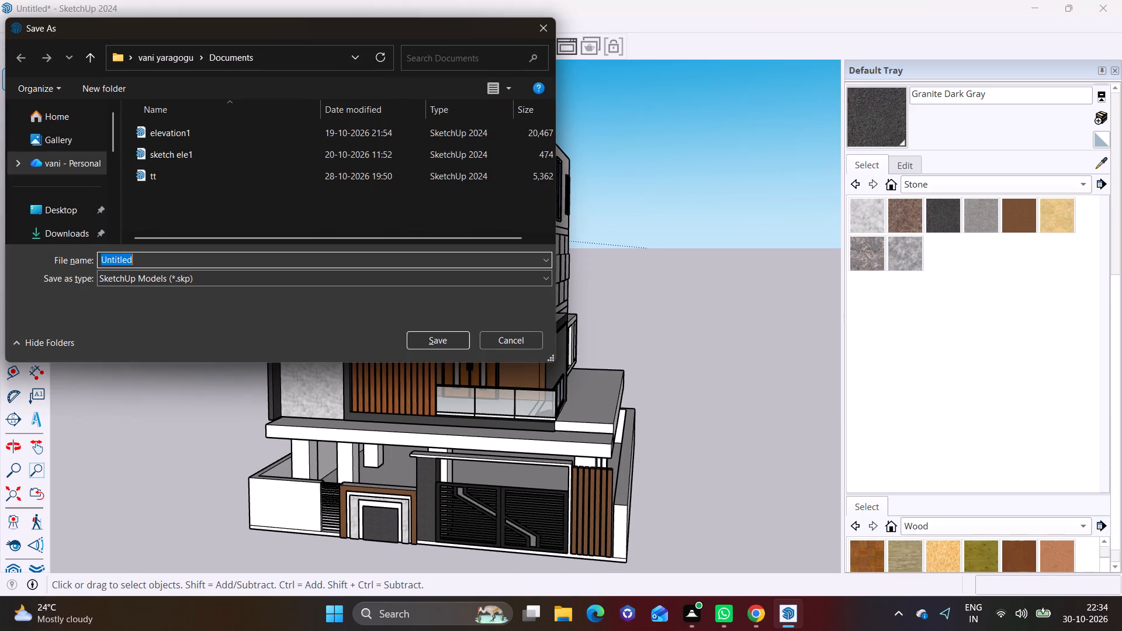
text(CC)
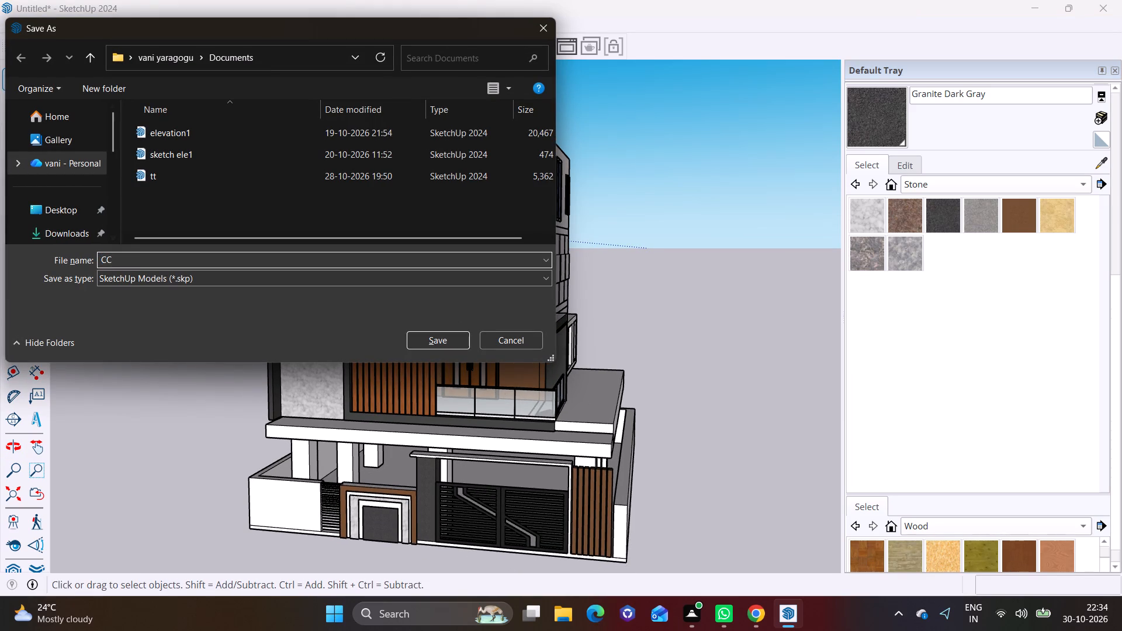
click(61, 216)
click(437, 339)
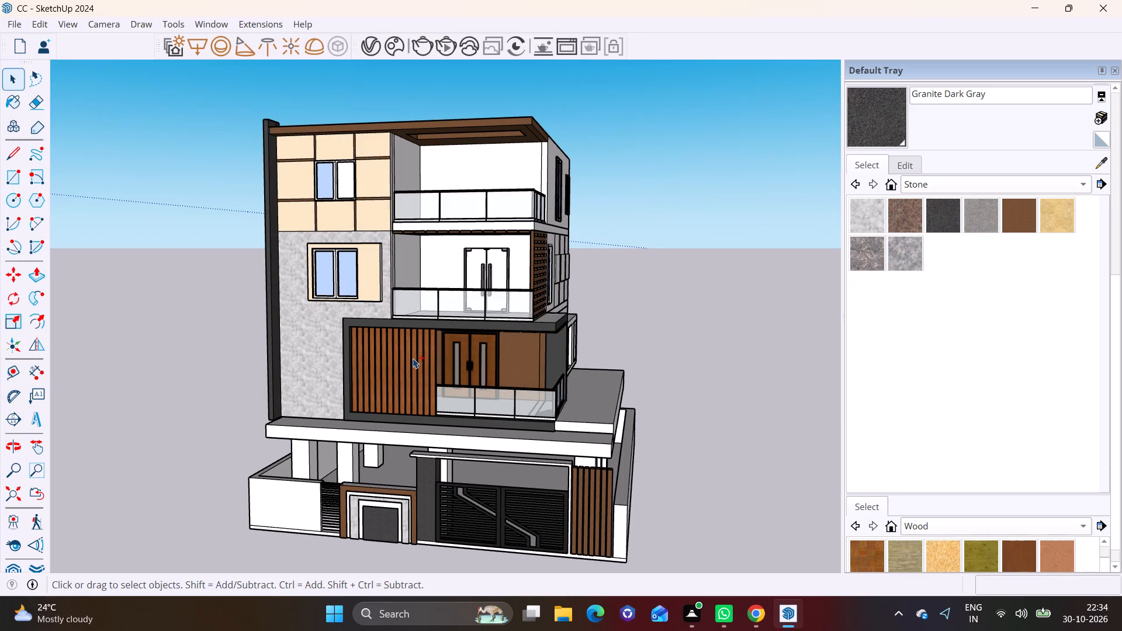
Print the current view with Microsoft Print to PDF, saving it on the Desktop as CC1.
key(ctrl+p)
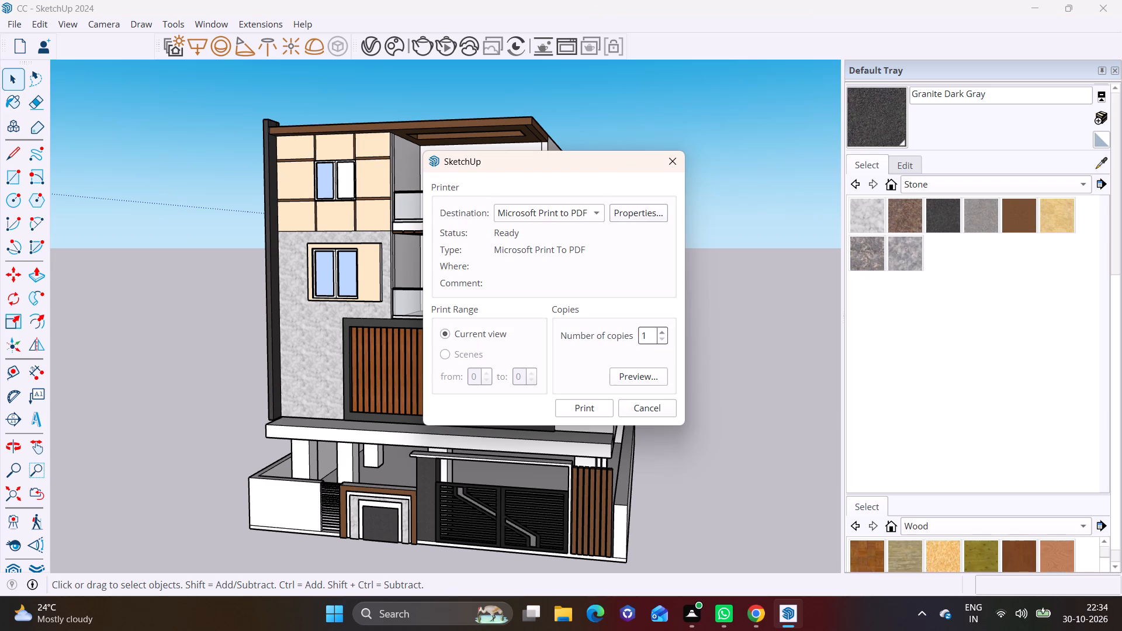
click(601, 403)
text(CC)
key(1)
click(71, 217)
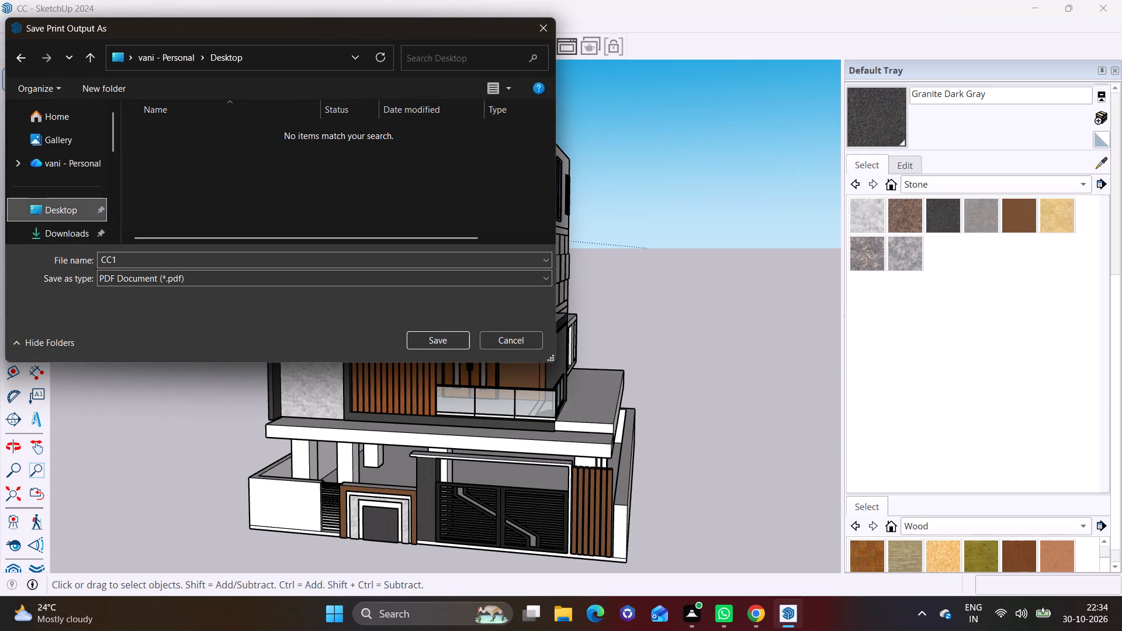
click(446, 343)
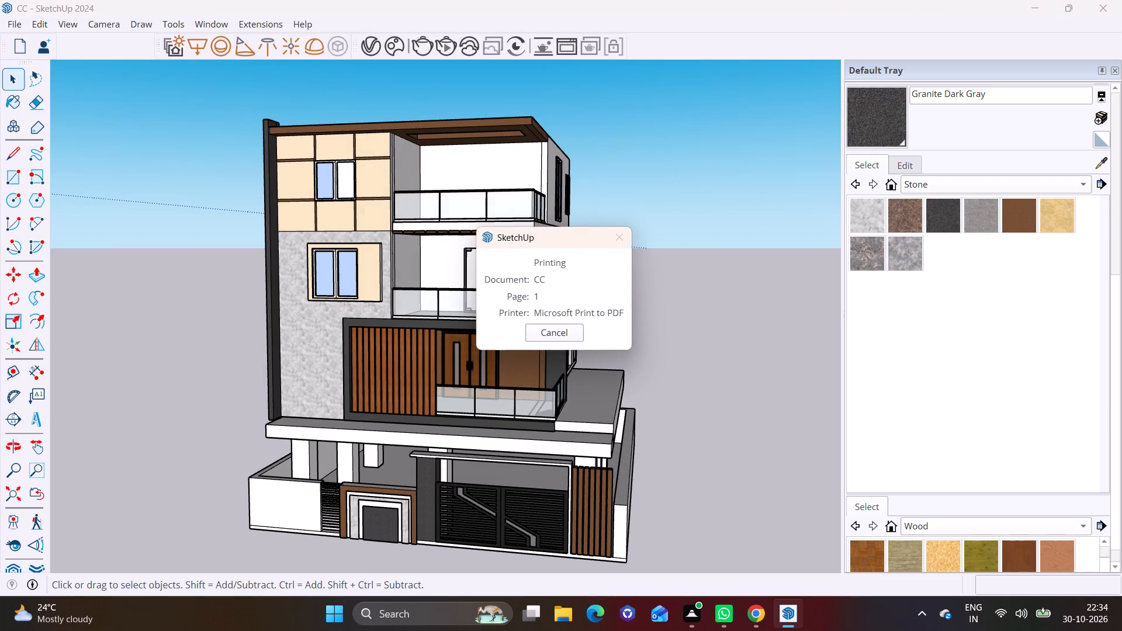